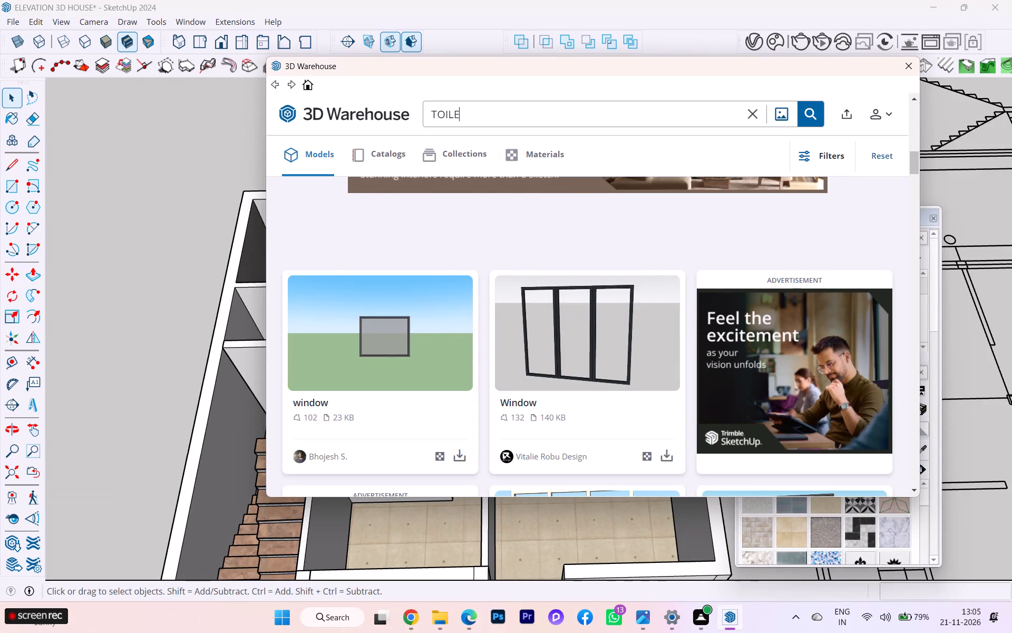
# Search 3D Warehouse for TOILET and browse the results for a suitable toilet model.
pyautogui.press('Return')
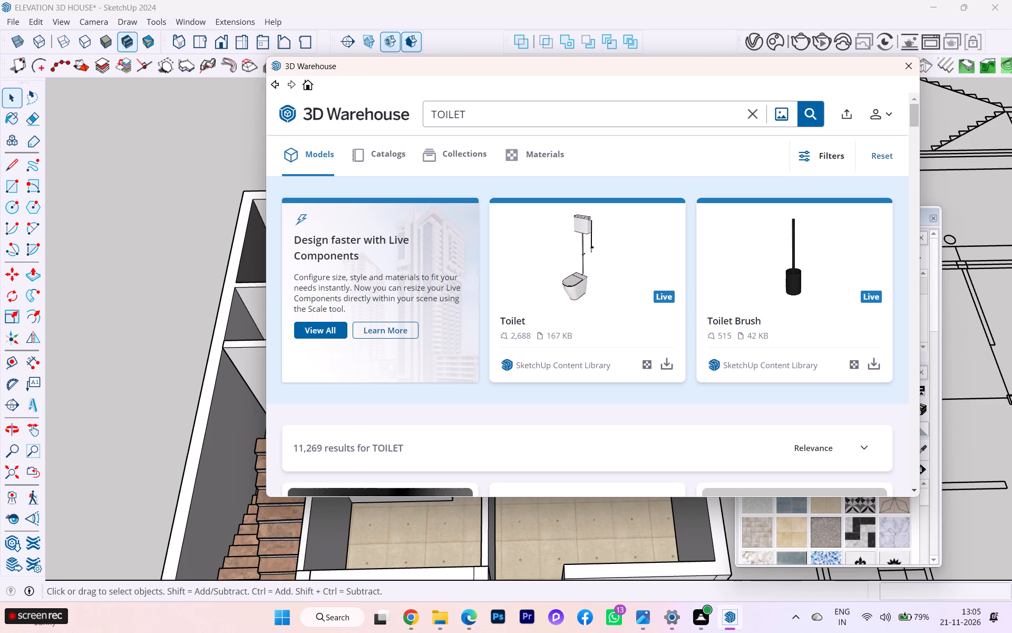
pyautogui.scroll(-2, 294, 188)
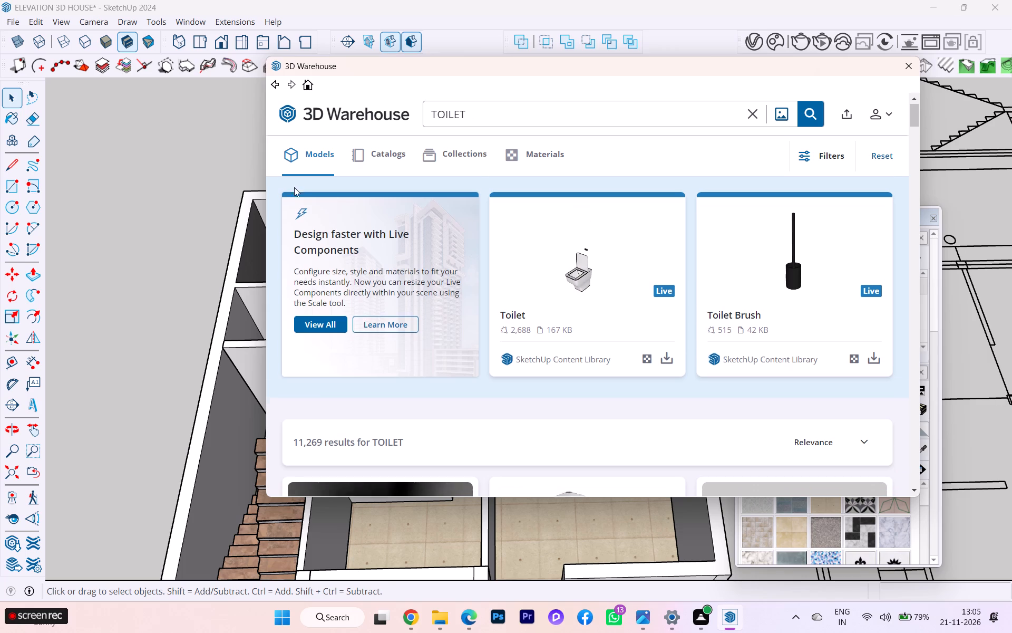
pyautogui.scroll(-2, 294, 187)
pyautogui.scroll(1, 293, 194)
pyautogui.scroll(-1, 293, 202)
pyautogui.scroll(-2, 364, 159)
pyautogui.scroll(2, 364, 159)
pyautogui.scroll(-1, 364, 159)
pyautogui.scroll(-2, 467, 323)
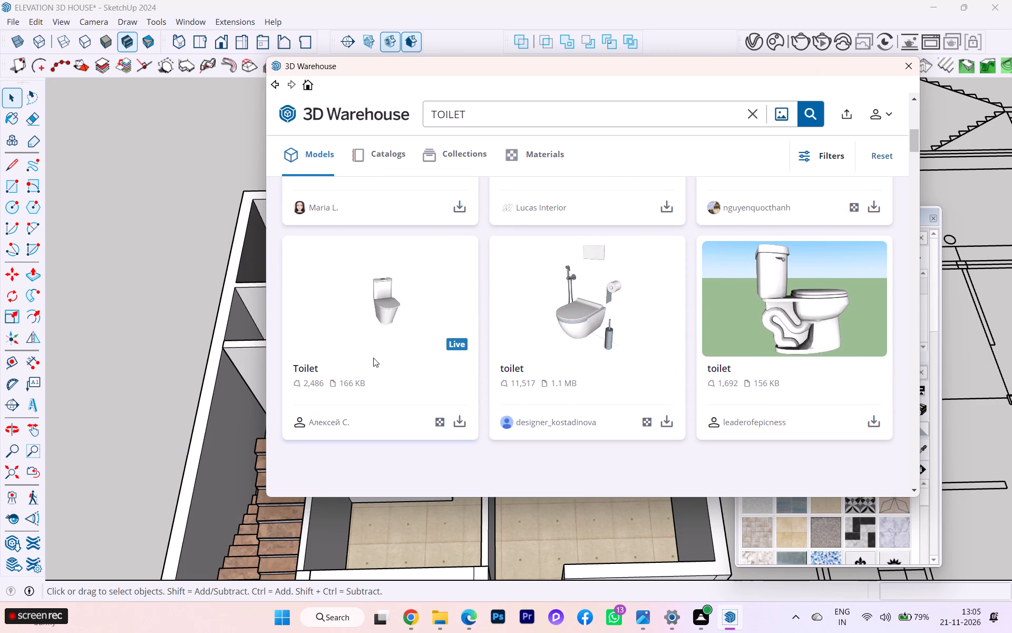
pyautogui.scroll(-1, 472, 411)
pyautogui.scroll(1, 472, 411)
pyautogui.scroll(-2, 472, 411)
pyautogui.scroll(1, 501, 436)
pyautogui.scroll(-4, 502, 437)
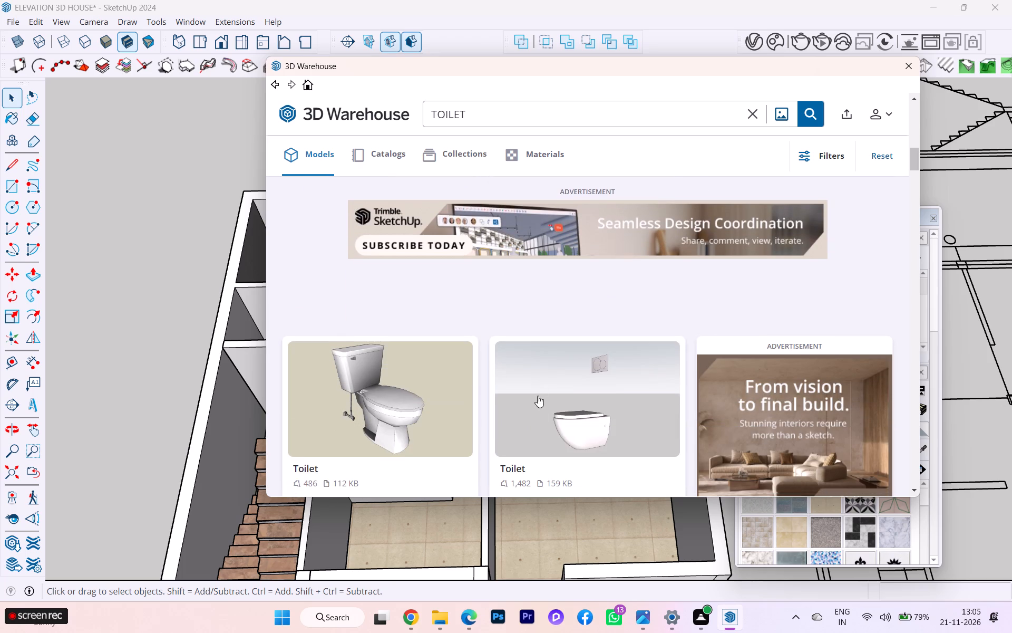
pyautogui.scroll(-1, 537, 405)
pyautogui.scroll(1, 532, 417)
pyautogui.scroll(-8, 525, 417)
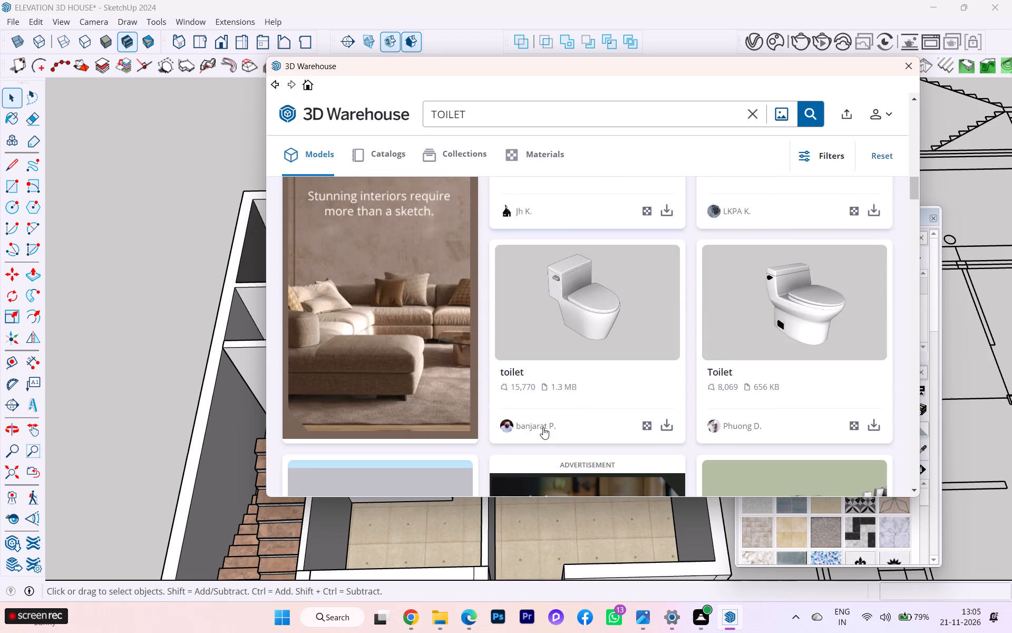
pyautogui.scroll(-7, 546, 424)
pyautogui.scroll(2, 515, 414)
pyautogui.scroll(-1, 514, 415)
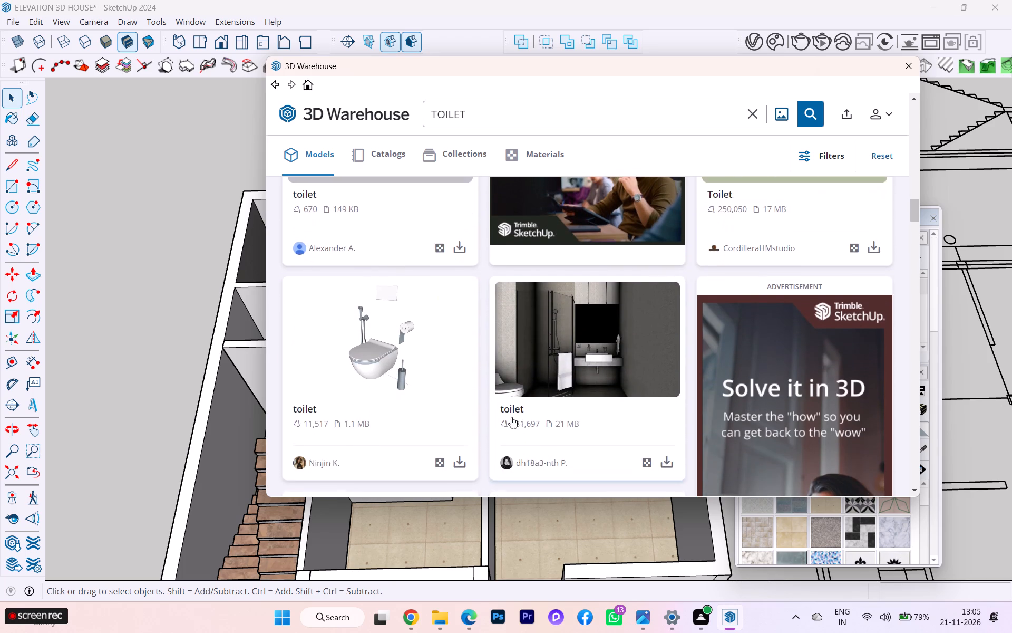
pyautogui.scroll(-2, 511, 417)
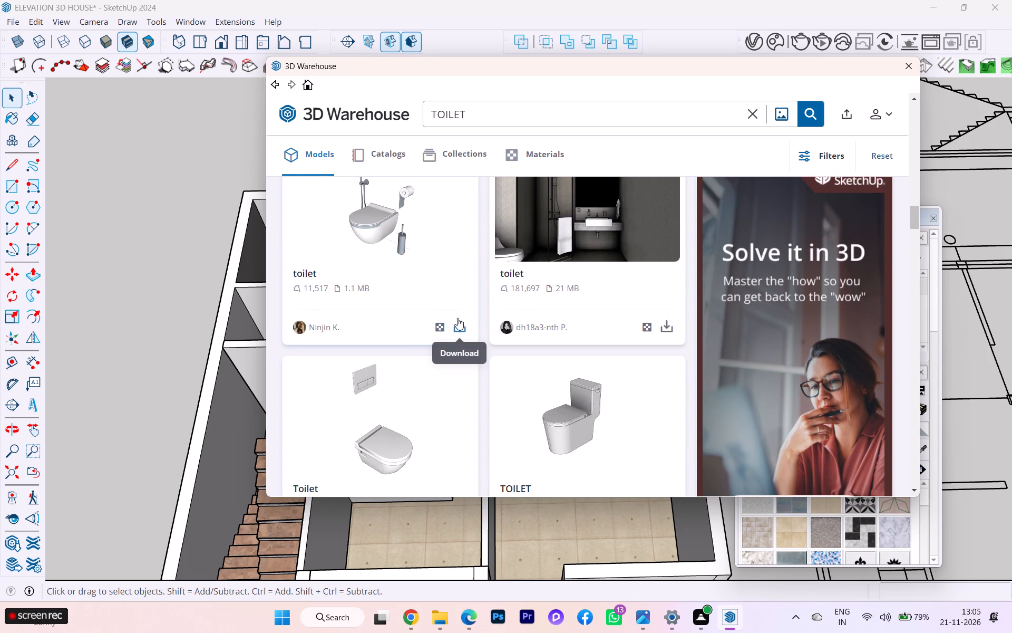
pyautogui.scroll(-3, 463, 318)
pyautogui.scroll(1, 455, 352)
pyautogui.scroll(-1, 453, 352)
pyautogui.scroll(-1, 368, 353)
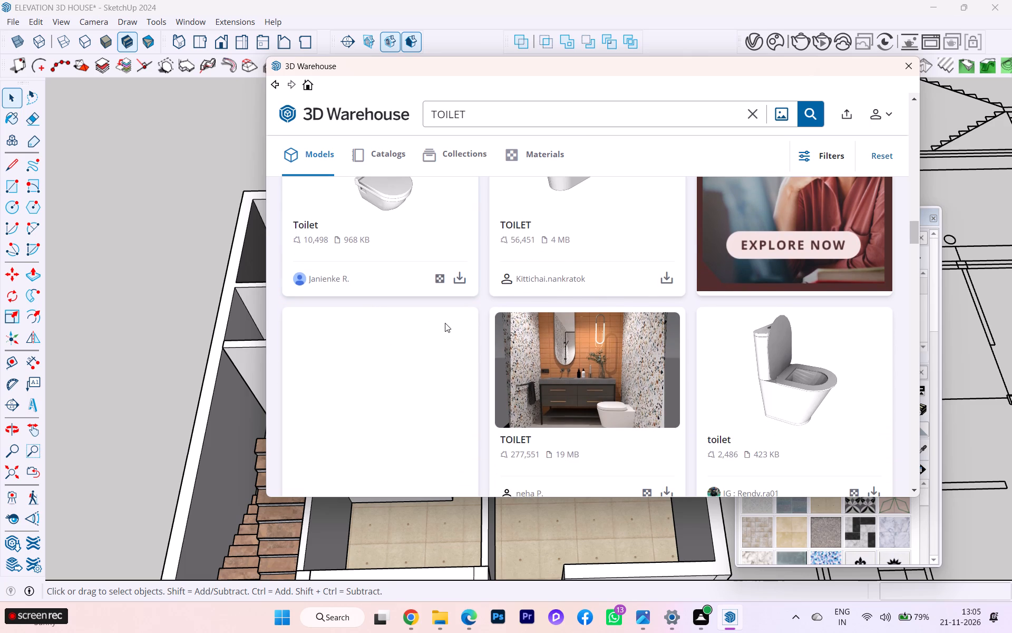
pyautogui.scroll(3, 445, 323)
pyautogui.scroll(-4, 547, 401)
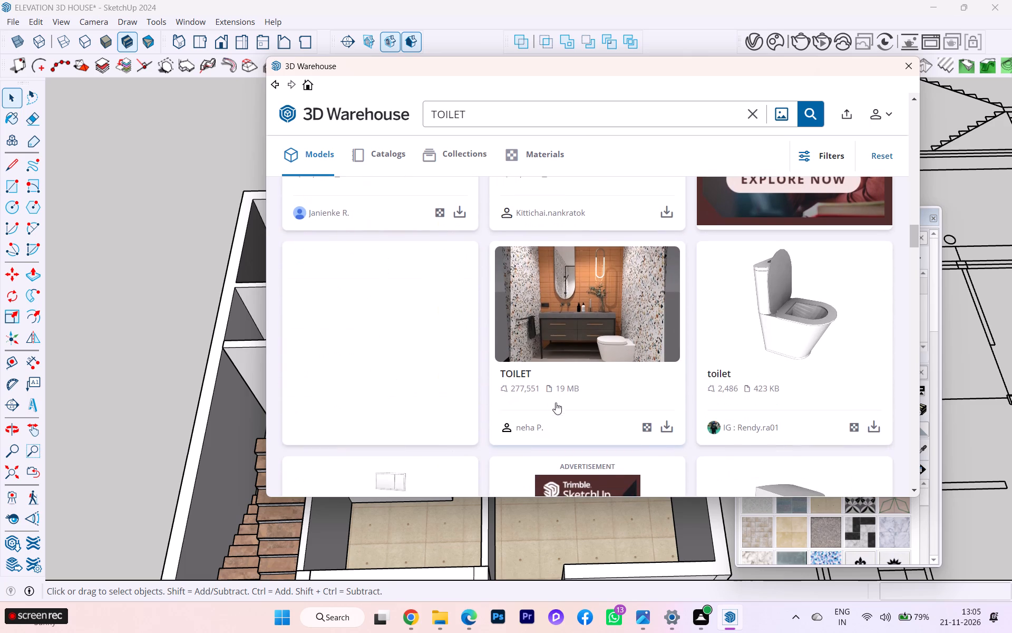
pyautogui.scroll(-2, 556, 404)
pyautogui.scroll(-3, 421, 431)
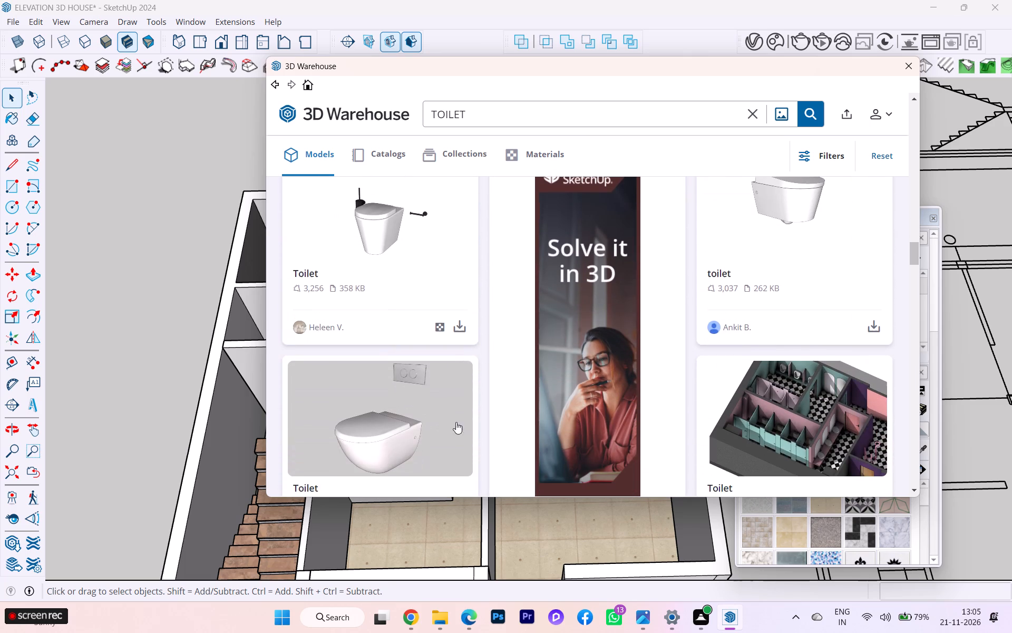
pyautogui.scroll(2, 426, 329)
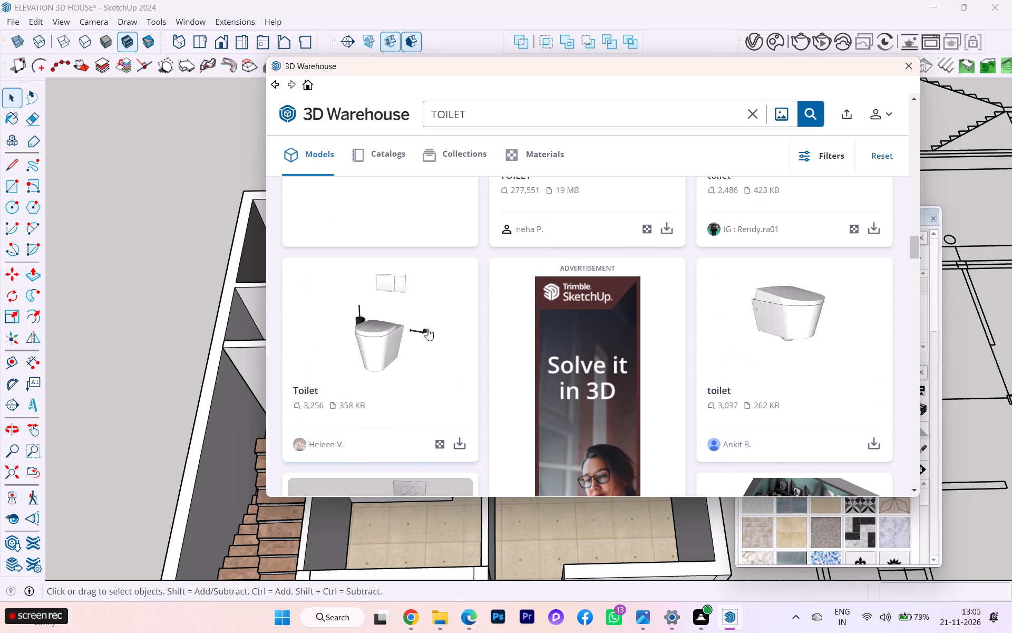
pyautogui.scroll(-1, 429, 329)
pyautogui.scroll(1, 429, 329)
pyautogui.scroll(-4, 431, 329)
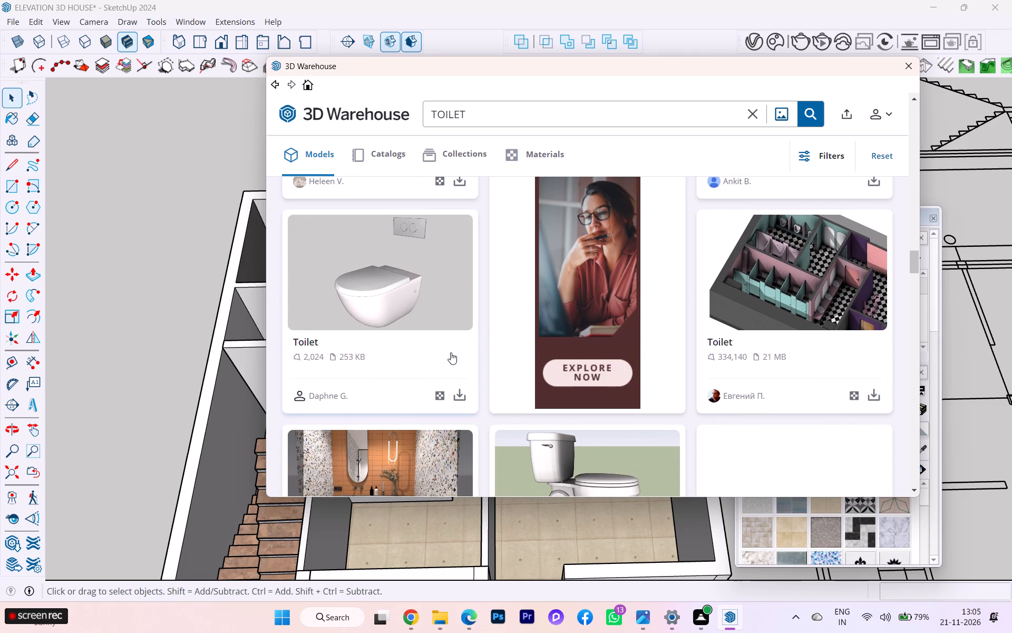
pyautogui.scroll(-4, 453, 358)
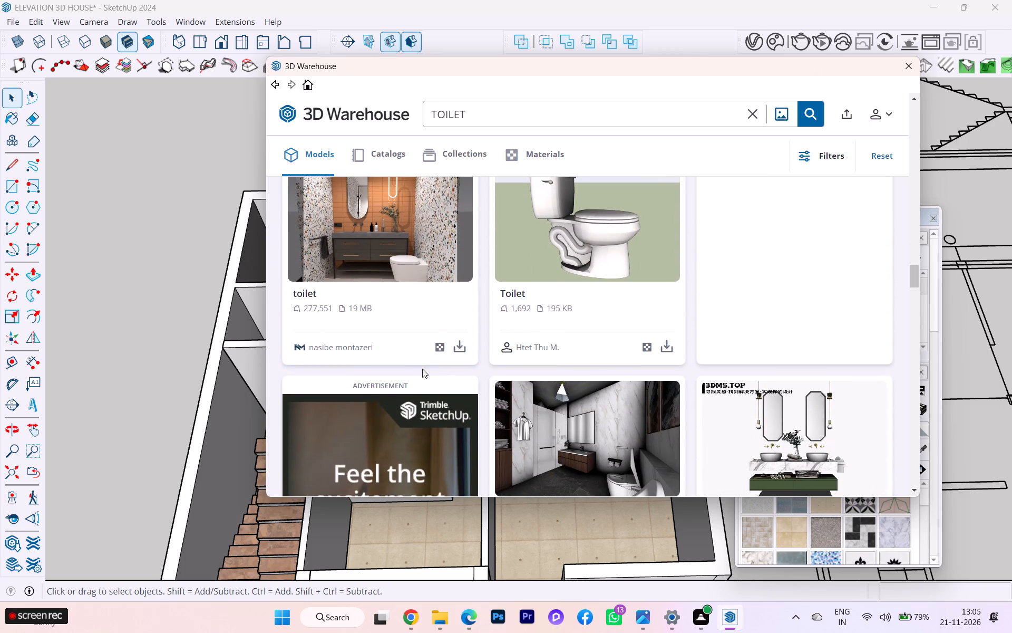
pyautogui.scroll(1, 422, 369)
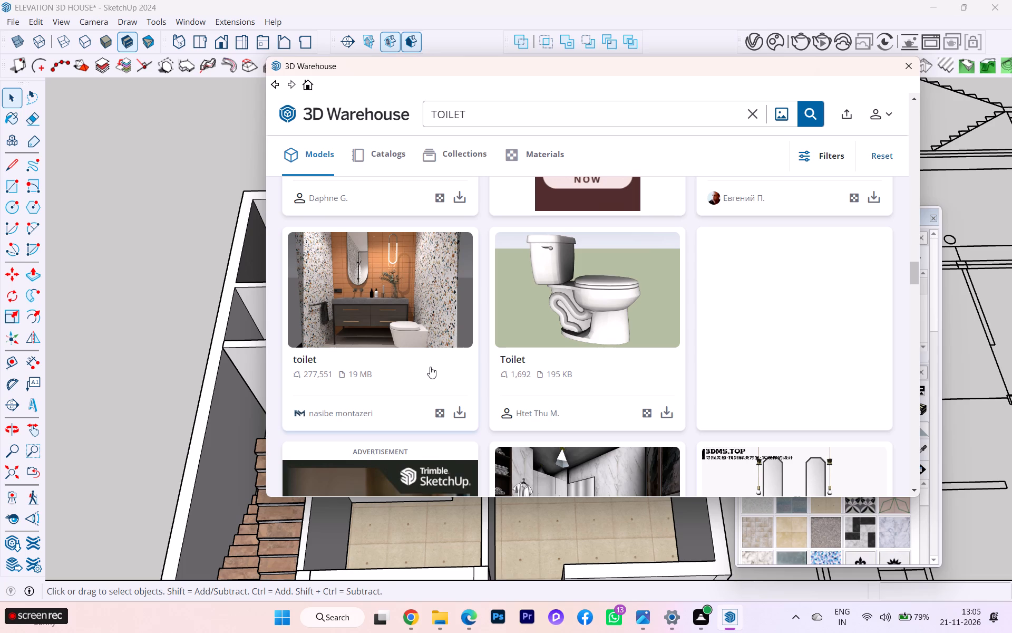
pyautogui.scroll(-6, 430, 367)
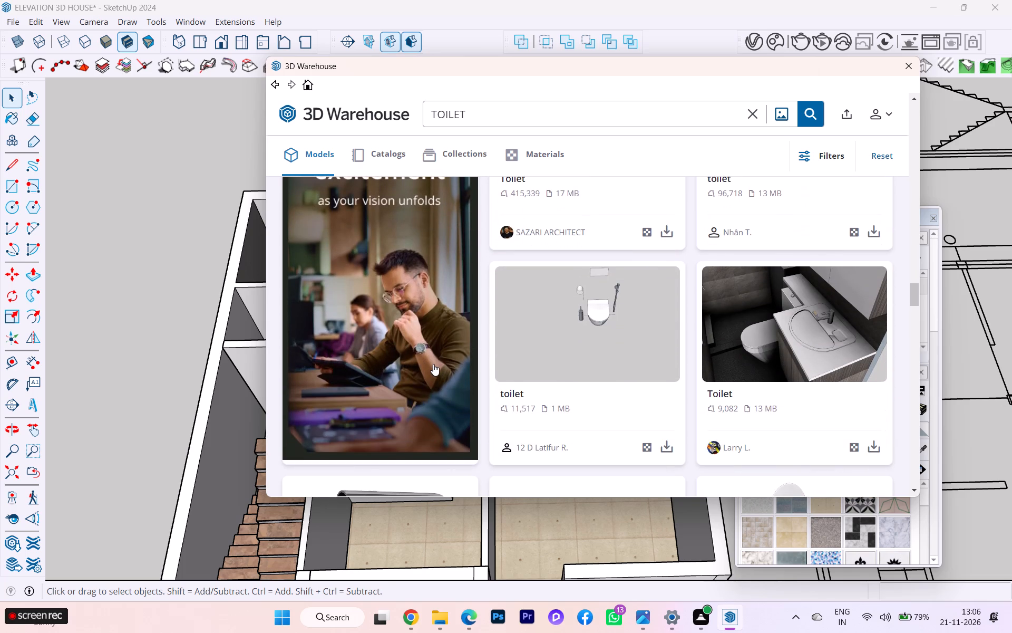
pyautogui.scroll(-1, 433, 364)
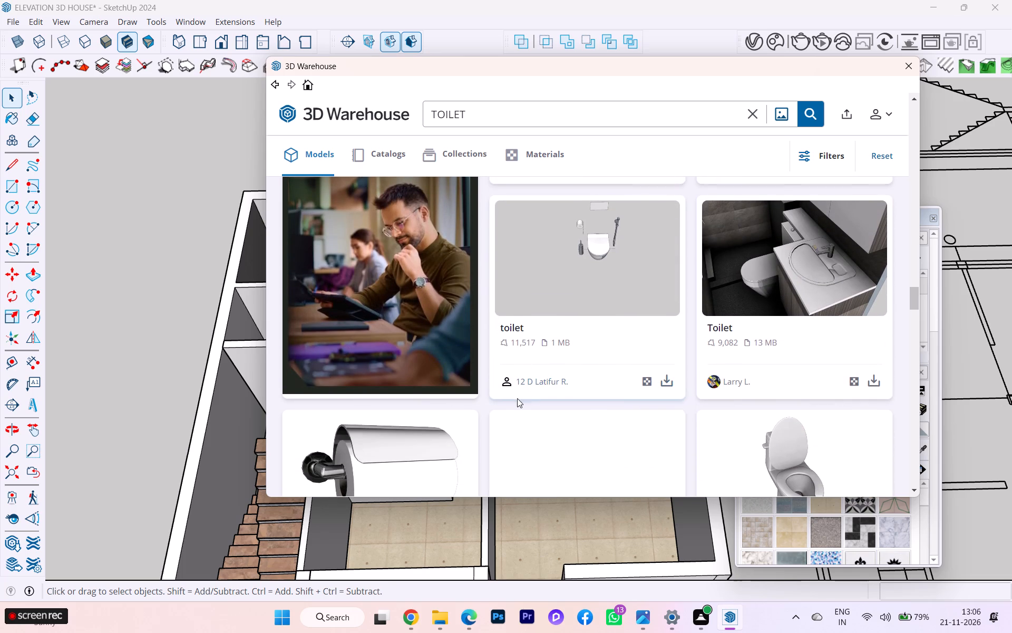
pyautogui.scroll(-2, 517, 398)
pyautogui.scroll(-1, 402, 423)
pyautogui.scroll(-2, 339, 406)
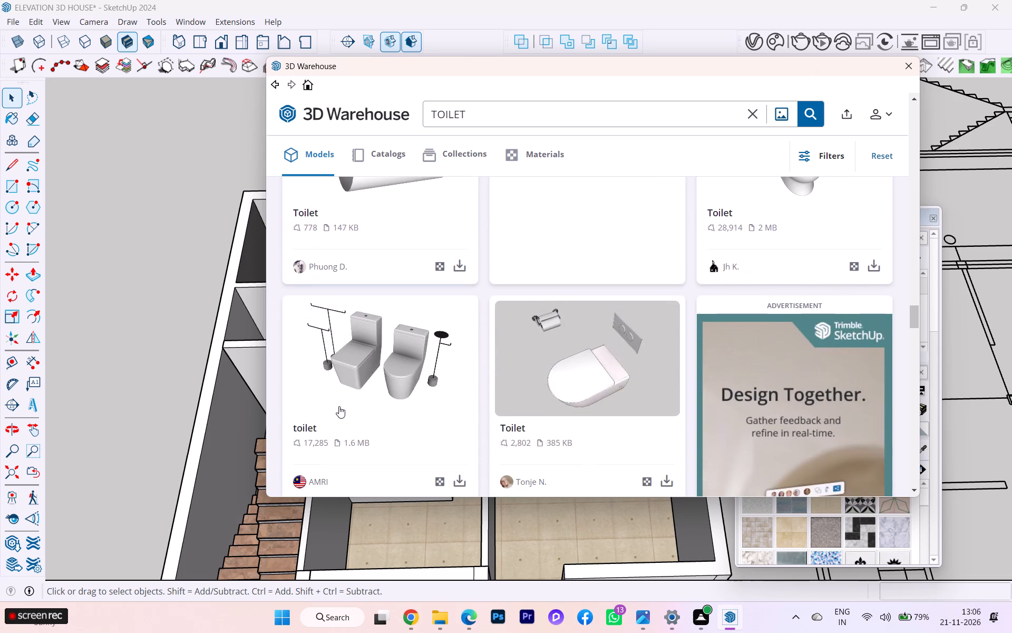
pyautogui.scroll(-2, 339, 406)
pyautogui.scroll(-1, 407, 407)
pyautogui.scroll(2, 417, 421)
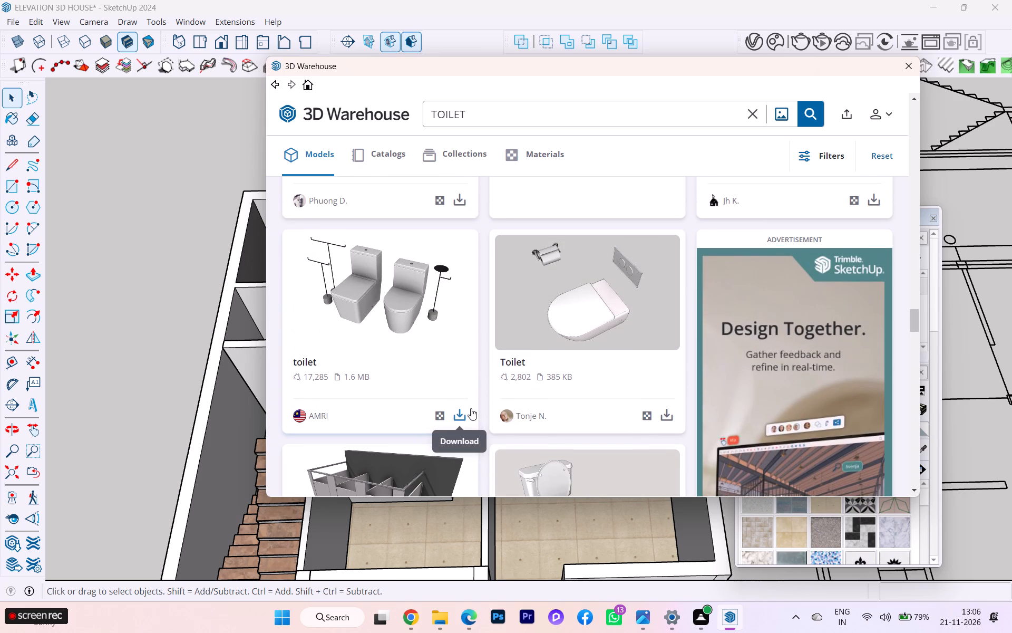
pyautogui.scroll(-2, 451, 318)
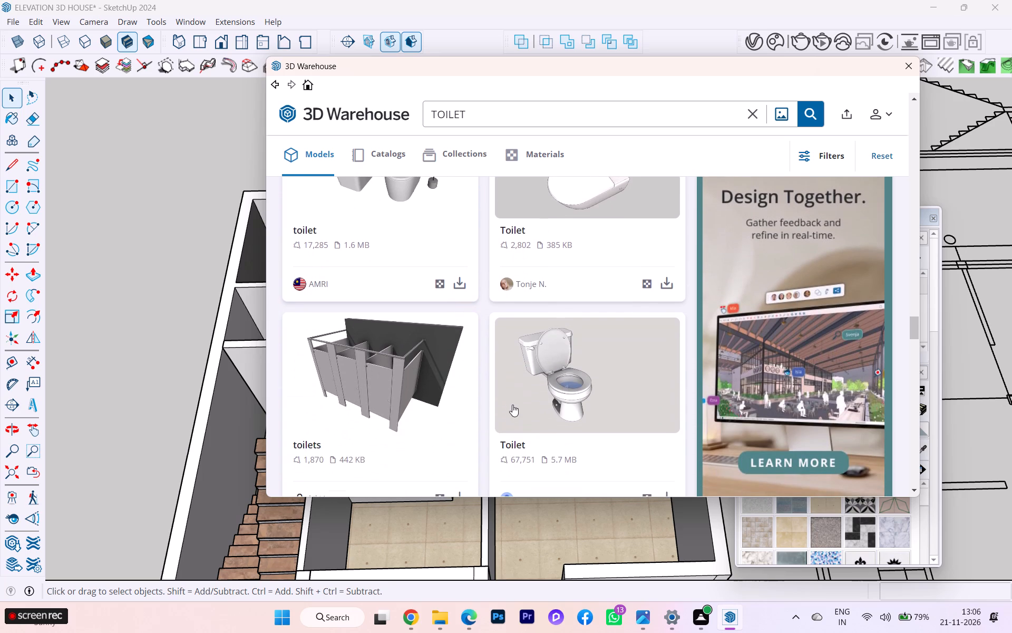
pyautogui.scroll(-2, 512, 406)
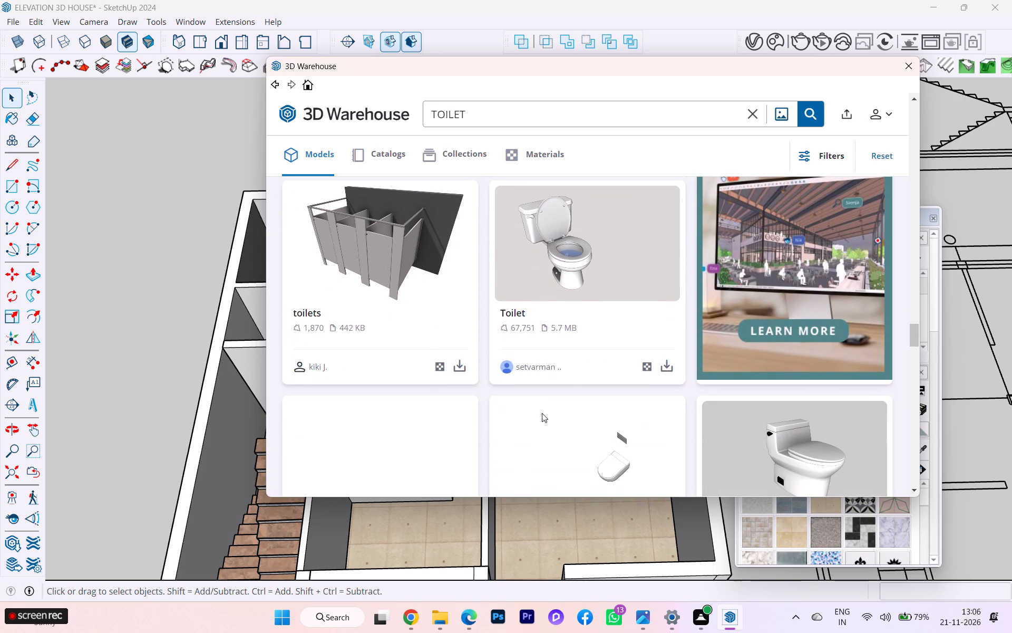
# Request the 5.7 MB open-lid Toilet model, view the Image Search promotion for extra downloads, and decline the subscription offer.
pyautogui.click(661, 361)
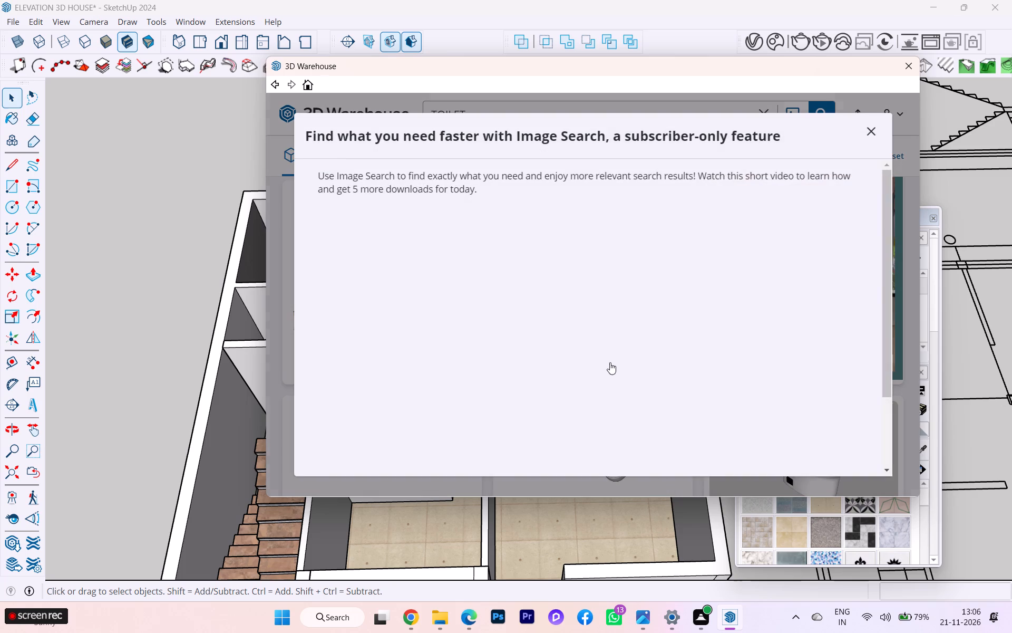
pyautogui.scroll(-5, 631, 296)
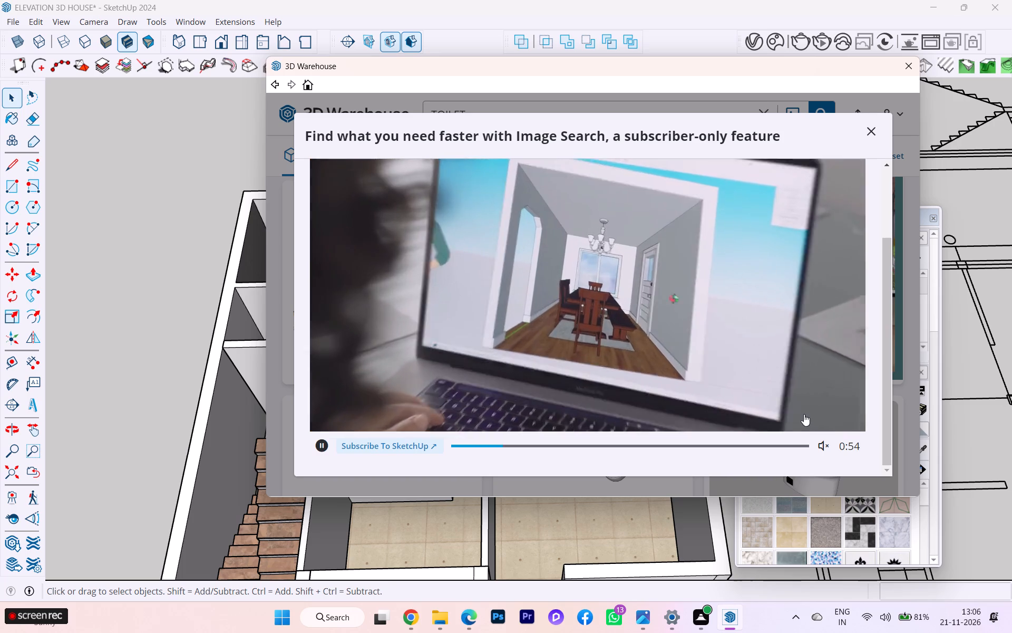
pyautogui.click(828, 404)
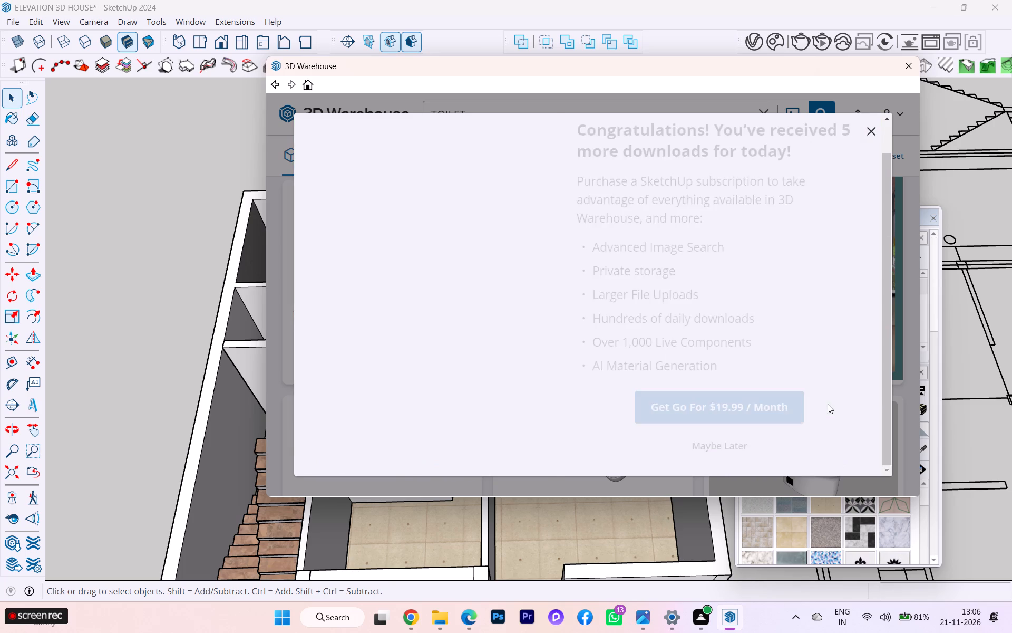
pyautogui.click(726, 438)
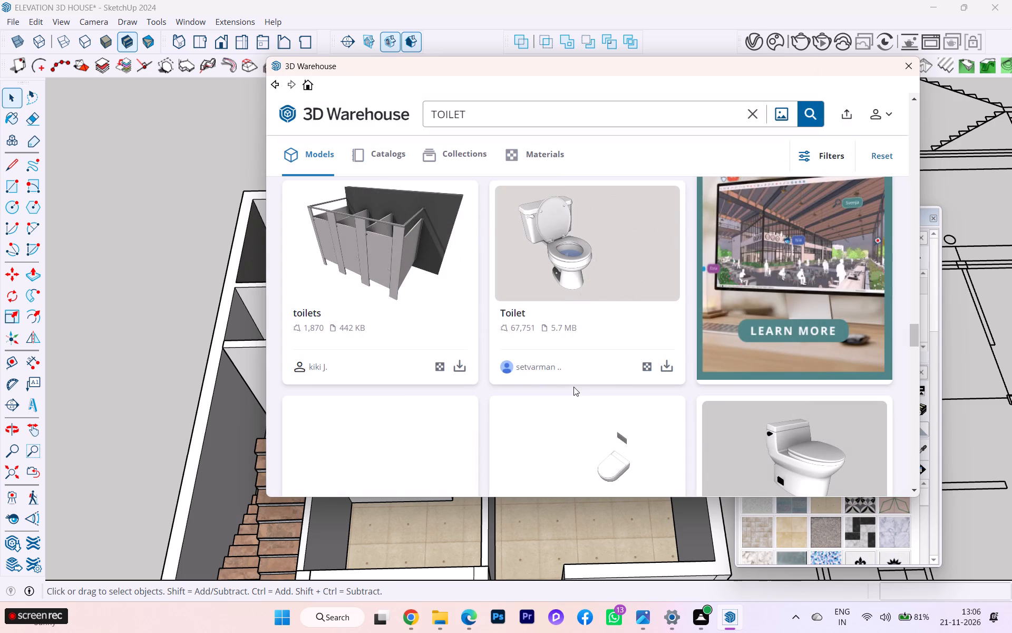
# Load the 5.7 MB open-lid Toilet directly into the house model and place it in the small corner room with the high wall opening.
pyautogui.click(667, 364)
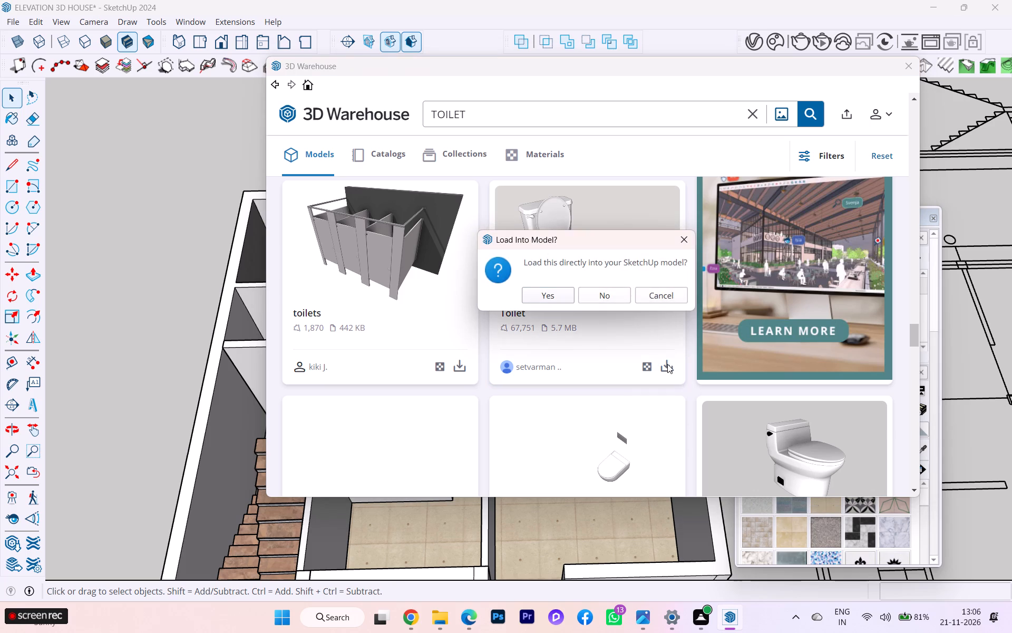
pyautogui.click(553, 293)
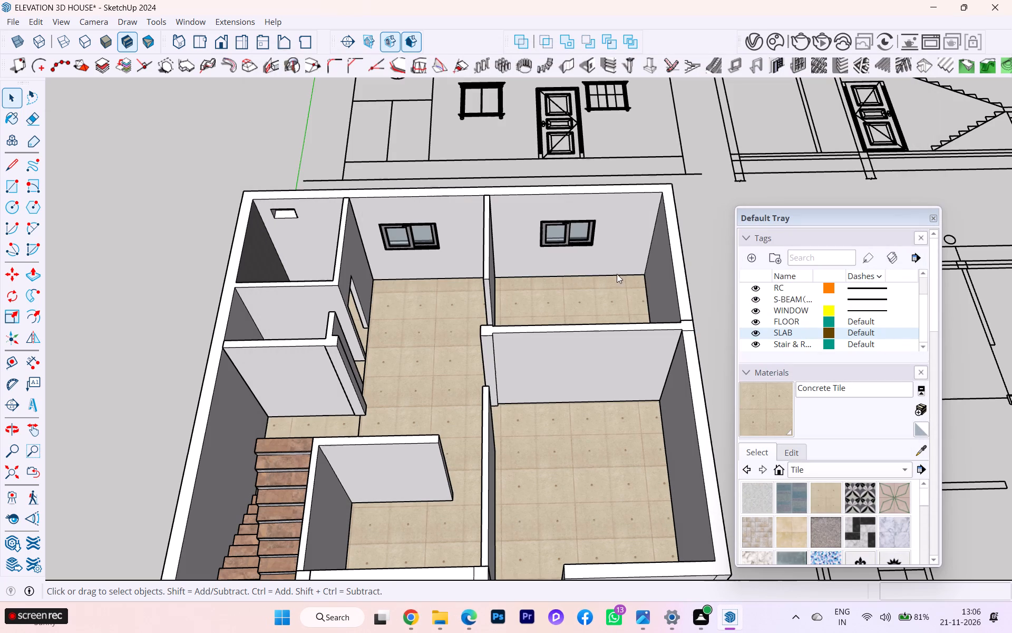
pyautogui.scroll(-9, 622, 275)
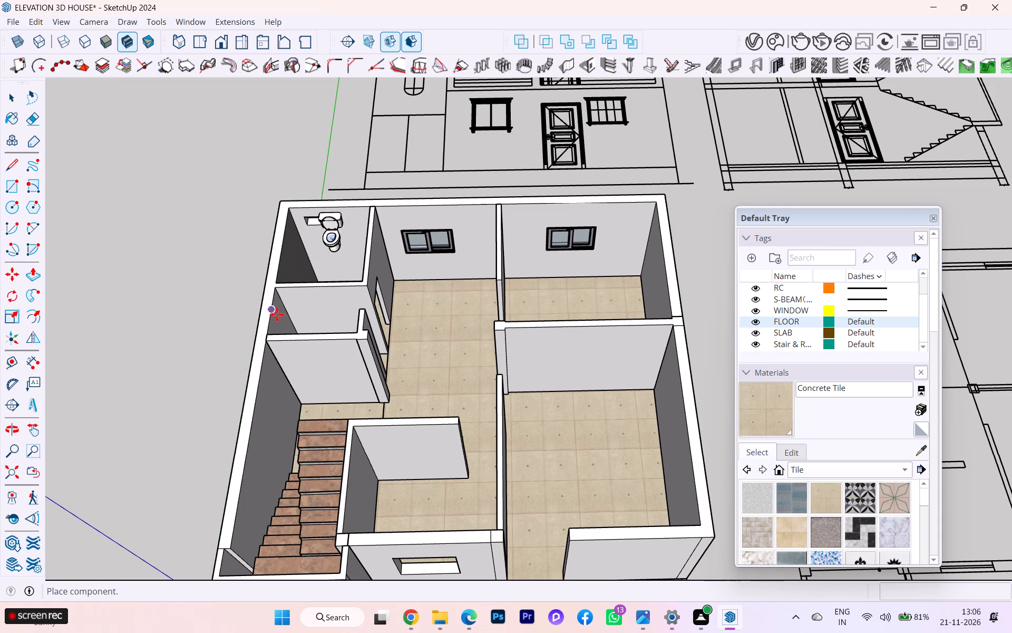
pyautogui.scroll(1, 278, 320)
pyautogui.click(280, 323)
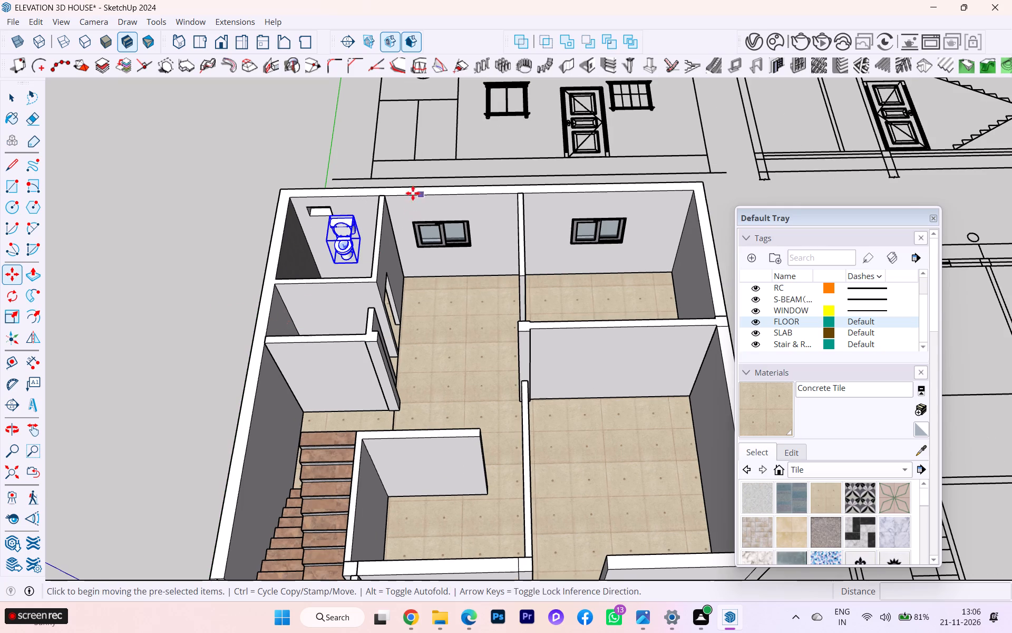
# Move the toilet about 2' 8" downward toward the floor of the corner room.
pyautogui.scroll(4, 373, 216)
pyautogui.scroll(4, 337, 246)
pyautogui.scroll(-1, 346, 272)
pyautogui.scroll(10, 346, 272)
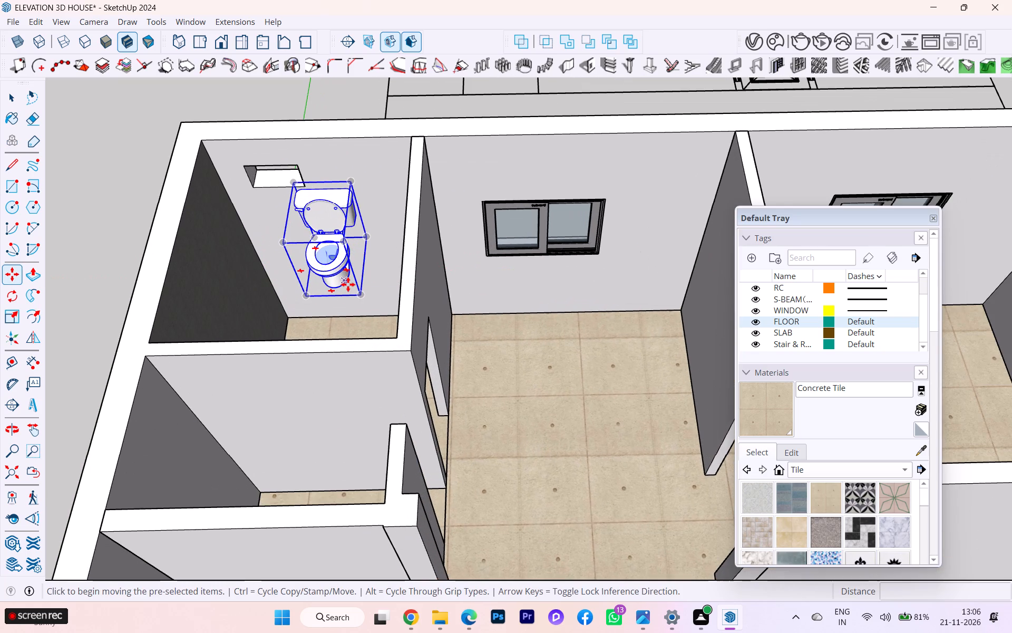
pyautogui.click(346, 283)
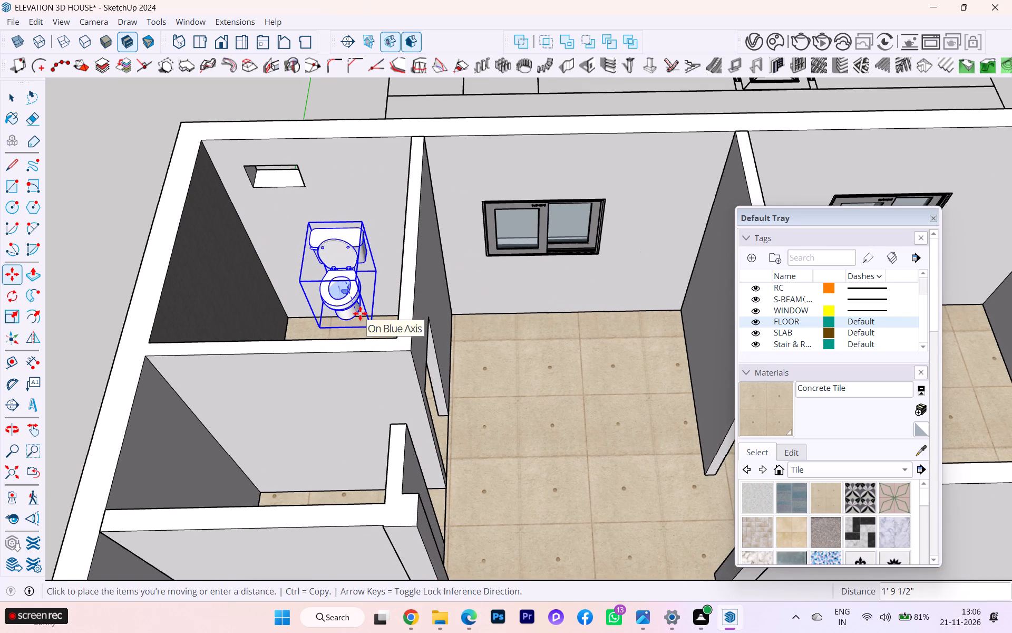
pyautogui.click(369, 327)
# Lower the toilet about 4' 4" toward the tiled floor, with the movement locked to the blue axis.
pyautogui.scroll(2, 366, 257)
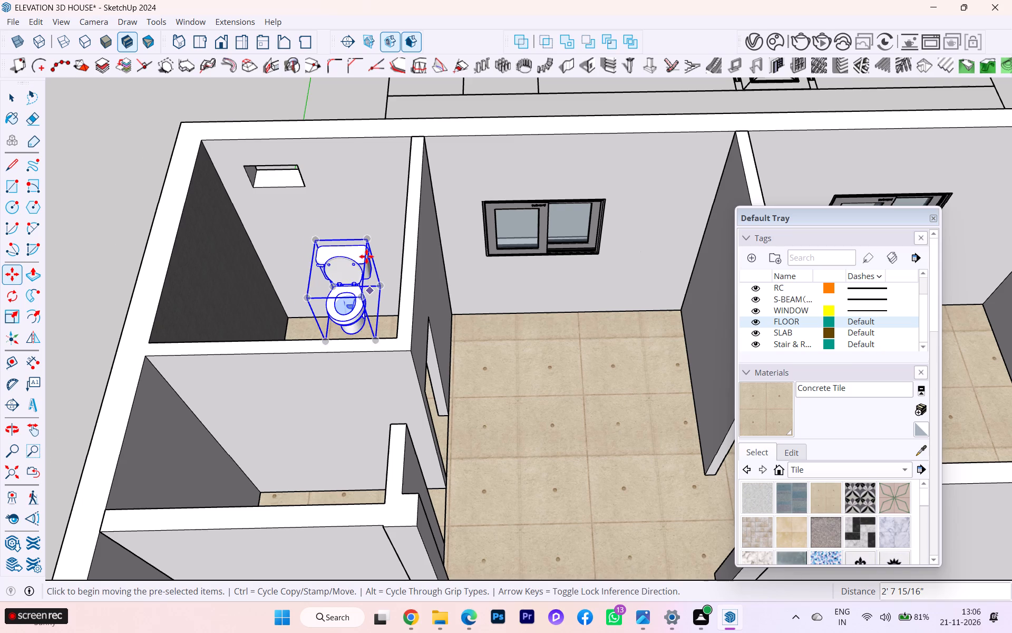
pyautogui.scroll(5, 366, 256)
pyautogui.scroll(-1, 364, 250)
pyautogui.scroll(2, 364, 250)
pyautogui.scroll(-1, 364, 250)
pyautogui.scroll(1, 364, 250)
pyautogui.scroll(-1, 335, 259)
pyautogui.scroll(2, 335, 259)
pyautogui.click(332, 257)
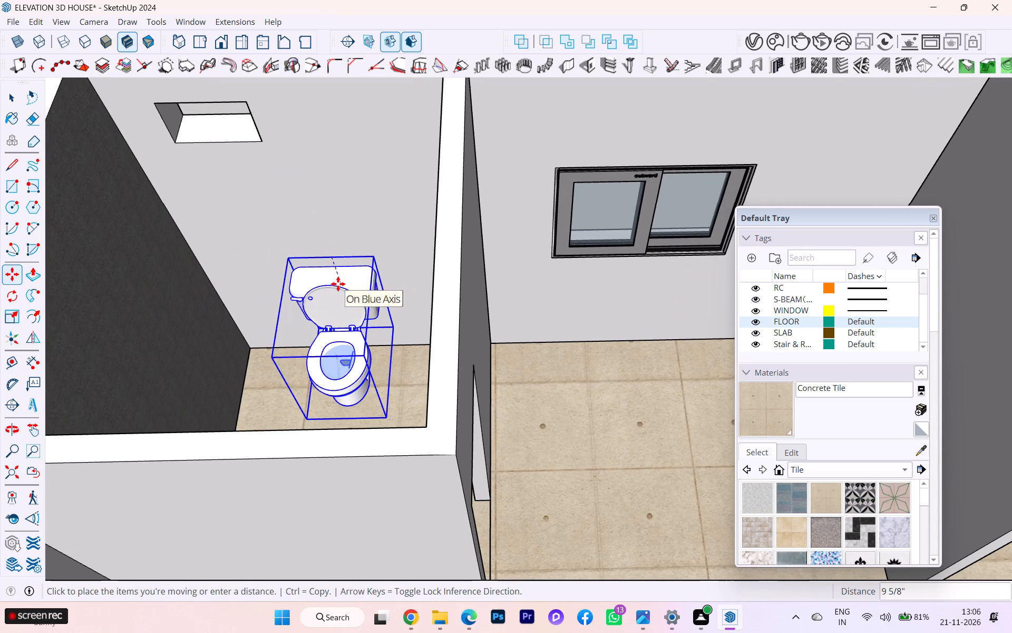
pyautogui.press('Up')
pyautogui.scroll(4, 338, 283)
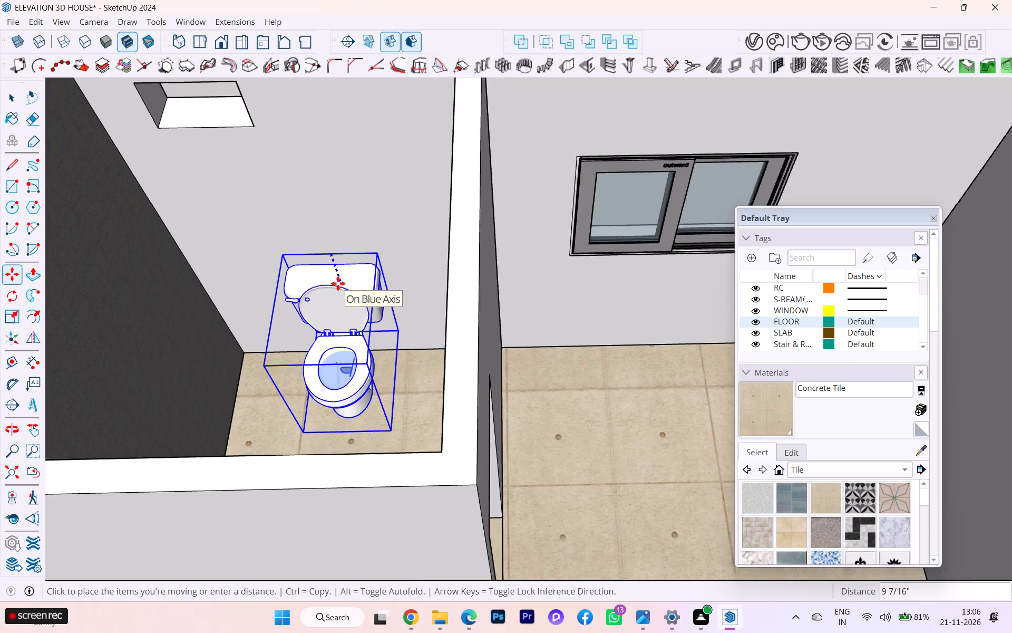
pyautogui.scroll(2, 338, 283)
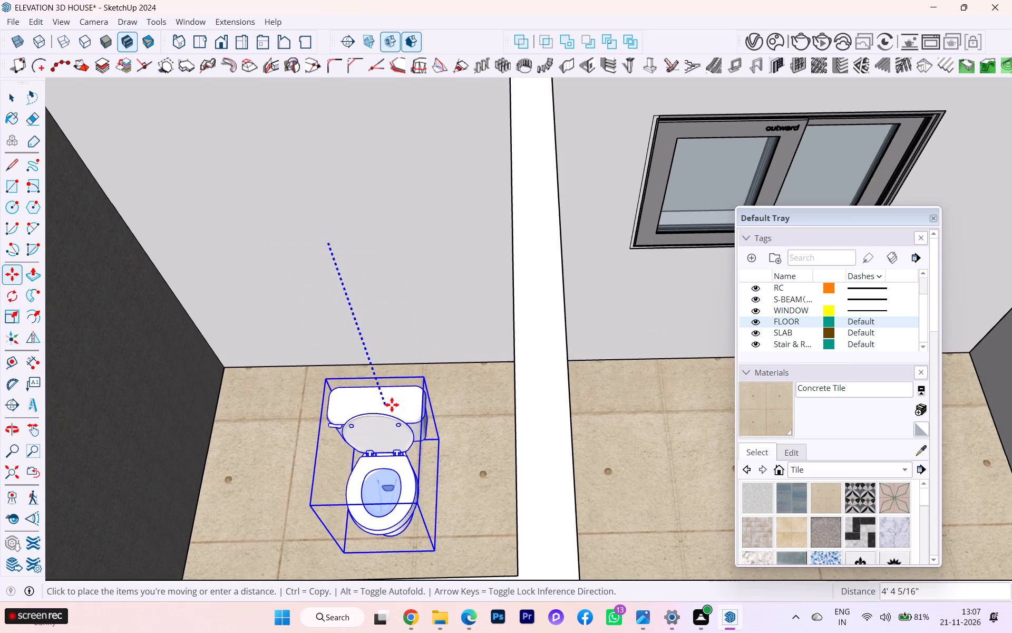
pyautogui.click(392, 405)
# Raise the toilet about 1' 1" above its current spot on the bathroom floor.
pyautogui.scroll(1, 383, 532)
pyautogui.click(383, 525)
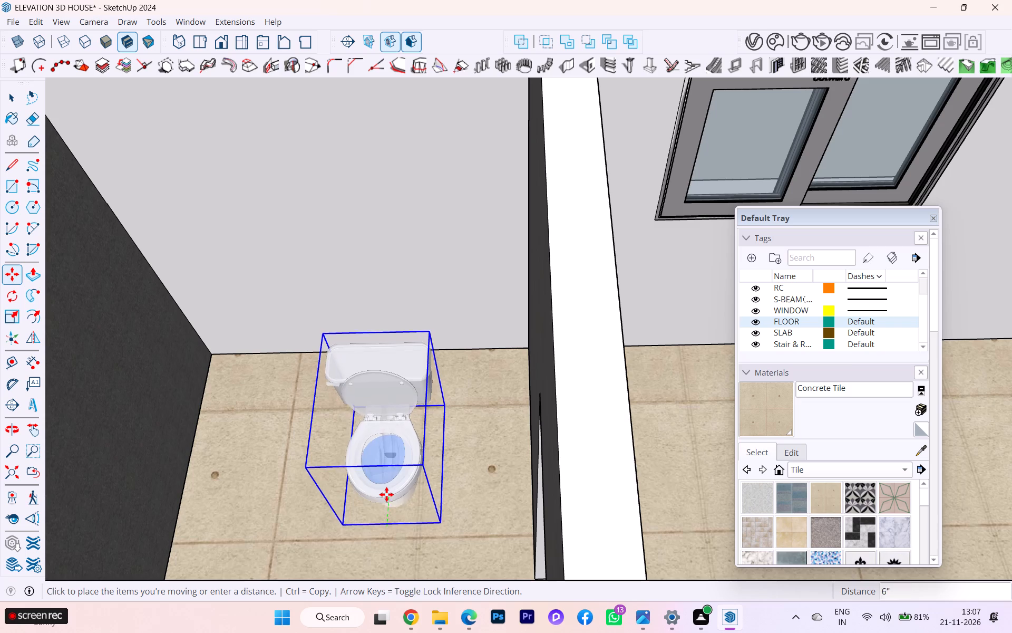
pyautogui.click(387, 462)
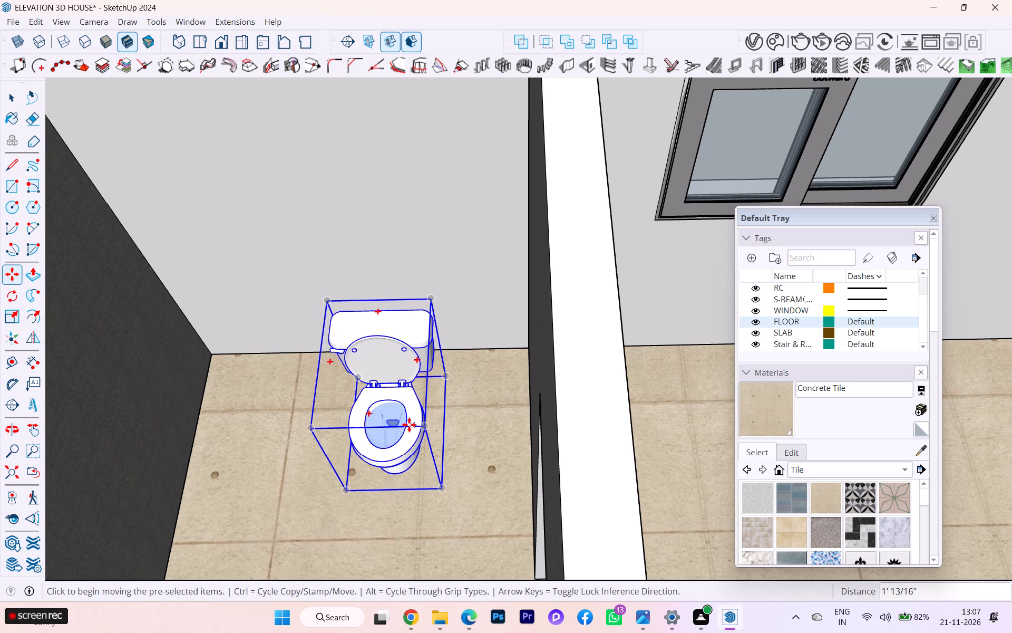
# Shift the toilet sideways toward the middle of the wall with the high opening.
pyautogui.scroll(-2, 416, 422)
pyautogui.moveTo(418, 428); pyautogui.dragTo(541, 420, button='middle')
pyautogui.click(408, 413)
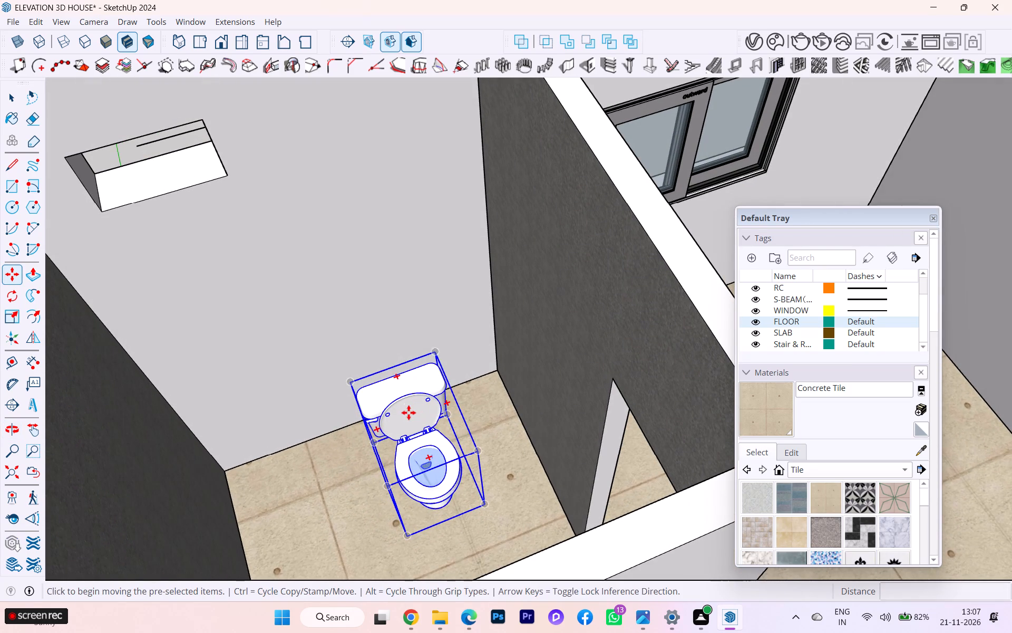
pyautogui.click(369, 414)
# Move the toilet about 9 3/16" back along the green axis, toward the wall with the high opening.
pyautogui.scroll(-3, 429, 411)
pyautogui.moveTo(366, 415); pyautogui.dragTo(394, 417, button='middle')
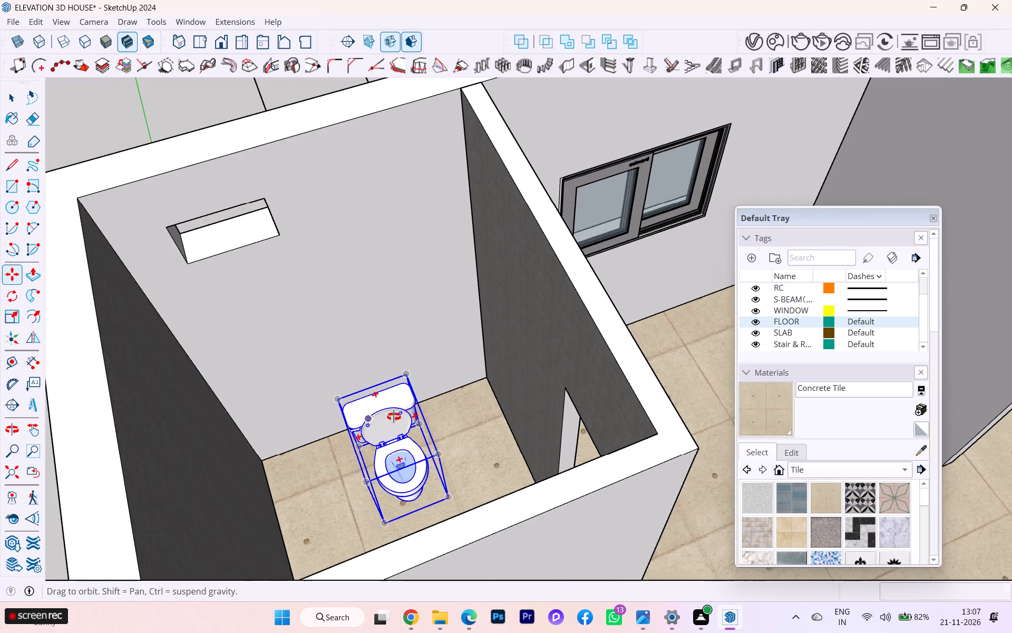
pyautogui.moveTo(394, 417); pyautogui.dragTo(493, 429, button='middle')
pyautogui.scroll(5, 366, 468)
pyautogui.scroll(1, 413, 477)
pyautogui.click(434, 476)
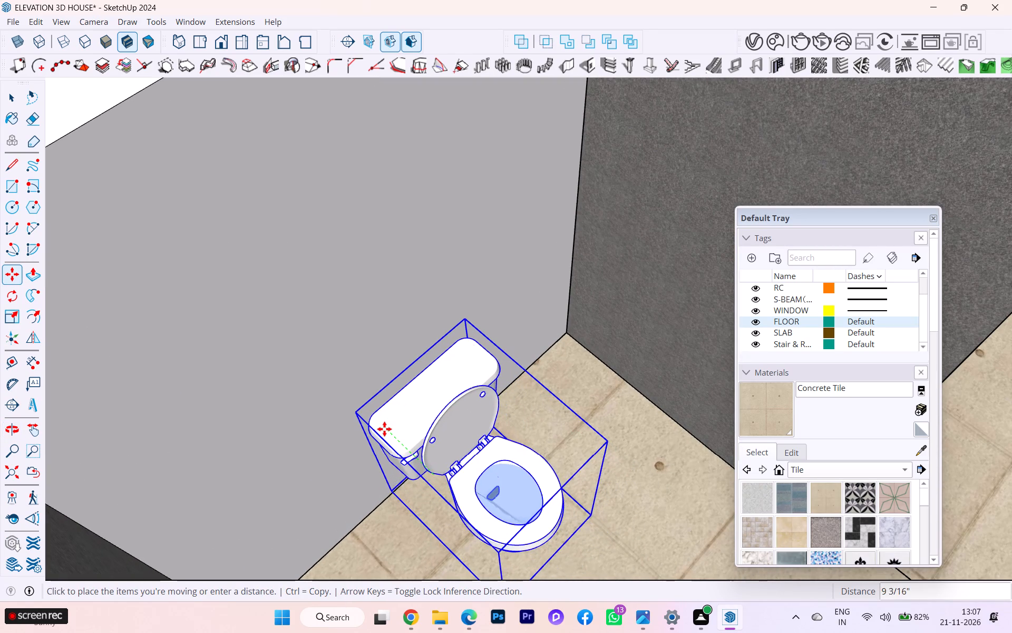
pyautogui.click(383, 428)
# Lower the toilet about 1' 1 5/16" toward the tiled floor, with the movement locked to the blue axis.
pyautogui.scroll(4, 373, 484)
pyautogui.scroll(2, 393, 427)
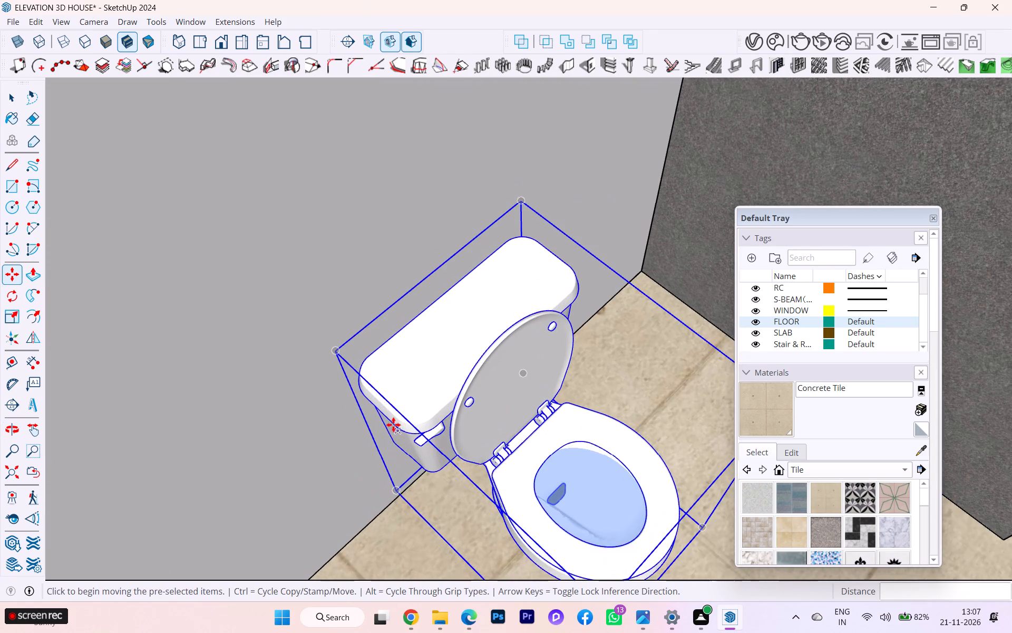
pyautogui.click(362, 388)
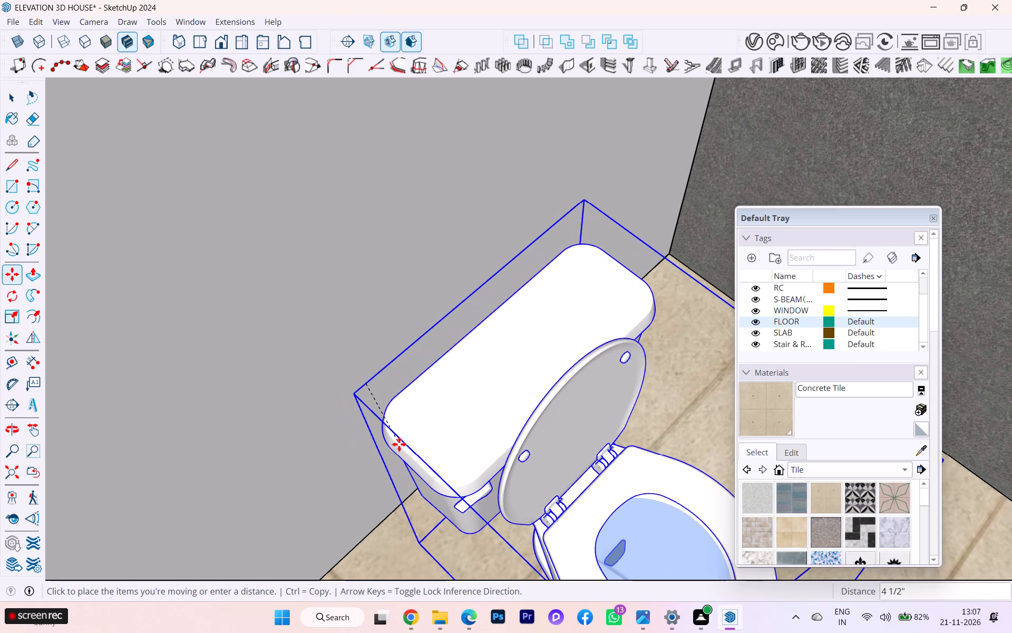
pyautogui.press('Up')
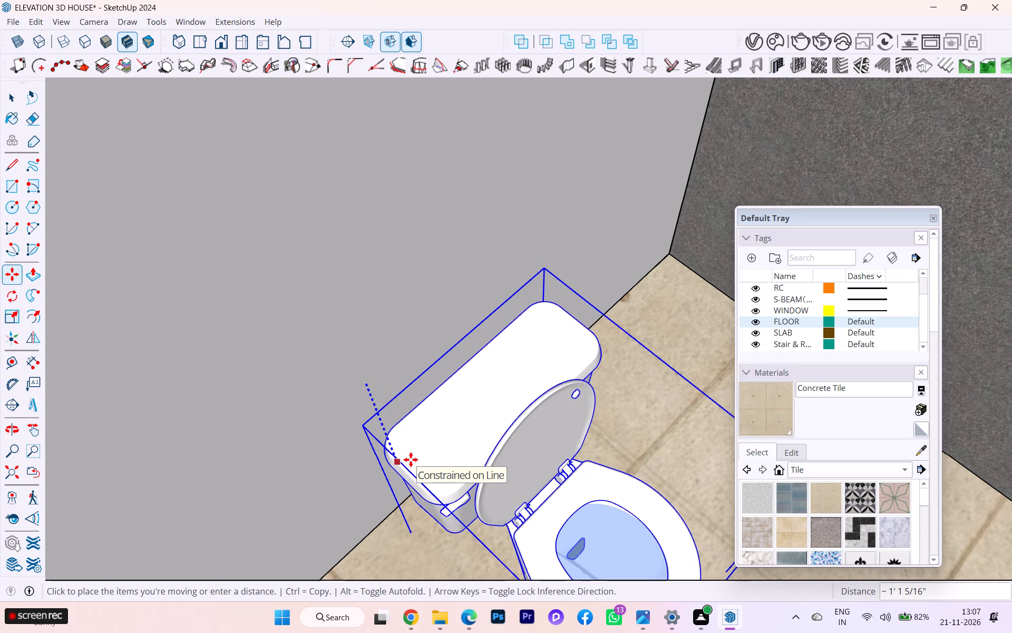
pyautogui.click(411, 459)
# Nudge the sunken toilet a few inches up out of the bathroom's tiled floor.
pyautogui.scroll(-2, 483, 394)
pyautogui.moveTo(491, 395); pyautogui.dragTo(694, 341, button='middle')
pyautogui.scroll(-2, 424, 342)
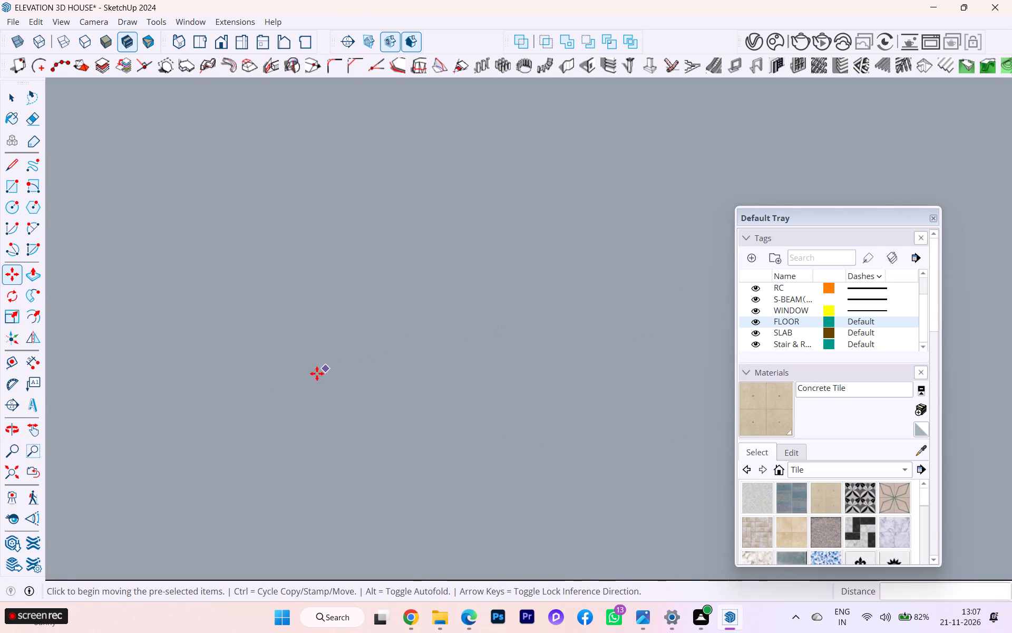
pyautogui.click(16, 477)
pyautogui.scroll(1, 561, 487)
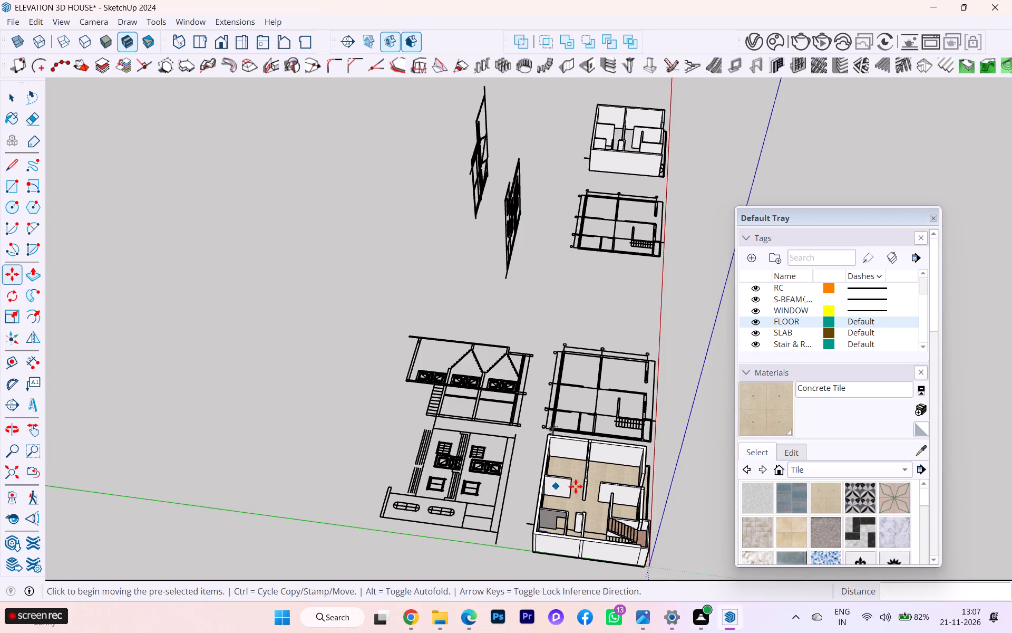
pyautogui.scroll(2, 576, 486)
pyautogui.scroll(-4, 566, 498)
pyautogui.scroll(6, 526, 547)
pyautogui.scroll(-1, 540, 552)
pyautogui.scroll(2, 540, 552)
pyautogui.scroll(-1, 540, 552)
pyautogui.scroll(1, 541, 552)
pyautogui.scroll(-1, 541, 552)
pyautogui.scroll(1, 542, 551)
pyautogui.scroll(-1, 551, 547)
pyautogui.moveTo(548, 554); pyautogui.dragTo(533, 593, button='middle')
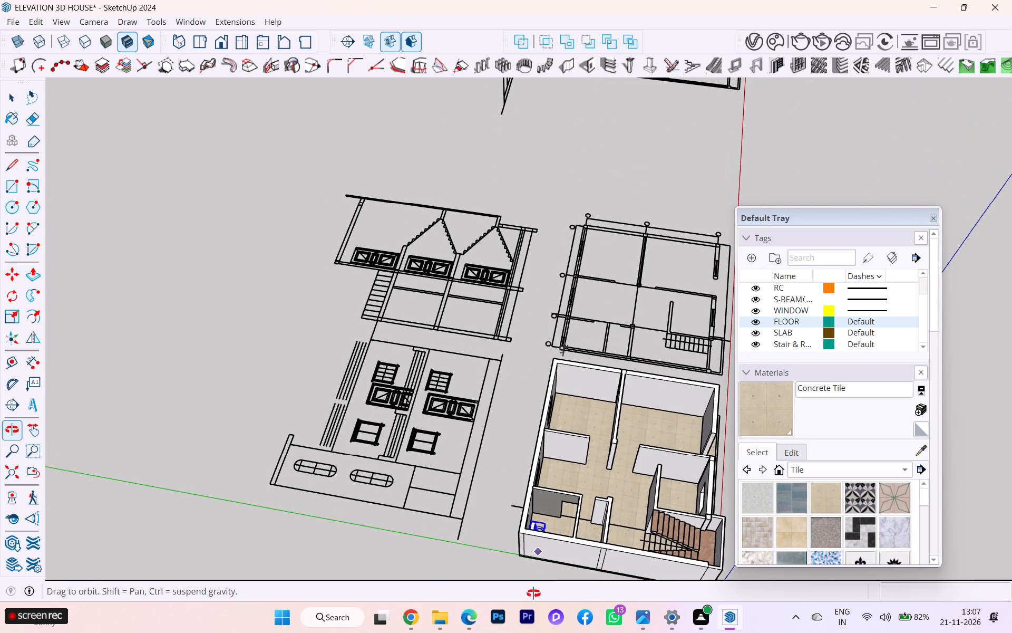
pyautogui.moveTo(533, 593); pyautogui.dragTo(533, 594, button='middle')
pyautogui.scroll(20, 537, 588)
pyautogui.scroll(-1, 540, 503)
pyautogui.scroll(3, 540, 503)
pyautogui.moveTo(468, 524); pyautogui.dragTo(382, 585, button='middle')
pyautogui.scroll(1, 461, 533)
pyautogui.scroll(-1, 461, 533)
pyautogui.scroll(4, 461, 532)
pyautogui.click(464, 502)
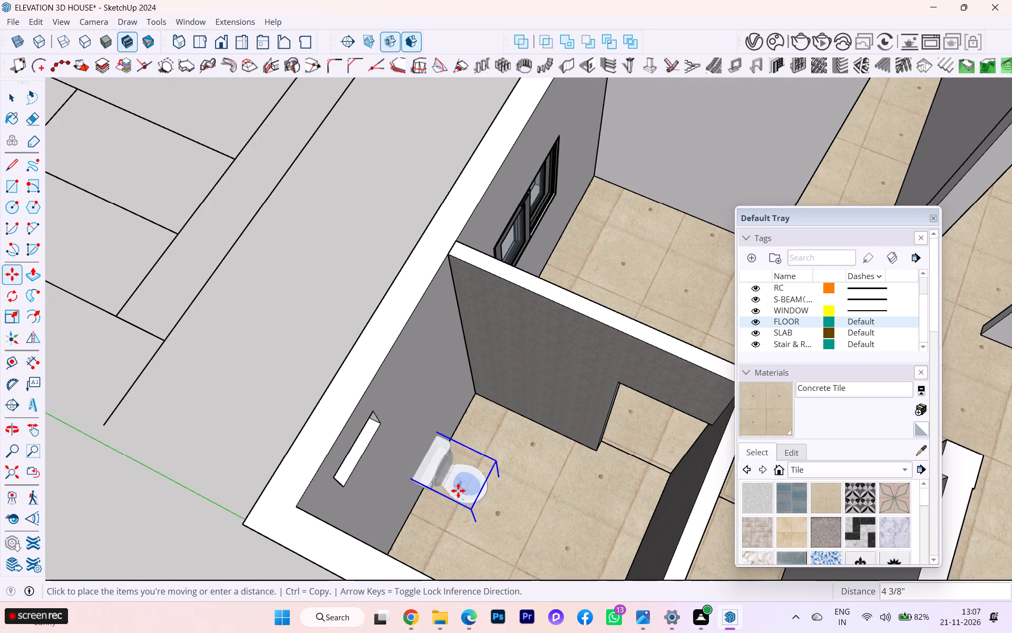
pyautogui.click(464, 493)
# Raise the toilet about 3' along the blue axis so that it clears the tiled floor.
pyautogui.scroll(3, 508, 509)
pyautogui.scroll(-1, 509, 509)
pyautogui.scroll(2, 510, 509)
pyautogui.scroll(-1, 510, 509)
pyautogui.scroll(2, 510, 509)
pyautogui.scroll(-3, 509, 516)
pyautogui.scroll(1, 509, 516)
pyautogui.scroll(-1, 508, 517)
pyautogui.scroll(3, 507, 518)
pyautogui.scroll(-3, 500, 524)
pyautogui.scroll(2, 500, 524)
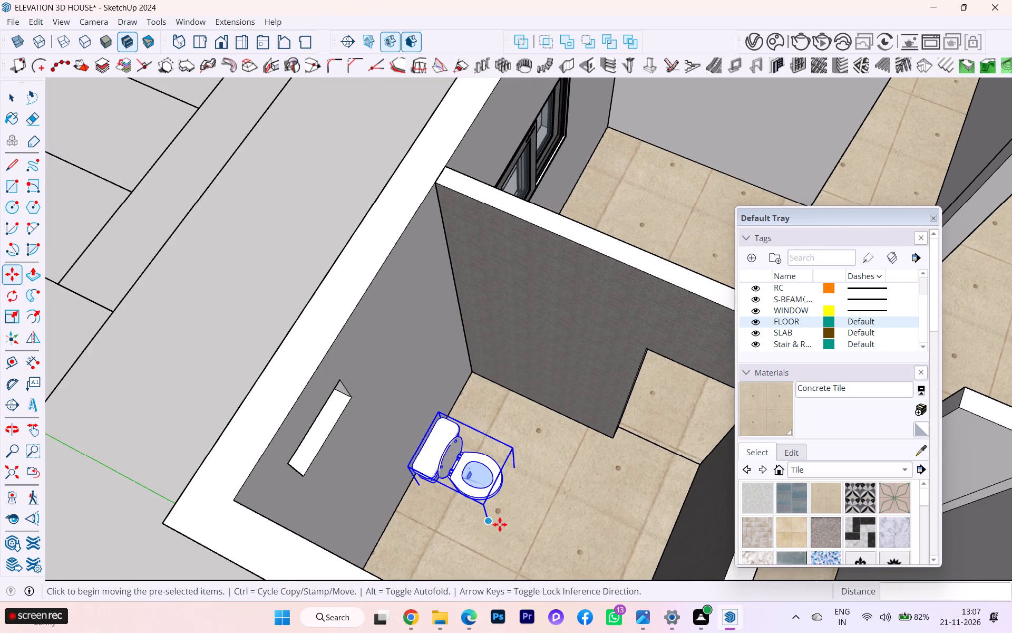
pyautogui.scroll(1, 500, 524)
pyautogui.click(491, 522)
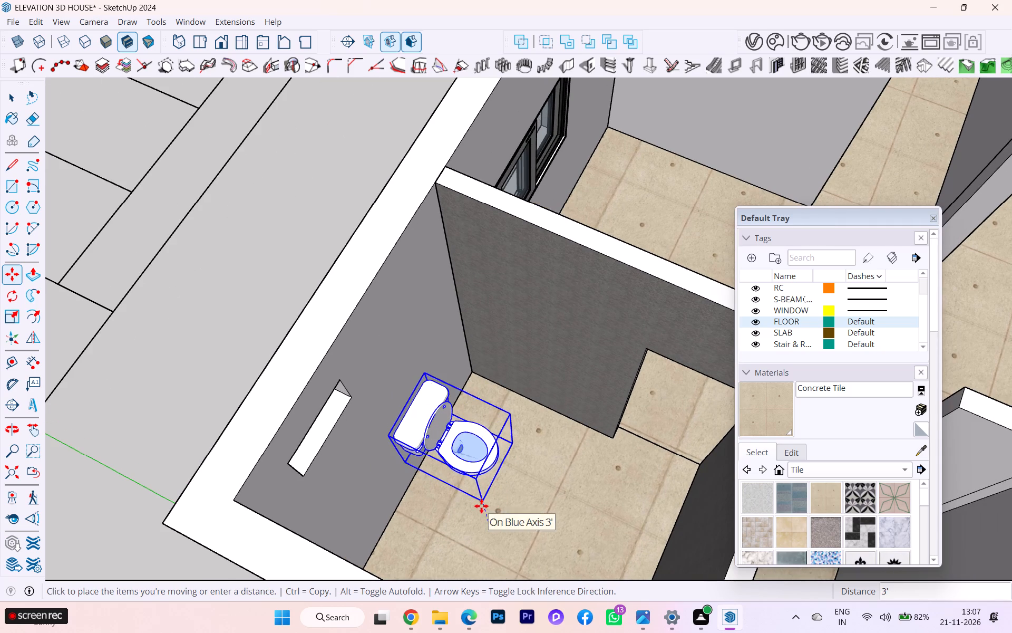
pyautogui.click(481, 506)
# Lower the toilet toward the floor along the blue axis in two moves of about 1' 2 1/8" and 1' 6 13/16".
pyautogui.moveTo(486, 480); pyautogui.dragTo(515, 437, button='middle')
pyautogui.scroll(4, 442, 456)
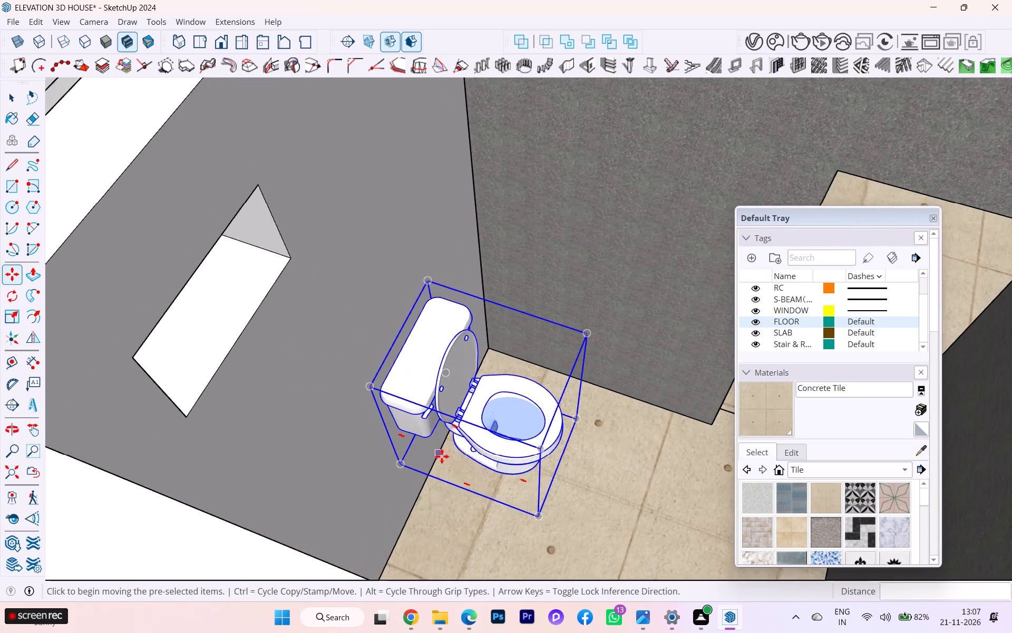
pyautogui.scroll(3, 440, 452)
pyautogui.click(356, 363)
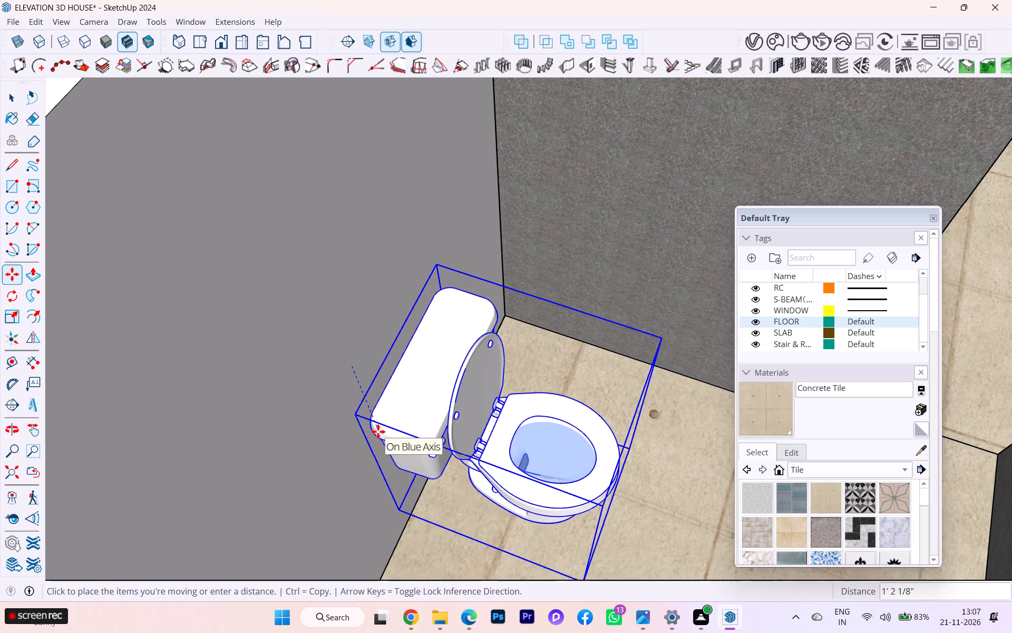
pyautogui.click(378, 431)
pyautogui.scroll(3, 416, 470)
pyautogui.click(361, 400)
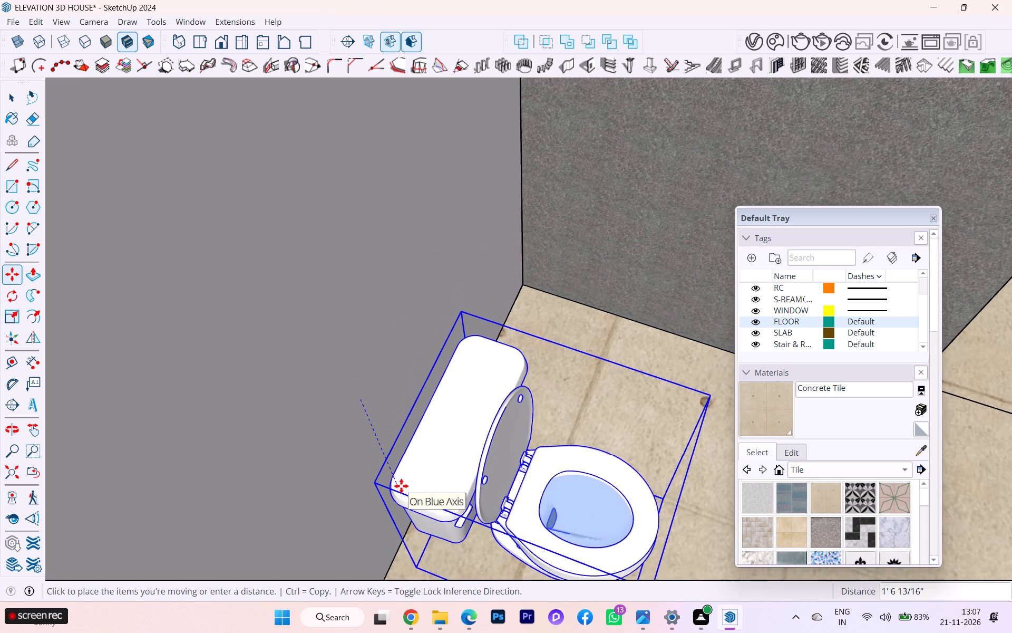
pyautogui.click(401, 486)
# Move the toilet about 3" back along the green axis so its tank meets the wall with the high opening.
pyautogui.scroll(-2, 428, 479)
pyautogui.scroll(1, 431, 481)
pyautogui.scroll(-1, 433, 482)
pyautogui.scroll(1, 393, 438)
pyautogui.scroll(-2, 392, 438)
pyautogui.middleClick(503, 455)
pyautogui.scroll(-3, 516, 445)
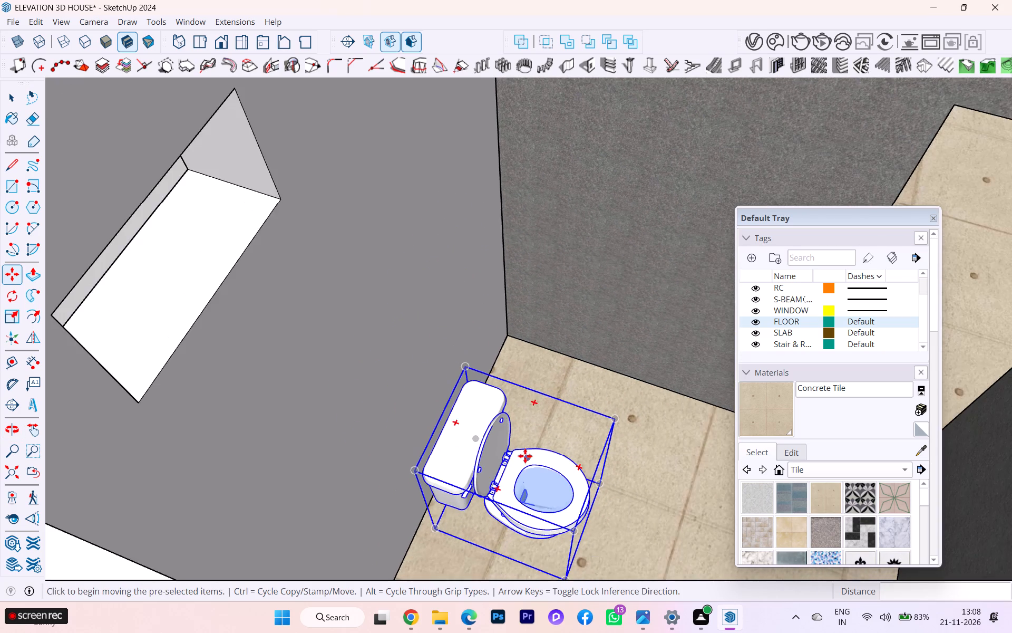
pyautogui.scroll(-1, 526, 458)
pyautogui.scroll(1, 526, 458)
pyautogui.scroll(-2, 527, 460)
pyautogui.scroll(-3, 460, 419)
pyautogui.scroll(1, 467, 422)
pyautogui.scroll(-2, 468, 423)
pyautogui.scroll(2, 494, 454)
pyautogui.scroll(-1, 494, 454)
pyautogui.scroll(4, 494, 454)
pyautogui.scroll(-2, 455, 455)
pyautogui.scroll(4, 455, 455)
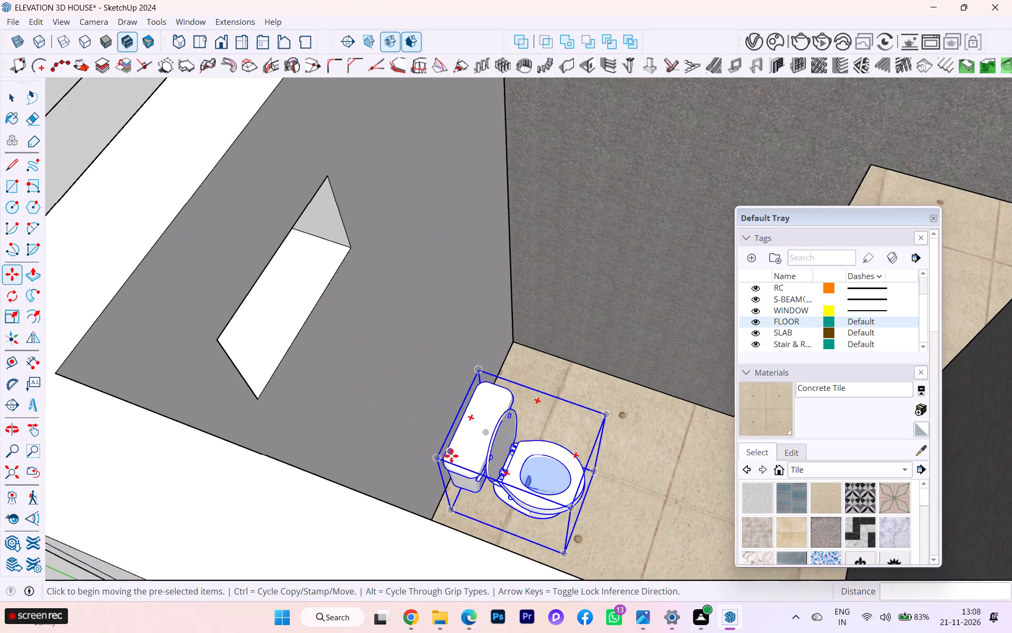
pyautogui.scroll(5, 451, 456)
pyautogui.click(447, 461)
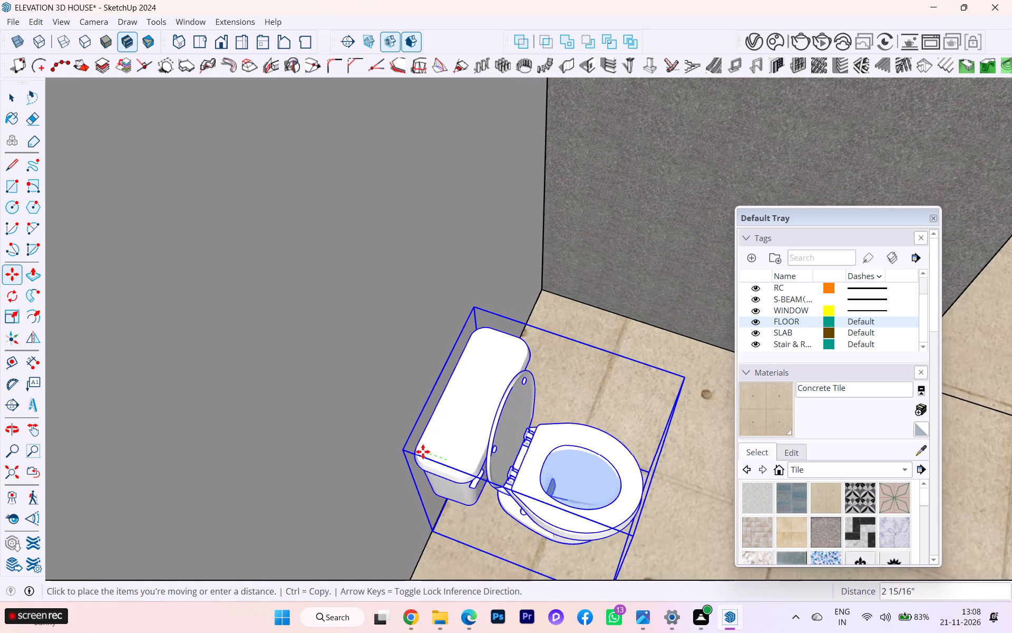
pyautogui.click(416, 451)
# Pull the toilet about 1 9/16" forward from the wall along the green axis.
pyautogui.scroll(3, 473, 498)
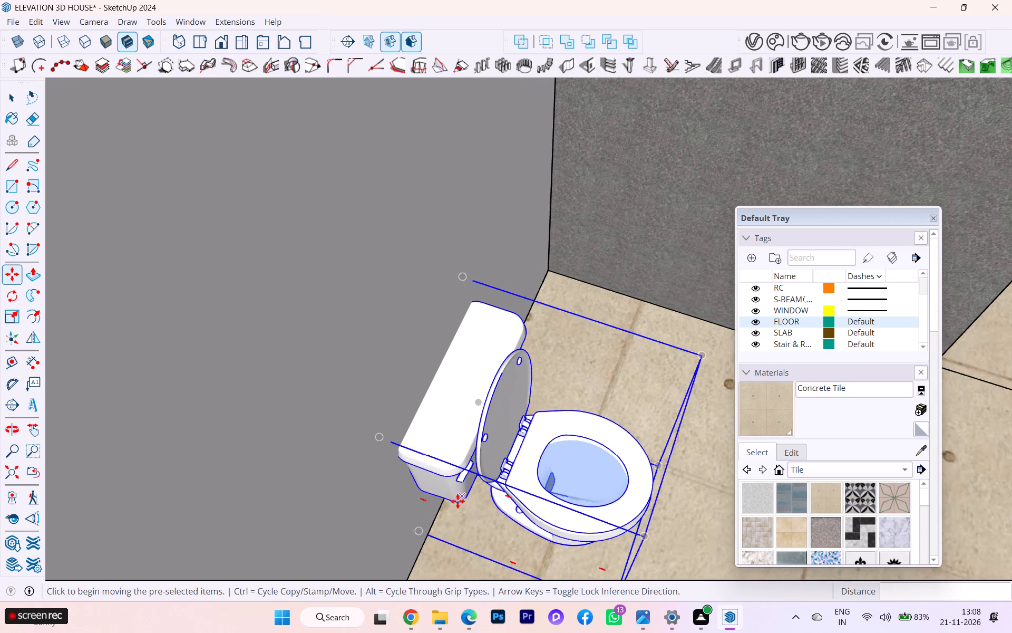
pyautogui.scroll(1, 458, 501)
pyautogui.click(381, 437)
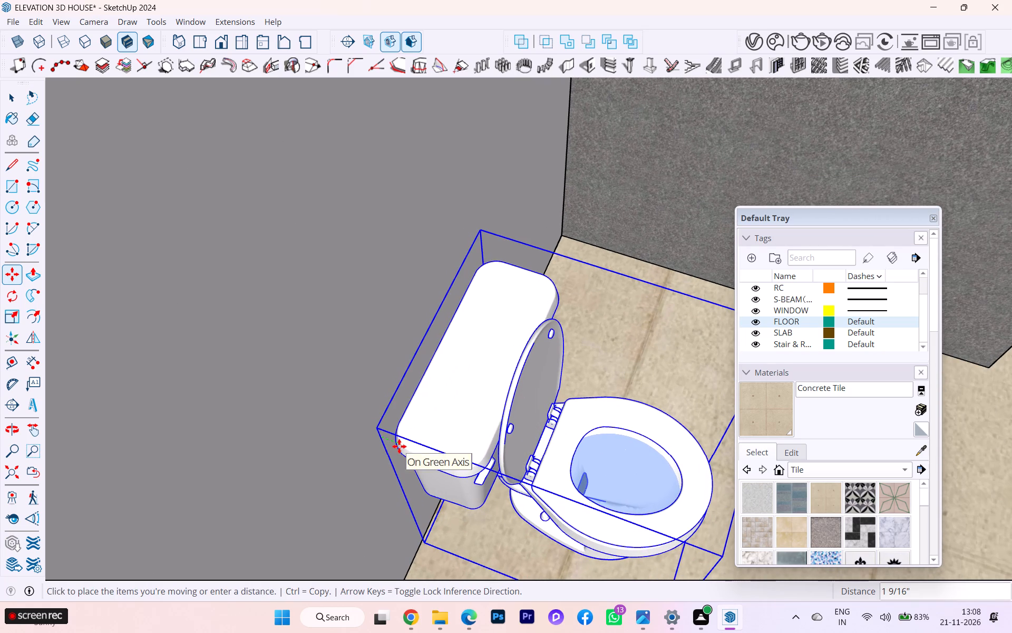
pyautogui.click(399, 446)
# Deselect the toilet and examine its placement against the back wall and tiled floor from several angles.
pyautogui.scroll(-2, 442, 441)
pyautogui.scroll(1, 454, 442)
pyautogui.scroll(-2, 458, 442)
pyautogui.scroll(-4, 534, 453)
pyautogui.scroll(1, 540, 455)
pyautogui.scroll(-1, 540, 455)
pyautogui.moveTo(543, 455); pyautogui.dragTo(461, 444, button='middle')
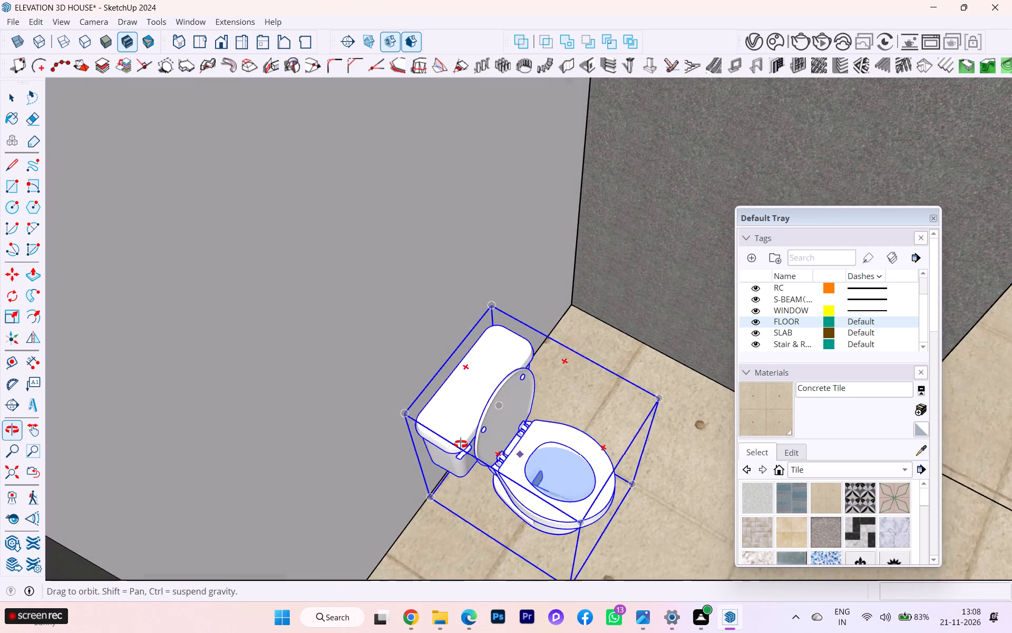
pyautogui.moveTo(461, 444); pyautogui.dragTo(459, 443, button='middle')
pyautogui.scroll(-5, 489, 430)
pyautogui.scroll(2, 547, 450)
pyautogui.scroll(-12, 548, 450)
pyautogui.scroll(1, 607, 449)
pyautogui.scroll(-1, 607, 449)
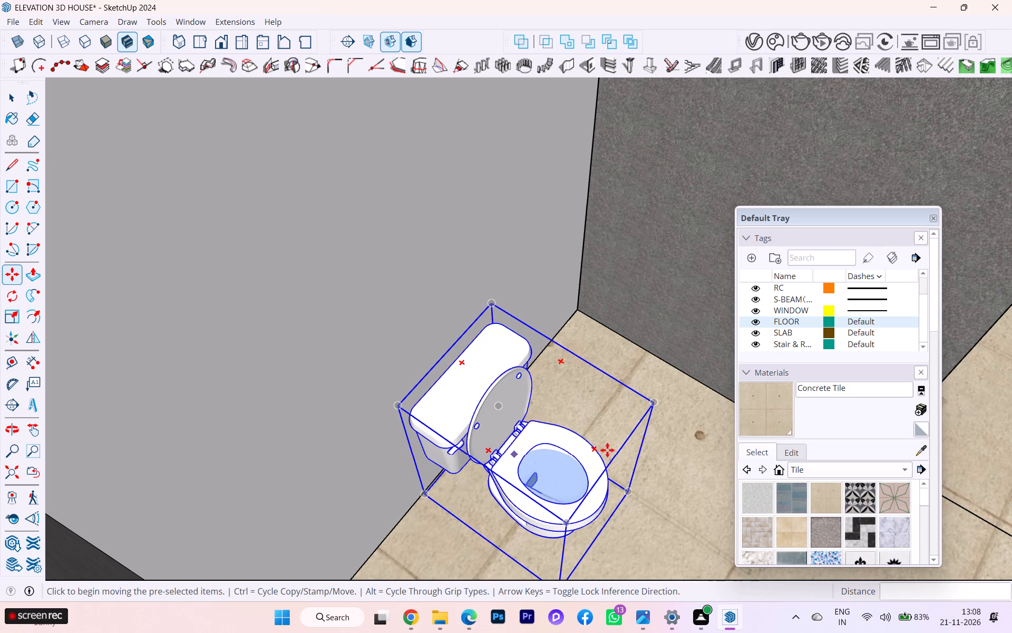
pyautogui.scroll(-2, 612, 449)
pyautogui.scroll(1, 615, 450)
pyautogui.scroll(-8, 615, 450)
pyautogui.click(12, 105)
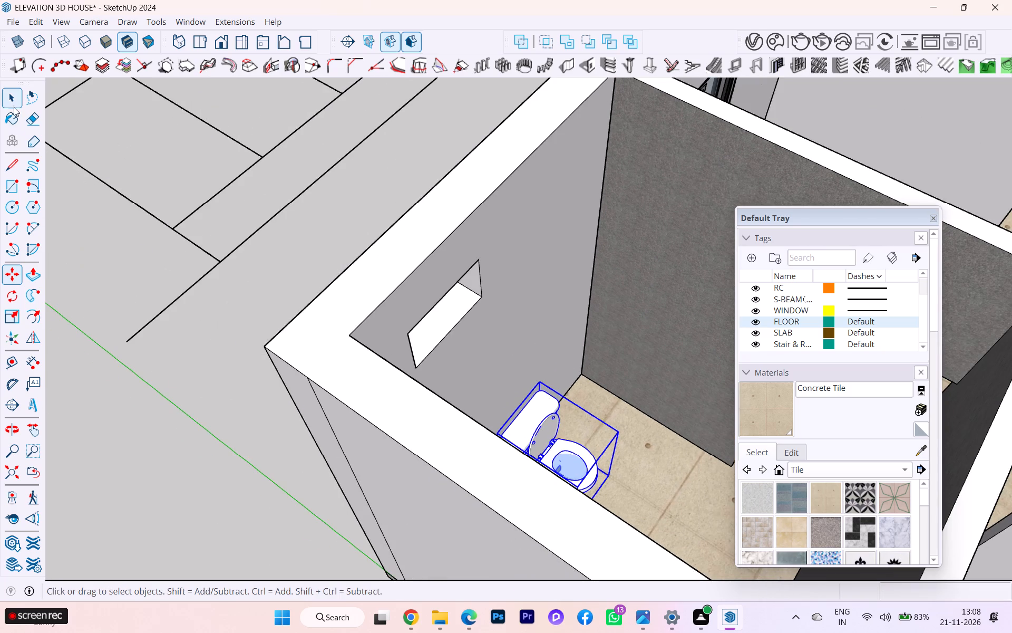
pyautogui.click(194, 324)
pyautogui.scroll(4, 540, 424)
pyautogui.scroll(-1, 588, 429)
pyautogui.moveTo(589, 431); pyautogui.dragTo(473, 439, button='middle')
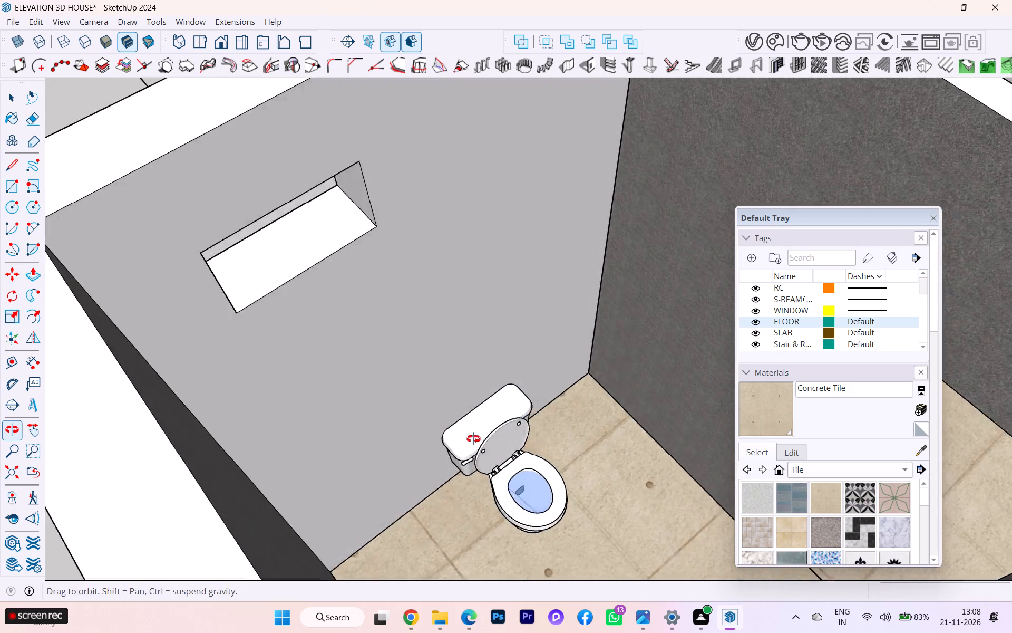
pyautogui.moveTo(473, 439); pyautogui.dragTo(325, 439, button='middle')
pyautogui.scroll(4, 427, 428)
pyautogui.scroll(-4, 457, 431)
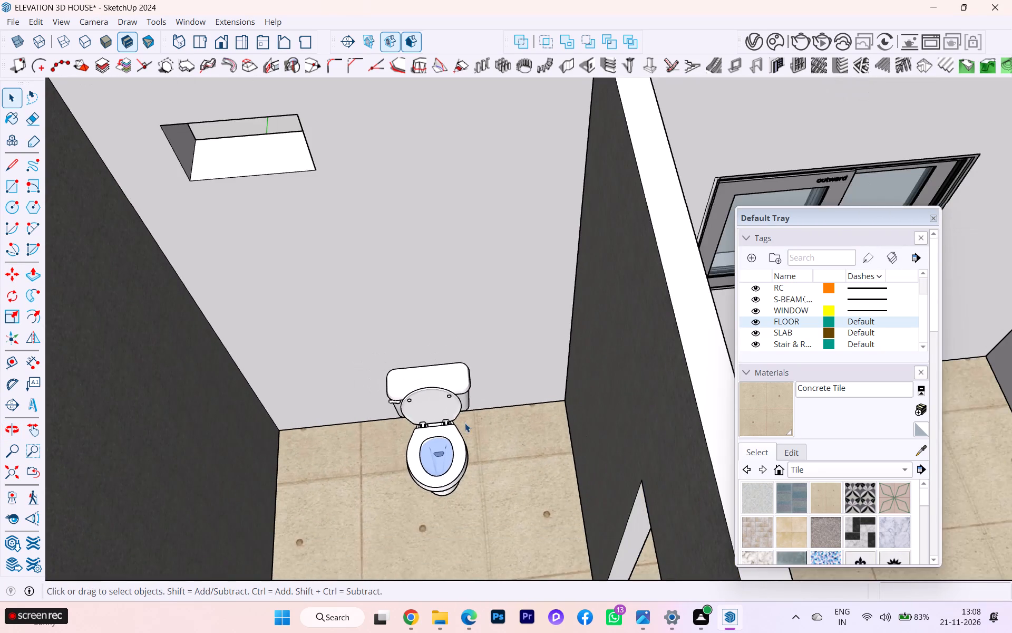
pyautogui.moveTo(443, 425); pyautogui.dragTo(275, 442, button='middle')
pyautogui.scroll(-3, 412, 413)
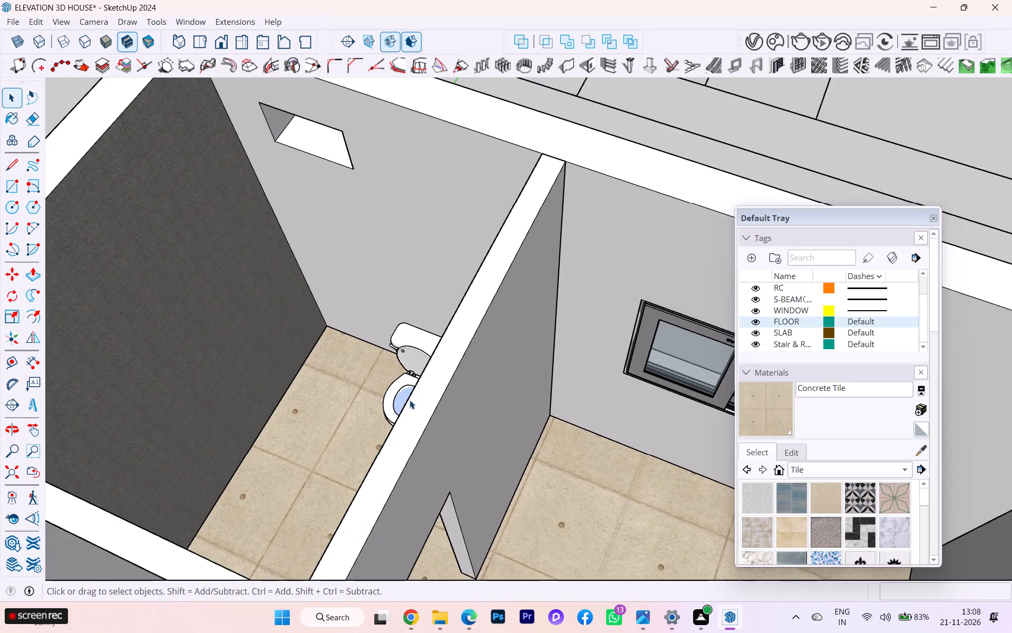
# Scale the toilet's height along the blue axis by a factor of about 1.43.
pyautogui.moveTo(456, 398); pyautogui.dragTo(685, 381, button='middle')
pyautogui.scroll(3, 412, 429)
pyautogui.click(424, 433)
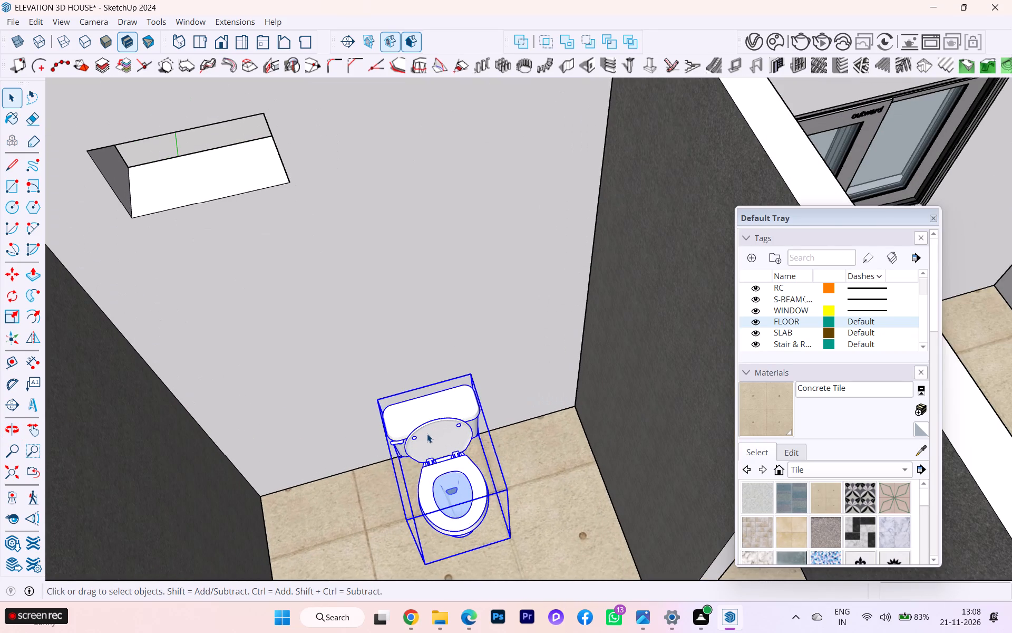
pyautogui.press('s')
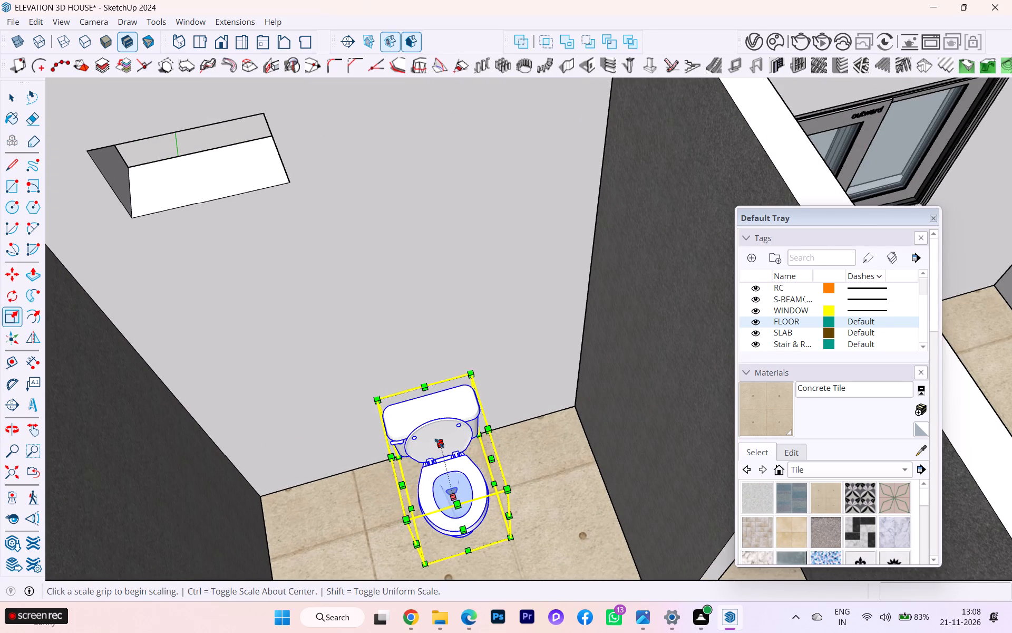
pyautogui.click(439, 443)
pyautogui.click(430, 417)
# Widen the toilet slightly along the red axis by scaling it from the side.
pyautogui.scroll(-2, 442, 417)
pyautogui.scroll(1, 453, 418)
pyautogui.scroll(-1, 454, 419)
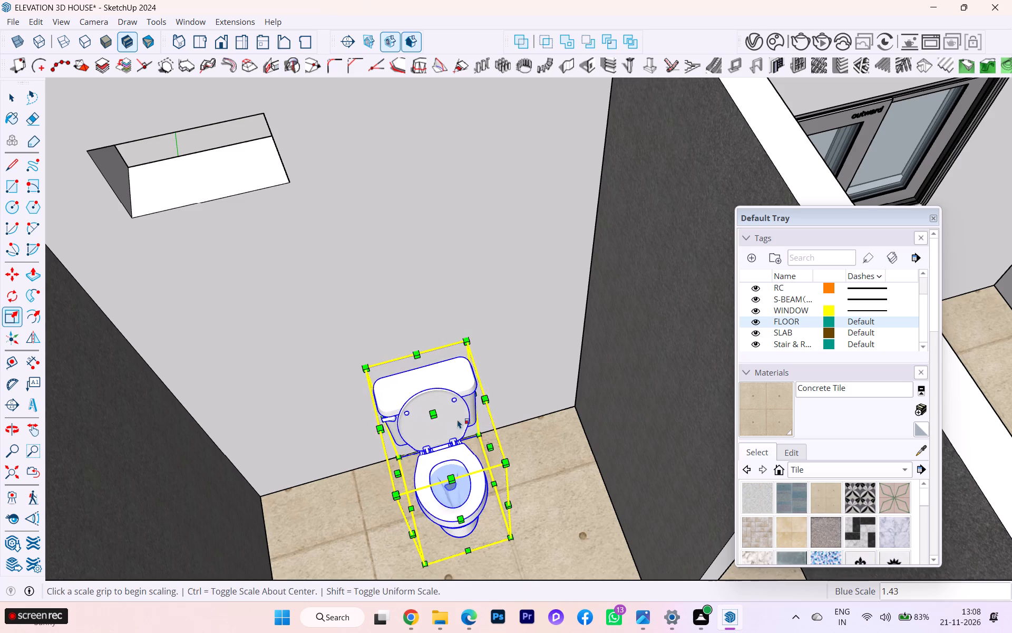
pyautogui.scroll(-7, 458, 419)
pyautogui.scroll(5, 445, 423)
pyautogui.scroll(-1, 442, 431)
pyautogui.scroll(6, 442, 431)
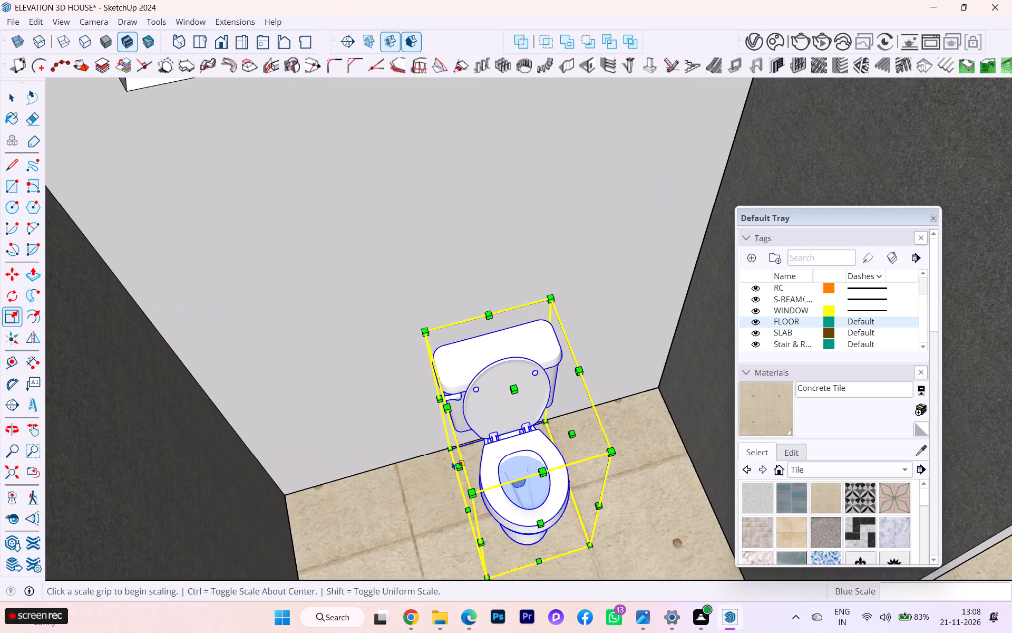
pyautogui.click(457, 465)
pyautogui.click(444, 465)
# Reduce the toilet's height along the blue axis by a scale factor of about 0.91 and finish scaling.
pyautogui.scroll(-3, 476, 445)
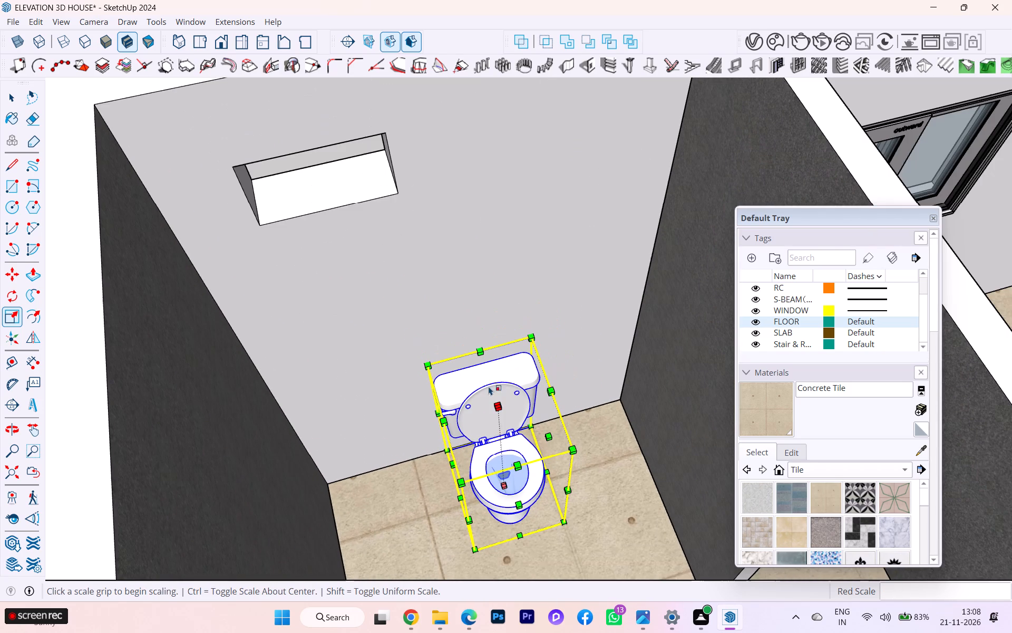
pyautogui.click(497, 409)
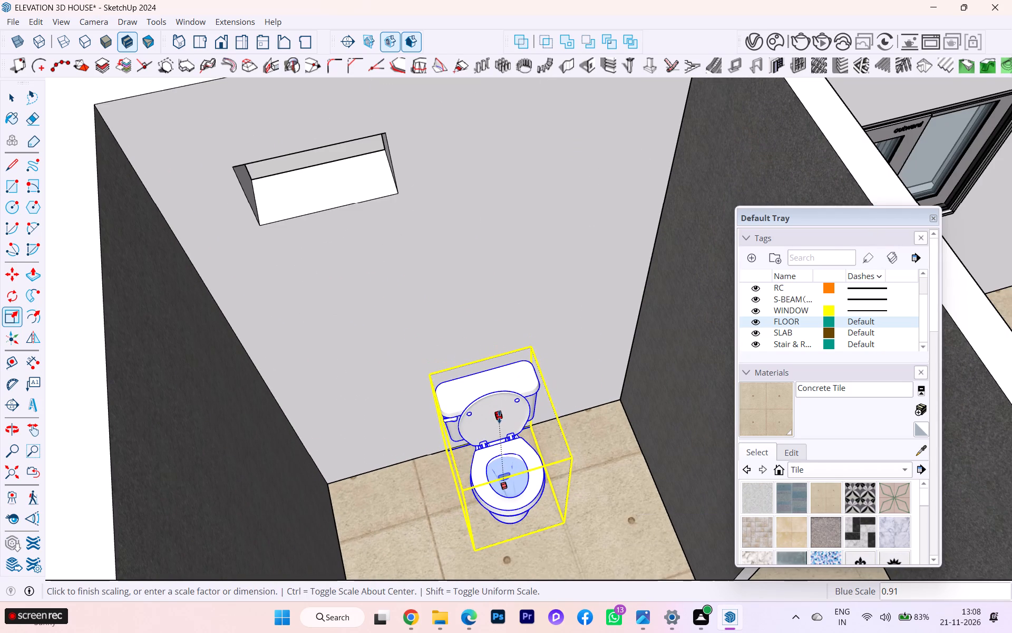
pyautogui.click(499, 417)
pyautogui.scroll(-3, 588, 377)
pyautogui.scroll(1, 588, 378)
pyautogui.click(16, 100)
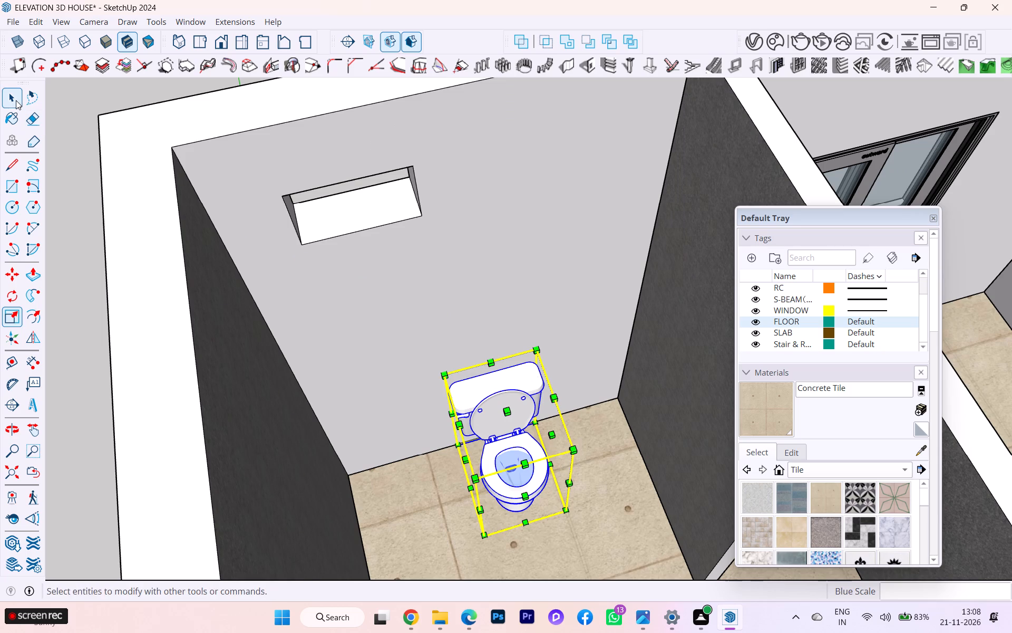
# Deselect the scaled toilet and examine its size and placement in the bathroom from several angles.
pyautogui.click(74, 218)
pyautogui.scroll(-4, 303, 283)
pyautogui.scroll(-2, 483, 303)
pyautogui.moveTo(460, 308); pyautogui.dragTo(295, 319, button='middle')
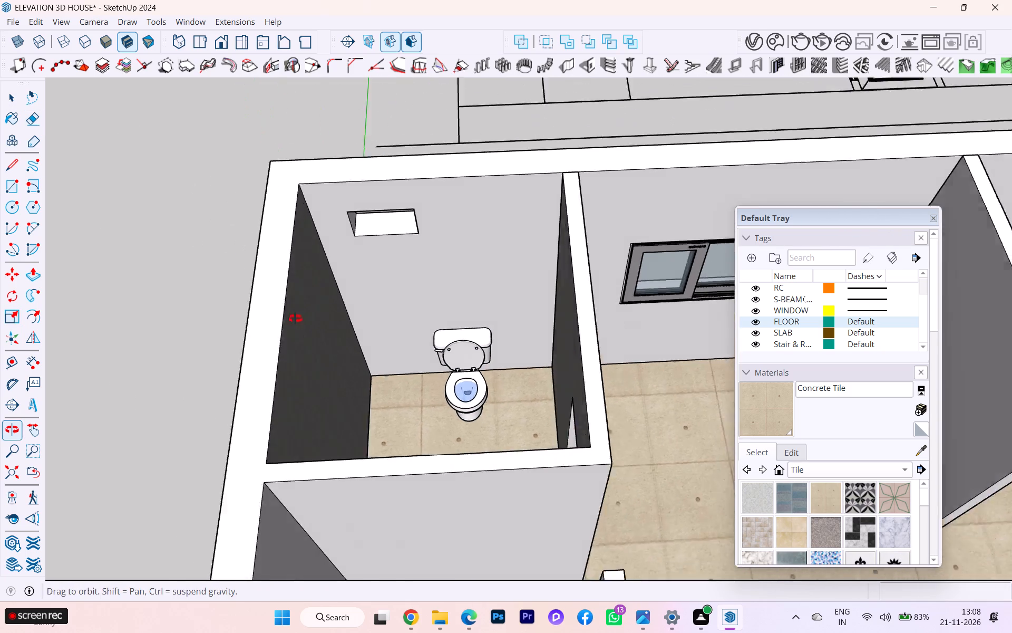
pyautogui.moveTo(295, 319); pyautogui.dragTo(293, 319, button='middle')
pyautogui.scroll(3, 579, 230)
pyautogui.scroll(-2, 585, 239)
pyautogui.moveTo(565, 263); pyautogui.dragTo(338, 327, button='middle')
pyautogui.scroll(5, 356, 289)
pyautogui.scroll(-5, 406, 291)
pyautogui.moveTo(577, 302); pyautogui.dragTo(463, 334, button='middle')
pyautogui.scroll(2, 443, 308)
pyautogui.scroll(-2, 454, 296)
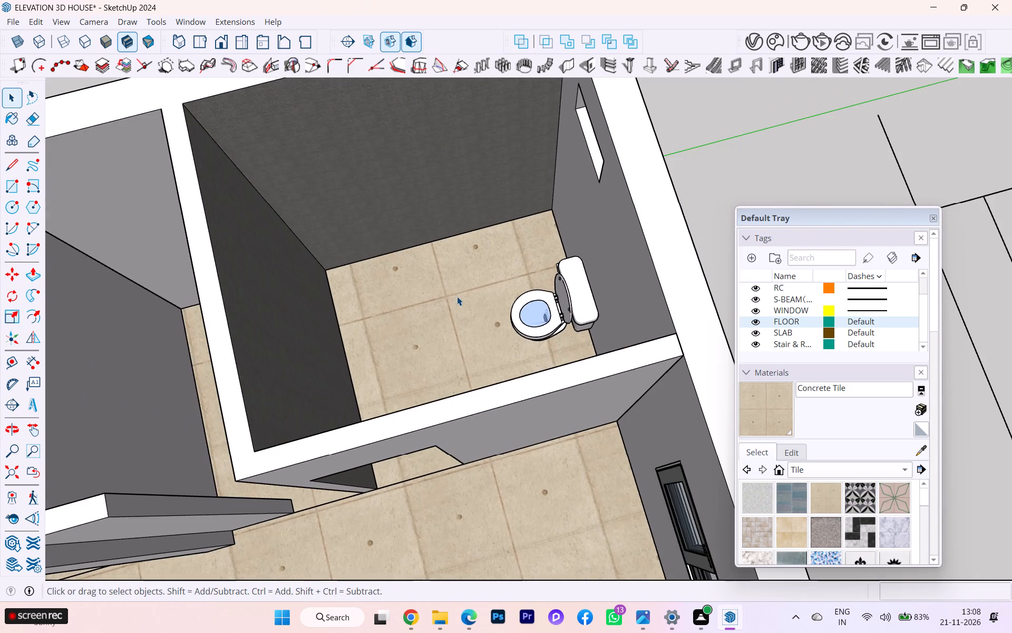
pyautogui.moveTo(449, 290); pyautogui.dragTo(640, 234, button='middle')
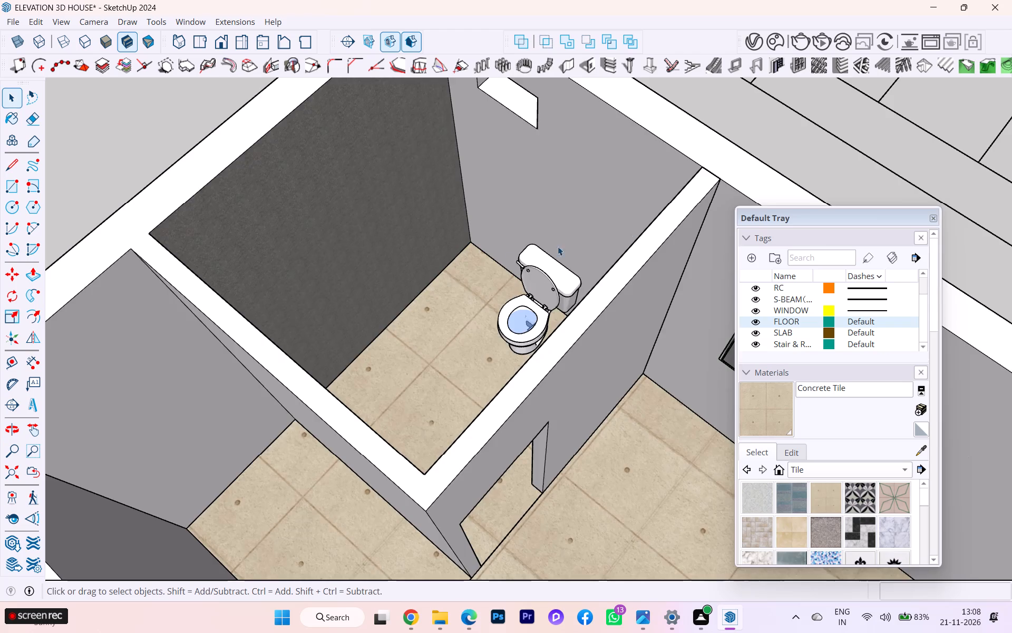
pyautogui.scroll(4, 431, 296)
pyautogui.scroll(-3, 417, 305)
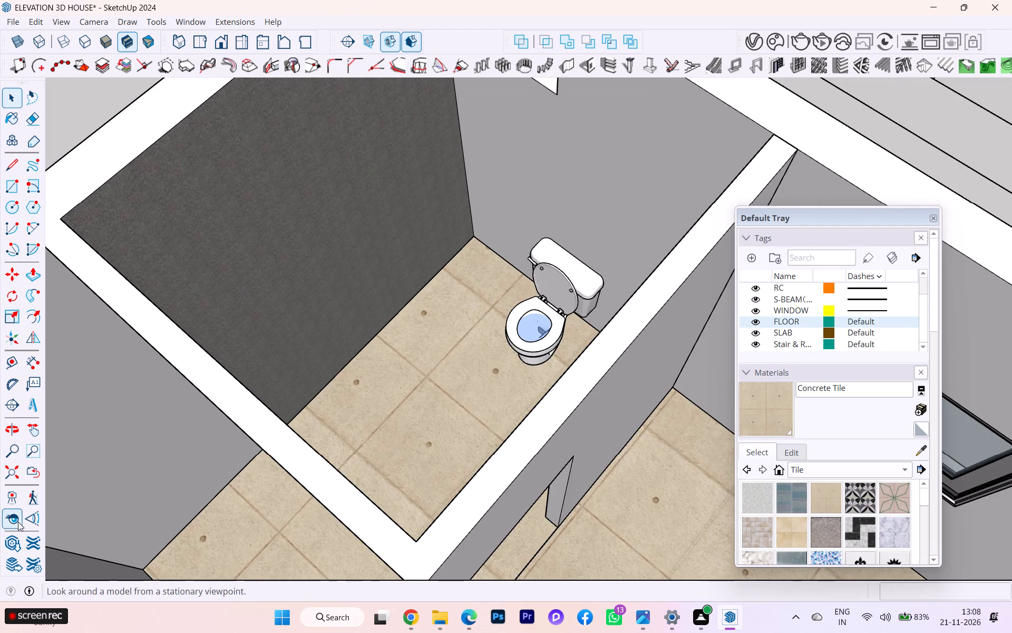
# Open 3D Warehouse and search its models for TOILET.
pyautogui.click(12, 542)
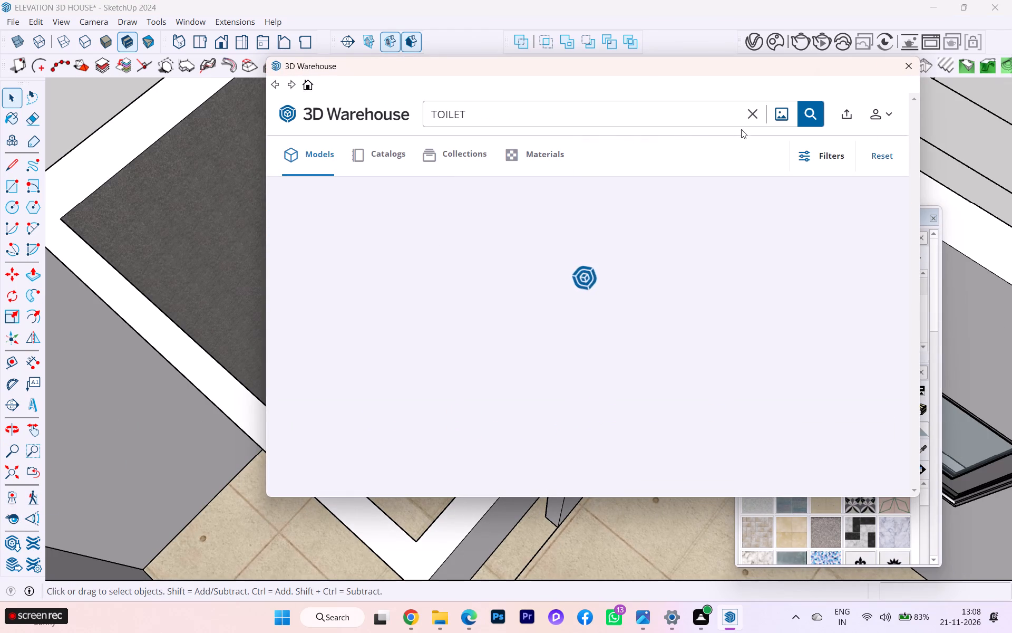
pyautogui.click(753, 118)
pyautogui.click(750, 108)
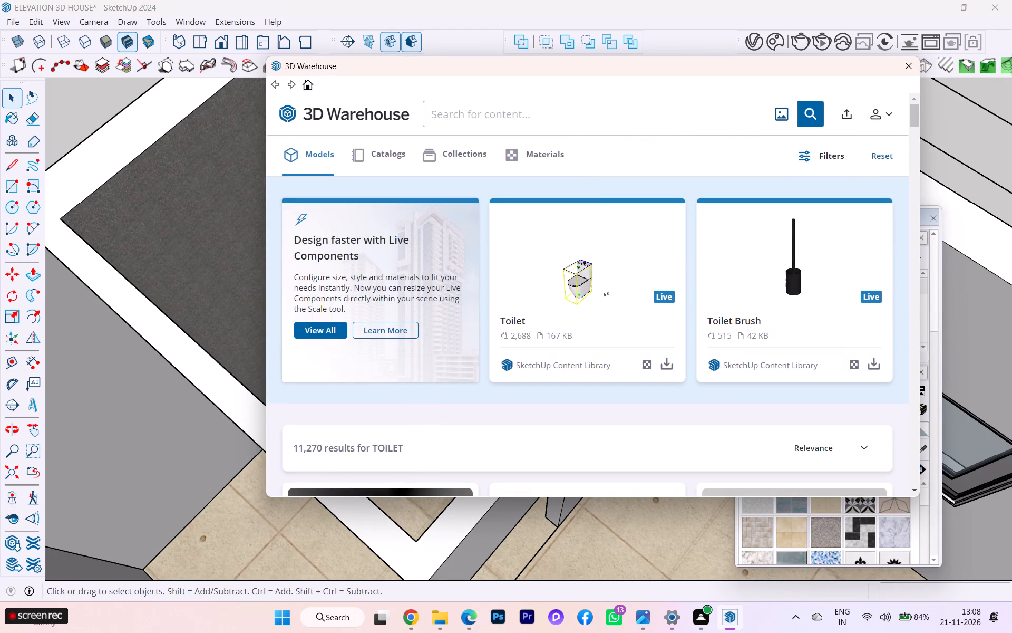
pyautogui.moveTo(660, 71); pyautogui.dragTo(731, 121)
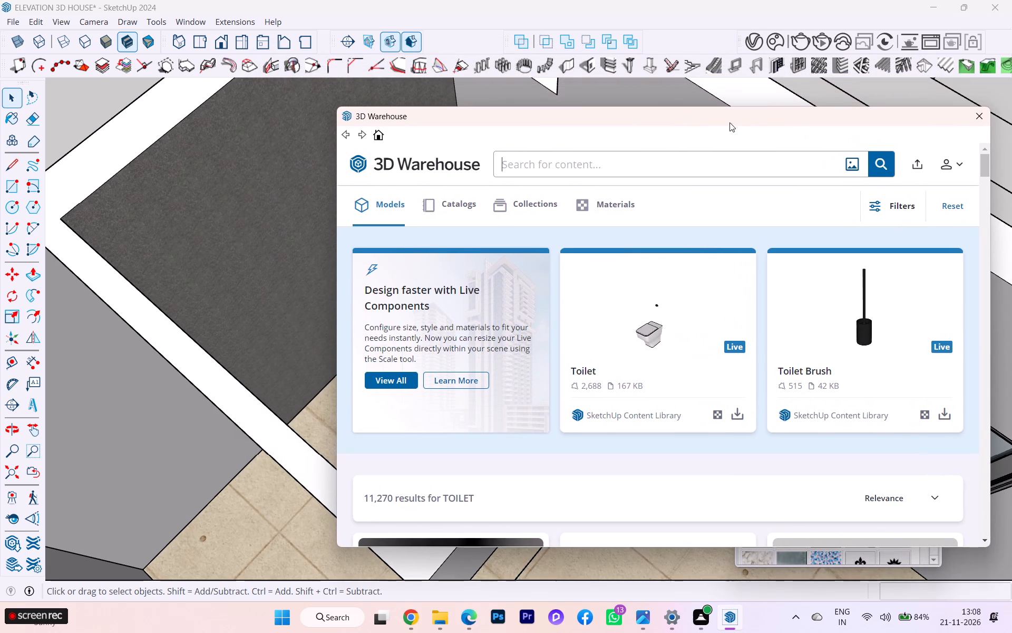
pyautogui.click(569, 168)
pyautogui.write('TOILET')
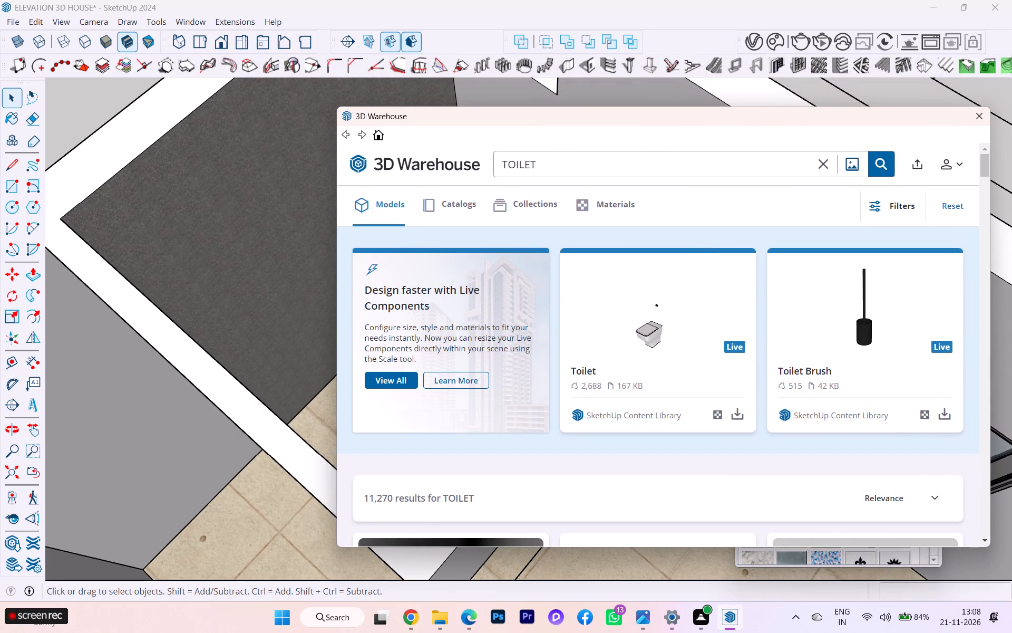
pyautogui.press('Return')
pyautogui.click(599, 160)
# Browse the toilet models and load the 21 MB "toilet" with the dark bathroom interior preview directly into the house model.
pyautogui.scroll(-1, 562, 221)
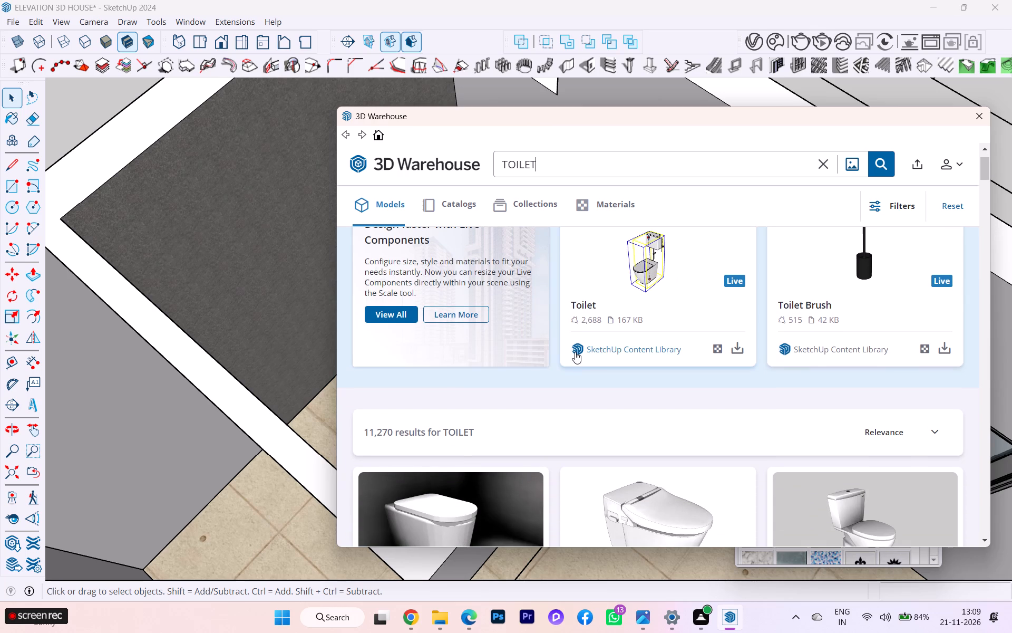
pyautogui.scroll(-6, 572, 354)
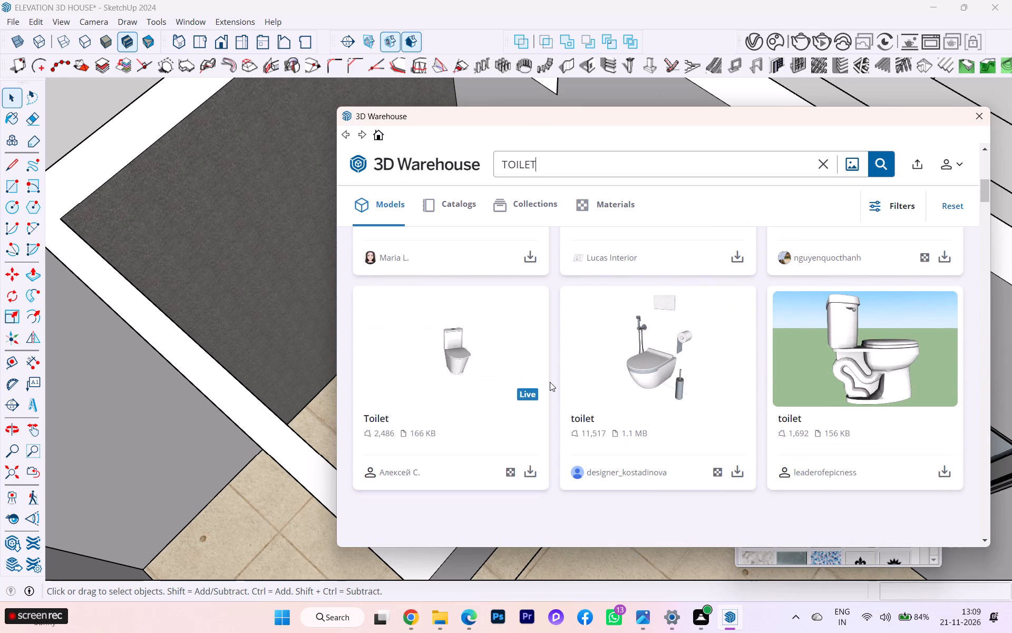
pyautogui.scroll(2, 550, 382)
pyautogui.scroll(-4, 532, 378)
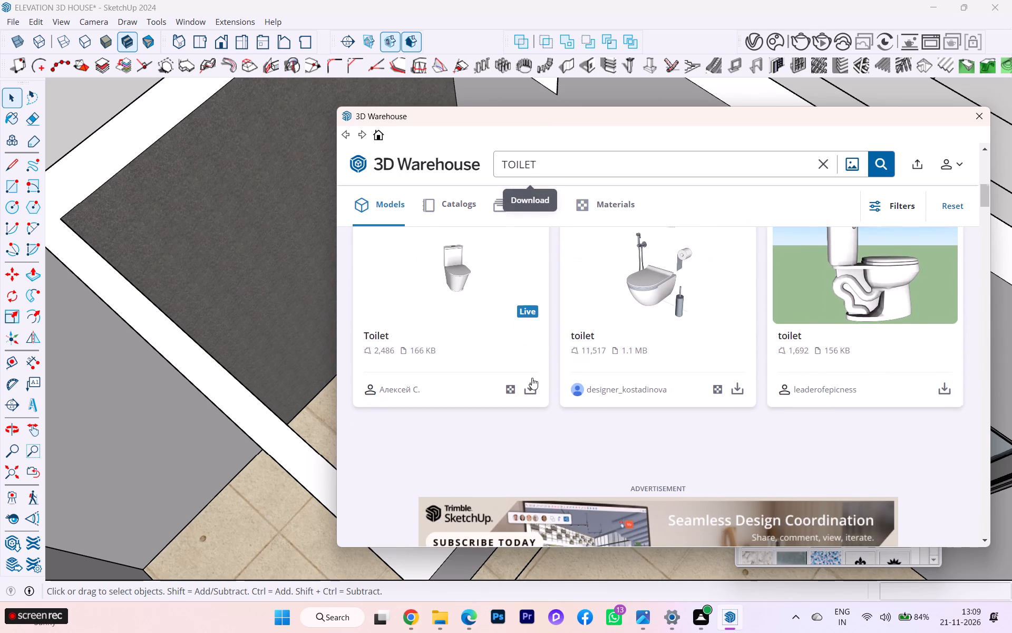
pyautogui.scroll(3, 532, 378)
pyautogui.scroll(-3, 640, 390)
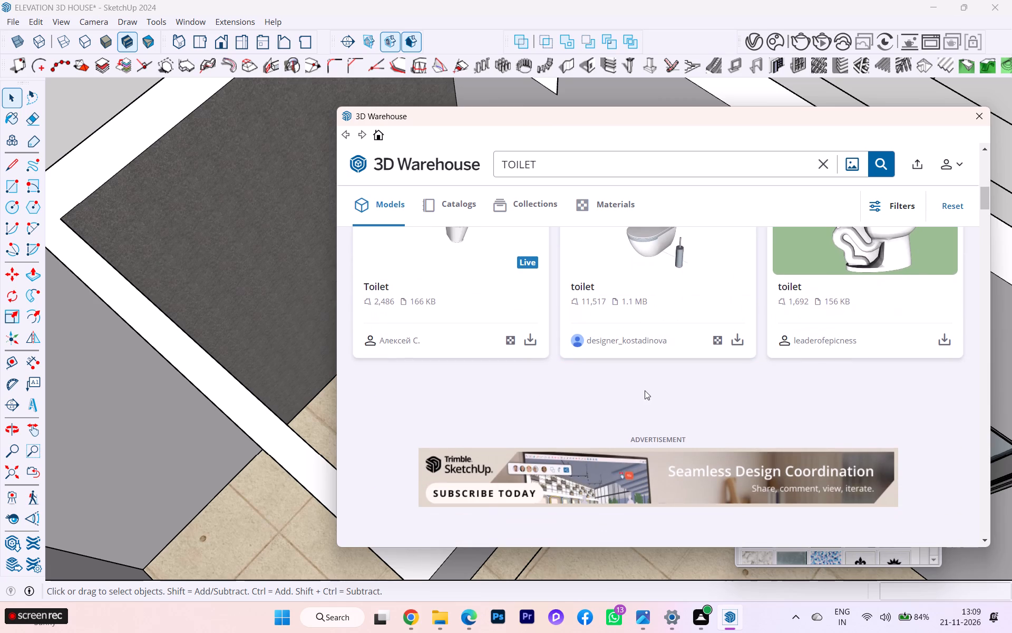
pyautogui.scroll(-6, 651, 377)
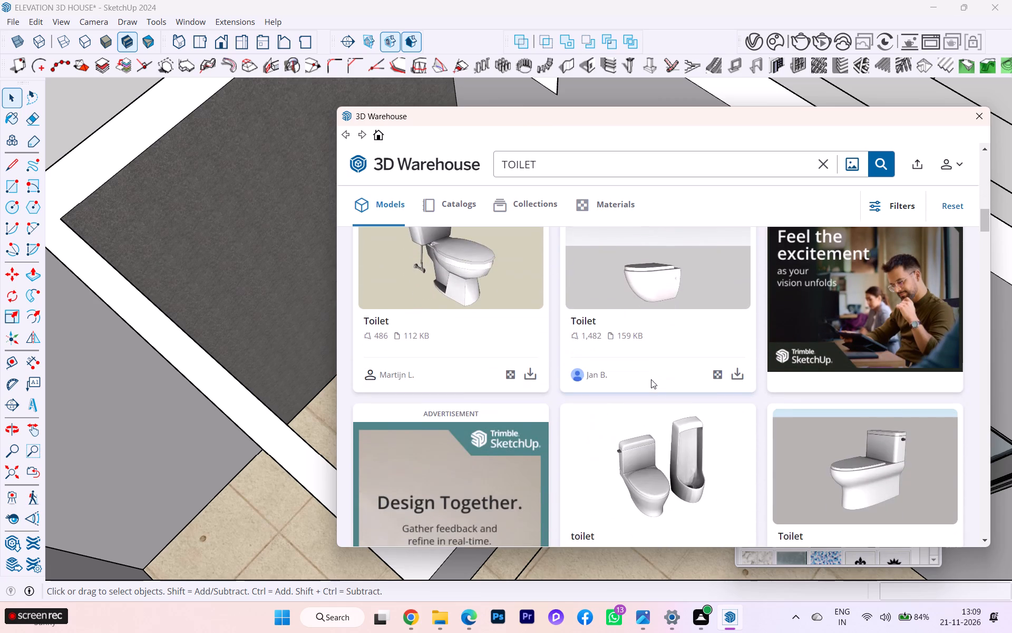
pyautogui.scroll(-2, 651, 379)
pyautogui.scroll(1, 656, 379)
pyautogui.scroll(-9, 657, 379)
pyautogui.scroll(1, 662, 380)
pyautogui.scroll(-2, 662, 380)
pyautogui.scroll(1, 662, 380)
pyautogui.scroll(-2, 662, 380)
pyautogui.scroll(4, 662, 380)
pyautogui.scroll(-1, 662, 380)
pyautogui.scroll(1, 662, 380)
pyautogui.scroll(-6, 662, 380)
pyautogui.scroll(1, 664, 380)
pyautogui.scroll(-4, 664, 380)
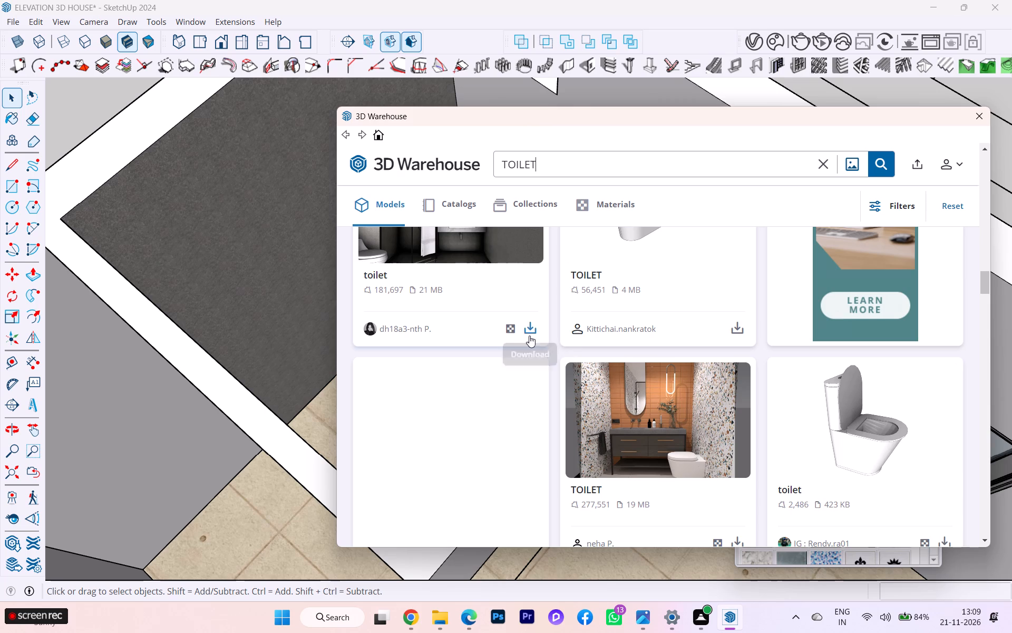
pyautogui.scroll(3, 528, 335)
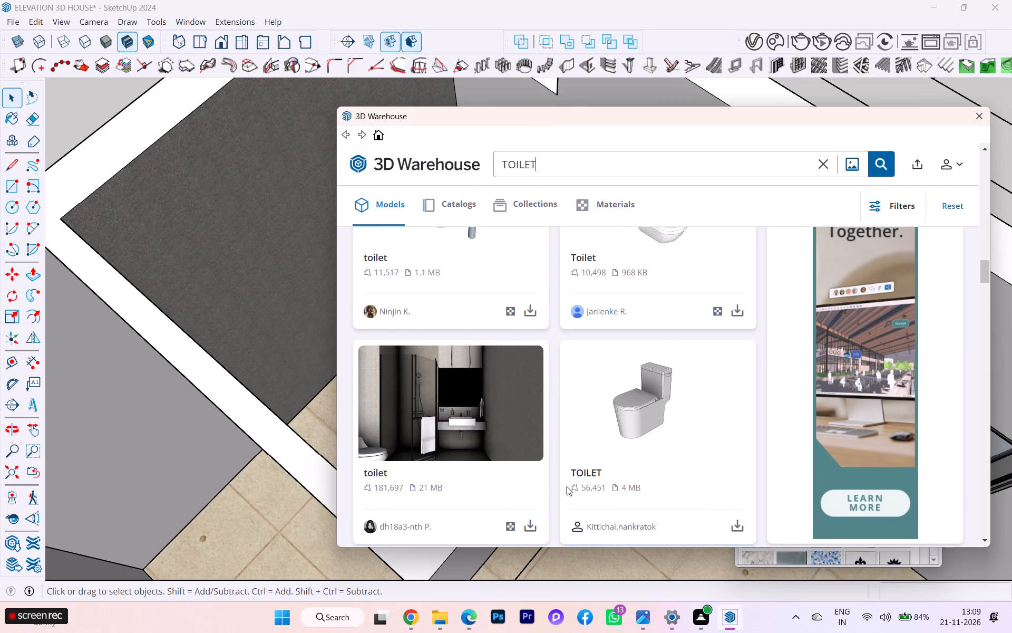
pyautogui.click(532, 530)
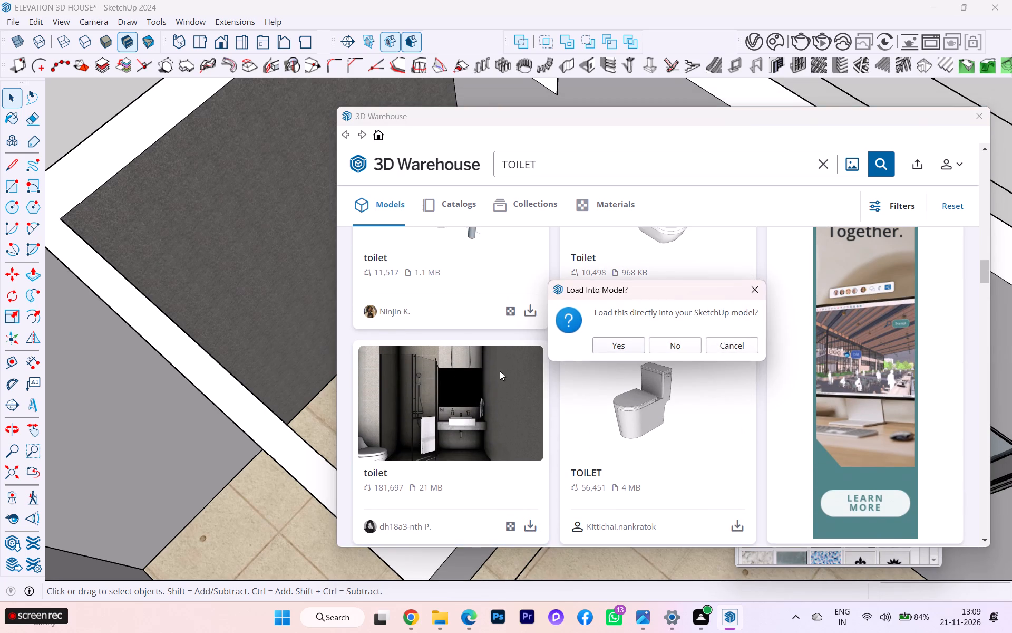
pyautogui.click(608, 347)
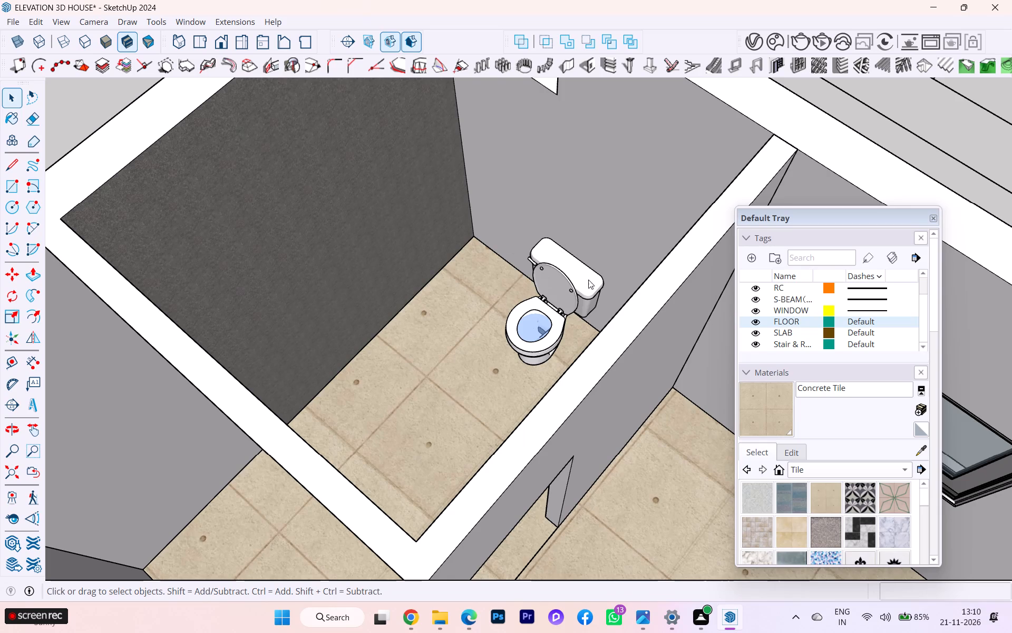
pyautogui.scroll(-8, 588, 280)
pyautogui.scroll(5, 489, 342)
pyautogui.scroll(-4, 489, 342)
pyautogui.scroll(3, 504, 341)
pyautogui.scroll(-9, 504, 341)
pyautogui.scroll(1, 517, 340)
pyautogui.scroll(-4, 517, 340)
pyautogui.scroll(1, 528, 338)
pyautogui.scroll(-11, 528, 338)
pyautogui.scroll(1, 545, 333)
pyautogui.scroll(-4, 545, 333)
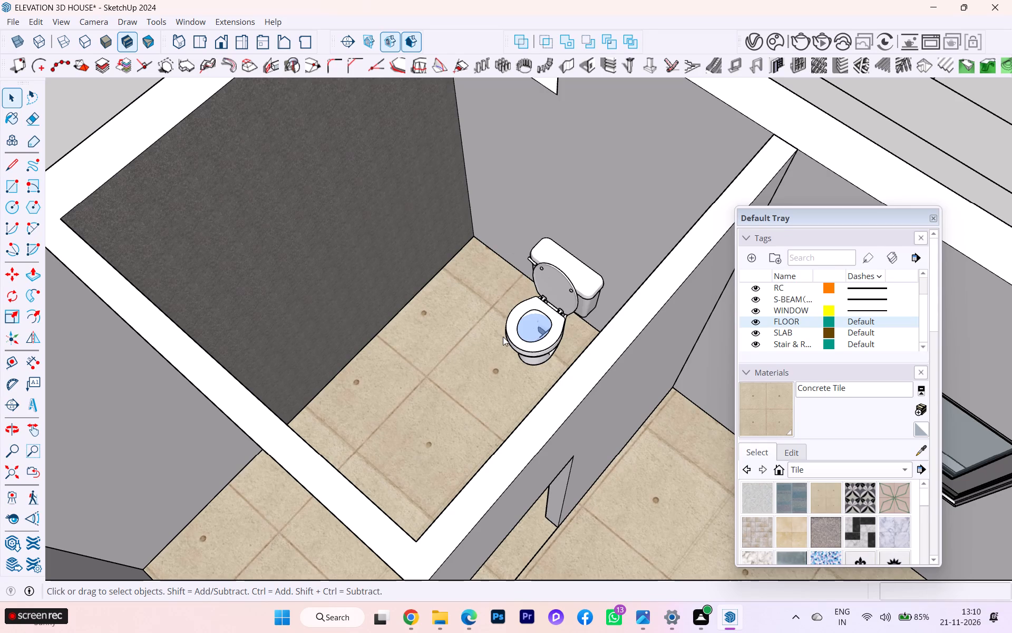
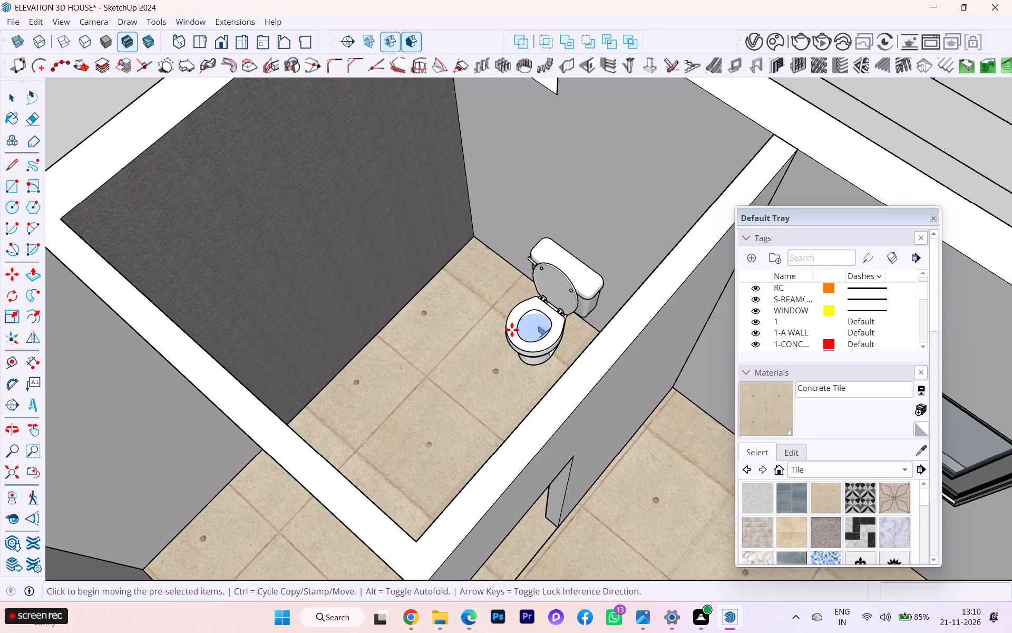
# Move the imported apartment model about 87' away from the house to the open ground beside the plans and deselect it.
pyautogui.scroll(-4, 512, 330)
pyautogui.scroll(2, 513, 328)
pyautogui.scroll(-7, 513, 328)
pyautogui.scroll(1, 517, 327)
pyautogui.scroll(-2, 518, 327)
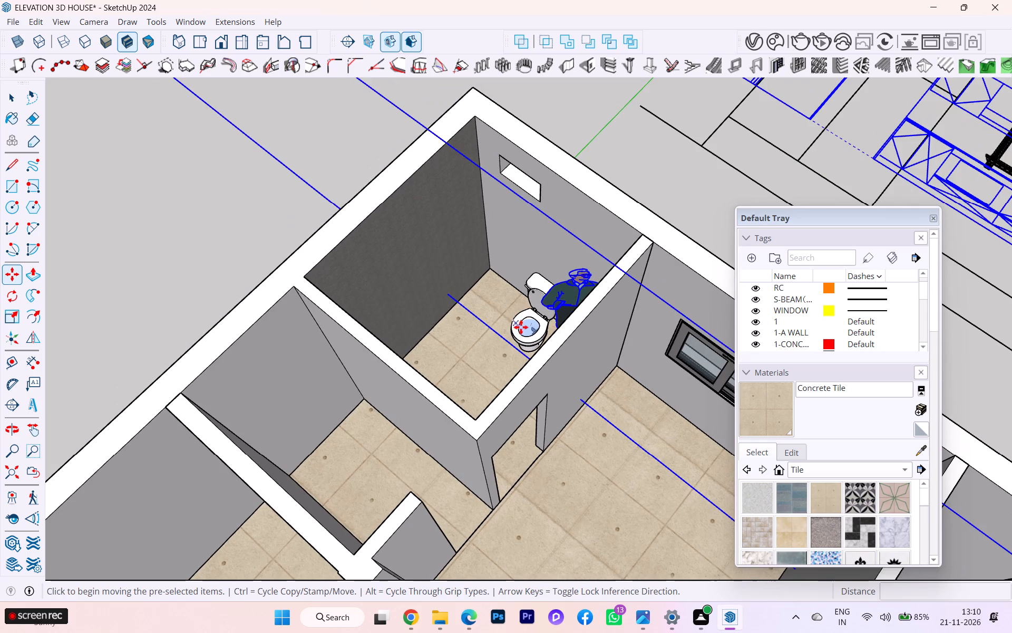
pyautogui.scroll(-2, 575, 289)
pyautogui.scroll(2, 575, 289)
pyautogui.scroll(-12, 575, 289)
pyautogui.scroll(3, 582, 284)
pyautogui.scroll(-1, 582, 284)
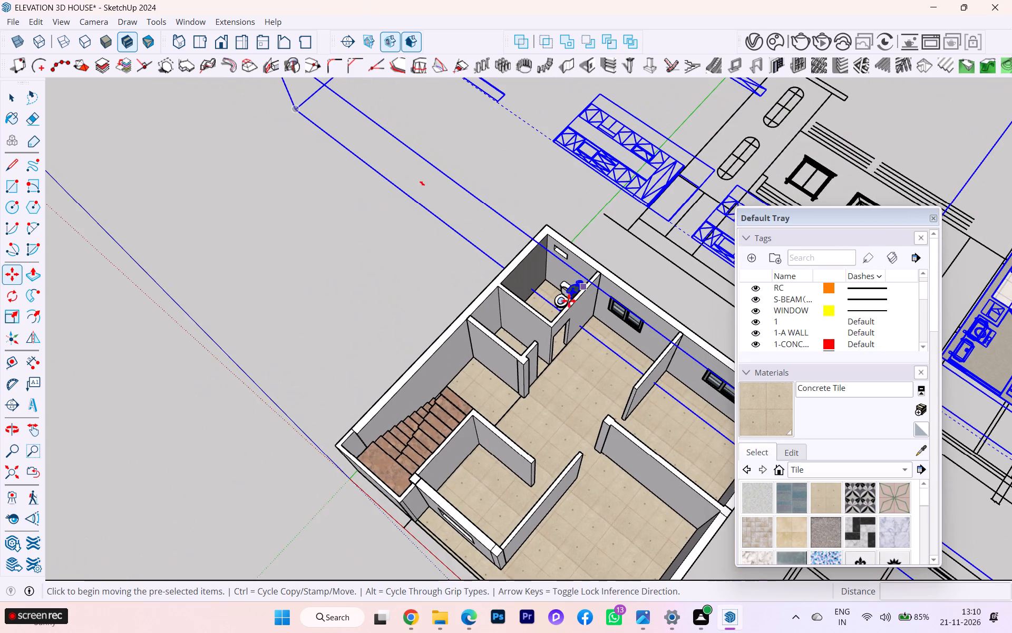
pyautogui.scroll(-1, 590, 220)
pyautogui.scroll(1, 590, 220)
pyautogui.scroll(-1, 559, 208)
pyautogui.scroll(1, 543, 207)
pyautogui.scroll(-7, 541, 207)
pyautogui.scroll(1, 521, 207)
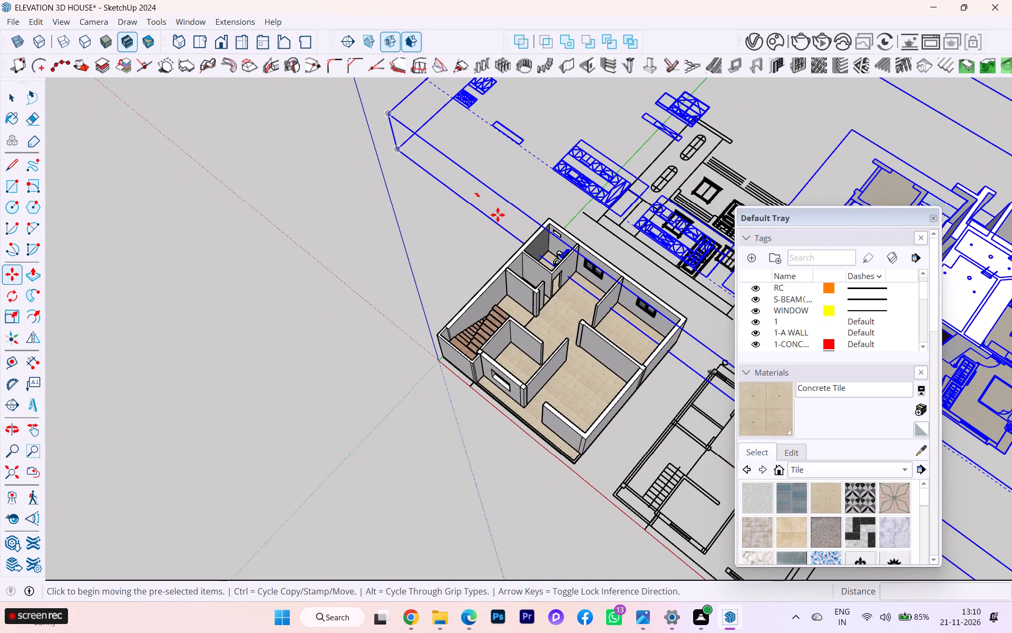
pyautogui.click(498, 210)
pyautogui.scroll(-2, 202, 101)
pyautogui.scroll(1, 257, 99)
pyautogui.scroll(-5, 274, 99)
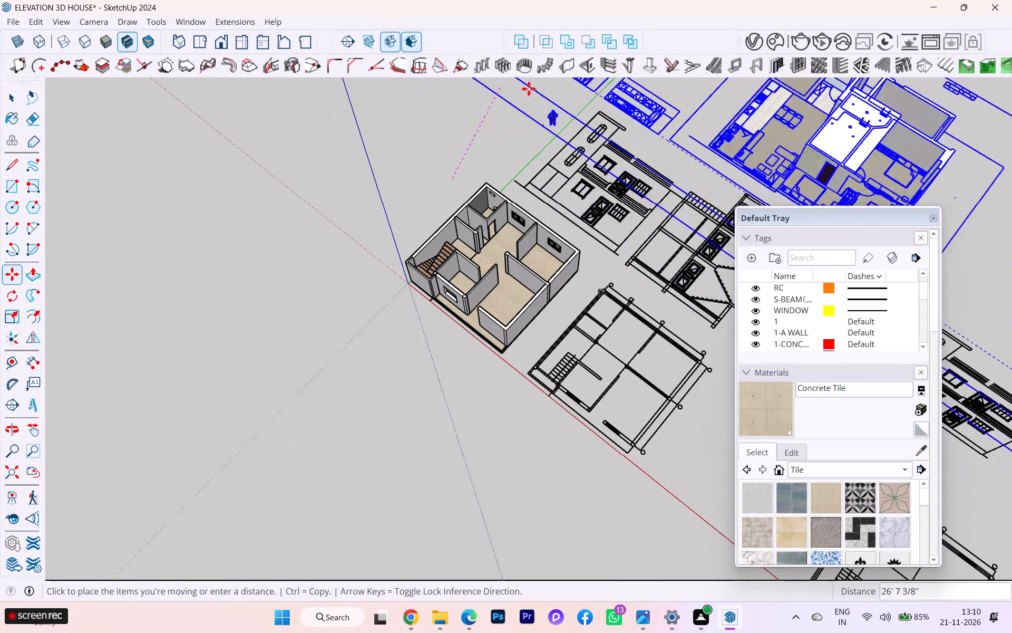
pyautogui.scroll(-2, 529, 89)
pyautogui.scroll(-1, 315, 124)
pyautogui.scroll(1, 315, 125)
pyautogui.scroll(-1, 314, 125)
pyautogui.moveTo(324, 127); pyautogui.dragTo(714, 116, button='middle')
pyautogui.scroll(-2, 784, 108)
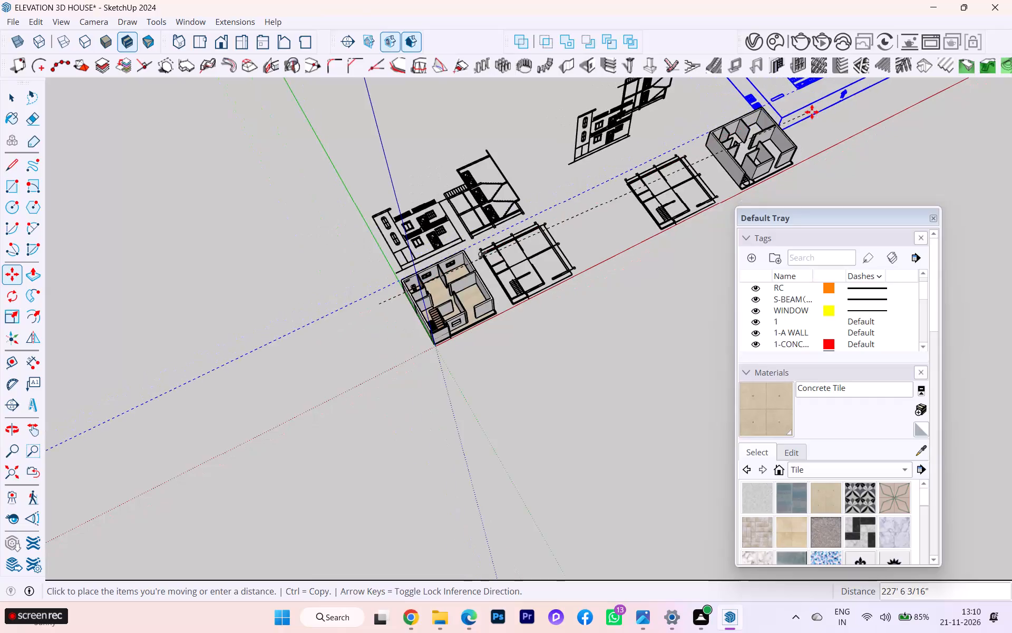
pyautogui.scroll(-1, 814, 112)
pyautogui.scroll(1, 814, 112)
pyautogui.scroll(-1, 814, 112)
pyautogui.scroll(3, 300, 262)
pyautogui.scroll(3, 223, 290)
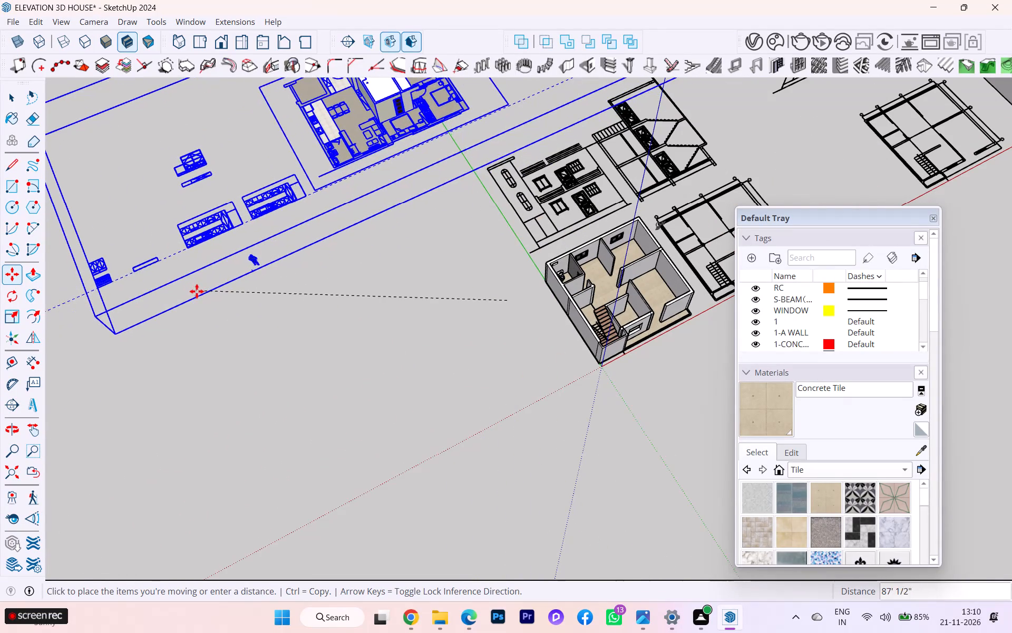
pyautogui.click(201, 287)
pyautogui.click(12, 92)
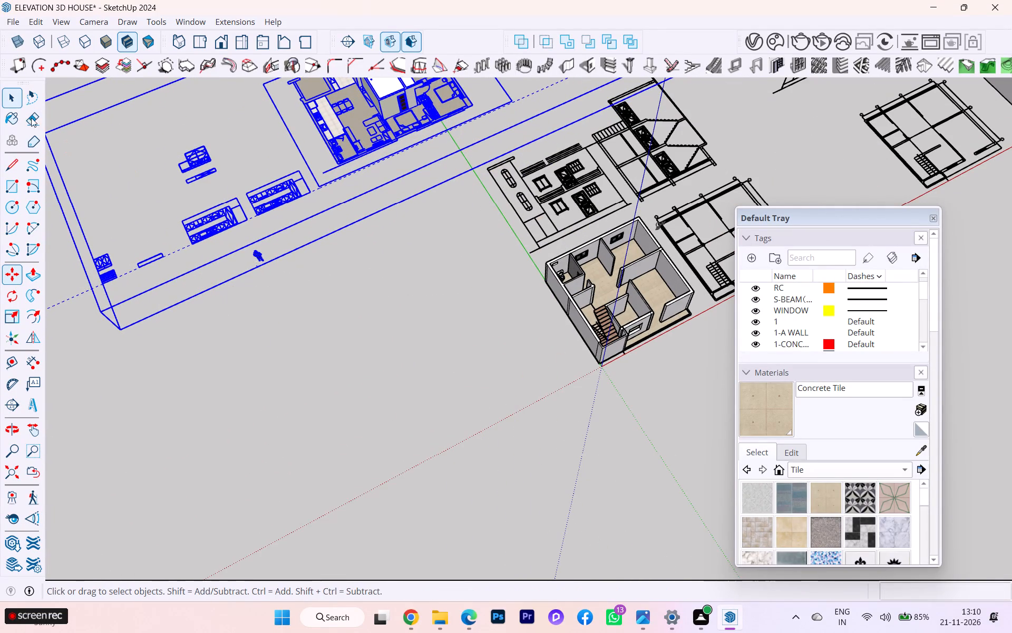
pyautogui.click(298, 390)
# Examine the imported apartment model's layout and its enclosed bathroom block from several angles.
pyautogui.scroll(10, 240, 223)
pyautogui.scroll(5, 161, 216)
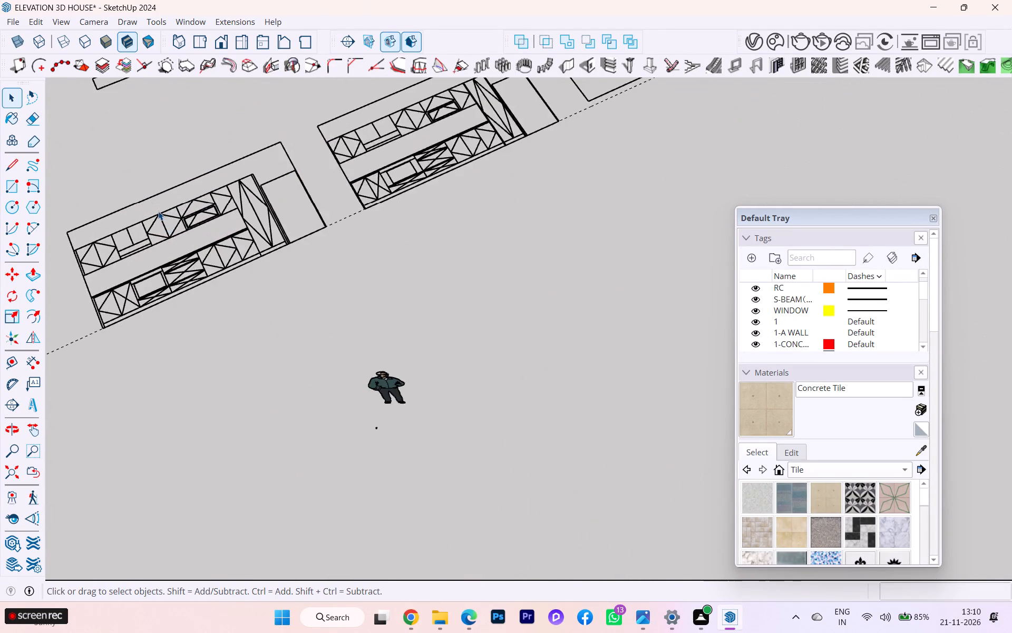
pyautogui.scroll(2, 158, 211)
pyautogui.scroll(-1, 161, 219)
pyautogui.scroll(5, 161, 219)
pyautogui.scroll(-10, 160, 235)
pyautogui.scroll(1, 377, 339)
pyautogui.scroll(-9, 377, 340)
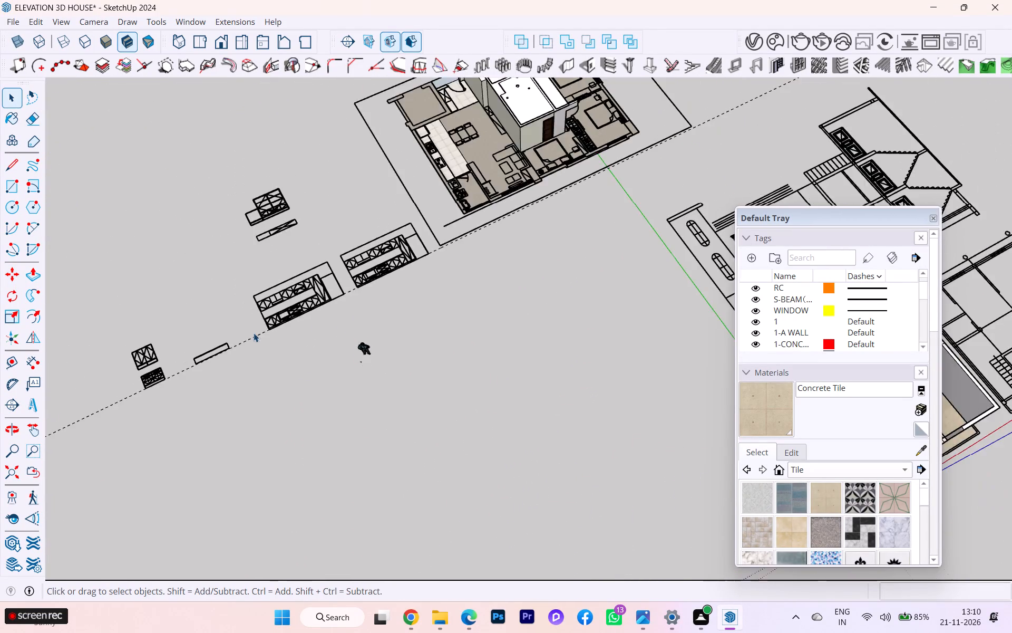
pyautogui.scroll(6, 205, 367)
pyautogui.scroll(-8, 109, 424)
pyautogui.scroll(1, 40, 460)
pyautogui.scroll(-1, 43, 459)
pyautogui.scroll(5, 529, 274)
pyautogui.scroll(-4, 281, 310)
pyautogui.scroll(2, 248, 321)
pyautogui.scroll(-2, 247, 321)
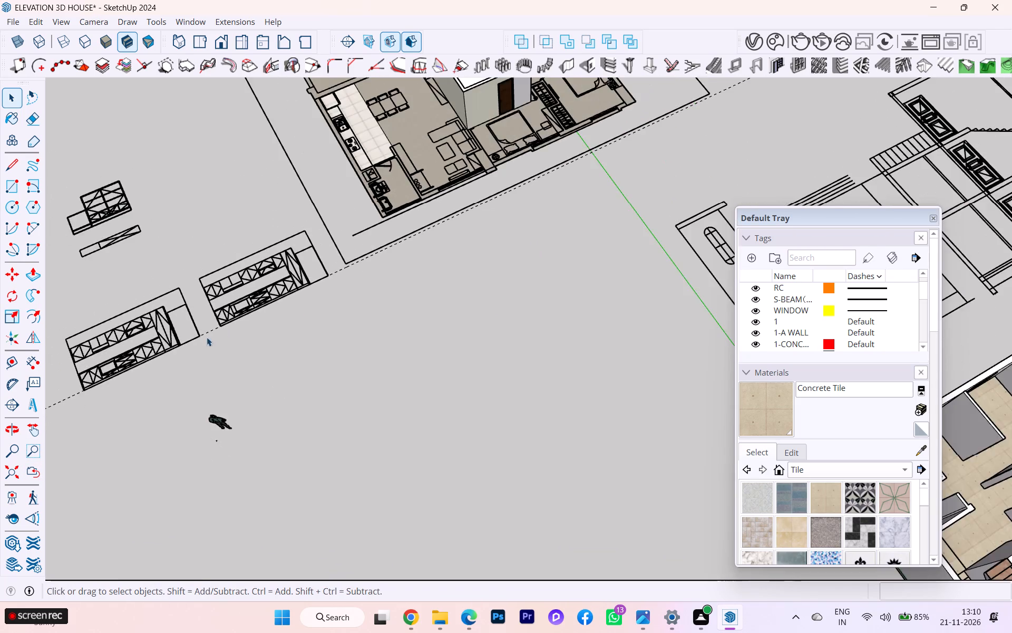
pyautogui.scroll(-7, 284, 263)
pyautogui.scroll(10, 465, 120)
pyautogui.scroll(2, 410, 117)
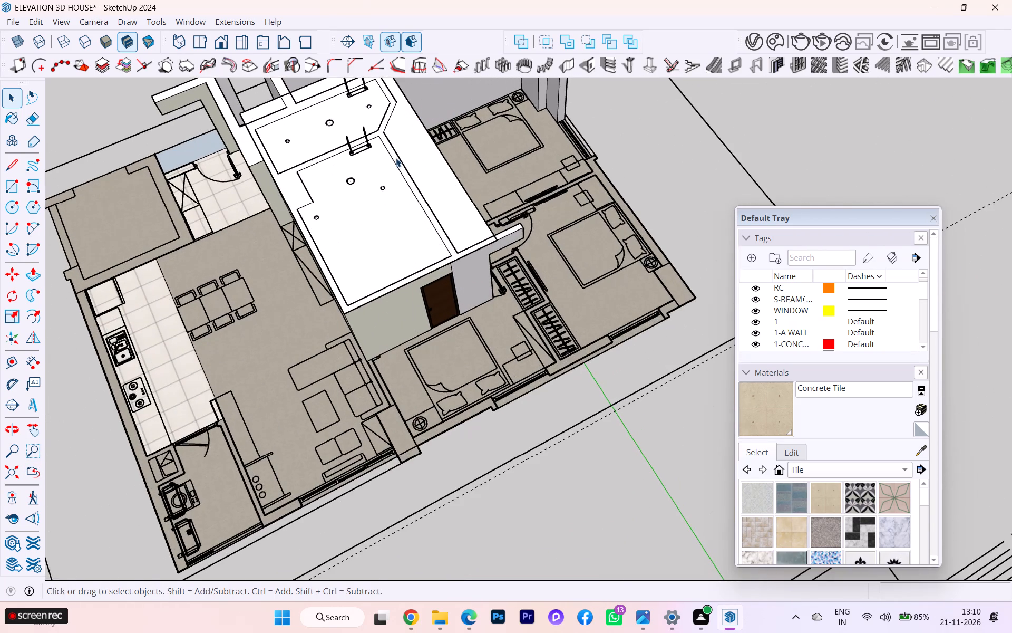
pyautogui.moveTo(393, 168); pyautogui.dragTo(382, 78, button='middle')
pyautogui.scroll(3, 332, 305)
pyautogui.moveTo(402, 322); pyautogui.dragTo(375, 265, button='middle')
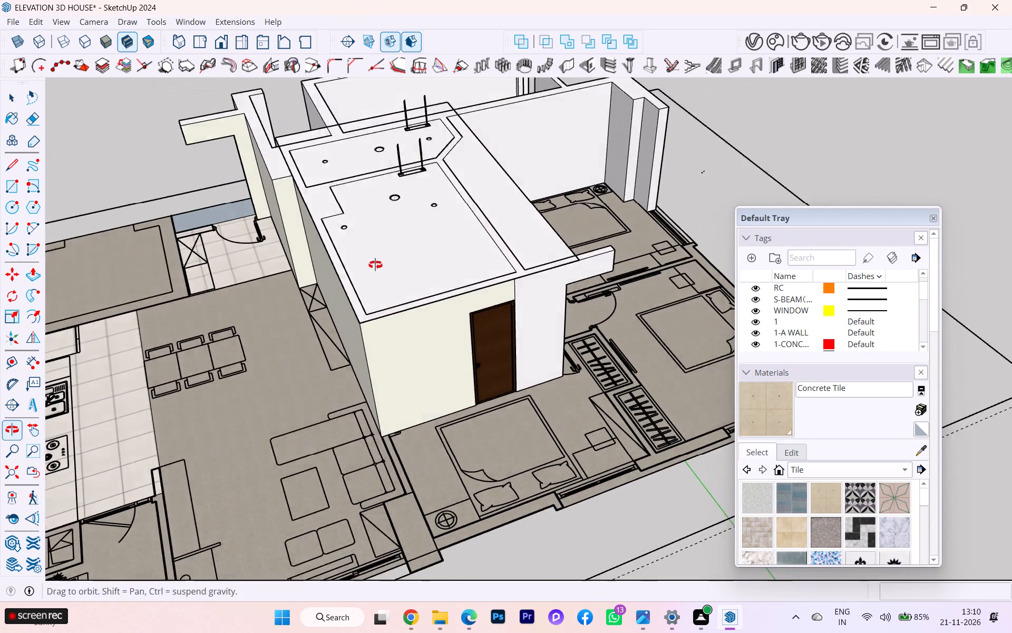
pyautogui.moveTo(375, 265); pyautogui.dragTo(324, 220, button='middle')
pyautogui.scroll(-3, 391, 259)
pyautogui.scroll(-2, 419, 296)
pyautogui.moveTo(377, 312); pyautogui.dragTo(357, 410, button='middle')
pyautogui.scroll(5, 322, 287)
pyautogui.scroll(2, 246, 270)
pyautogui.scroll(-4, 261, 269)
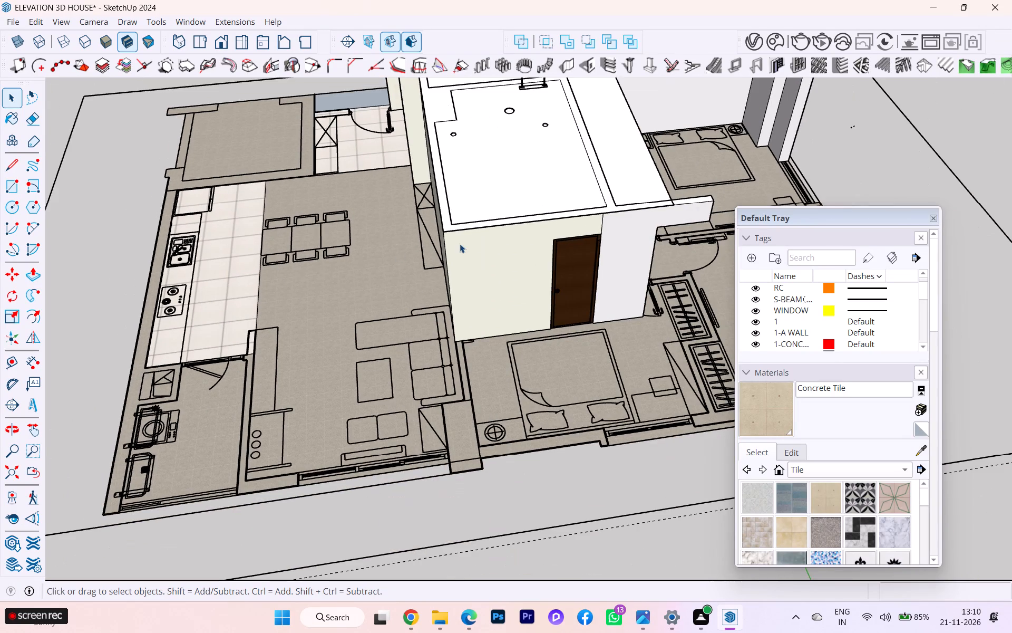
pyautogui.moveTo(460, 244); pyautogui.dragTo(459, 311, button='middle')
pyautogui.scroll(-11, 464, 290)
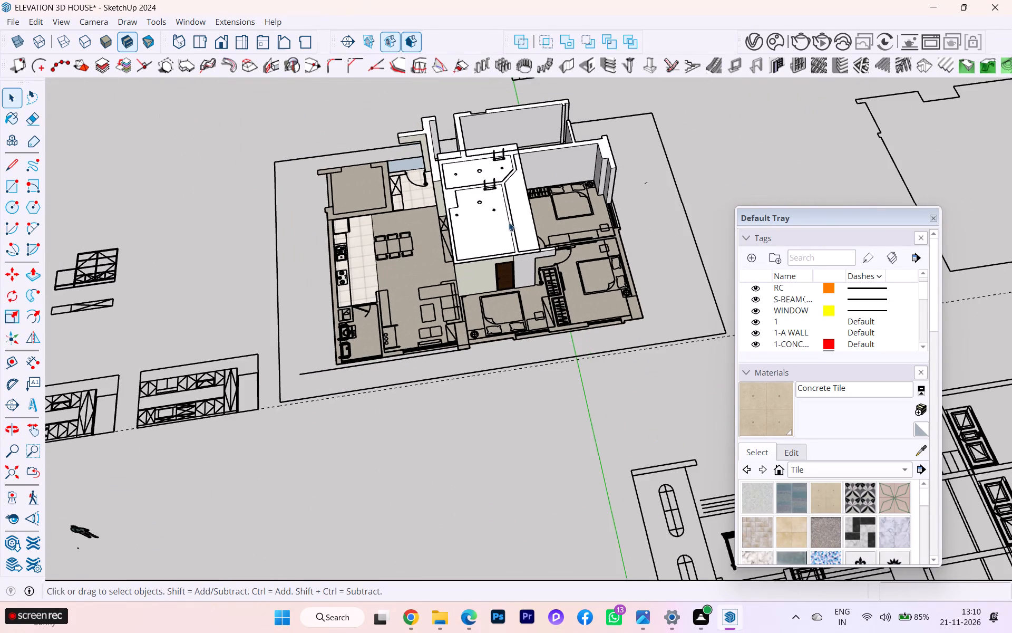
# Open the imported apartment model for editing and delete the white ceiling group covering its bathrooms.
pyautogui.scroll(1, 509, 220)
pyautogui.click(509, 220)
pyautogui.doubleClick(509, 220)
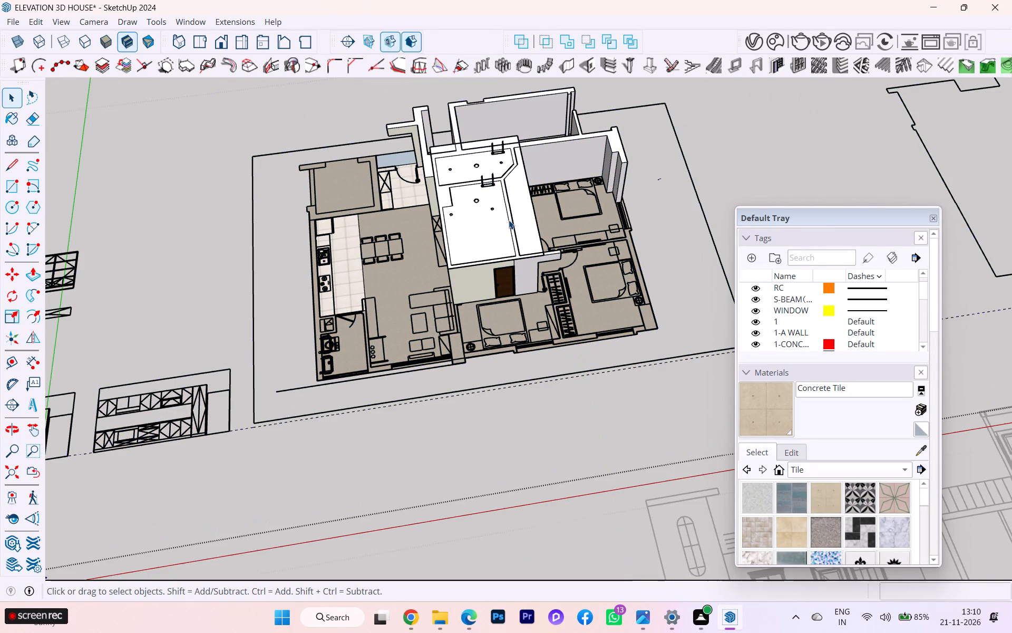
pyautogui.click(503, 224)
pyautogui.rightClick(503, 224)
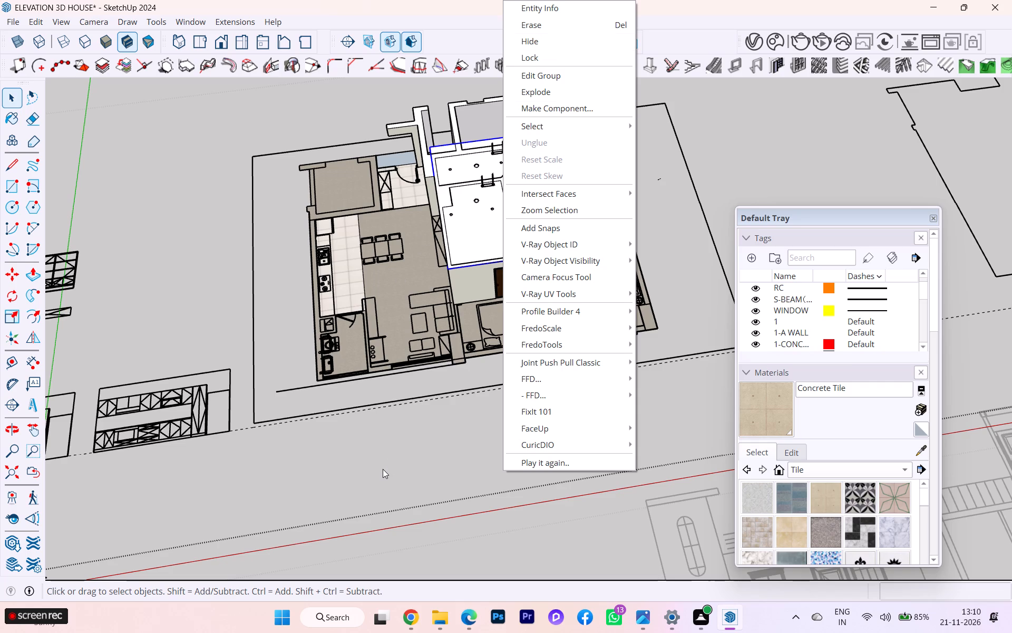
pyautogui.press('Delete')
pyautogui.click(394, 439)
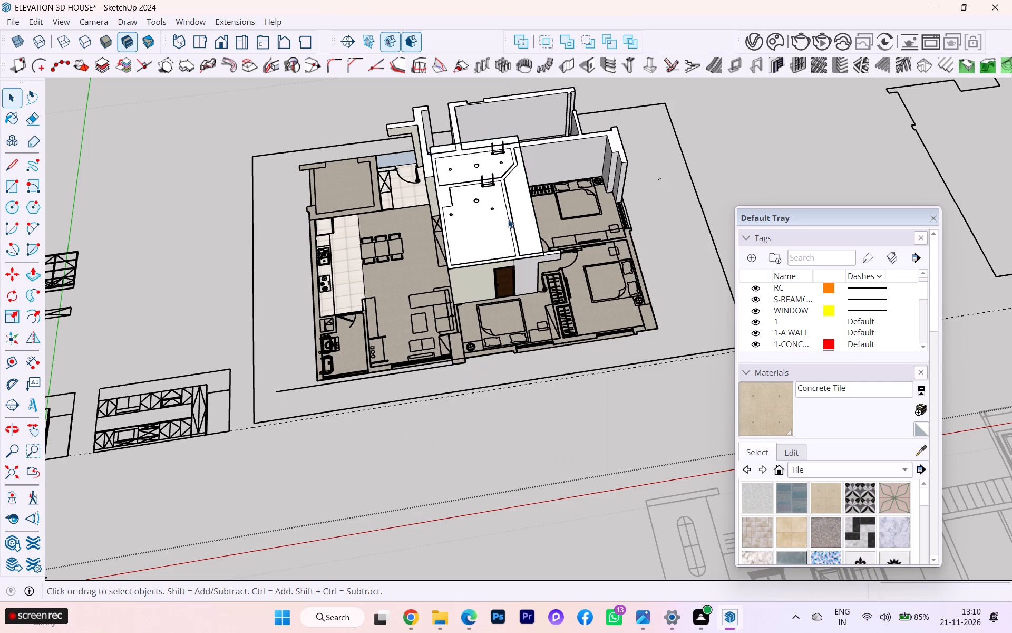
pyautogui.click(508, 218)
pyautogui.press('Delete')
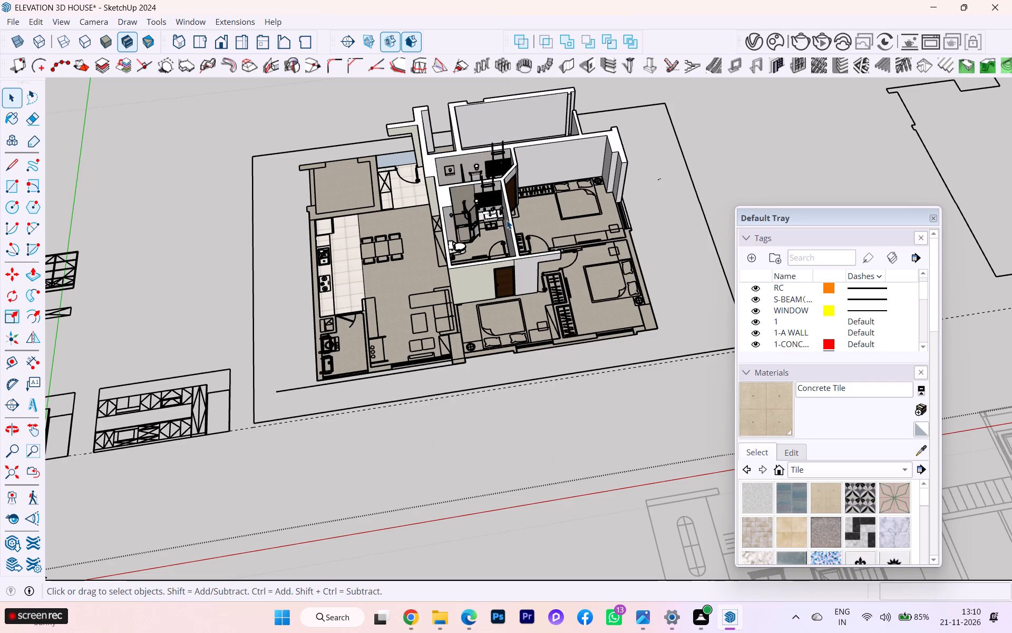
# Move the washbasin vanity with its mirror about 90' 2" from the imported bathroom into the house's bathroom beside the toilet and deselect it.
pyautogui.scroll(2, 561, 193)
pyautogui.scroll(-1, 561, 193)
pyautogui.scroll(5, 561, 193)
pyautogui.scroll(4, 504, 234)
pyautogui.scroll(-2, 455, 244)
pyautogui.moveTo(434, 262); pyautogui.dragTo(424, 279, button='middle')
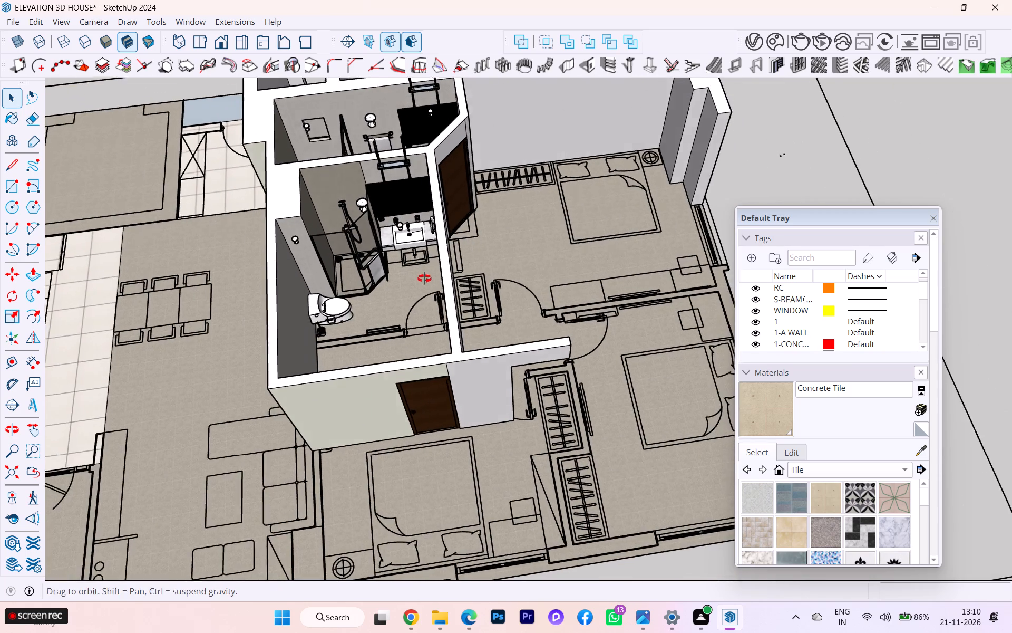
pyautogui.moveTo(424, 279); pyautogui.dragTo(421, 286, button='middle')
pyautogui.scroll(9, 423, 273)
pyautogui.click(391, 203)
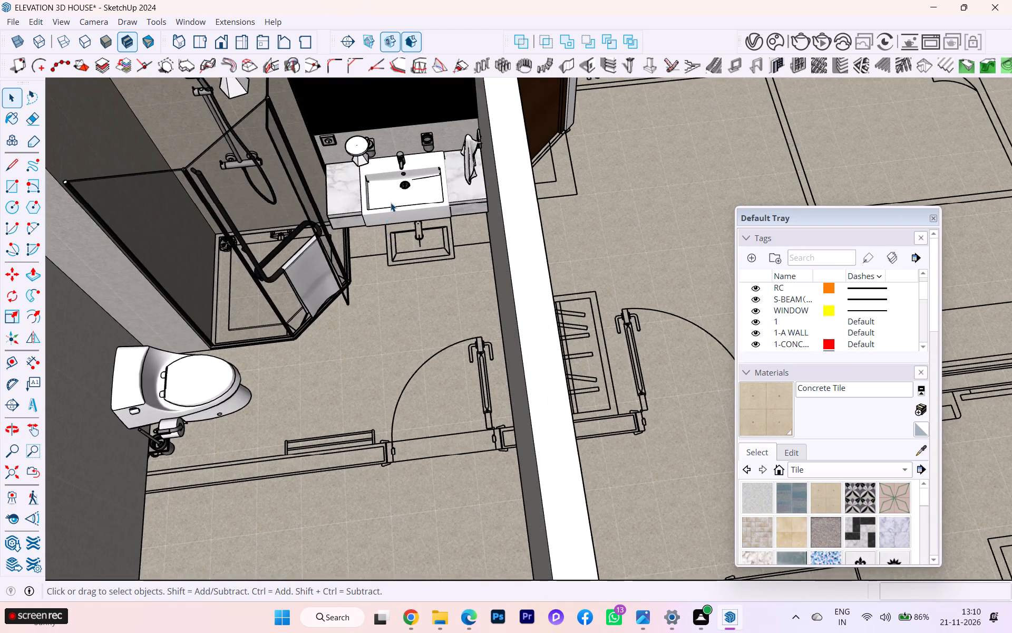
pyautogui.scroll(-3, 373, 231)
pyautogui.moveTo(374, 242); pyautogui.dragTo(485, 178, button='middle')
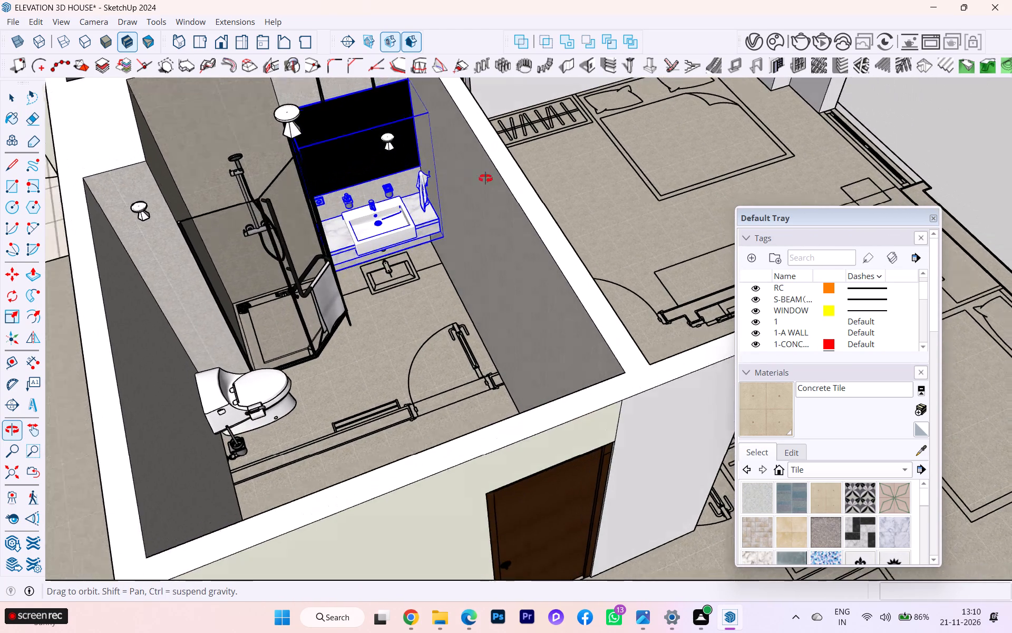
pyautogui.moveTo(485, 178); pyautogui.dragTo(489, 179, button='middle')
pyautogui.scroll(4, 328, 365)
pyautogui.scroll(-5, 323, 376)
pyautogui.moveTo(356, 367); pyautogui.dragTo(436, 366, button='middle')
pyautogui.scroll(5, 434, 336)
pyautogui.scroll(-1, 375, 275)
pyautogui.scroll(2, 371, 276)
pyautogui.scroll(-3, 363, 279)
pyautogui.scroll(-5, 299, 292)
pyautogui.scroll(1, 299, 293)
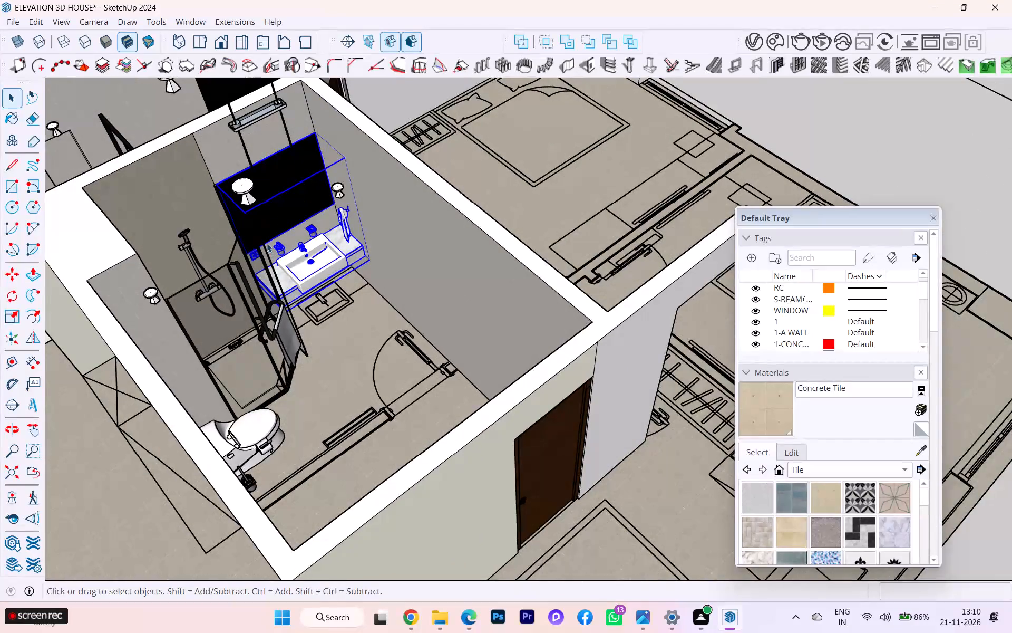
pyautogui.scroll(2, 266, 240)
pyautogui.scroll(-3, 262, 243)
pyautogui.scroll(2, 279, 281)
pyautogui.scroll(-2, 279, 281)
pyautogui.scroll(6, 279, 281)
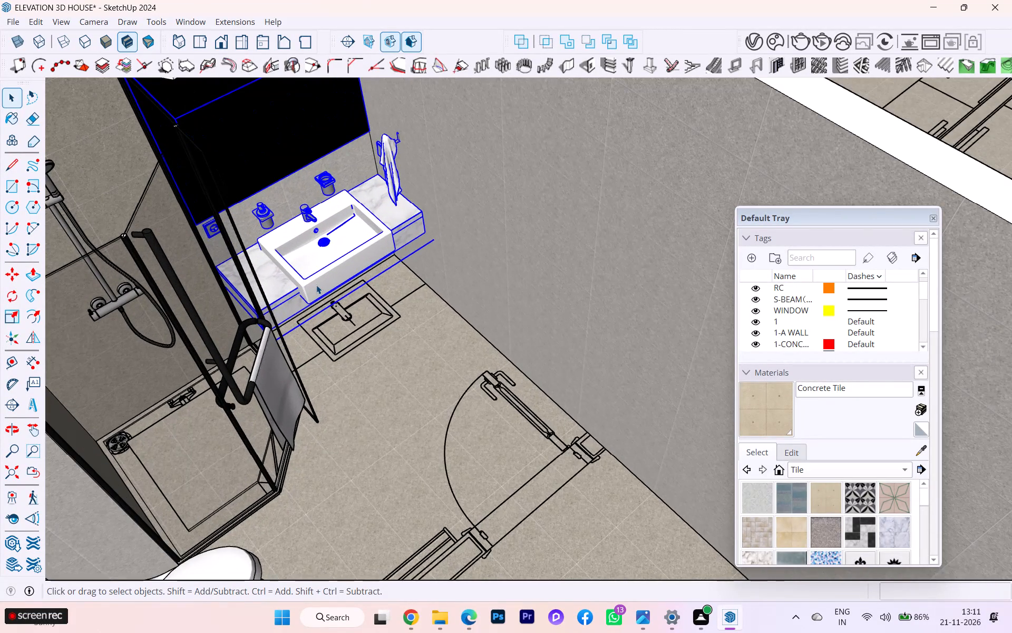
pyautogui.press('m')
pyautogui.press('Return')
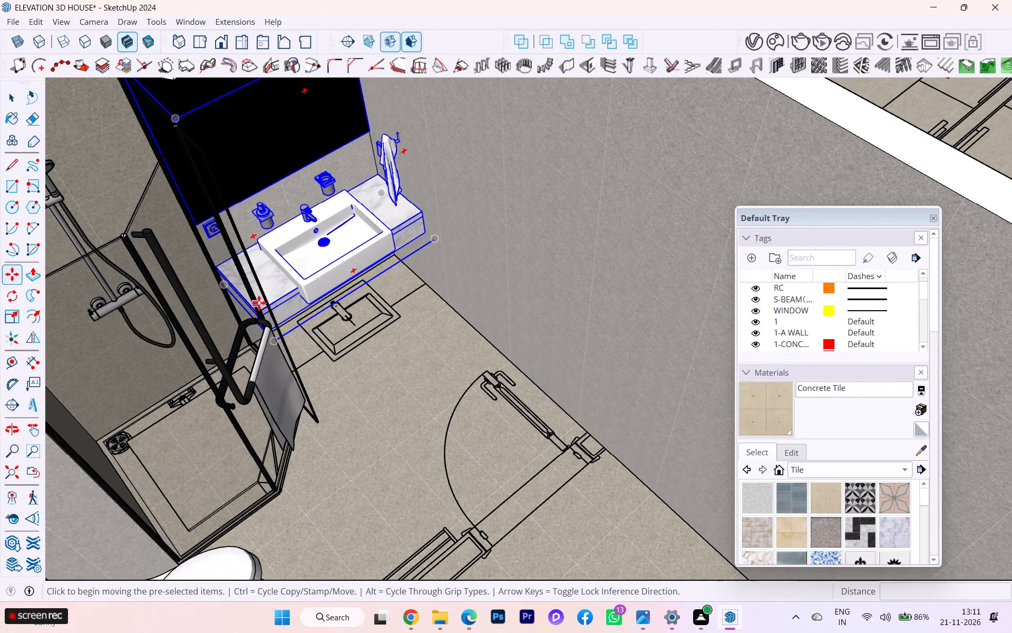
pyautogui.click(259, 303)
pyautogui.scroll(-3, 410, 316)
pyautogui.scroll(-7, 308, 309)
pyautogui.scroll(2, 285, 308)
pyautogui.scroll(-2, 285, 308)
pyautogui.scroll(1, 284, 309)
pyautogui.scroll(-2, 303, 318)
pyautogui.scroll(1, 303, 318)
pyautogui.scroll(-2, 303, 318)
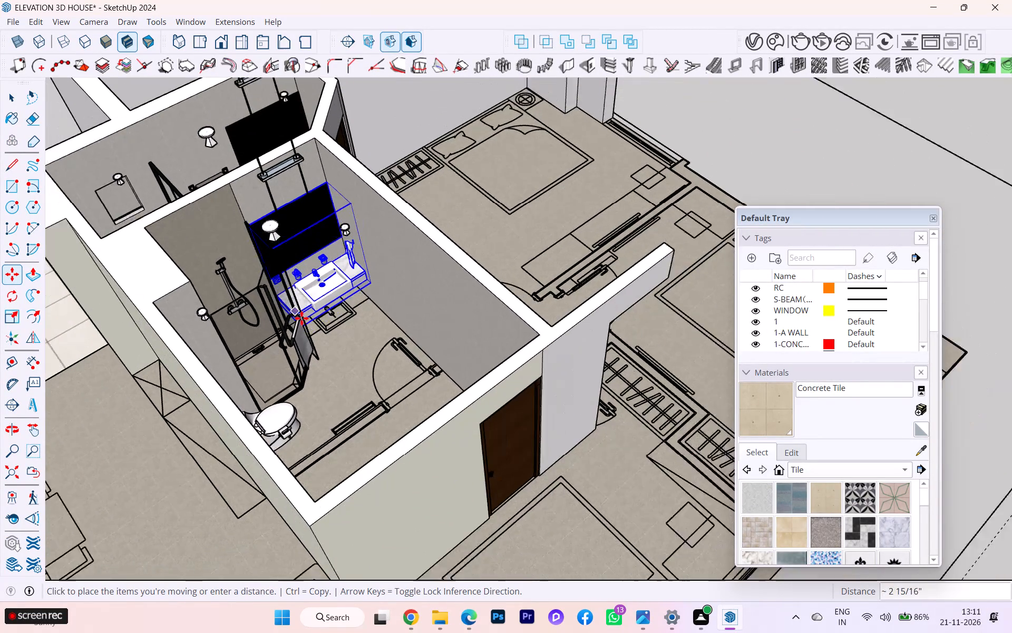
pyautogui.scroll(-8, 301, 318)
pyautogui.scroll(-1, 430, 354)
pyautogui.scroll(1, 430, 354)
pyautogui.scroll(-2, 430, 354)
pyautogui.scroll(-1, 279, 293)
pyautogui.scroll(1, 278, 293)
pyautogui.scroll(-4, 277, 292)
pyautogui.scroll(1, 267, 277)
pyautogui.scroll(-5, 267, 277)
pyautogui.scroll(-8, 417, 334)
pyautogui.scroll(-3, 313, 279)
pyautogui.scroll(1, 551, 464)
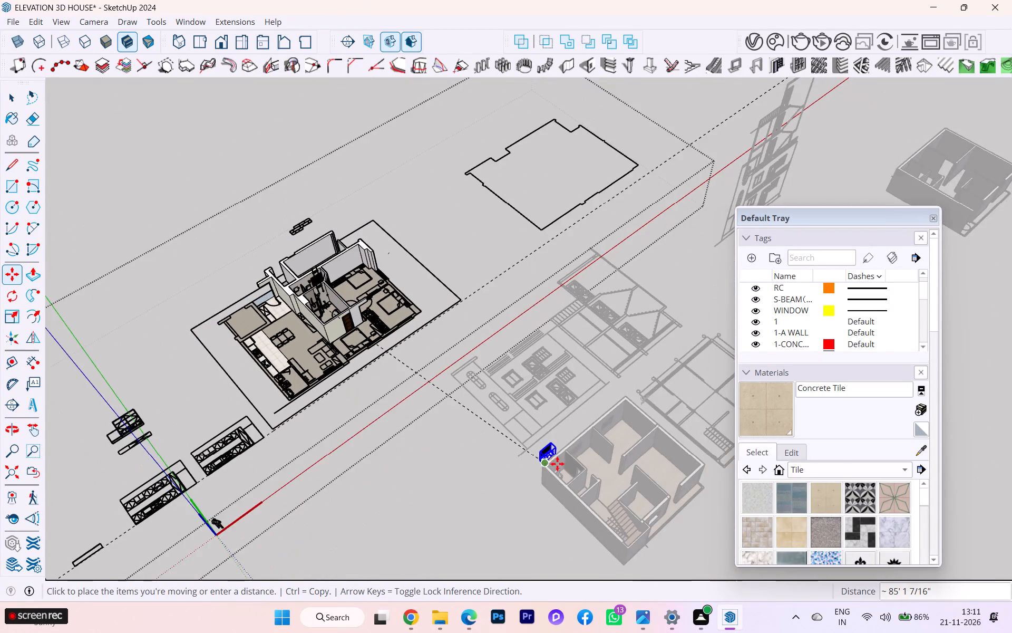
pyautogui.scroll(3, 557, 464)
pyautogui.scroll(12, 600, 473)
pyautogui.scroll(-1, 521, 498)
pyautogui.scroll(7, 521, 498)
pyautogui.scroll(-2, 504, 509)
pyautogui.scroll(2, 504, 509)
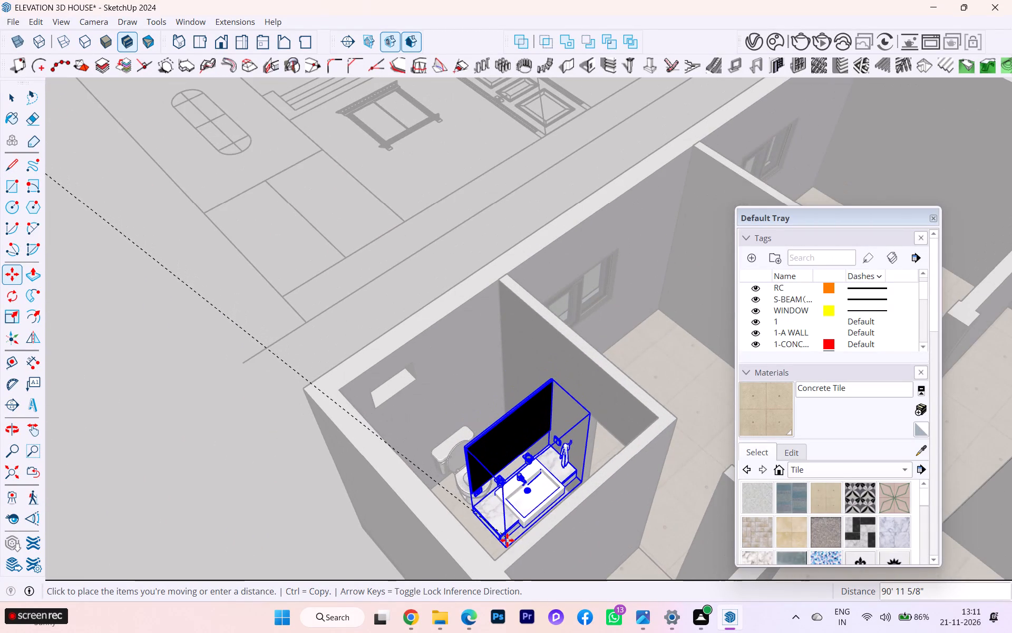
pyautogui.scroll(4, 502, 541)
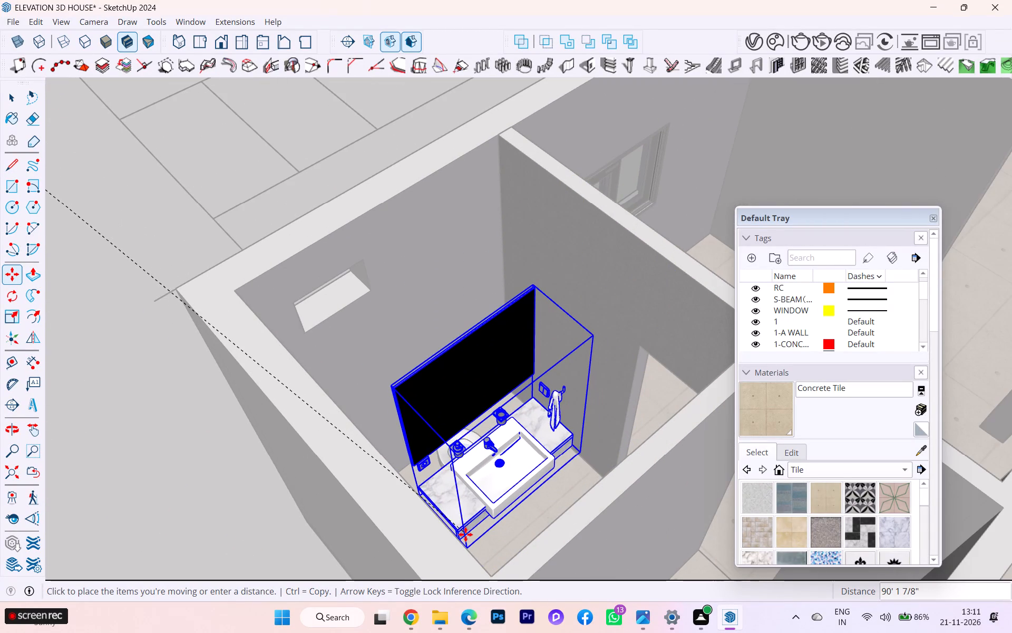
pyautogui.click(465, 534)
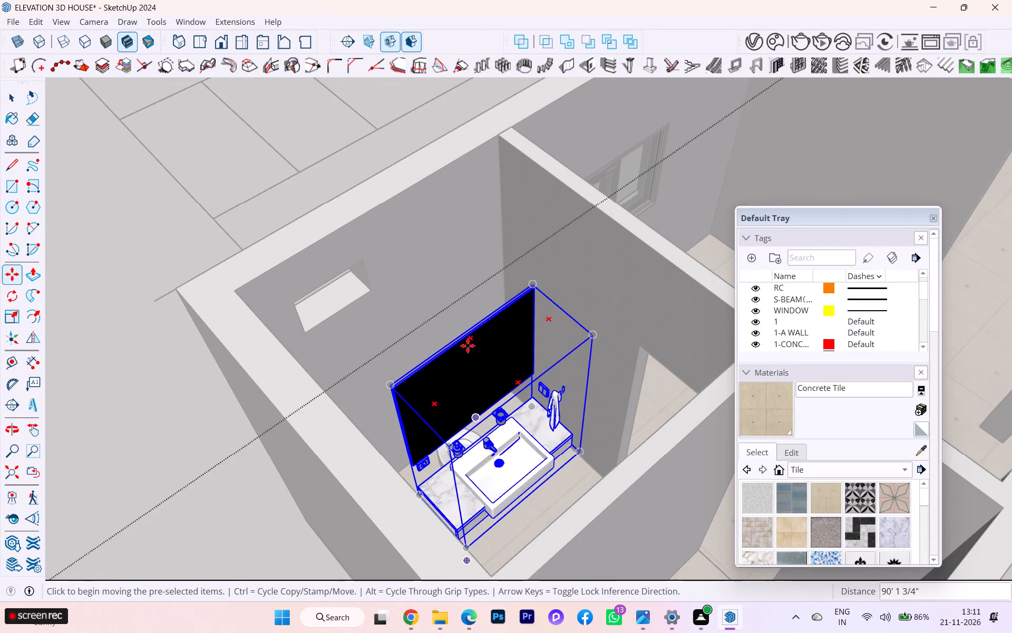
pyautogui.scroll(-3, 471, 387)
pyautogui.scroll(-18, 536, 484)
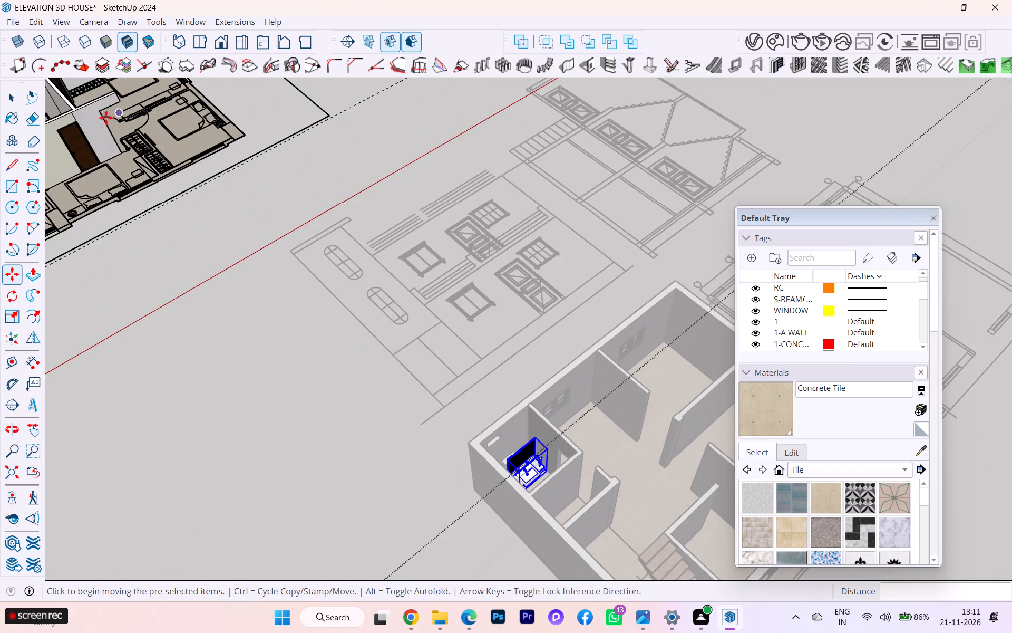
pyautogui.click(9, 95)
pyautogui.click(188, 197)
pyautogui.scroll(-10, 424, 291)
pyautogui.scroll(4, 309, 236)
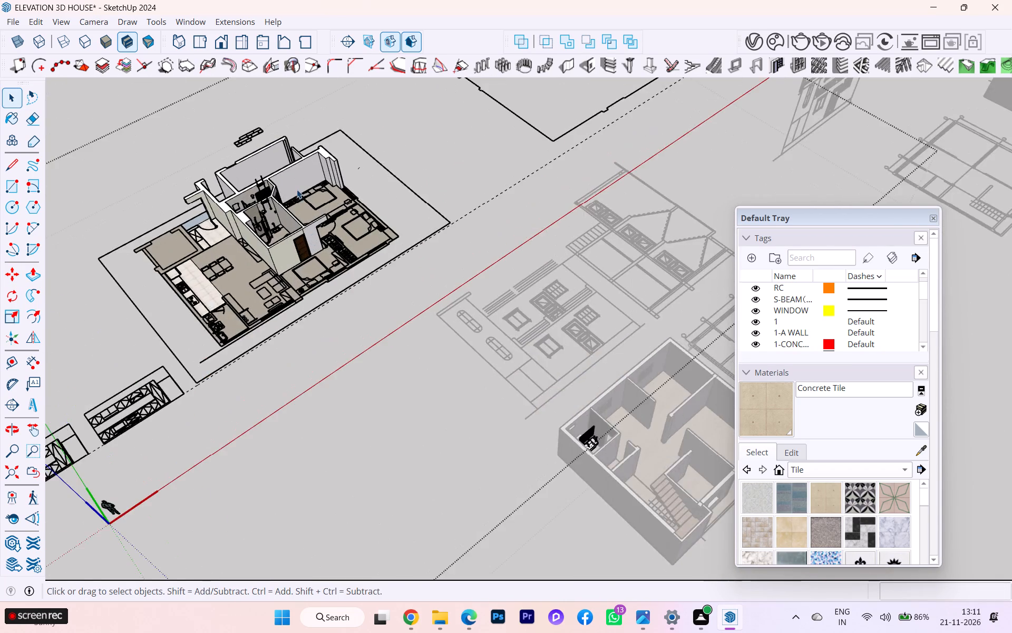
# Examine the fixtures and layout of the imported apartment's two bathrooms, including the shower, toilet and washbasin areas.
pyautogui.scroll(1, 297, 189)
pyautogui.scroll(-4, 297, 189)
pyautogui.scroll(10, 297, 189)
pyautogui.scroll(-1, 327, 187)
pyautogui.scroll(2, 327, 187)
pyautogui.scroll(-2, 338, 196)
pyautogui.scroll(3, 338, 196)
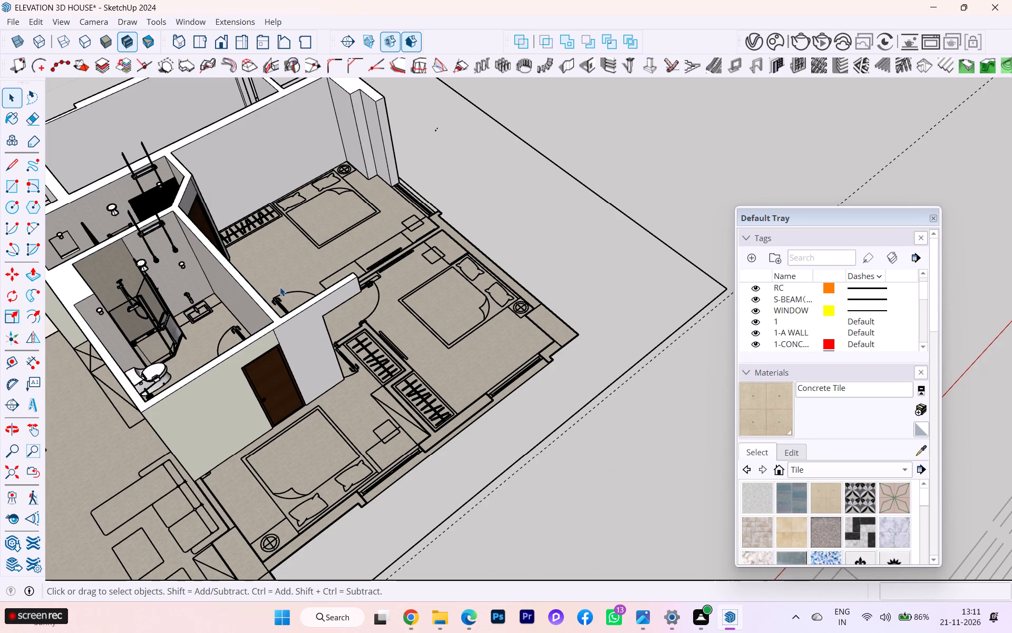
pyautogui.scroll(3, 135, 275)
pyautogui.scroll(5, 161, 427)
pyautogui.scroll(-6, 237, 395)
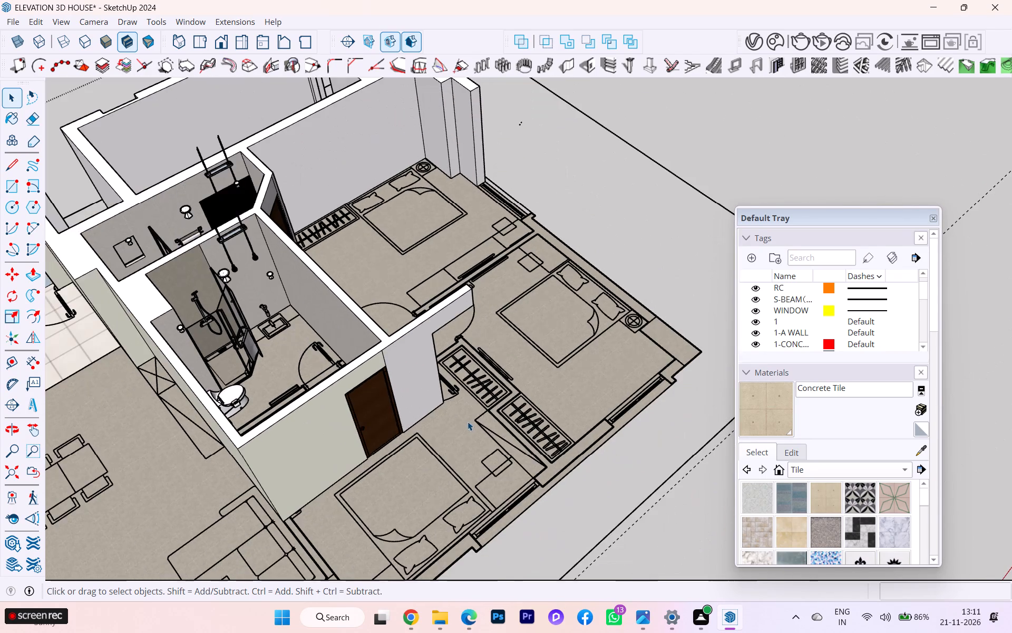
pyautogui.scroll(7, 209, 335)
pyautogui.scroll(-6, 261, 347)
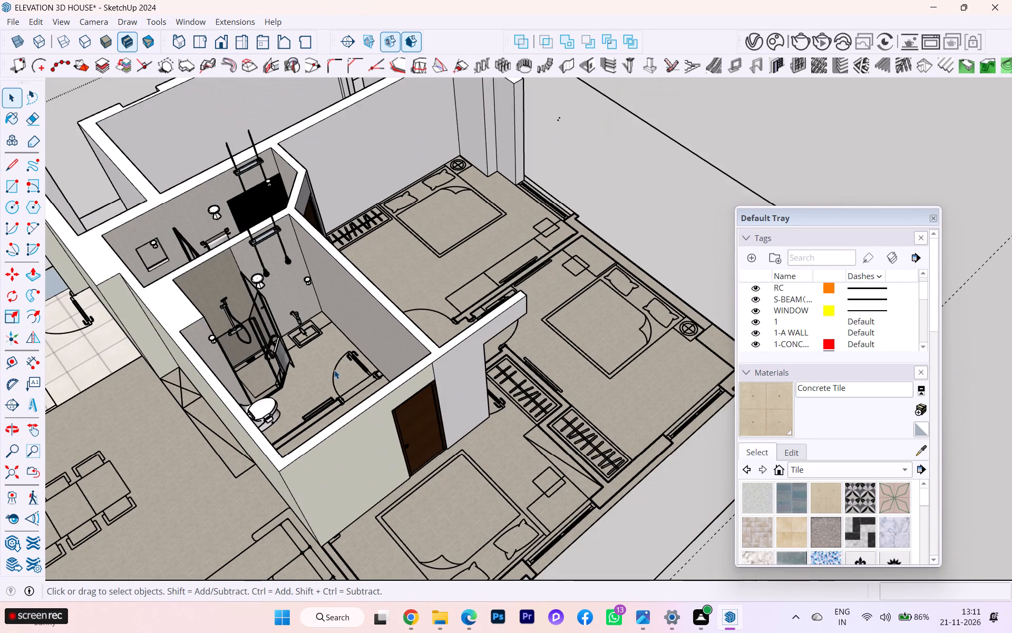
pyautogui.scroll(9, 259, 342)
pyautogui.scroll(-2, 259, 342)
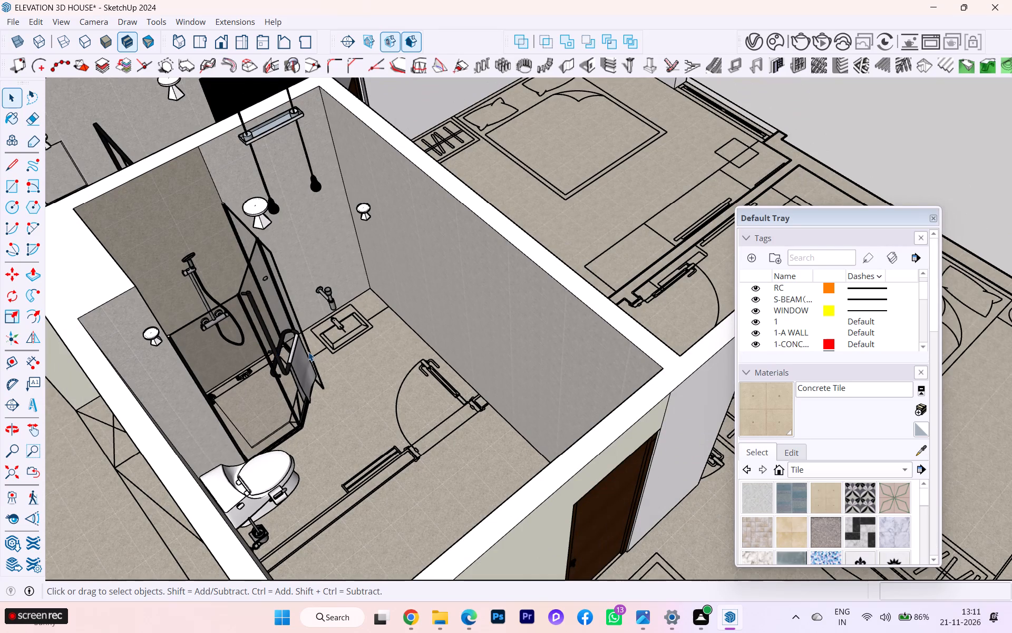
pyautogui.scroll(-6, 309, 353)
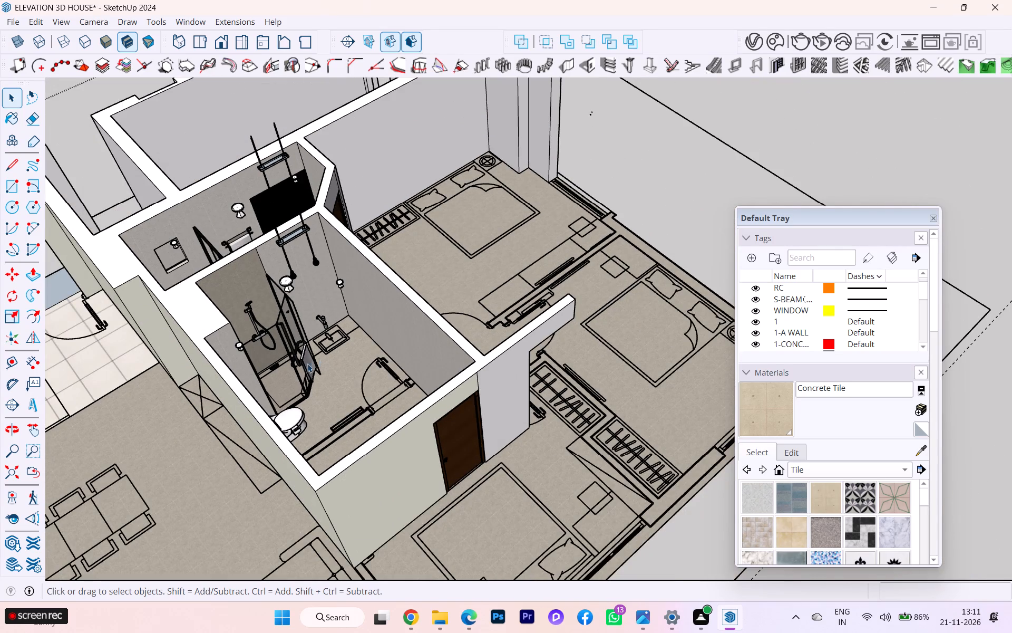
pyautogui.scroll(12, 302, 362)
pyautogui.scroll(-3, 260, 357)
pyautogui.scroll(1, 260, 357)
pyautogui.scroll(-1, 260, 357)
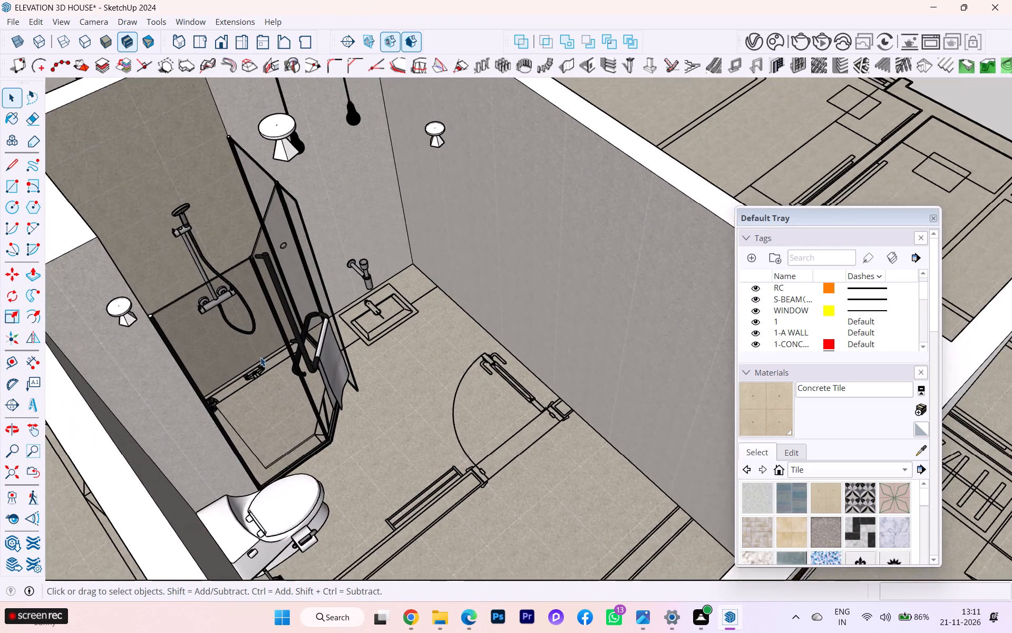
pyautogui.scroll(-4, 306, 358)
pyautogui.scroll(2, 342, 358)
pyautogui.scroll(-1, 362, 363)
pyautogui.scroll(1, 362, 363)
pyautogui.scroll(-4, 362, 363)
pyautogui.scroll(1, 362, 363)
pyautogui.scroll(-1, 362, 363)
pyautogui.scroll(-2, 283, 357)
pyautogui.scroll(1, 262, 356)
pyautogui.scroll(-2, 262, 356)
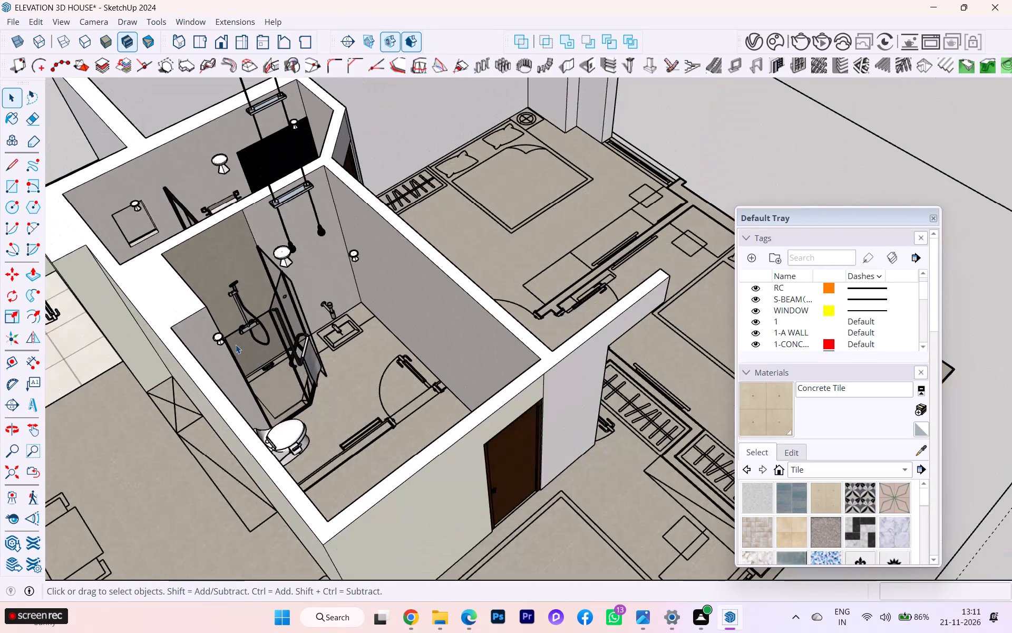
pyautogui.scroll(-4, 236, 344)
pyautogui.scroll(1, 236, 343)
pyautogui.scroll(-9, 238, 339)
pyautogui.scroll(6, 264, 369)
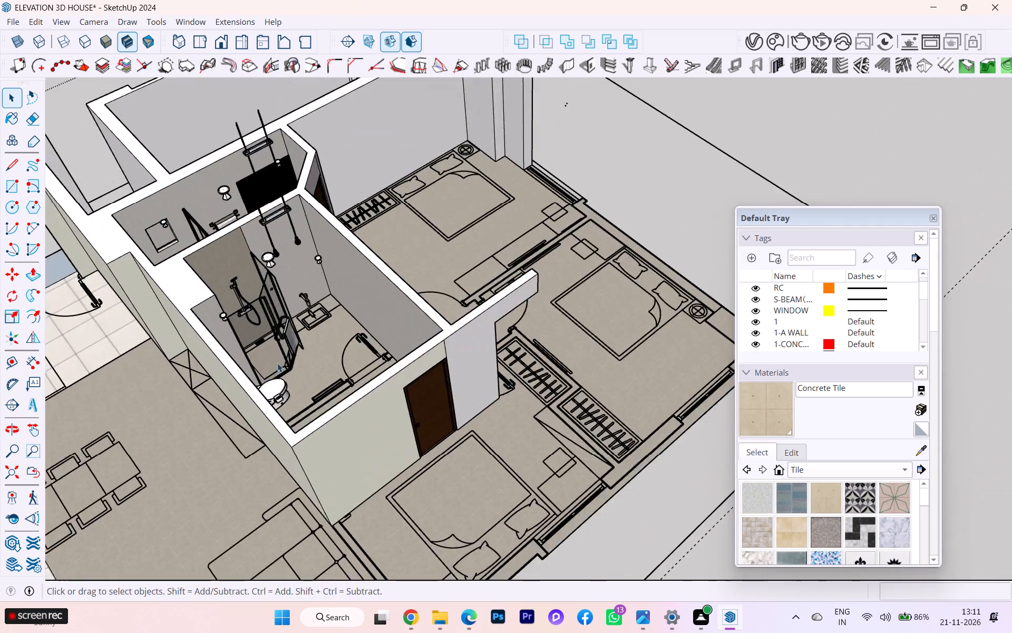
pyautogui.scroll(11, 277, 362)
pyautogui.scroll(-5, 287, 357)
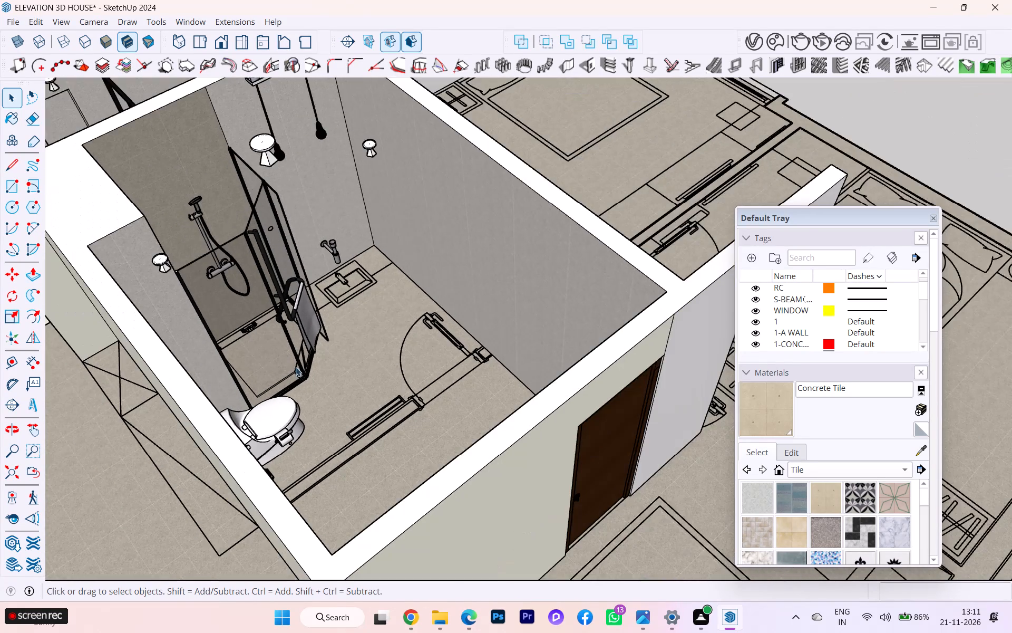
pyautogui.scroll(-9, 303, 369)
pyautogui.scroll(1, 296, 356)
pyautogui.scroll(-3, 296, 356)
pyautogui.scroll(-8, 221, 278)
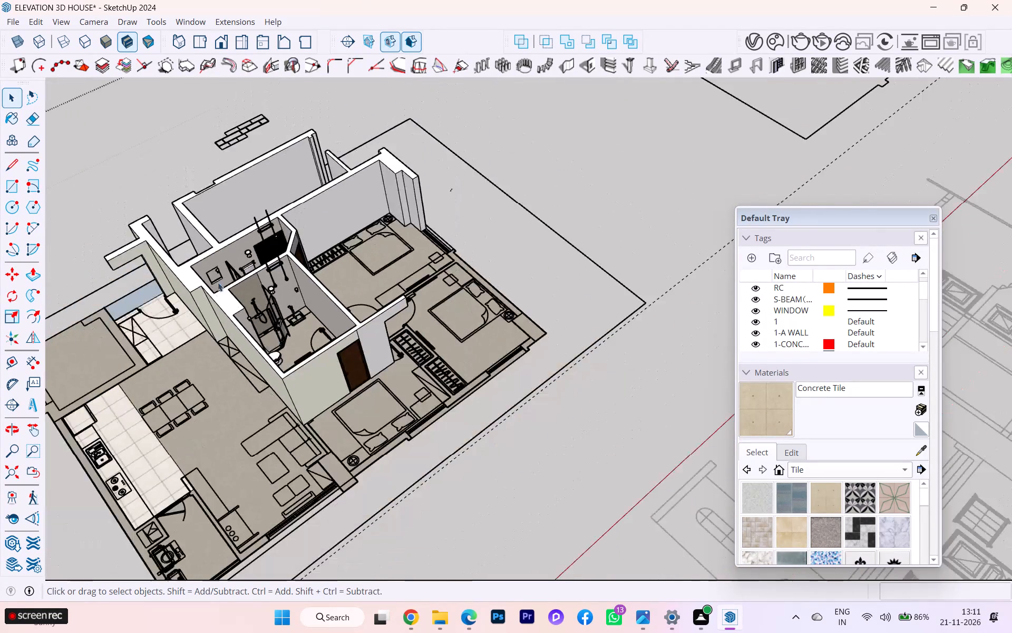
pyautogui.scroll(-1, 219, 306)
pyautogui.scroll(2, 220, 306)
pyautogui.scroll(-3, 220, 307)
pyautogui.scroll(-7, 204, 187)
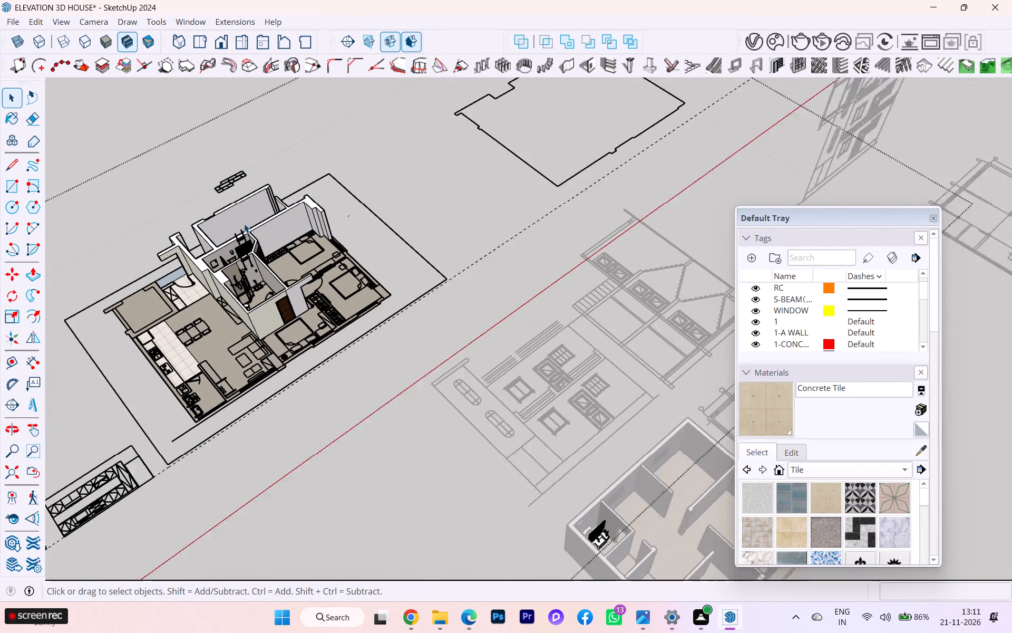
# Move the washbasin vanity with its mirror about 3' 5" within the house's bathroom, clear of the toilet.
pyautogui.click(338, 386)
pyautogui.scroll(-2, 291, 308)
pyautogui.click(385, 434)
pyautogui.scroll(1, 499, 467)
pyautogui.scroll(-2, 499, 467)
pyautogui.scroll(2, 499, 467)
pyautogui.click(432, 487)
pyautogui.click(452, 491)
pyautogui.scroll(1, 476, 448)
pyautogui.scroll(-1, 476, 456)
pyautogui.scroll(7, 476, 460)
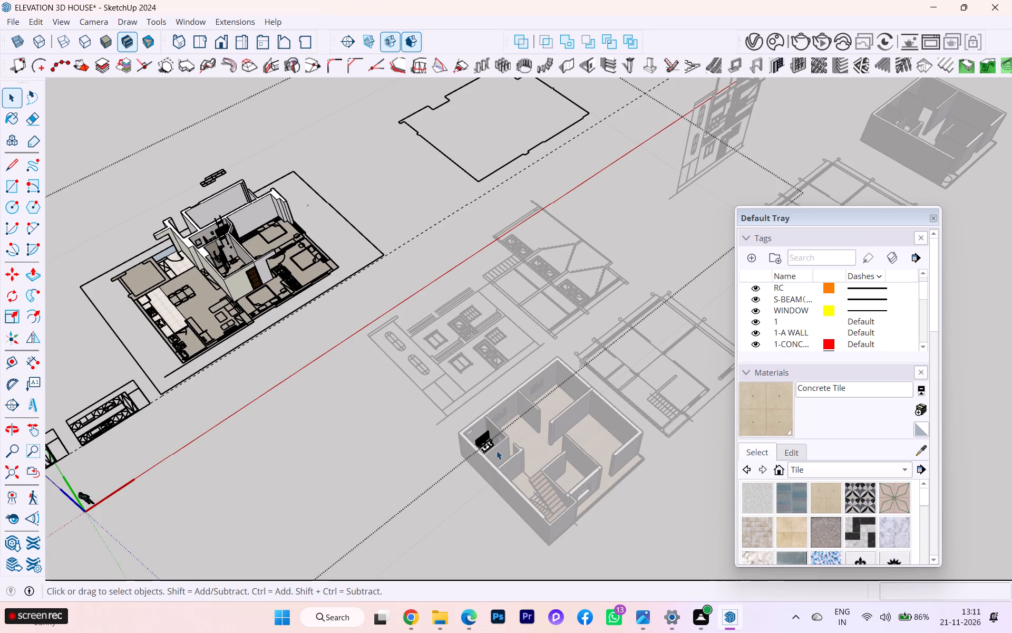
pyautogui.scroll(3, 497, 450)
pyautogui.scroll(-2, 489, 436)
pyautogui.scroll(12, 489, 436)
pyautogui.scroll(-1, 493, 437)
pyautogui.scroll(7, 492, 438)
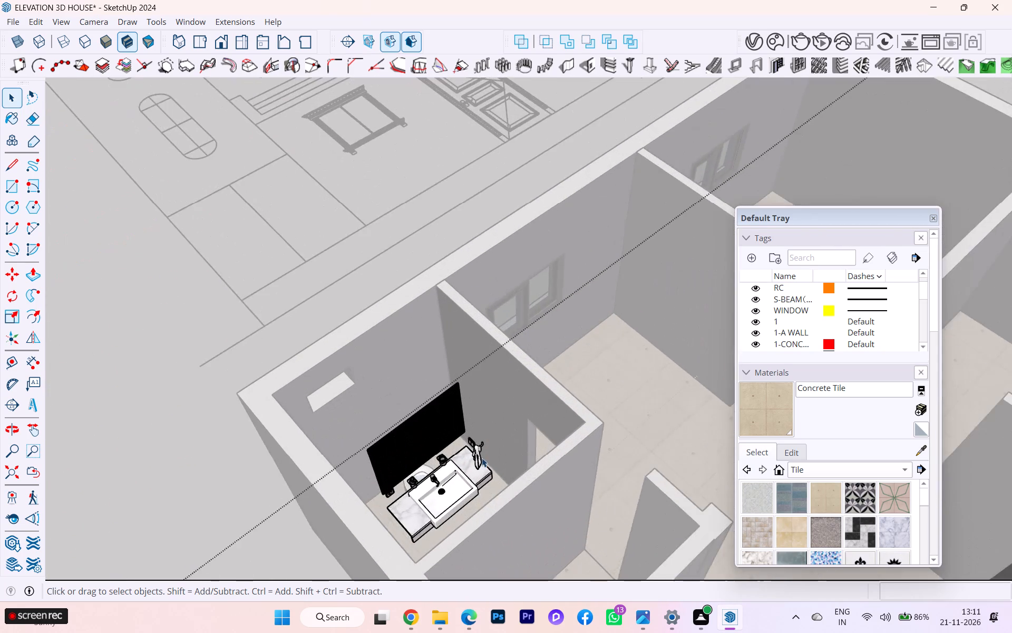
pyautogui.scroll(5, 481, 461)
pyautogui.moveTo(473, 462); pyautogui.dragTo(323, 479, button='middle')
pyautogui.scroll(6, 352, 441)
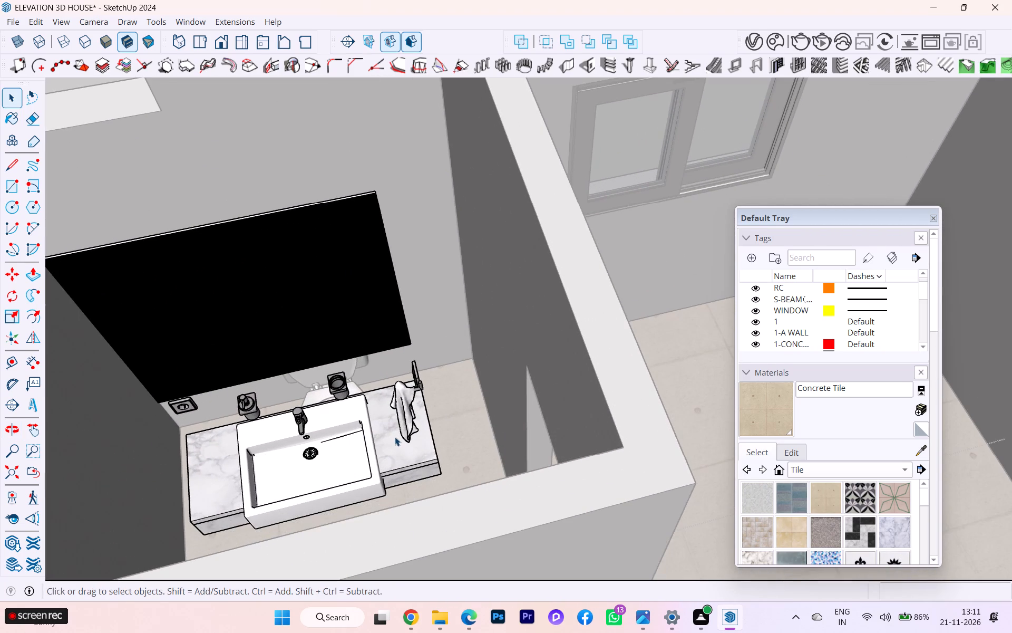
pyautogui.click(395, 437)
pyautogui.scroll(-3, 450, 399)
pyautogui.moveTo(447, 406); pyautogui.dragTo(388, 447, button='middle')
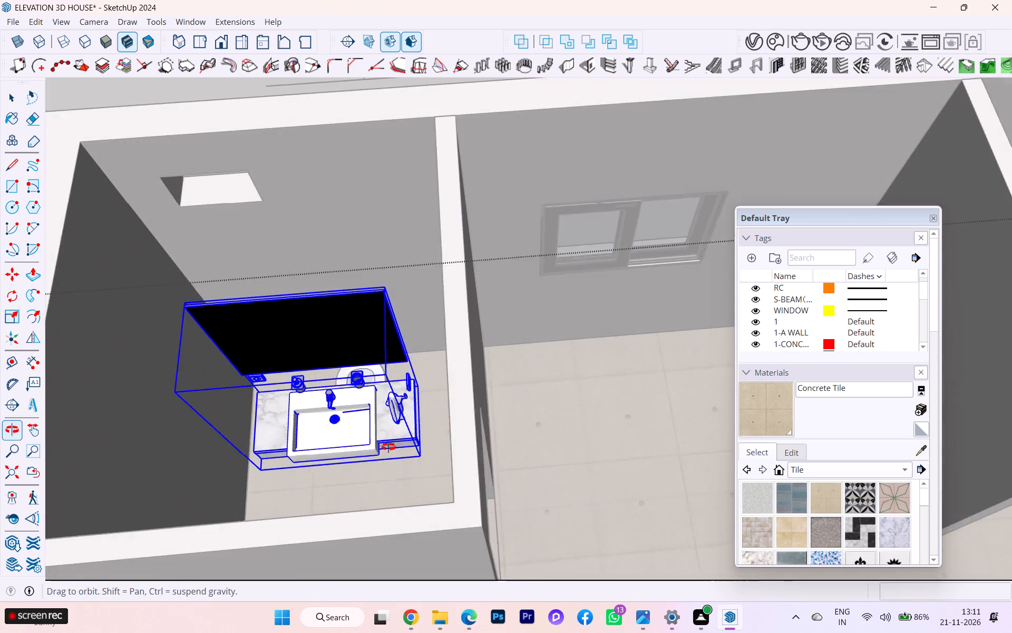
pyautogui.moveTo(388, 447); pyautogui.dragTo(382, 429, button='middle')
pyautogui.scroll(9, 396, 394)
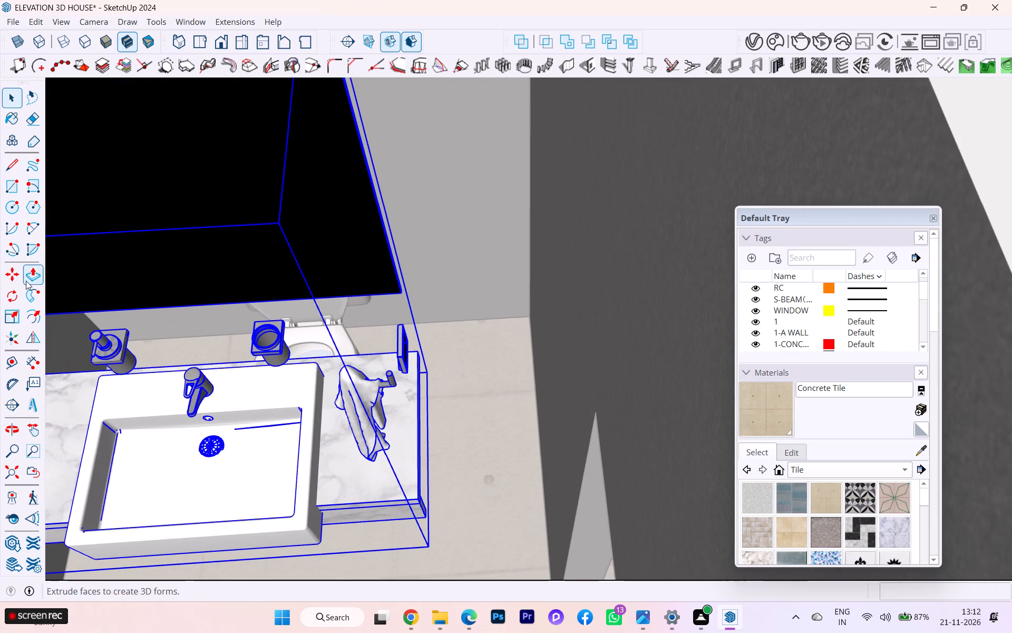
pyautogui.click(13, 272)
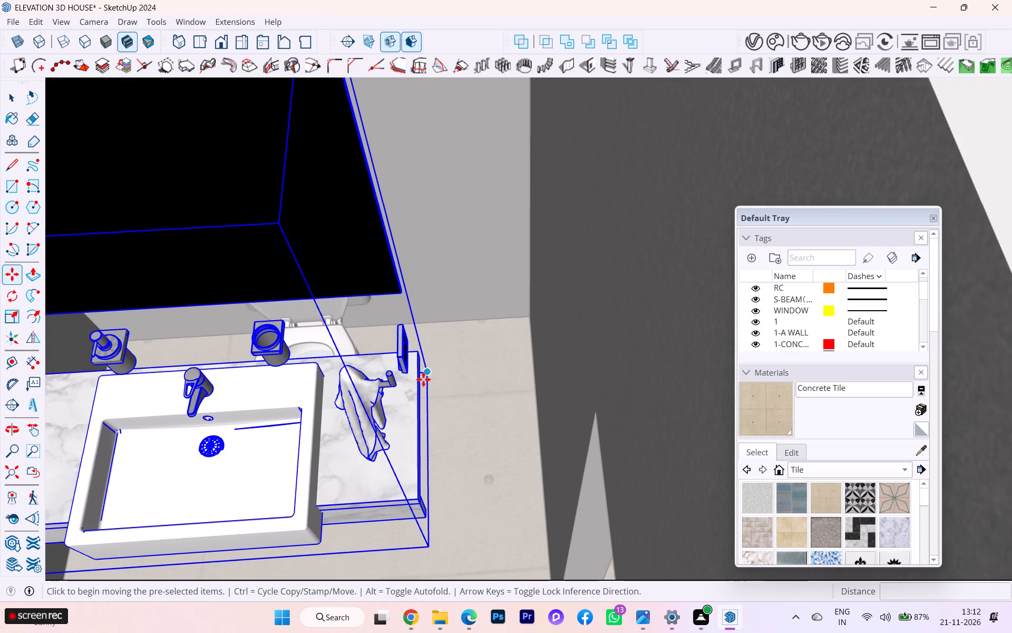
pyautogui.click(423, 379)
pyautogui.scroll(-1, 429, 353)
pyautogui.scroll(1, 429, 353)
pyautogui.scroll(-7, 429, 353)
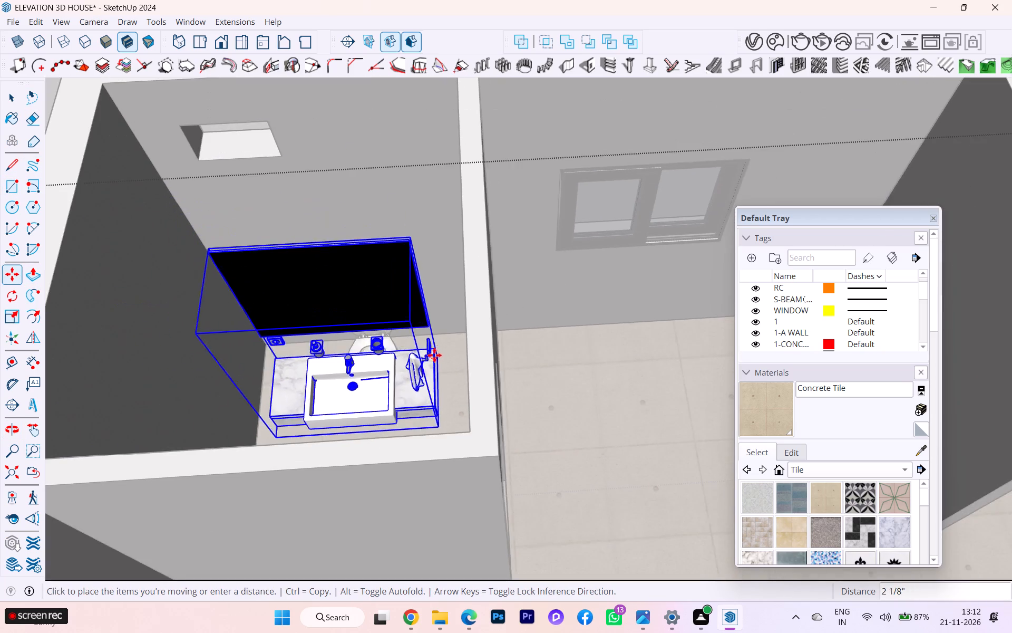
pyautogui.scroll(5, 391, 361)
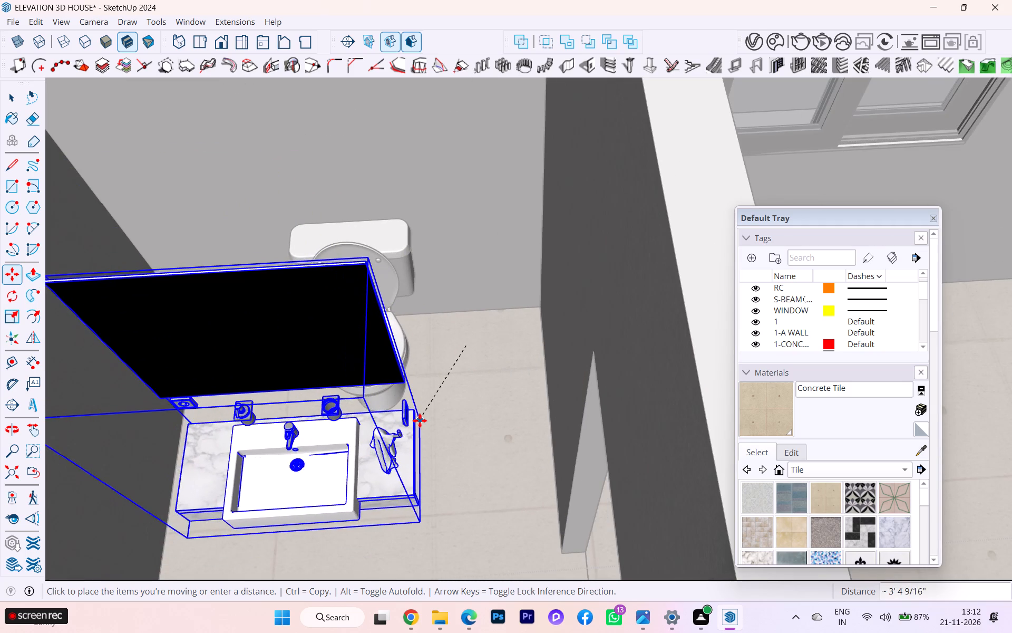
pyautogui.click(409, 420)
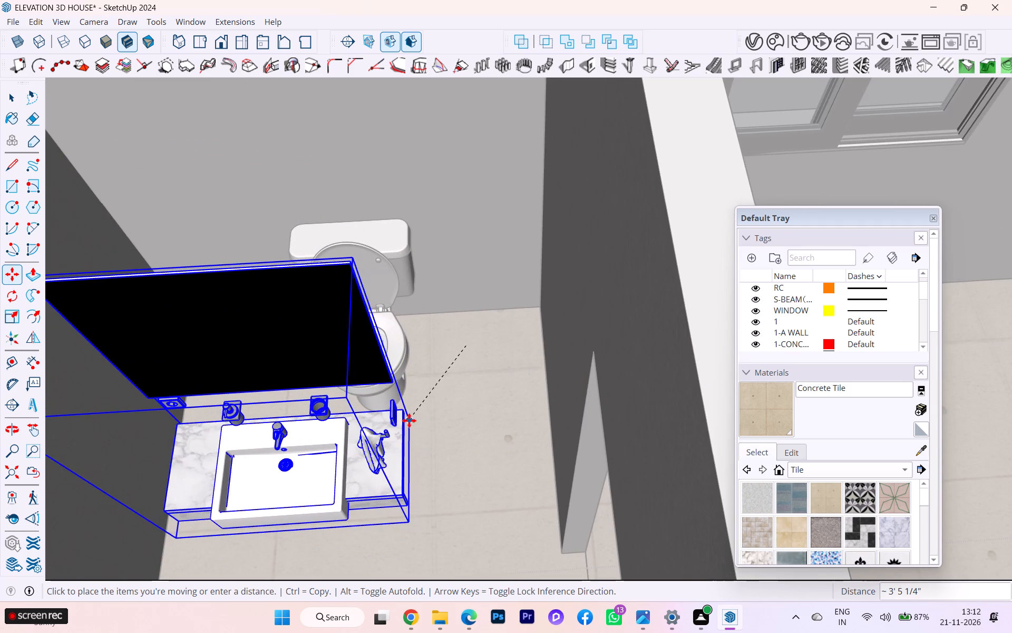
# Rotate the washbasin vanity 90° about the vertical axis at its corner, turning its mirror's back toward the bathroom's side wall.
pyautogui.scroll(-4, 495, 341)
pyautogui.moveTo(480, 357); pyautogui.dragTo(363, 417, button='middle')
pyautogui.scroll(1, 352, 356)
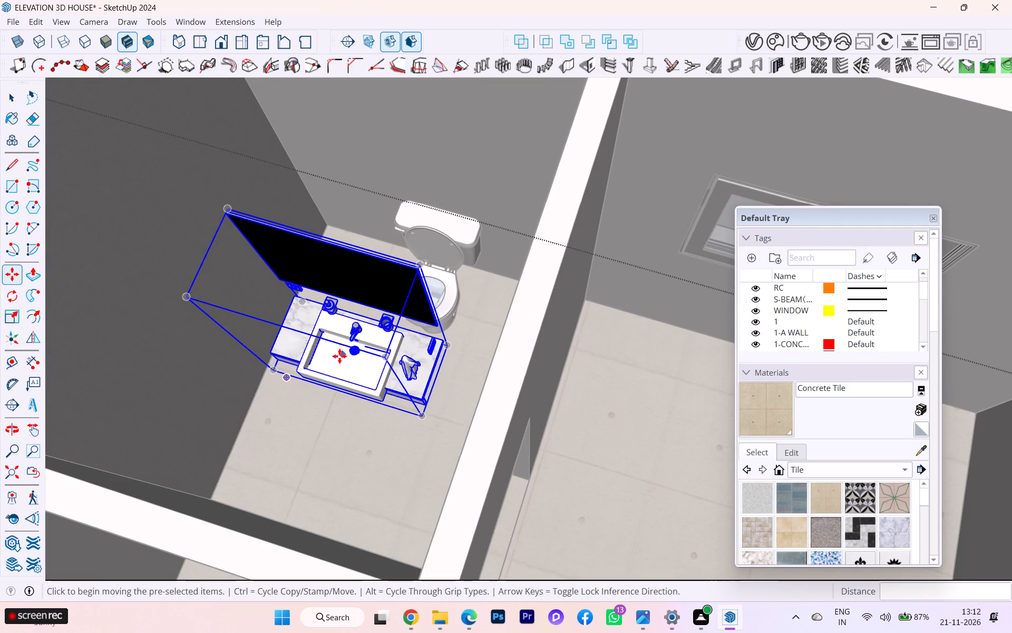
pyautogui.scroll(5, 283, 354)
pyautogui.scroll(-2, 323, 350)
pyautogui.moveTo(323, 352); pyautogui.dragTo(324, 351, button='middle')
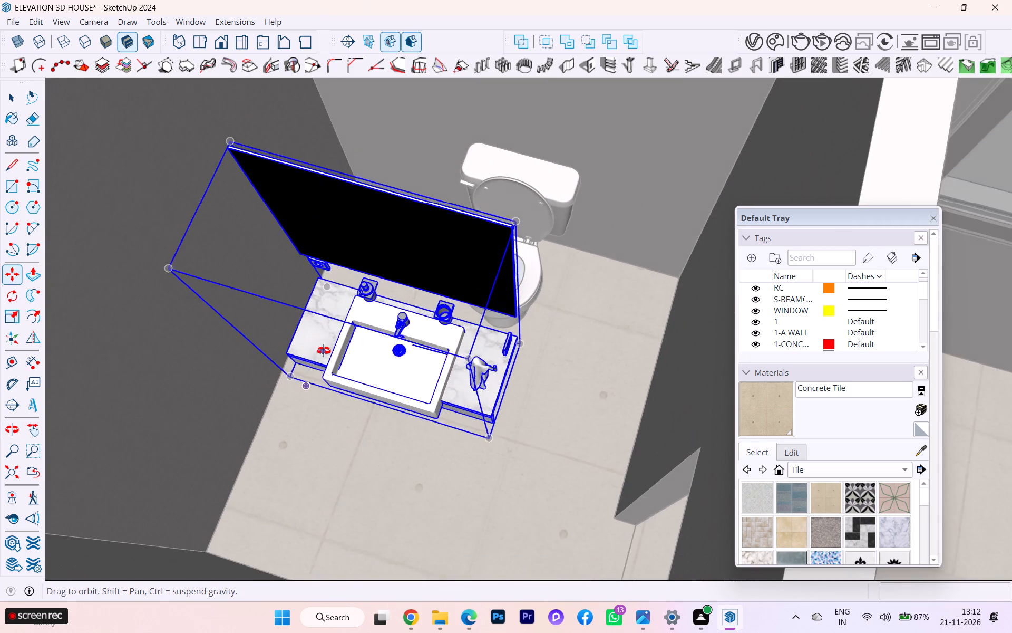
pyautogui.moveTo(324, 351); pyautogui.dragTo(394, 323, button='middle')
pyautogui.scroll(3, 387, 325)
pyautogui.scroll(-4, 387, 326)
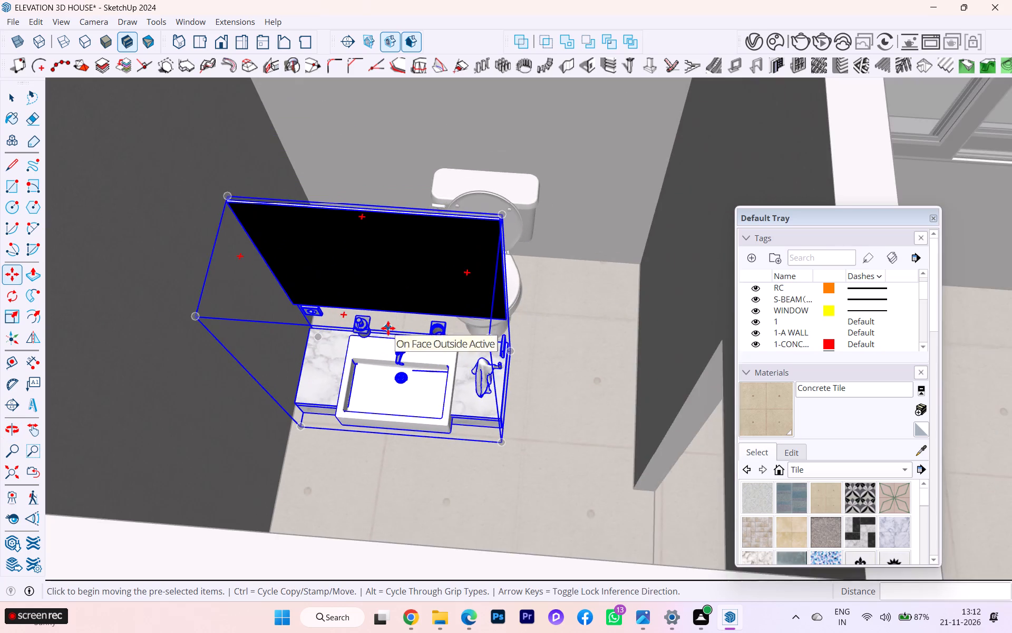
pyautogui.moveTo(388, 328); pyautogui.dragTo(228, 383, button='middle')
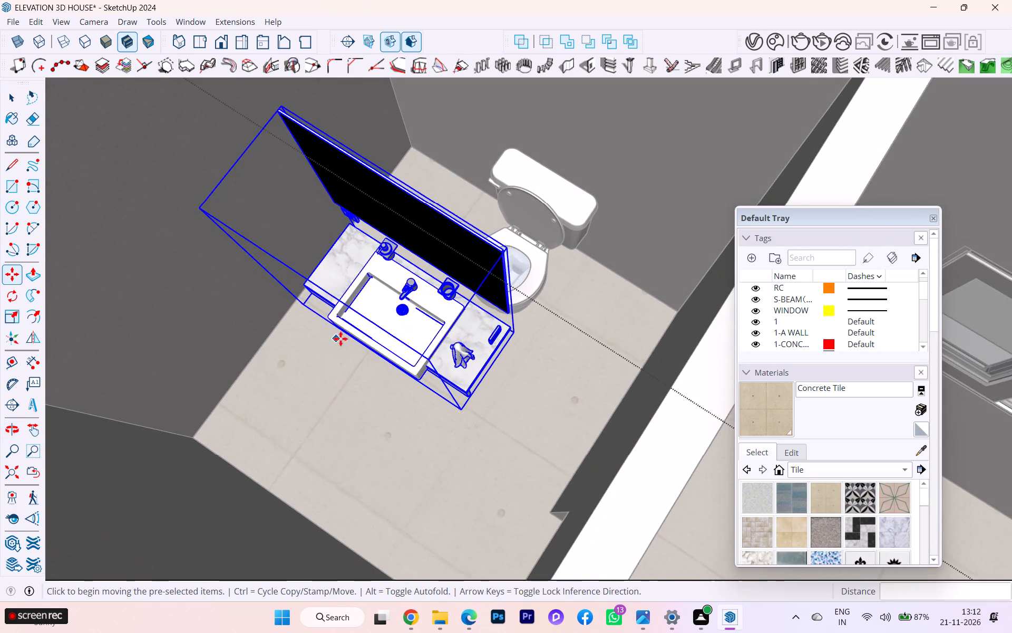
pyautogui.scroll(-3, 352, 335)
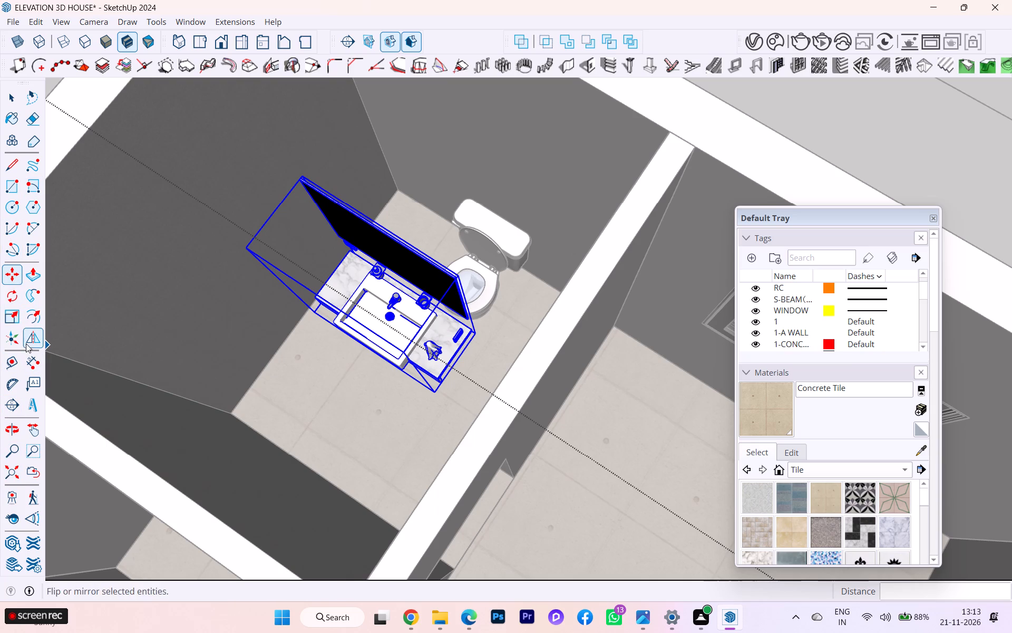
pyautogui.press('q')
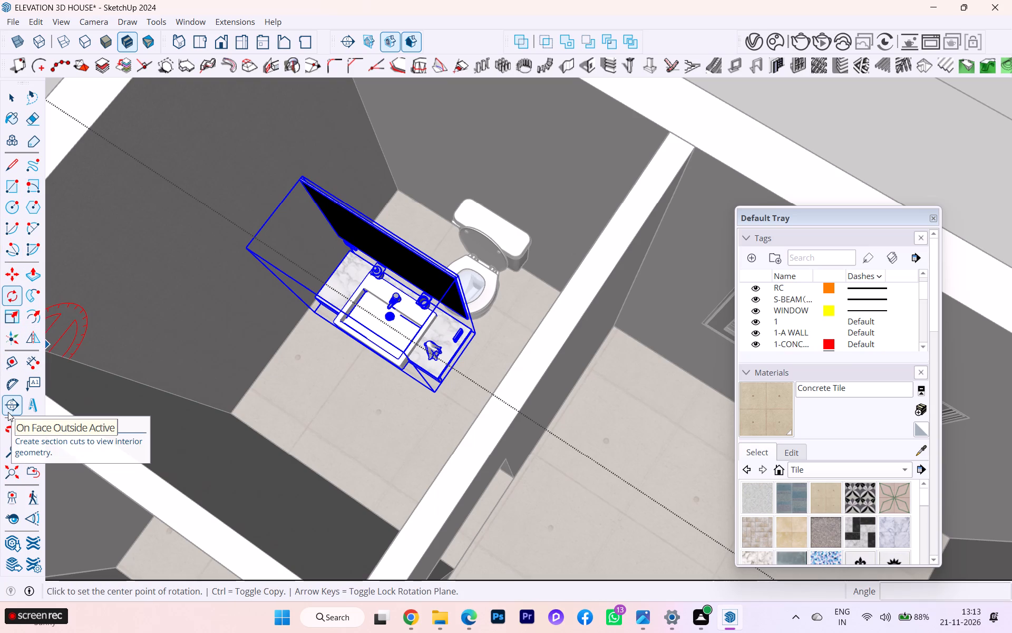
pyautogui.scroll(7, 428, 340)
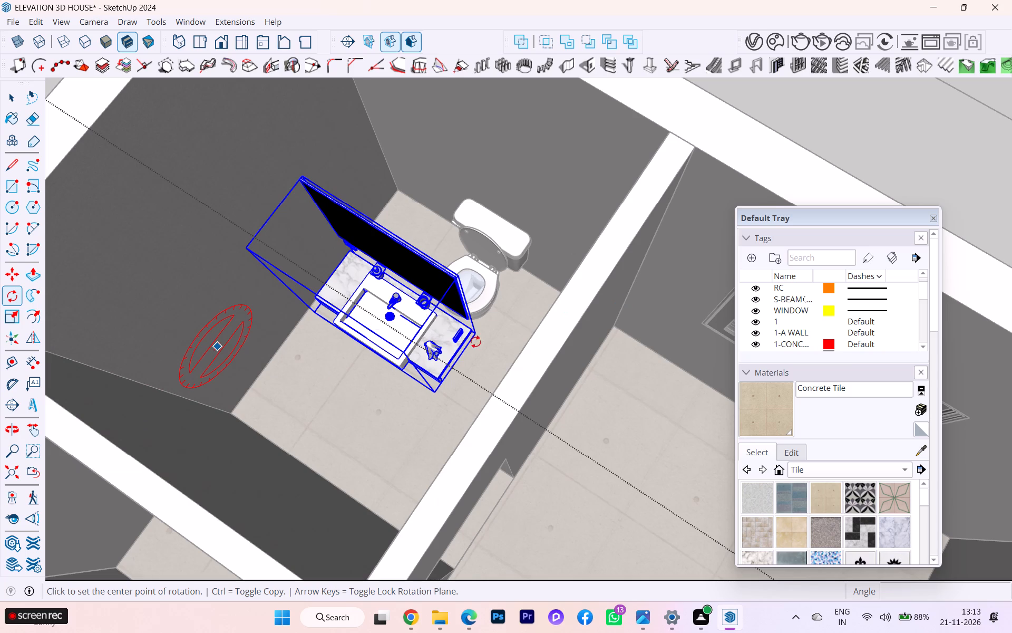
pyautogui.scroll(-2, 507, 345)
pyautogui.scroll(-3, 560, 332)
pyautogui.scroll(6, 436, 344)
pyautogui.scroll(-1, 457, 356)
pyautogui.scroll(3, 458, 357)
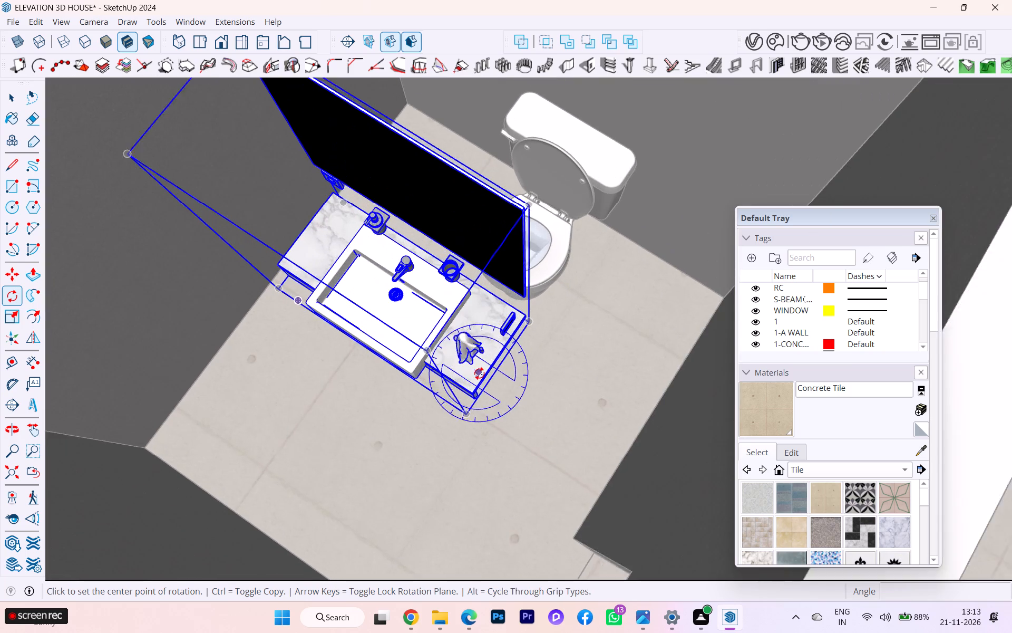
pyautogui.scroll(1, 479, 373)
pyautogui.click(481, 380)
pyautogui.click(508, 341)
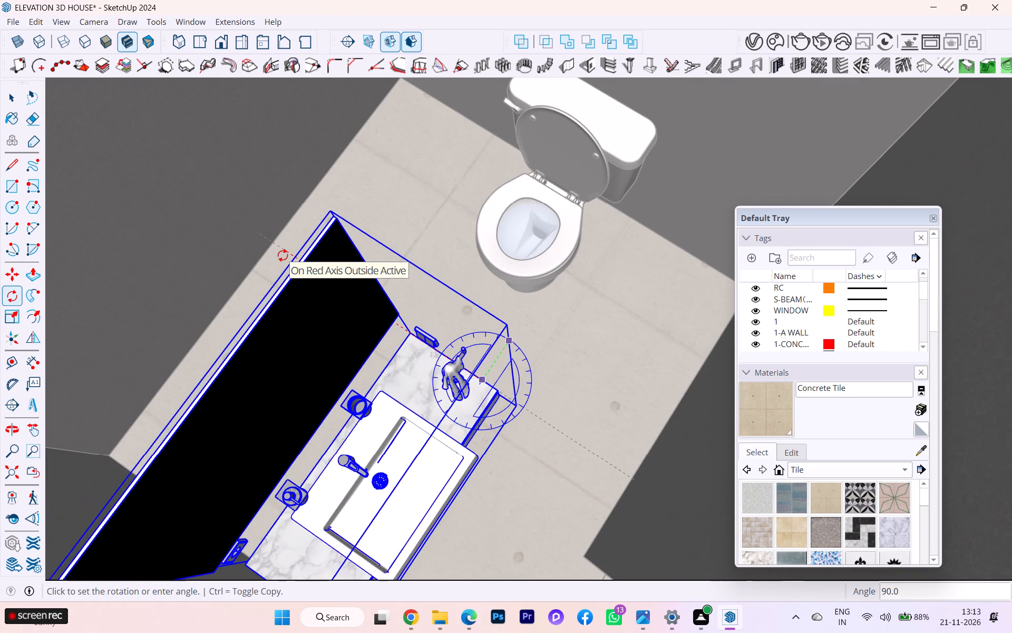
pyautogui.write('90')
pyautogui.press('Return')
# Move the rotated vanity with its mirror to the bathroom's side wall, near the corner away from the toilet.
pyautogui.scroll(-1, 443, 130)
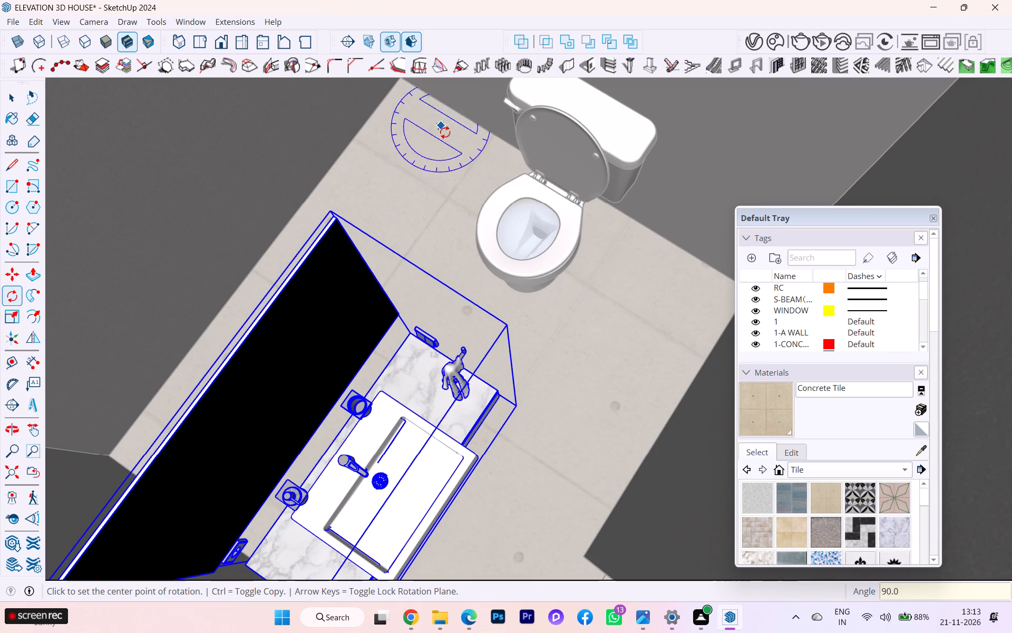
pyautogui.scroll(-1, 445, 132)
pyautogui.scroll(-2, 402, 237)
pyautogui.click(19, 102)
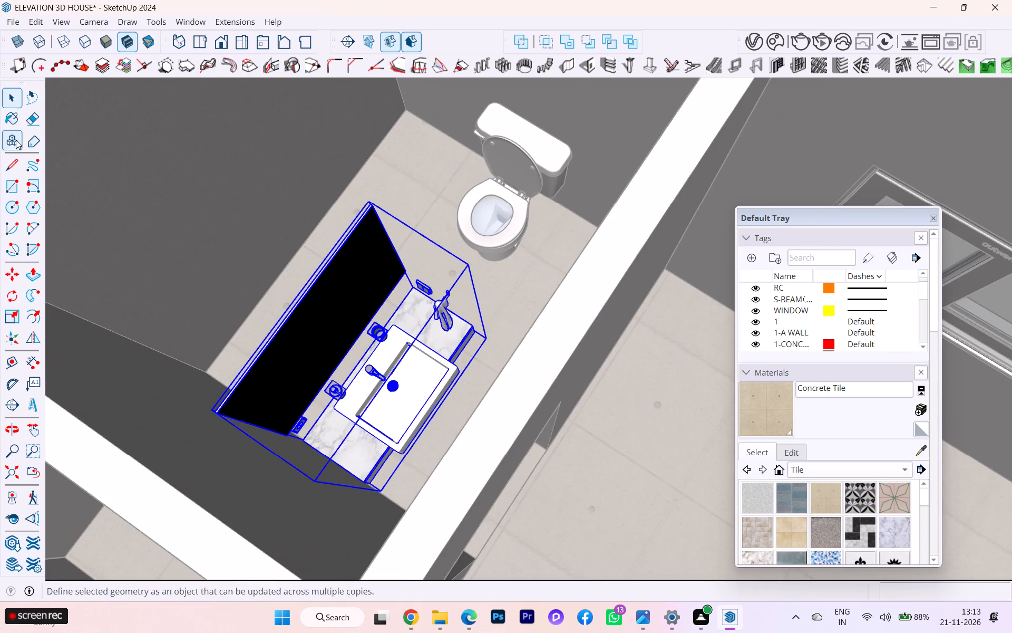
pyautogui.click(7, 275)
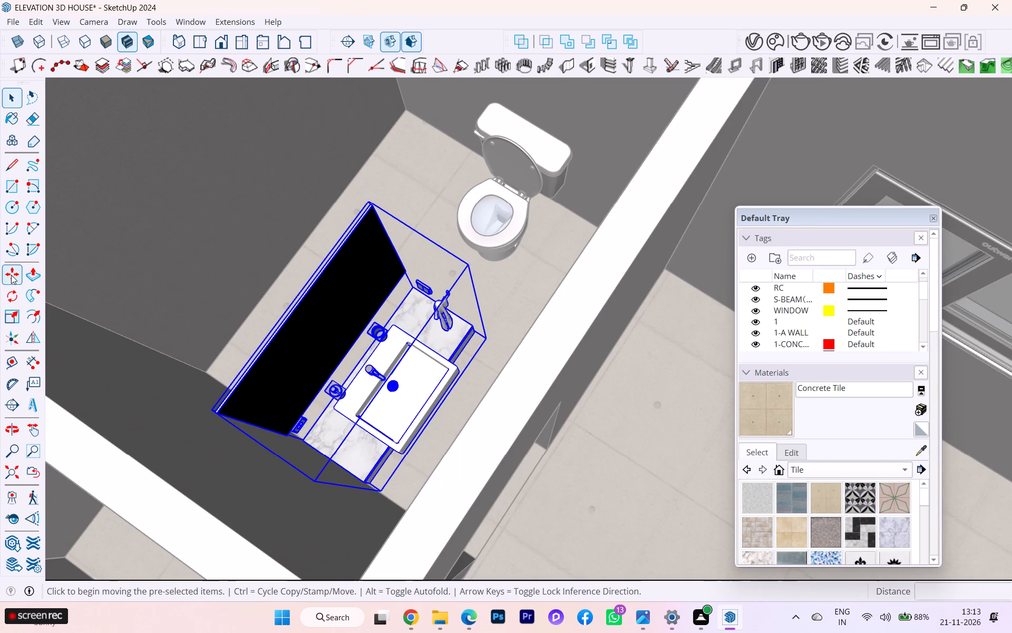
pyautogui.scroll(6, 247, 442)
pyautogui.click(200, 400)
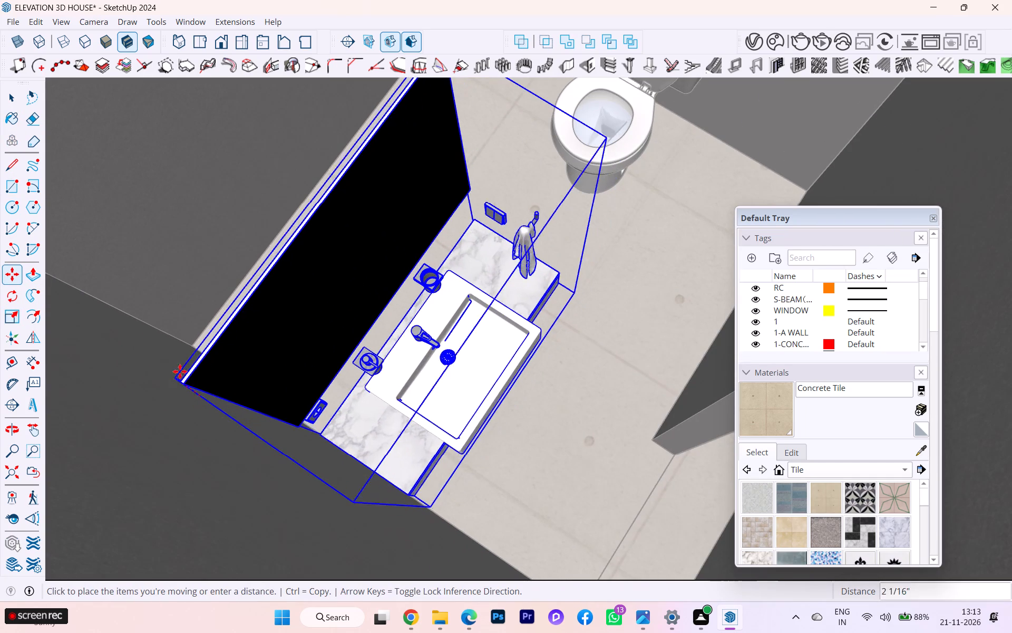
pyautogui.scroll(-1, 138, 325)
pyautogui.scroll(1, 138, 325)
pyautogui.scroll(-5, 138, 325)
pyautogui.moveTo(178, 332); pyautogui.dragTo(317, 370, button='middle')
pyautogui.scroll(-7, 200, 463)
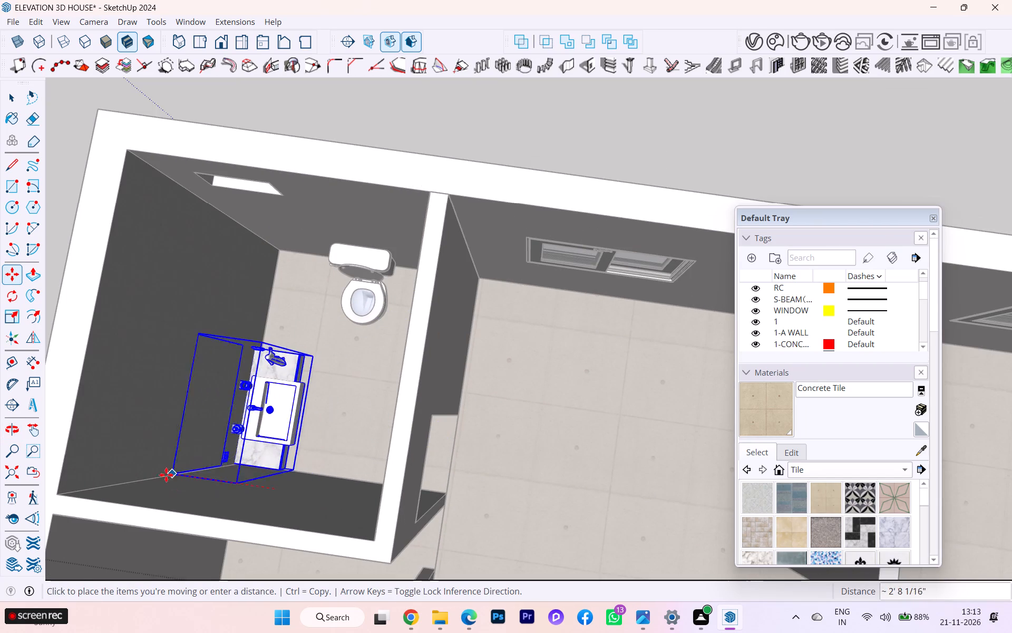
pyautogui.scroll(3, 160, 464)
pyautogui.click(149, 489)
pyautogui.scroll(8, 340, 394)
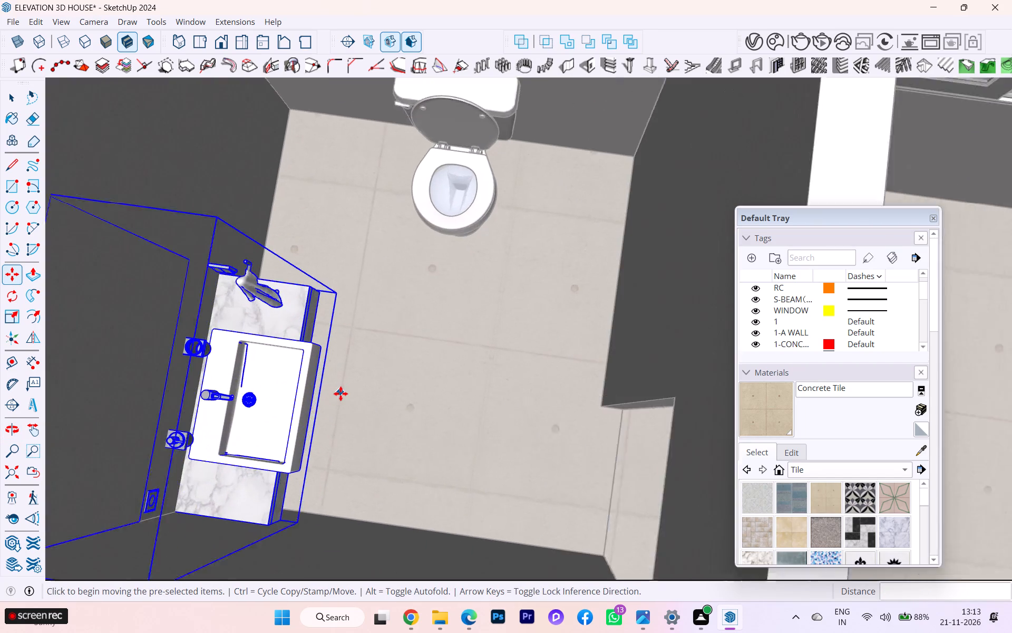
# Move the washbasin vanity with its mirror a short distance by its counter corner to adjust its position along the bathroom wall.
pyautogui.scroll(-1, 381, 391)
pyautogui.moveTo(363, 393); pyautogui.dragTo(54, 410, button='middle')
pyautogui.scroll(-3, 304, 369)
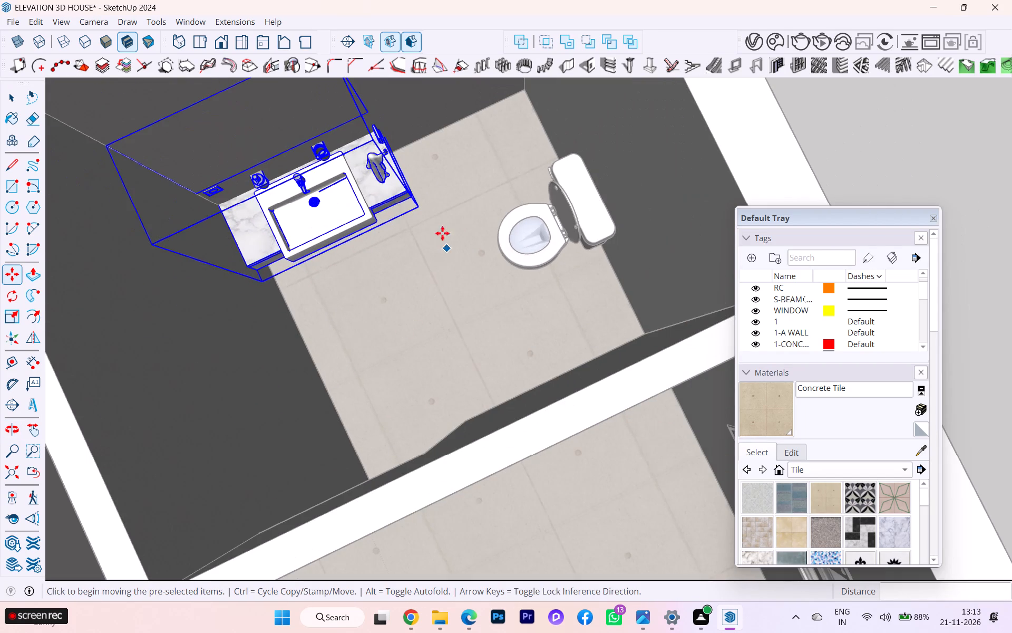
pyautogui.scroll(4, 411, 204)
pyautogui.scroll(-1, 410, 203)
pyautogui.scroll(5, 410, 203)
pyautogui.click(410, 184)
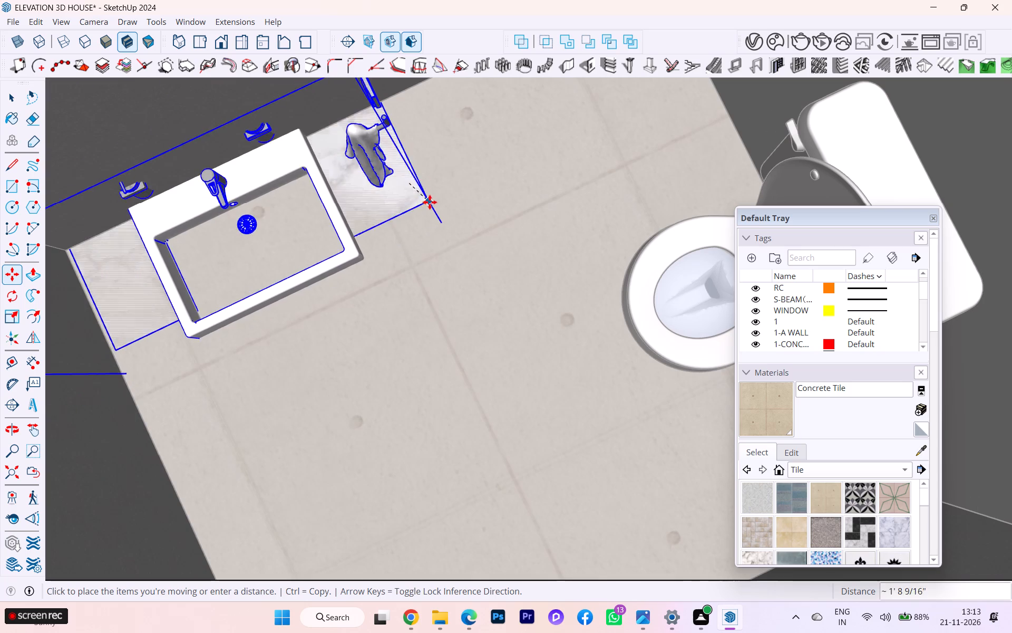
pyautogui.click(430, 219)
# Open the washbasin vanity group for editing and delete the towel with its hook above the marble counter.
pyautogui.scroll(-4, 474, 247)
pyautogui.scroll(-5, 355, 325)
pyautogui.moveTo(365, 322); pyautogui.dragTo(189, 258, button='middle')
pyautogui.scroll(11, 411, 183)
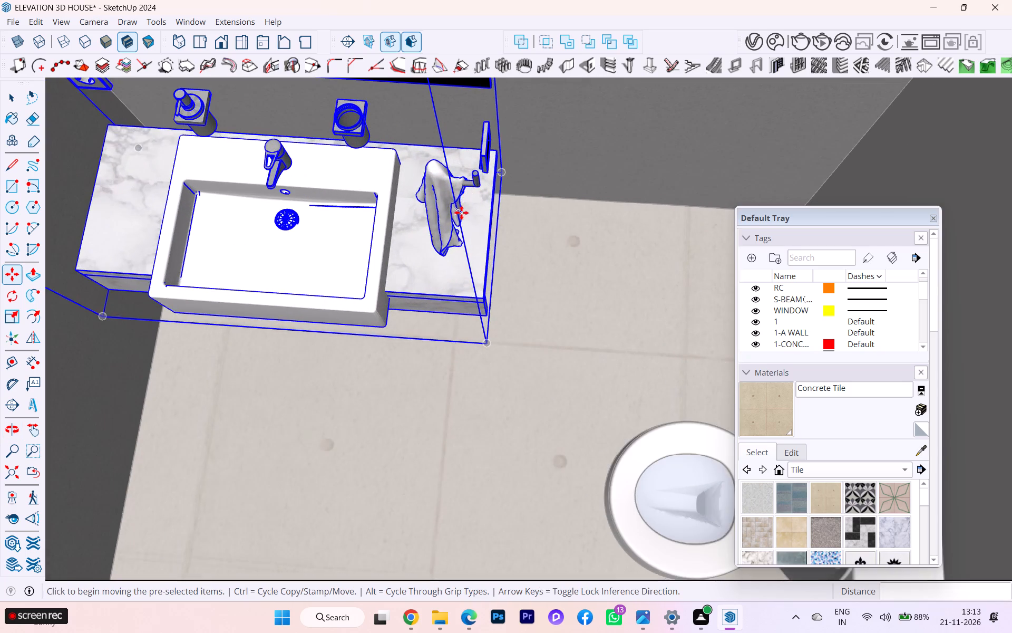
pyautogui.moveTo(461, 213); pyautogui.dragTo(415, 113, button='middle')
pyautogui.scroll(-3, 406, 174)
pyautogui.scroll(-3, 234, 184)
pyautogui.scroll(-3, 196, 321)
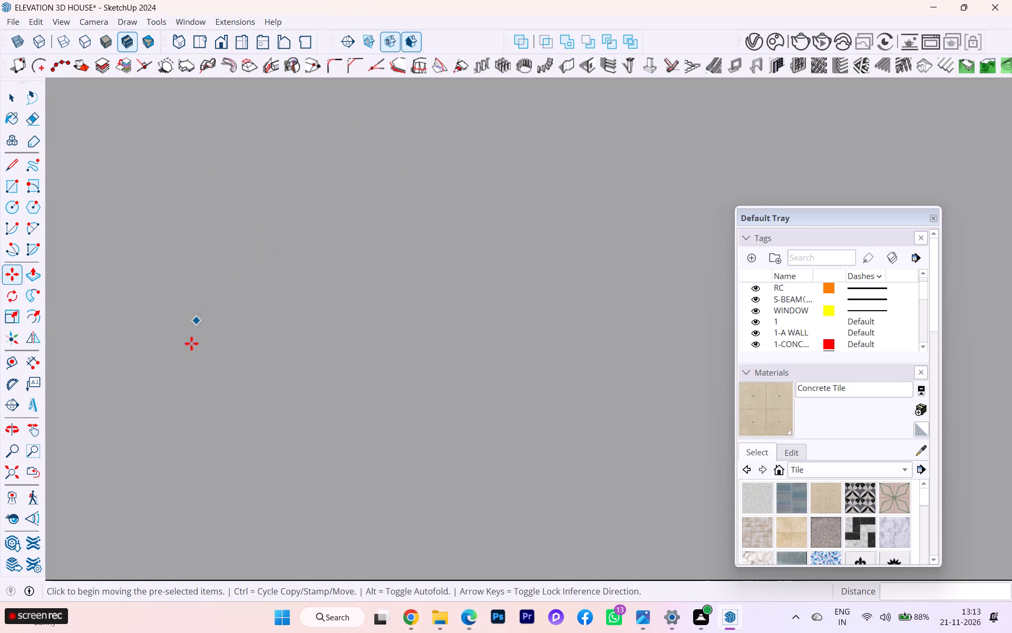
pyautogui.scroll(-4, 191, 343)
pyautogui.click(13, 92)
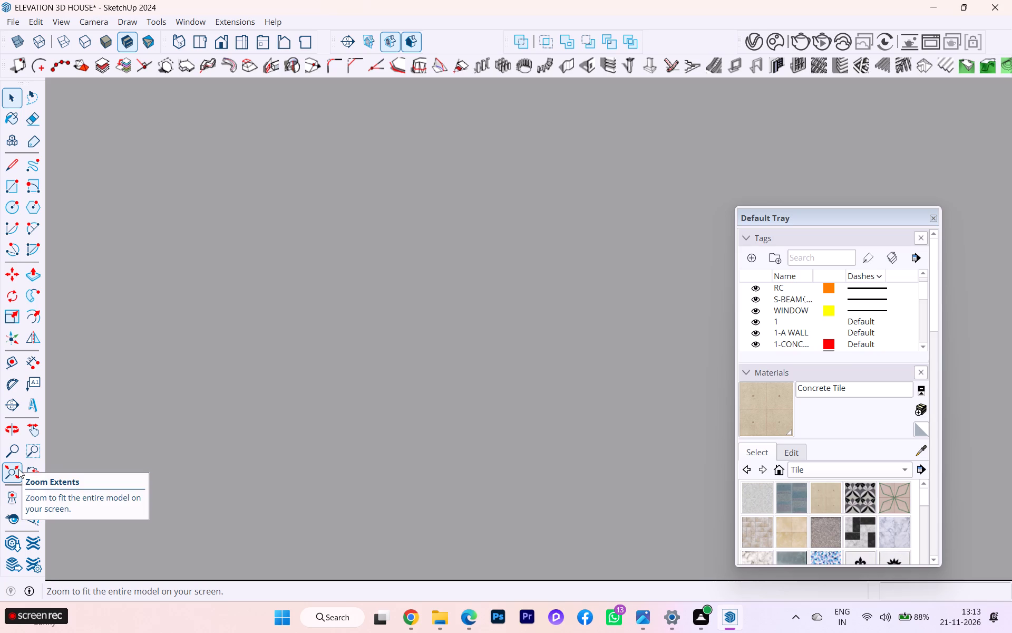
pyautogui.click(18, 469)
pyautogui.scroll(-4, 13, 471)
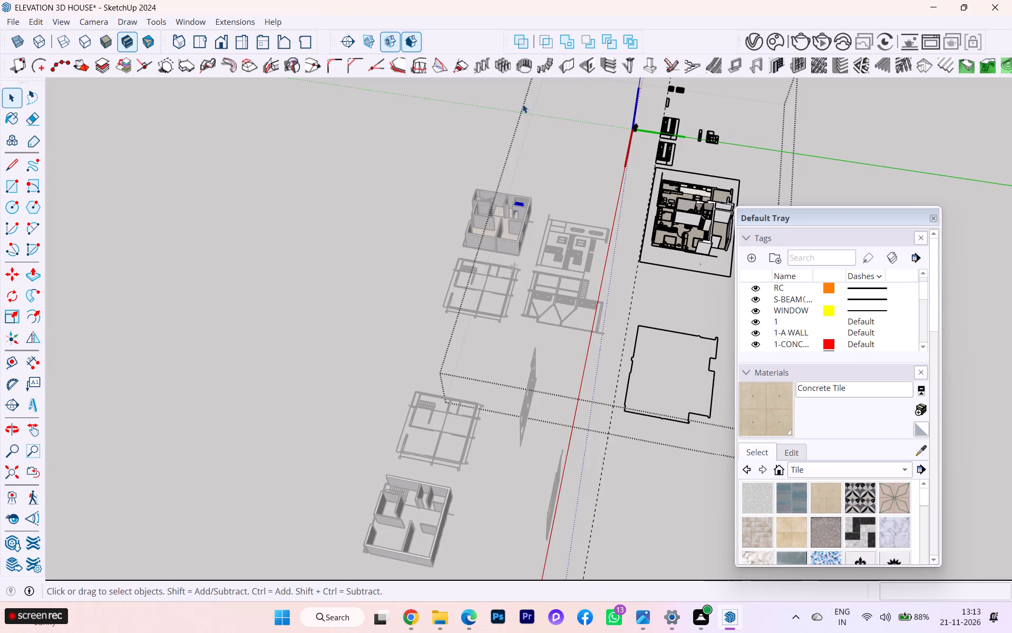
pyautogui.scroll(12, 522, 104)
pyautogui.scroll(-2, 517, 218)
pyautogui.scroll(1, 517, 218)
pyautogui.scroll(-1, 517, 218)
pyautogui.scroll(7, 517, 218)
pyautogui.scroll(-1, 488, 223)
pyautogui.scroll(4, 488, 223)
pyautogui.scroll(-1, 488, 223)
pyautogui.scroll(11, 488, 223)
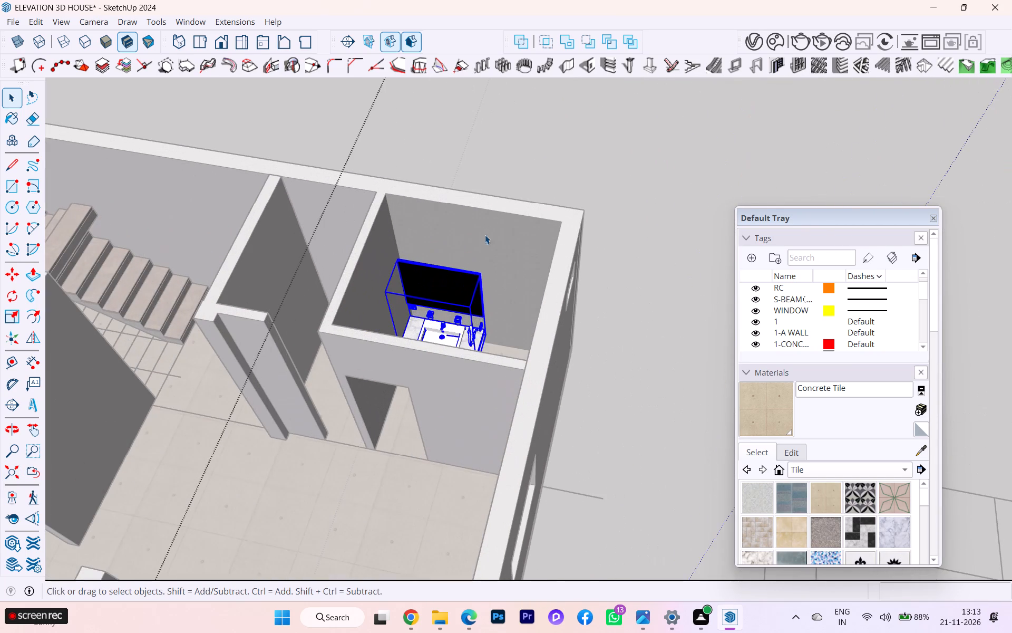
pyautogui.click(597, 188)
pyautogui.scroll(6, 493, 282)
pyautogui.scroll(-4, 468, 303)
pyautogui.scroll(6, 468, 303)
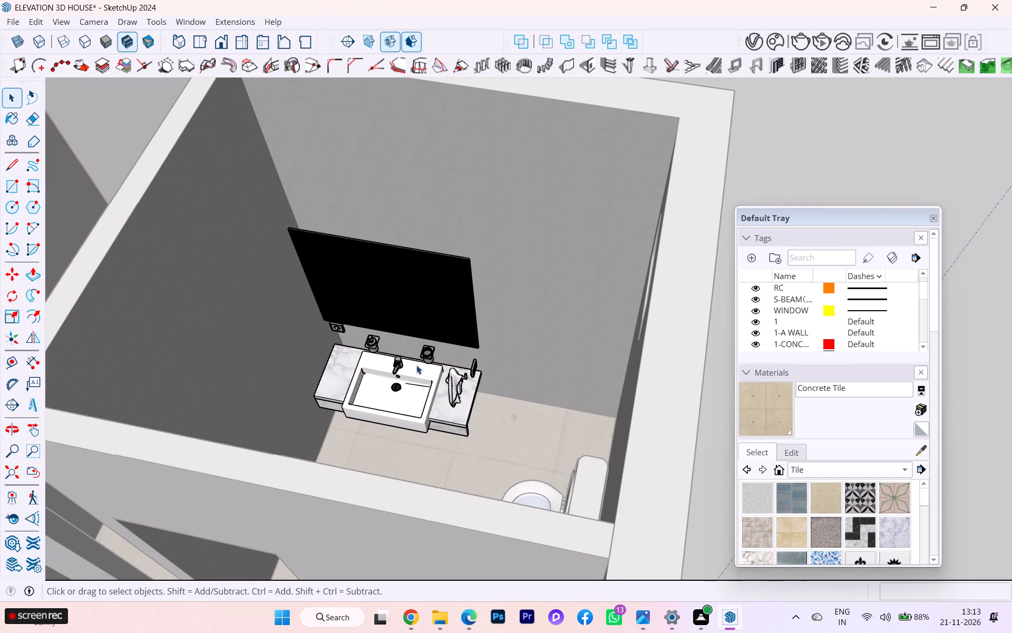
pyautogui.doubleClick(417, 373)
pyautogui.scroll(4, 443, 377)
pyautogui.scroll(-1, 447, 381)
pyautogui.scroll(5, 447, 381)
pyautogui.scroll(-1, 475, 385)
pyautogui.scroll(2, 475, 385)
pyautogui.scroll(-6, 475, 385)
pyautogui.moveTo(467, 365); pyautogui.dragTo(451, 340, button='middle')
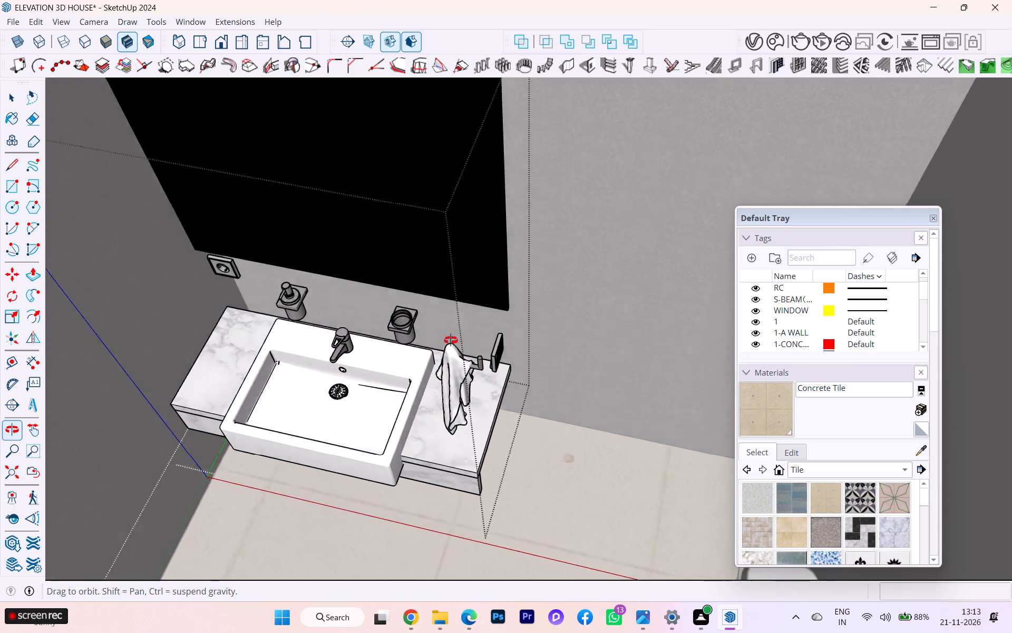
pyautogui.moveTo(451, 340); pyautogui.dragTo(460, 302, button='middle')
pyautogui.scroll(2, 439, 315)
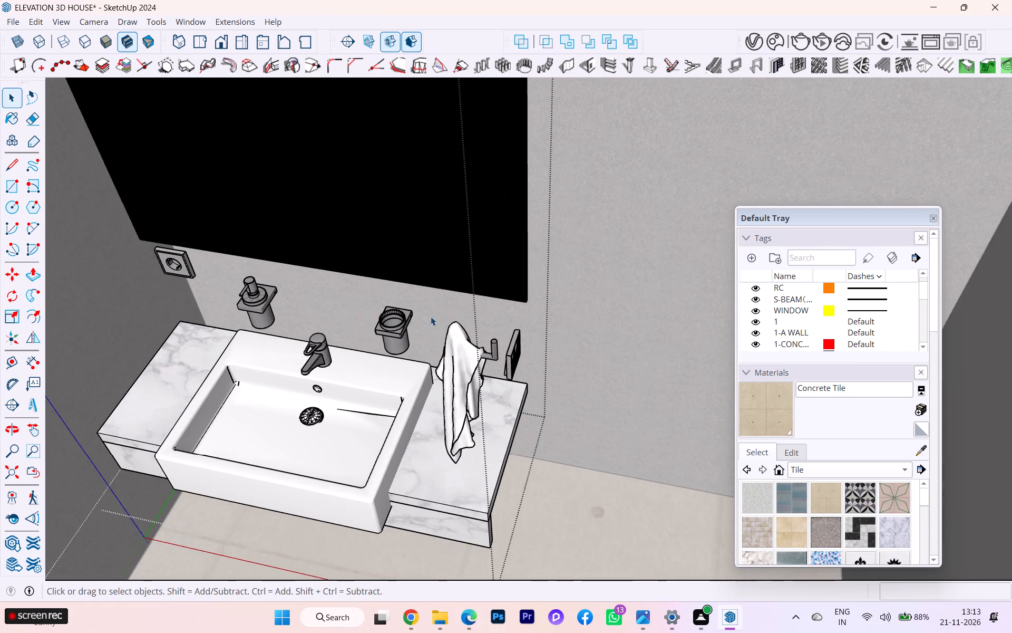
pyautogui.scroll(-2, 415, 299)
pyautogui.moveTo(359, 299); pyautogui.dragTo(349, 302, button='middle')
pyautogui.scroll(6, 423, 378)
pyautogui.scroll(-2, 589, 307)
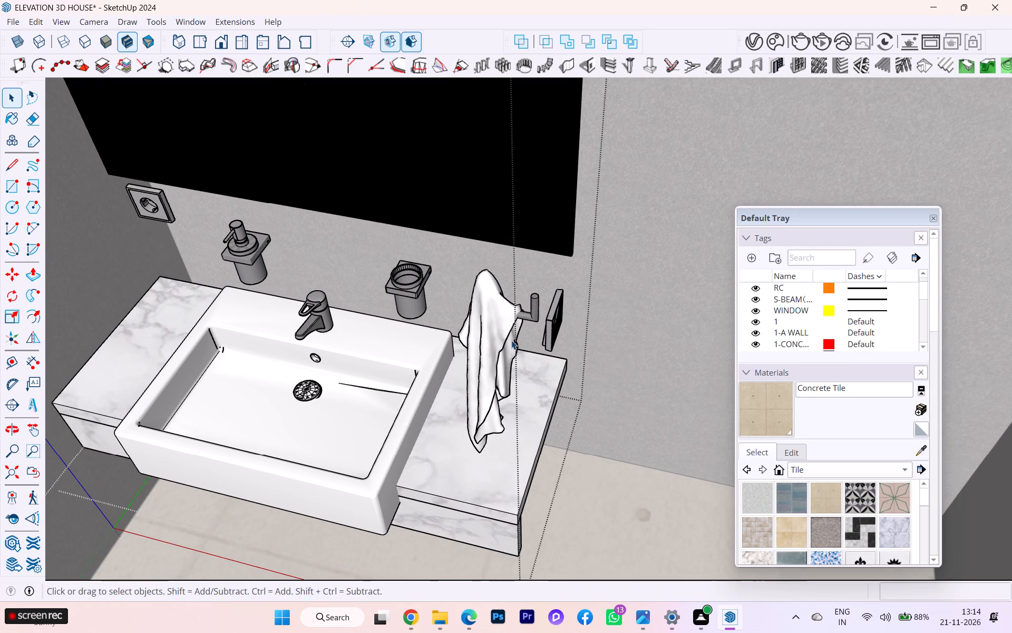
pyautogui.click(511, 340)
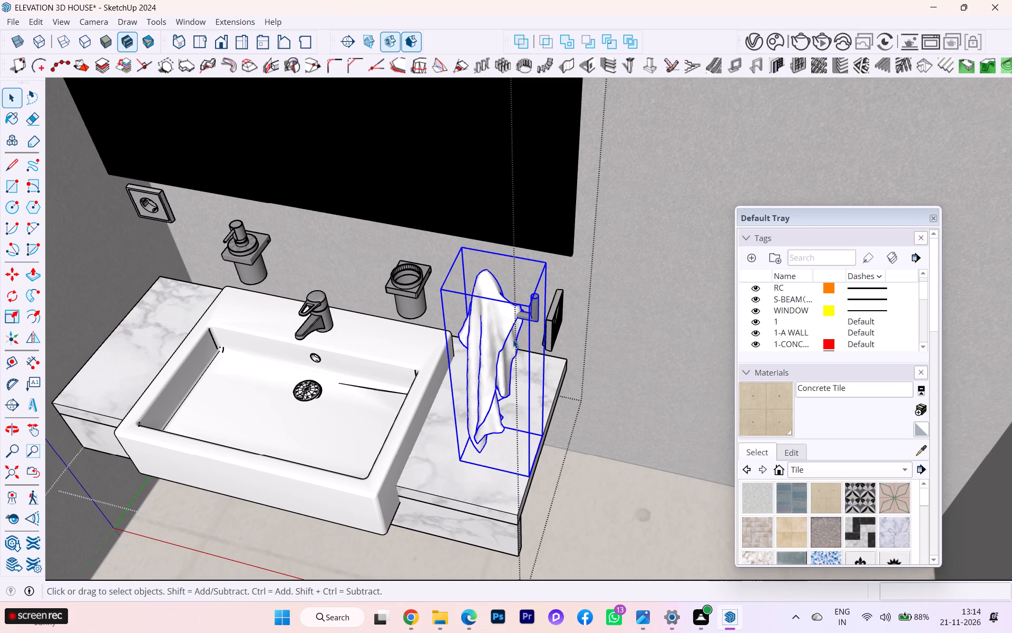
pyautogui.press('Delete')
# Leave the vanity's nested group editing and return to the top level of the whole house model.
pyautogui.scroll(-2, 566, 341)
pyautogui.scroll(-1, 582, 388)
pyautogui.scroll(2, 582, 388)
pyautogui.scroll(-3, 583, 388)
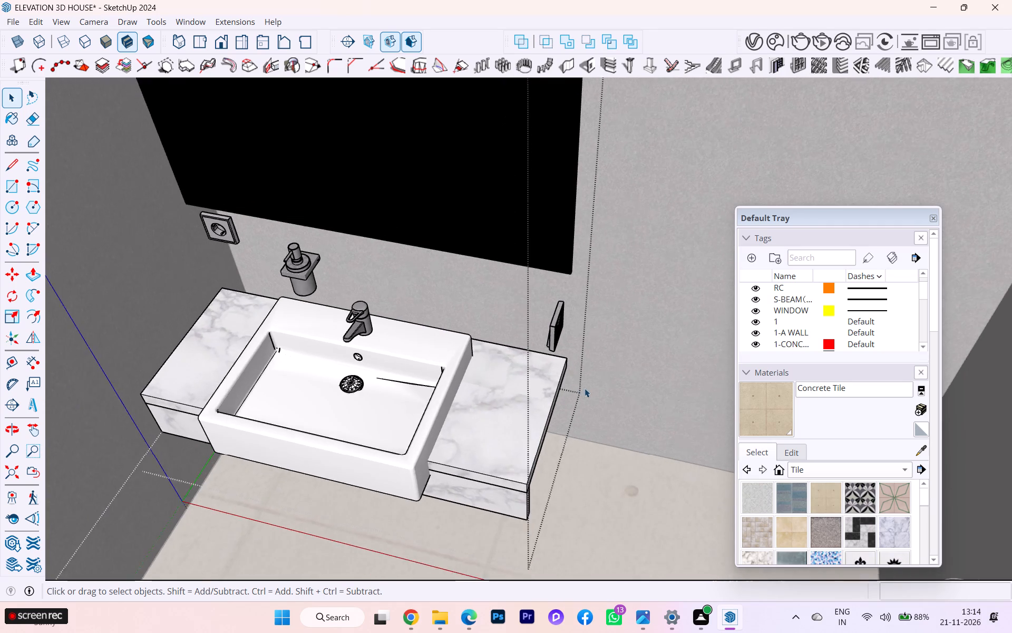
pyautogui.scroll(-10, 584, 381)
pyautogui.click(6, 472)
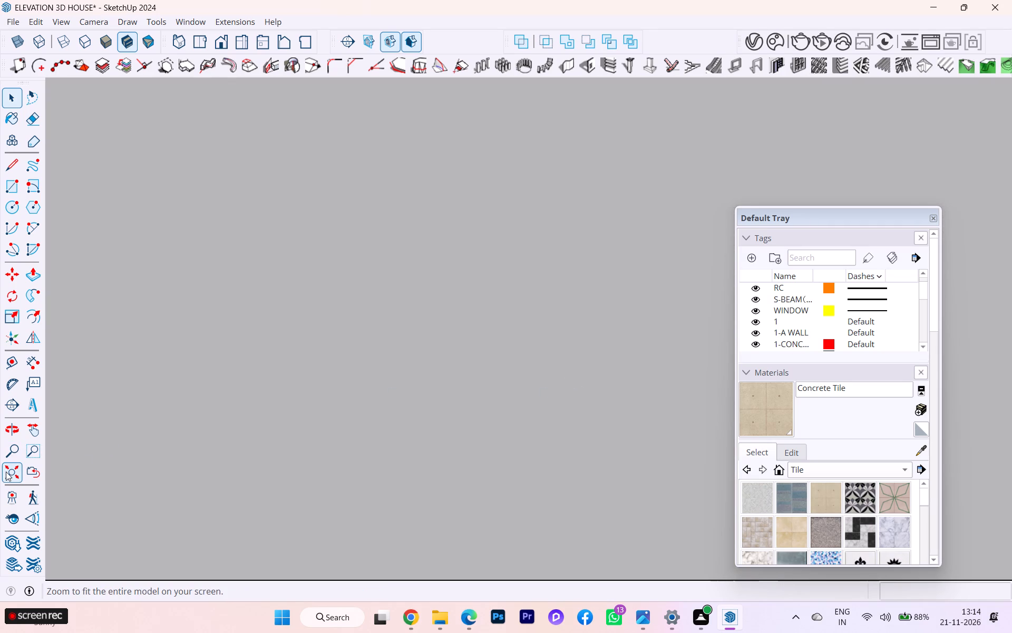
pyautogui.scroll(-4, 100, 456)
pyautogui.click(357, 256)
pyautogui.scroll(2, 460, 210)
pyautogui.scroll(-1, 460, 210)
pyautogui.scroll(2, 460, 210)
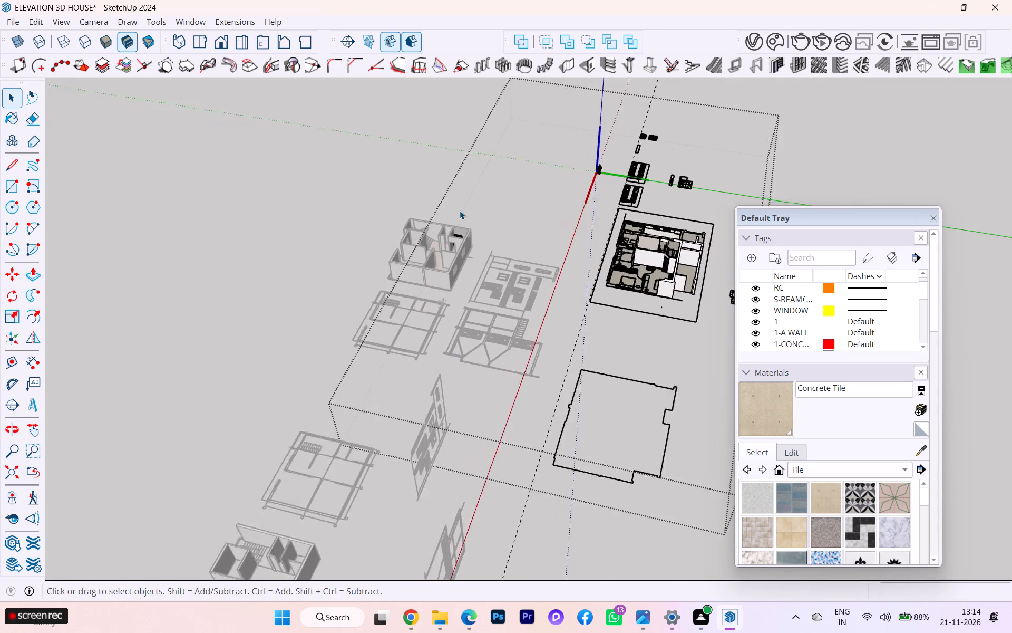
pyautogui.scroll(2, 460, 210)
pyautogui.scroll(-2, 460, 210)
pyautogui.scroll(6, 460, 210)
pyautogui.scroll(-1, 465, 223)
pyautogui.scroll(17, 465, 223)
pyautogui.click(566, 243)
pyautogui.scroll(4, 465, 248)
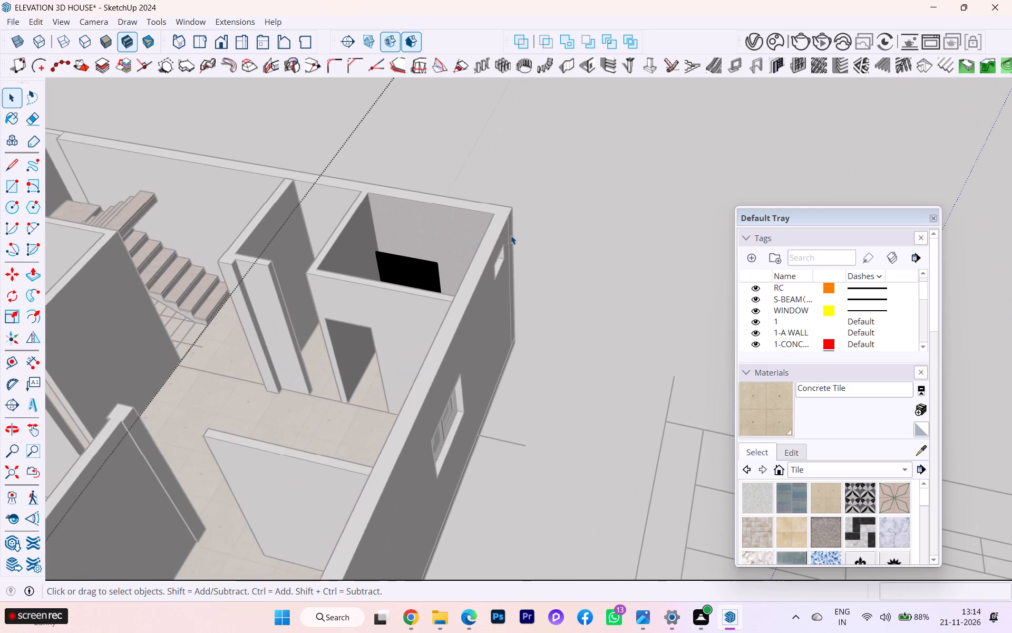
pyautogui.click(609, 231)
pyautogui.click(573, 223)
pyautogui.scroll(-3, 615, 235)
pyautogui.doubleClick(629, 244)
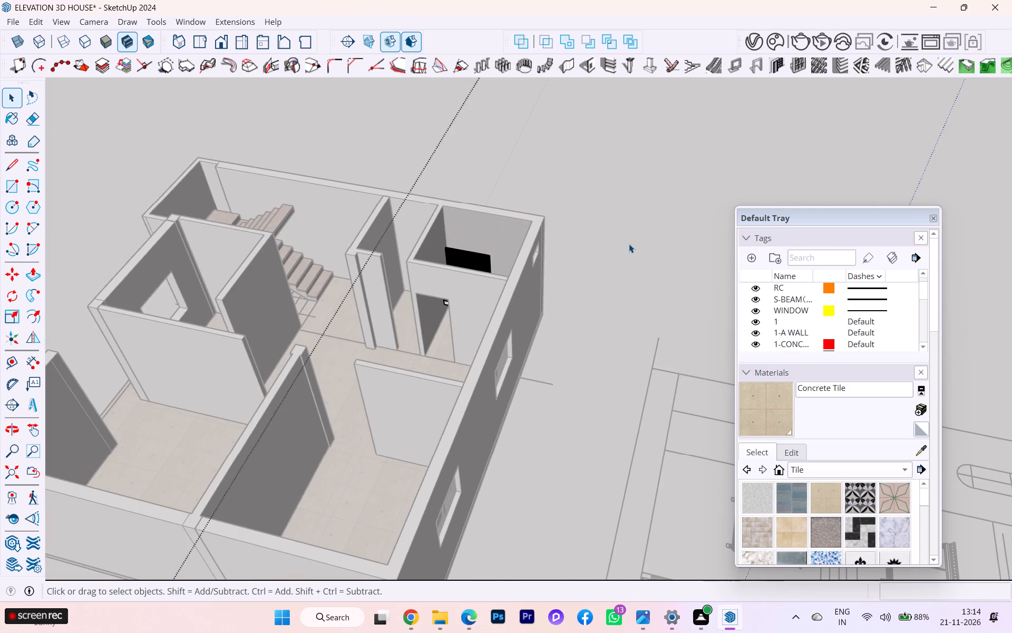
# Select the washbasin vanity to check its placement and which other geometry is grouped with it, and clear the selection.
pyautogui.scroll(-4, 680, 249)
pyautogui.scroll(10, 582, 238)
pyautogui.scroll(-2, 562, 243)
pyautogui.scroll(3, 562, 243)
pyautogui.scroll(-1, 540, 255)
pyautogui.moveTo(533, 258); pyautogui.dragTo(445, 322, button='middle')
pyautogui.scroll(7, 506, 318)
pyautogui.click(506, 324)
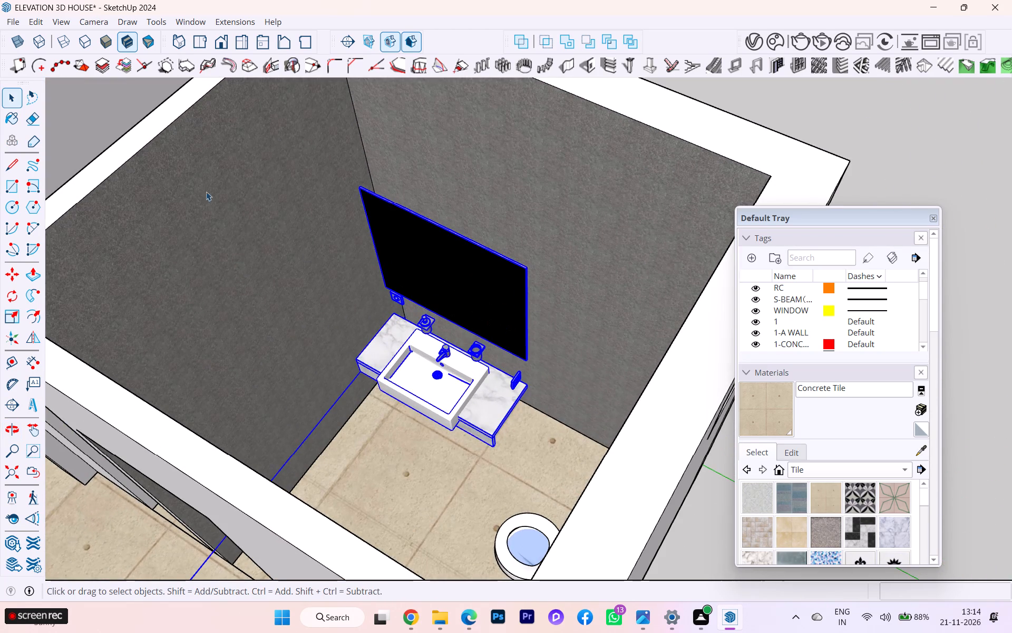
pyautogui.scroll(-1, 502, 236)
pyautogui.scroll(1, 518, 237)
pyautogui.scroll(-8, 523, 238)
pyautogui.scroll(1, 484, 230)
pyautogui.scroll(-3, 476, 231)
pyautogui.scroll(1, 476, 231)
pyautogui.scroll(-15, 480, 229)
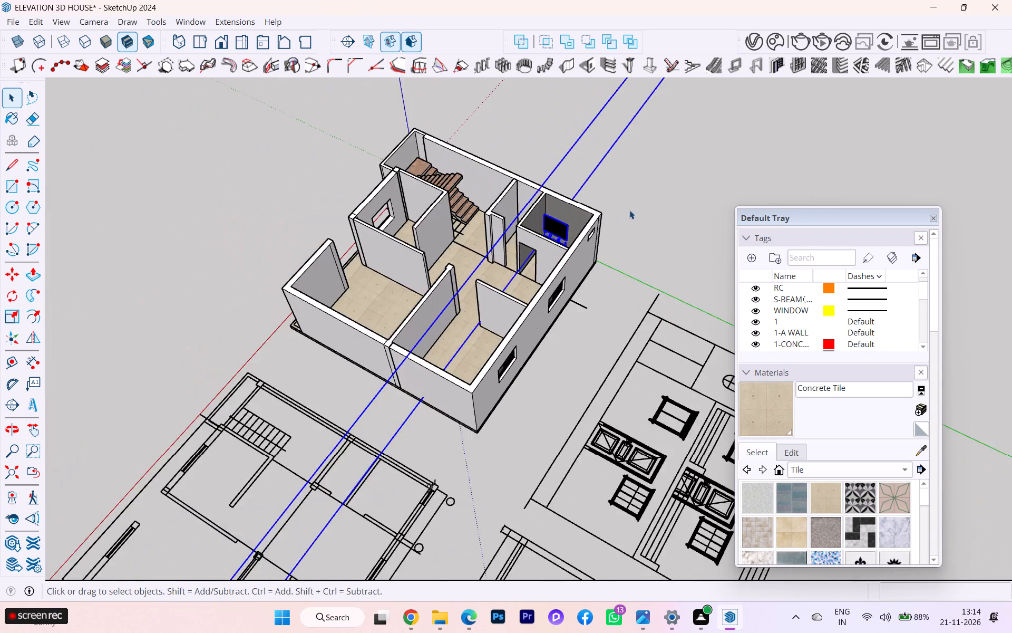
pyautogui.scroll(-4, 580, 193)
pyautogui.scroll(1, 569, 194)
pyautogui.scroll(-4, 569, 194)
pyautogui.scroll(4, 551, 190)
pyautogui.scroll(-1, 462, 206)
pyautogui.scroll(3, 462, 206)
pyautogui.scroll(-5, 461, 207)
pyautogui.scroll(1, 444, 181)
pyautogui.scroll(-2, 444, 181)
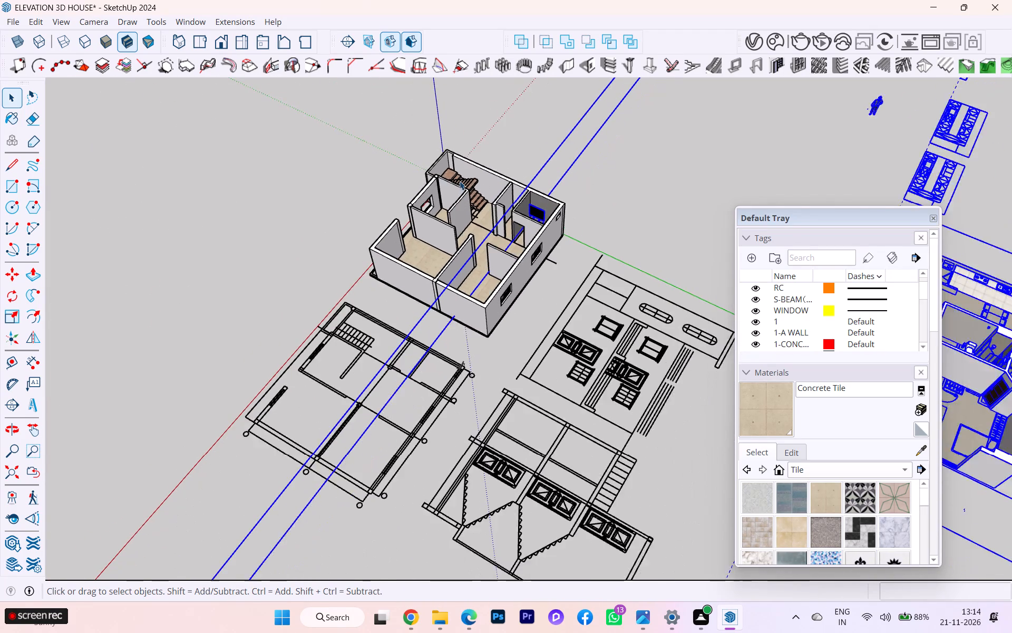
pyautogui.scroll(-3, 423, 154)
pyautogui.click(600, 187)
# Examine the imported apartment's bathroom, including its glass shower enclosure, toilet with accessories and small washbasin.
pyautogui.scroll(-1, 665, 207)
pyautogui.moveTo(665, 207); pyautogui.dragTo(819, 214, button='middle')
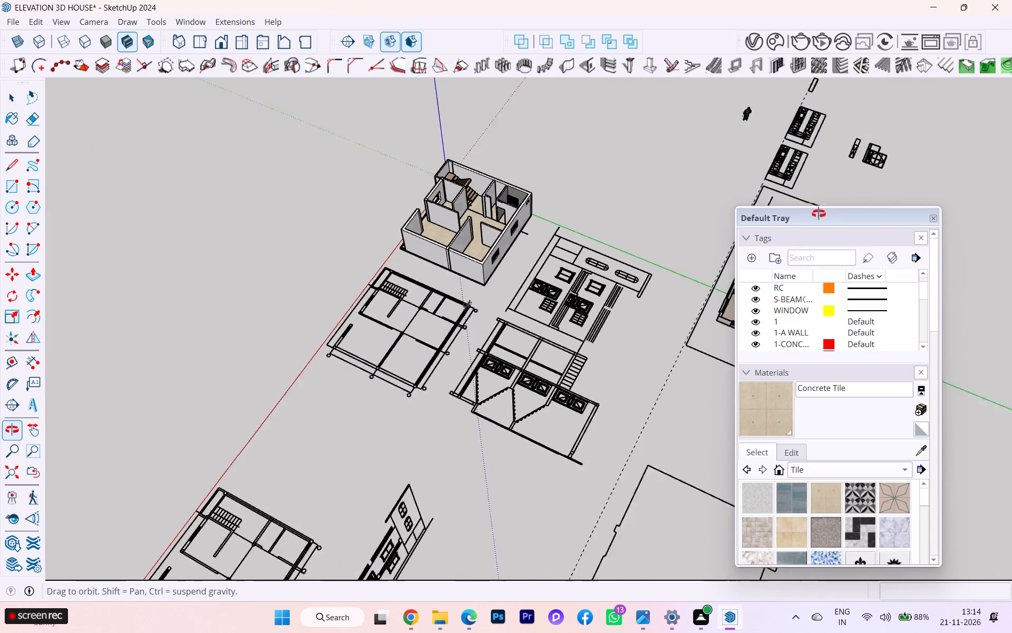
pyautogui.moveTo(819, 214); pyautogui.dragTo(953, 212, button='middle')
pyautogui.scroll(7, 727, 171)
pyautogui.scroll(-1, 704, 137)
pyautogui.scroll(7, 703, 136)
pyautogui.scroll(-1, 693, 95)
pyautogui.scroll(3, 693, 95)
pyautogui.scroll(-1, 692, 93)
pyautogui.scroll(2, 692, 93)
pyautogui.scroll(2, 630, 133)
pyautogui.scroll(-1, 623, 137)
pyautogui.scroll(2, 616, 138)
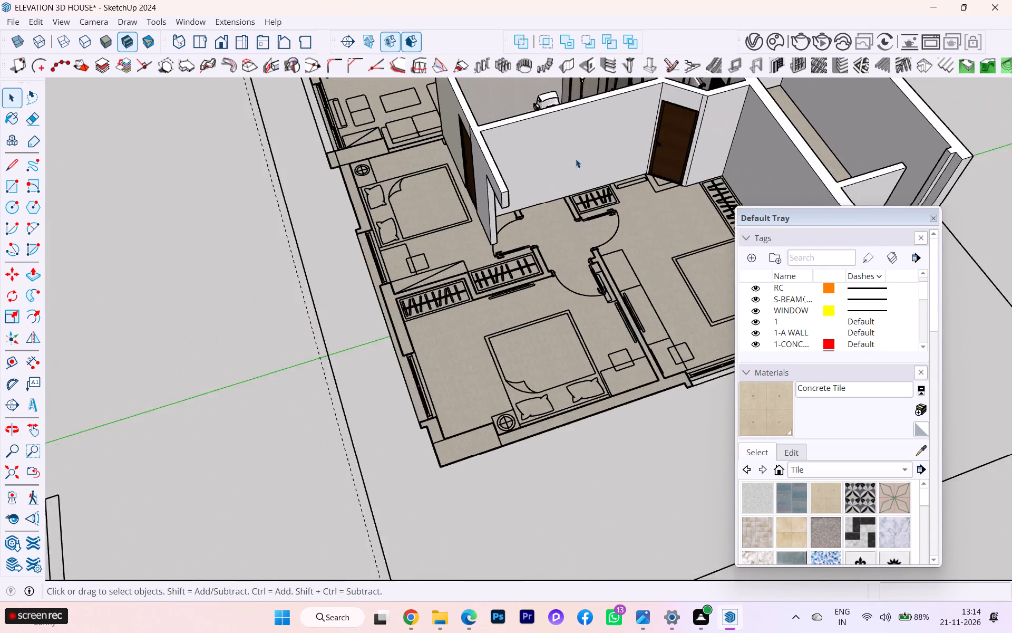
pyautogui.scroll(-3, 540, 174)
pyautogui.scroll(1, 526, 182)
pyautogui.scroll(-2, 523, 183)
pyautogui.moveTo(513, 181); pyautogui.dragTo(823, 250, button='middle')
pyautogui.scroll(-2, 704, 154)
pyautogui.scroll(2, 714, 154)
pyautogui.scroll(-2, 718, 154)
pyautogui.scroll(4, 477, 170)
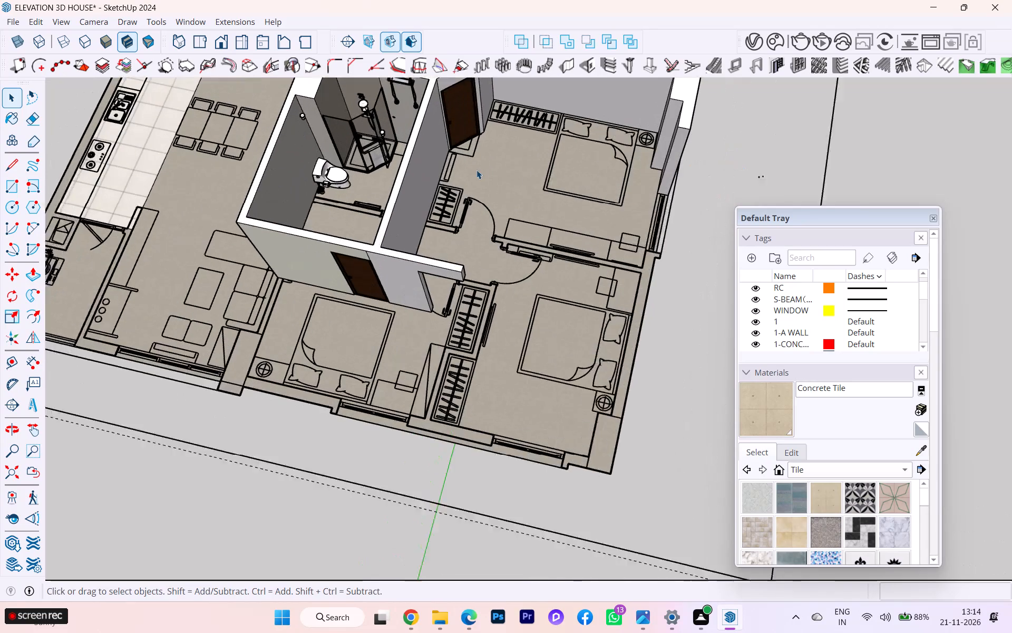
pyautogui.scroll(1, 476, 170)
pyautogui.scroll(4, 256, 131)
pyautogui.scroll(10, 356, 123)
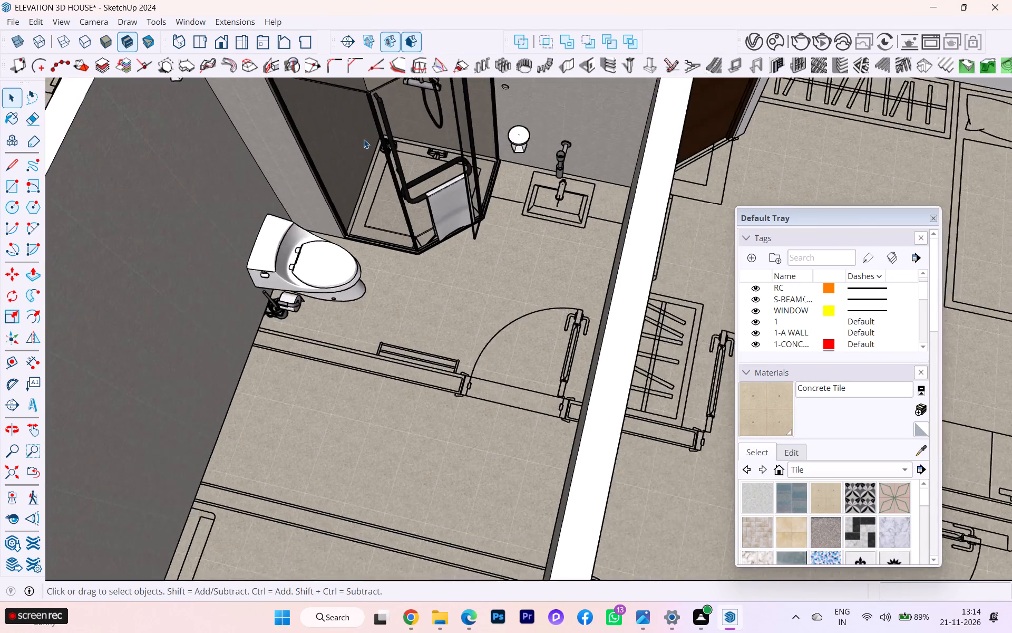
pyautogui.scroll(2, 364, 139)
pyautogui.scroll(-1, 364, 139)
pyautogui.scroll(1, 364, 139)
pyautogui.scroll(-1, 357, 156)
pyautogui.moveTo(357, 157); pyautogui.dragTo(500, 210, button='middle')
pyautogui.scroll(3, 396, 137)
pyautogui.scroll(1, 352, 133)
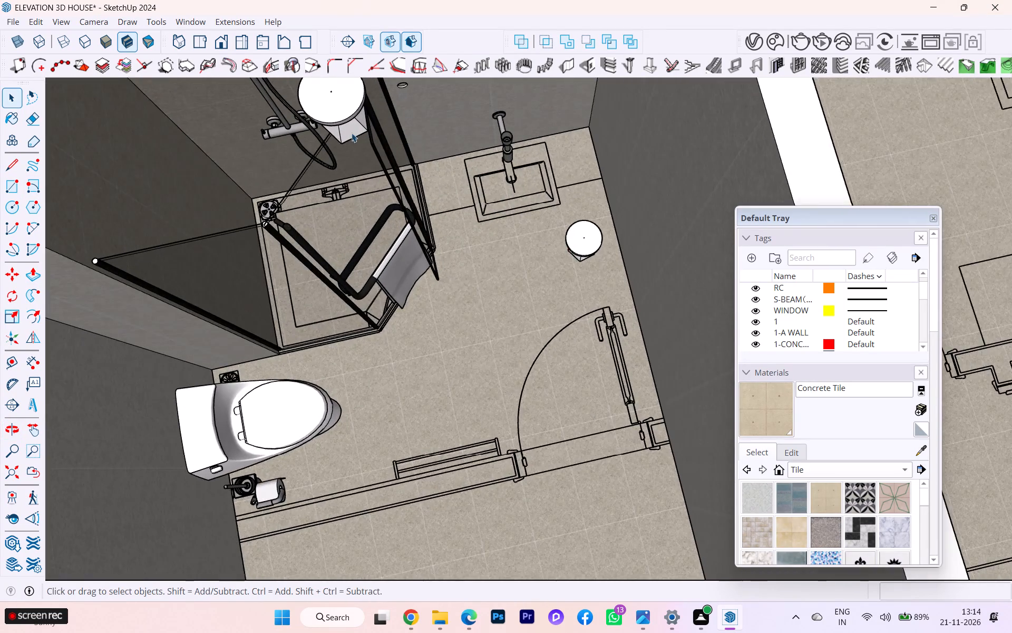
pyautogui.scroll(3, 352, 133)
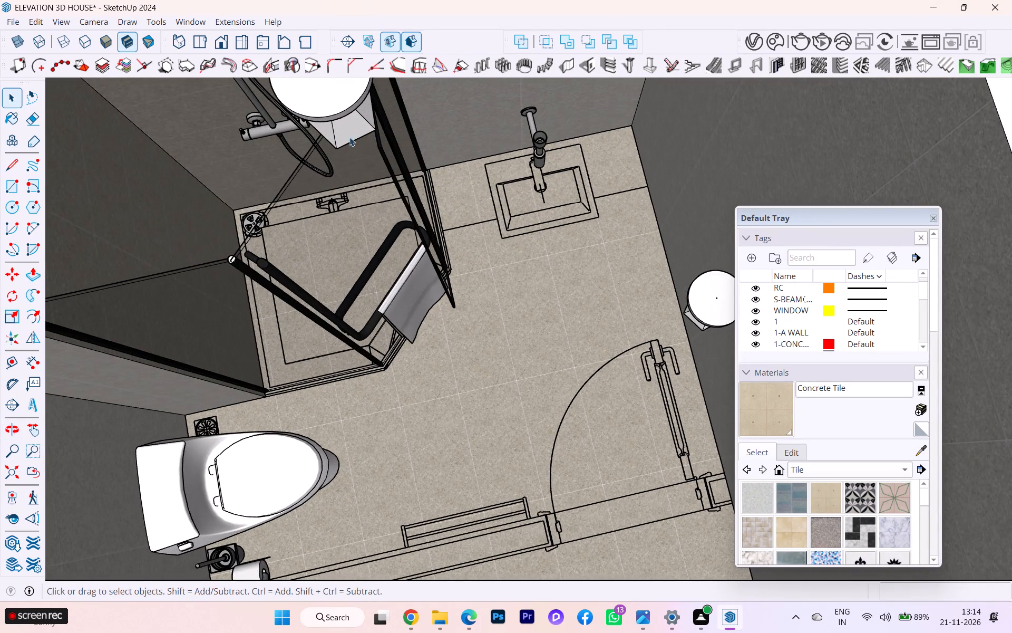
pyautogui.scroll(-3, 355, 157)
pyautogui.scroll(1, 349, 204)
pyautogui.scroll(-5, 348, 205)
pyautogui.moveTo(352, 184); pyautogui.dragTo(331, 73, button='middle')
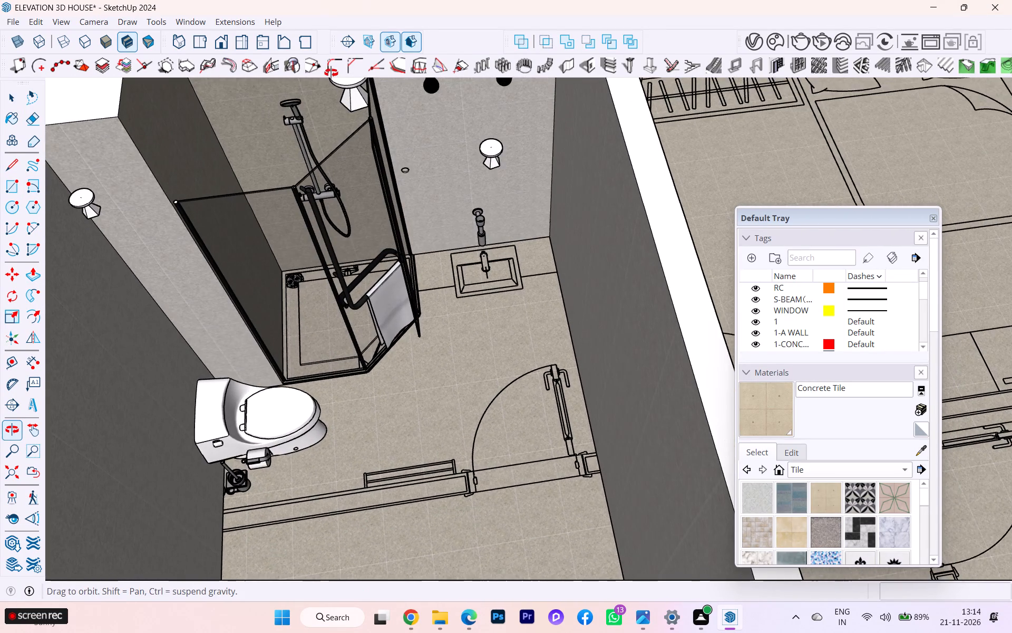
pyautogui.moveTo(331, 73); pyautogui.dragTo(326, 87, button='middle')
pyautogui.scroll(-4, 324, 99)
pyautogui.scroll(2, 342, 161)
pyautogui.scroll(-3, 342, 161)
pyautogui.scroll(1, 342, 161)
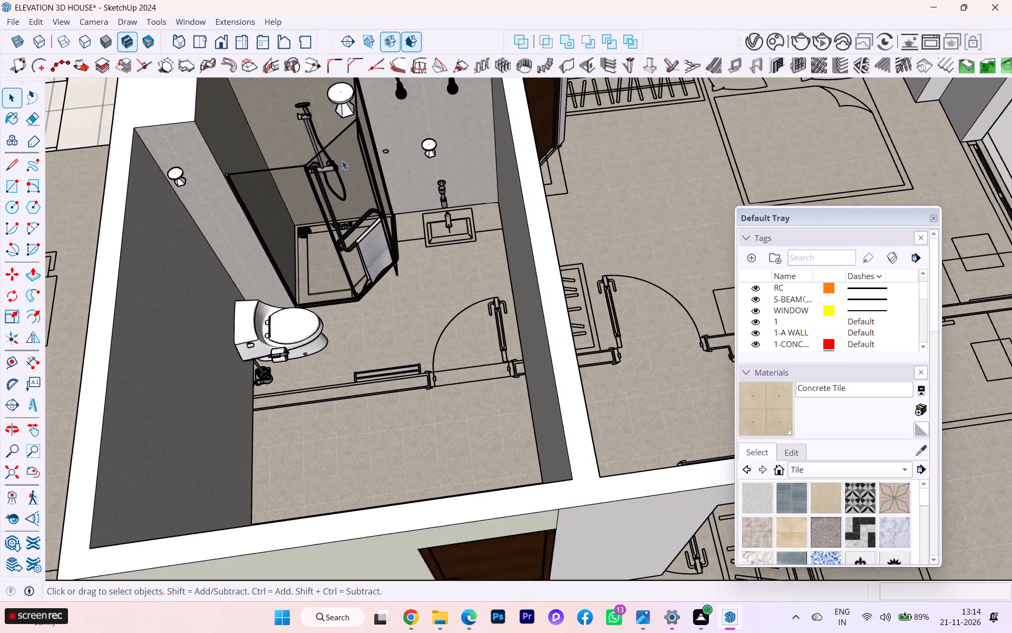
pyautogui.moveTo(342, 158); pyautogui.dragTo(286, 110, button='middle')
pyautogui.scroll(-1, 291, 140)
pyautogui.scroll(2, 291, 143)
pyautogui.scroll(-2, 295, 150)
pyautogui.scroll(1, 296, 151)
pyautogui.scroll(-8, 296, 152)
pyautogui.scroll(7, 309, 161)
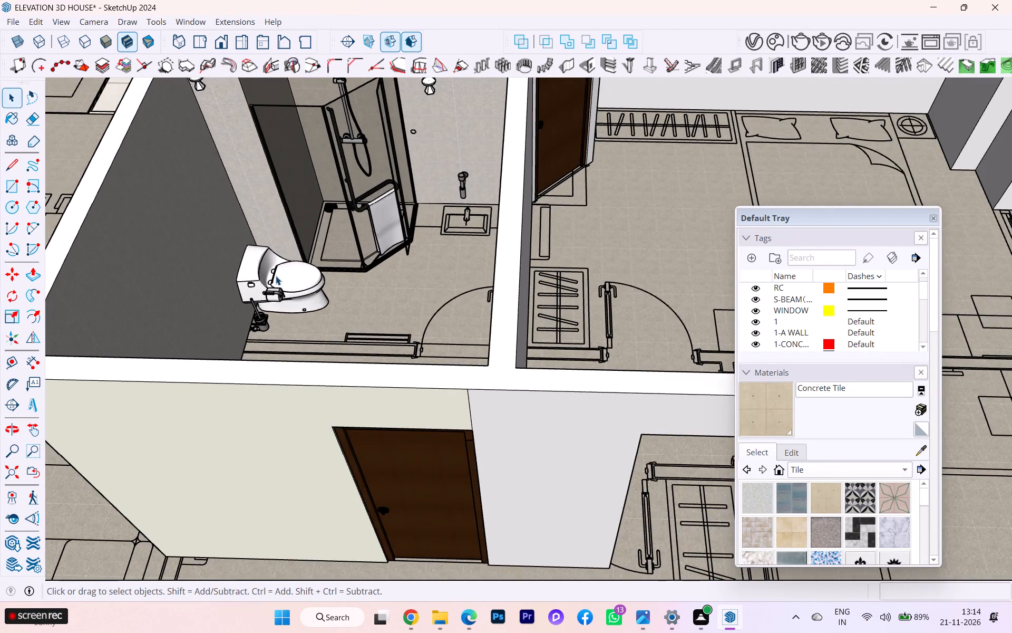
pyautogui.scroll(9, 276, 276)
pyautogui.scroll(-2, 277, 276)
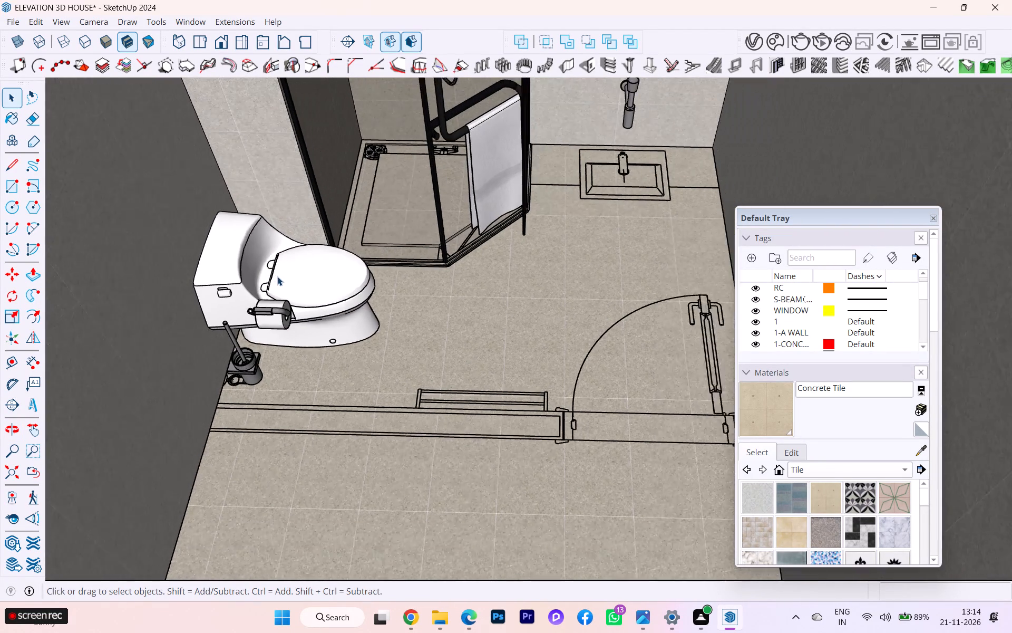
pyautogui.scroll(-8, 277, 276)
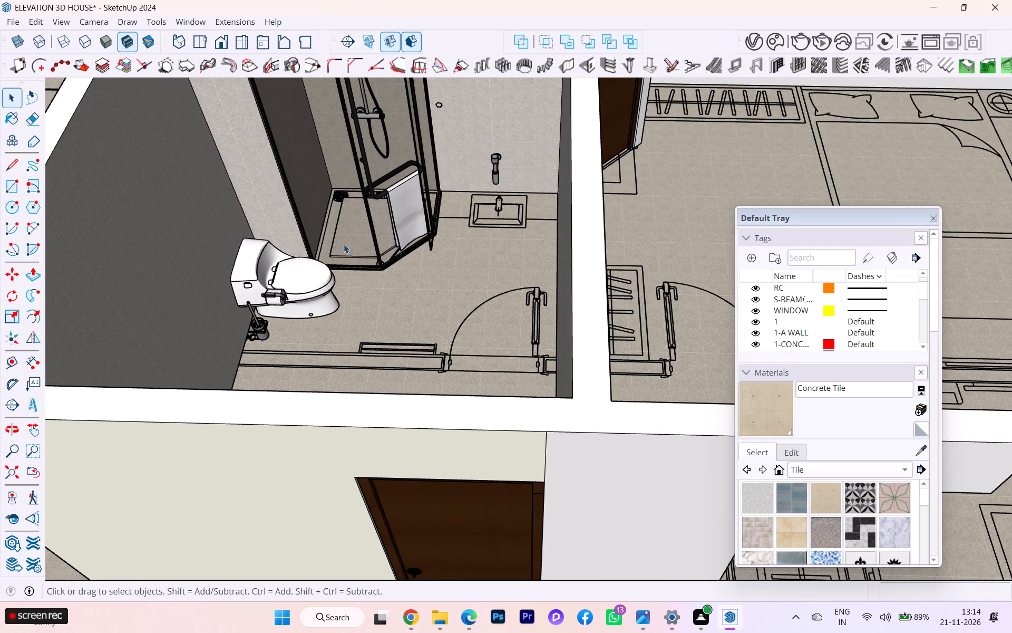
pyautogui.scroll(1, 486, 202)
pyautogui.scroll(-1, 488, 209)
pyautogui.scroll(1, 490, 212)
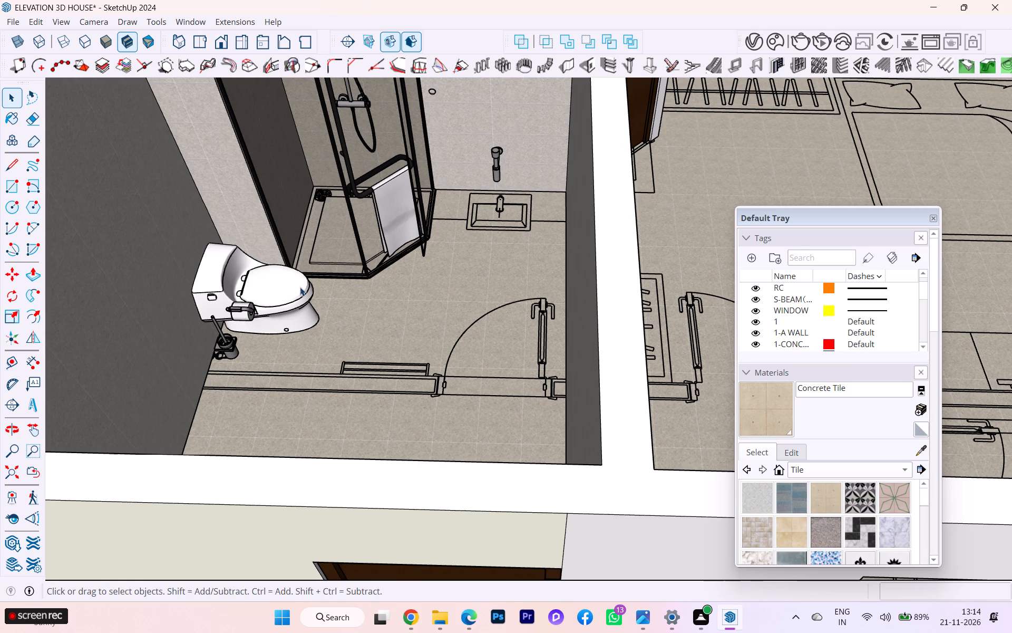
# Open the imported apartment group for editing at the bathroom's glass shower enclosure.
pyautogui.scroll(-3, 414, 298)
pyautogui.scroll(1, 444, 305)
pyautogui.scroll(-2, 445, 305)
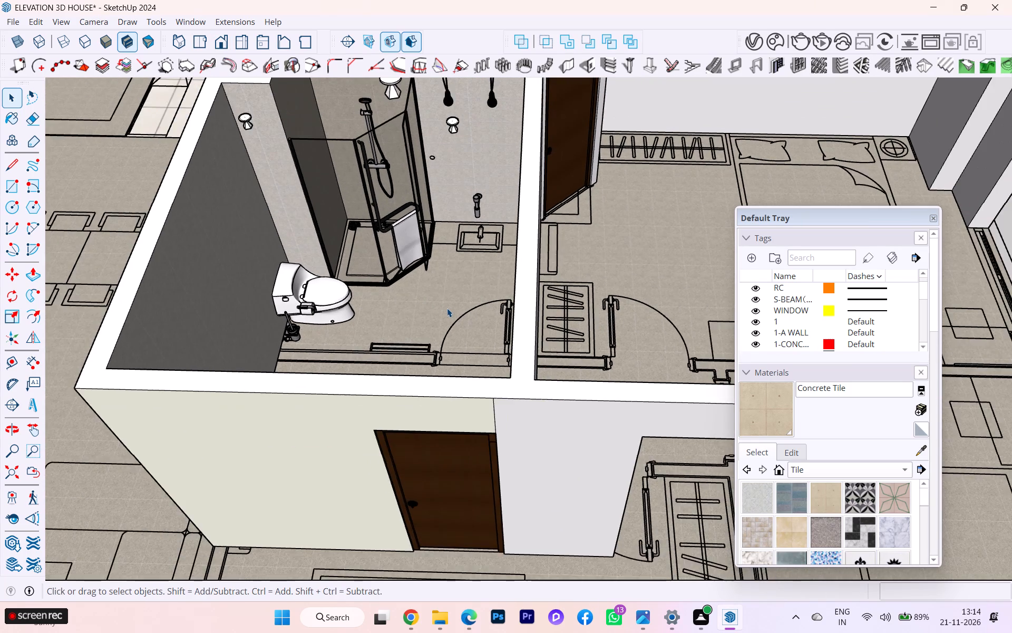
pyautogui.scroll(-2, 451, 306)
pyautogui.scroll(3, 384, 171)
pyautogui.click(424, 177)
pyautogui.scroll(3, 419, 196)
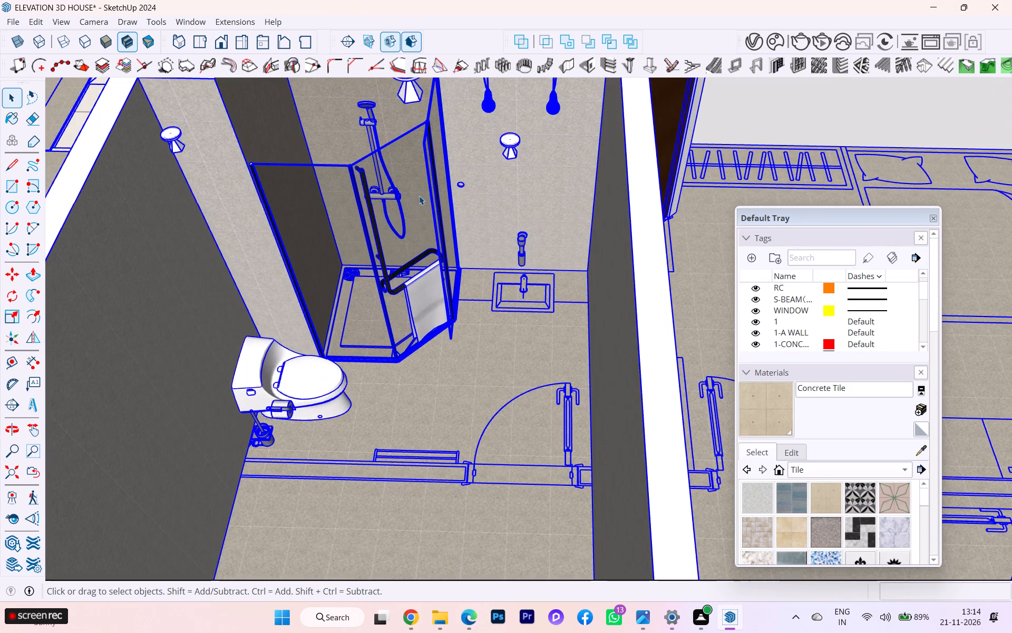
pyautogui.doubleClick(412, 204)
# Select the shower enclosure's front and side glass panels in turn to check whether they are separate objects.
pyautogui.click(410, 204)
pyautogui.scroll(2, 411, 215)
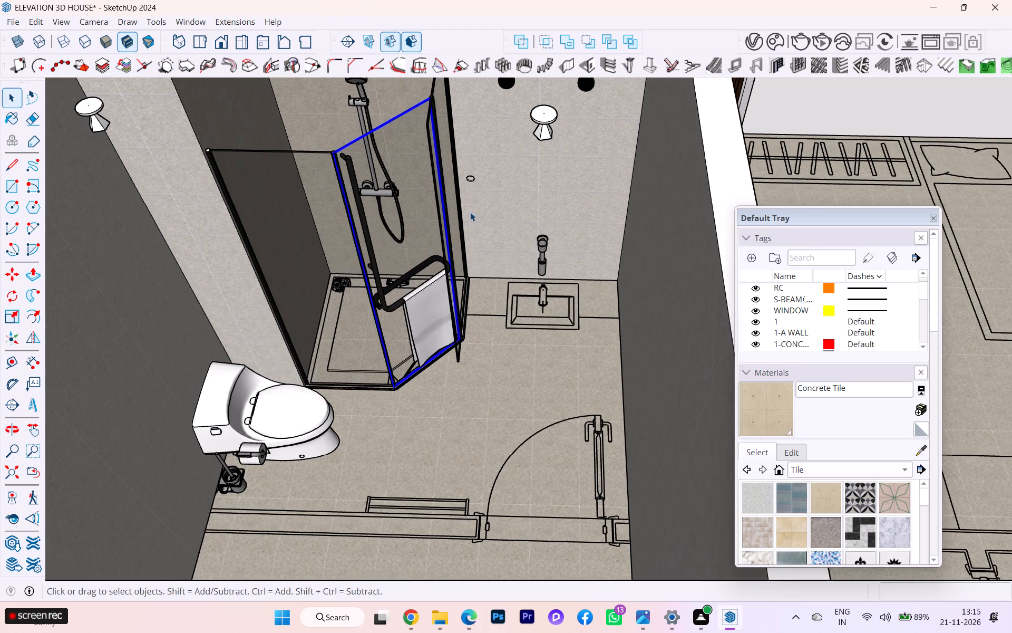
pyautogui.scroll(-1, 472, 213)
pyautogui.moveTo(479, 217); pyautogui.dragTo(340, 233)
pyautogui.click(327, 218)
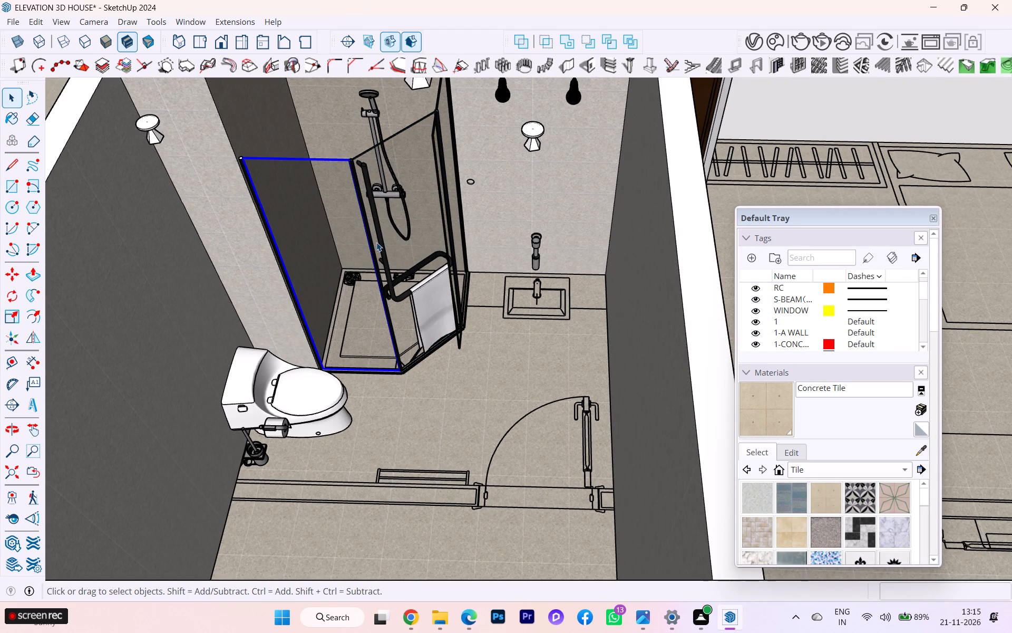
pyautogui.click(376, 242)
pyautogui.scroll(-5, 428, 245)
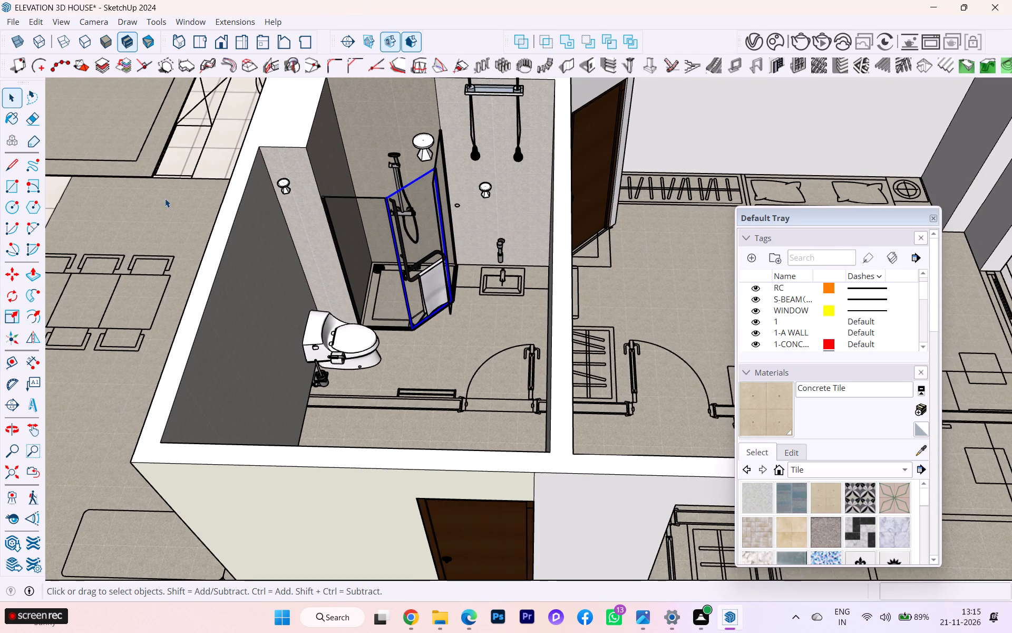
# Select the floor geometry beside the bathroom to check what it is joined to, and clear the selection.
pyautogui.click(164, 199)
pyautogui.scroll(2, 377, 217)
pyautogui.scroll(-1, 377, 217)
pyautogui.scroll(1, 377, 217)
pyautogui.scroll(1, 445, 277)
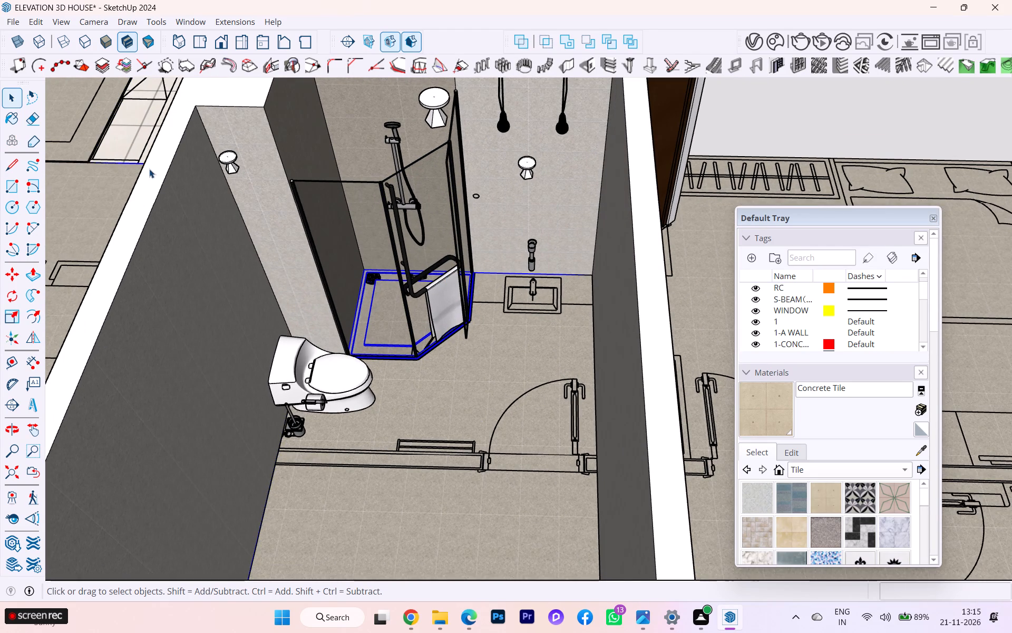
pyautogui.click(102, 178)
pyautogui.scroll(-4, 314, 233)
pyautogui.scroll(1, 340, 246)
pyautogui.scroll(-1, 341, 246)
pyautogui.scroll(-13, 369, 286)
pyautogui.scroll(4, 355, 320)
pyautogui.scroll(-1, 355, 320)
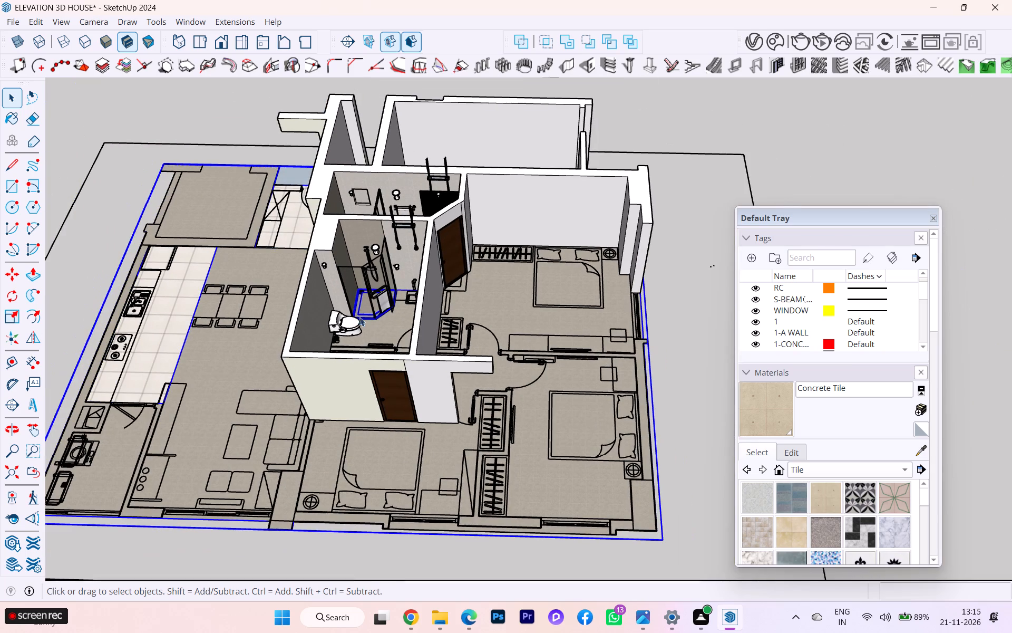
pyautogui.click(722, 103)
# Examine the bathroom's shower enclosure and surrounding fixtures from several angles.
pyautogui.scroll(4, 332, 276)
pyautogui.scroll(1, 401, 275)
pyautogui.scroll(-1, 401, 275)
pyautogui.scroll(3, 401, 275)
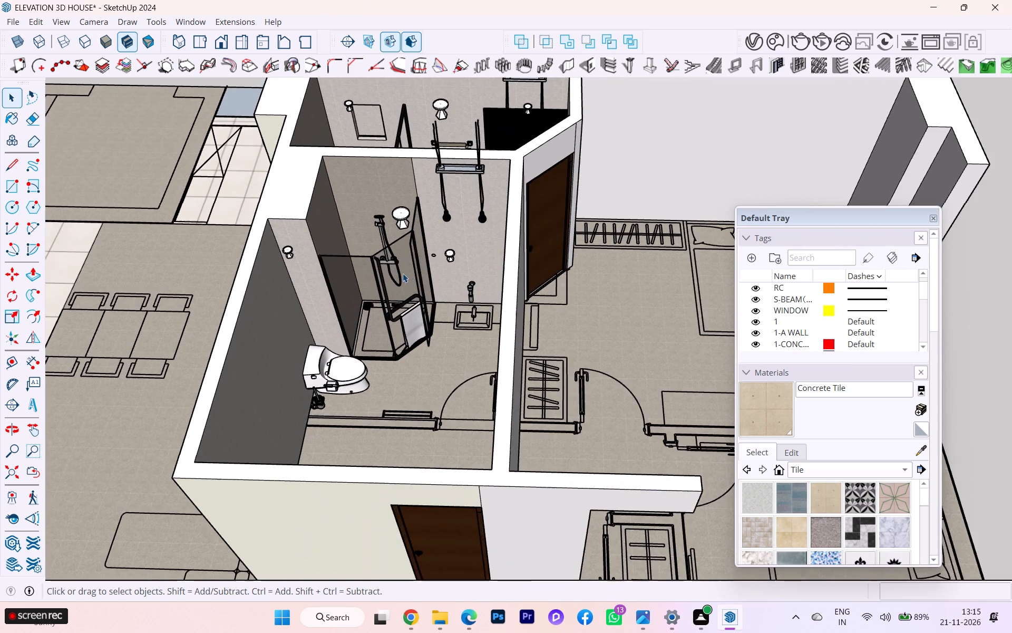
pyautogui.scroll(1, 417, 268)
pyautogui.scroll(4, 467, 174)
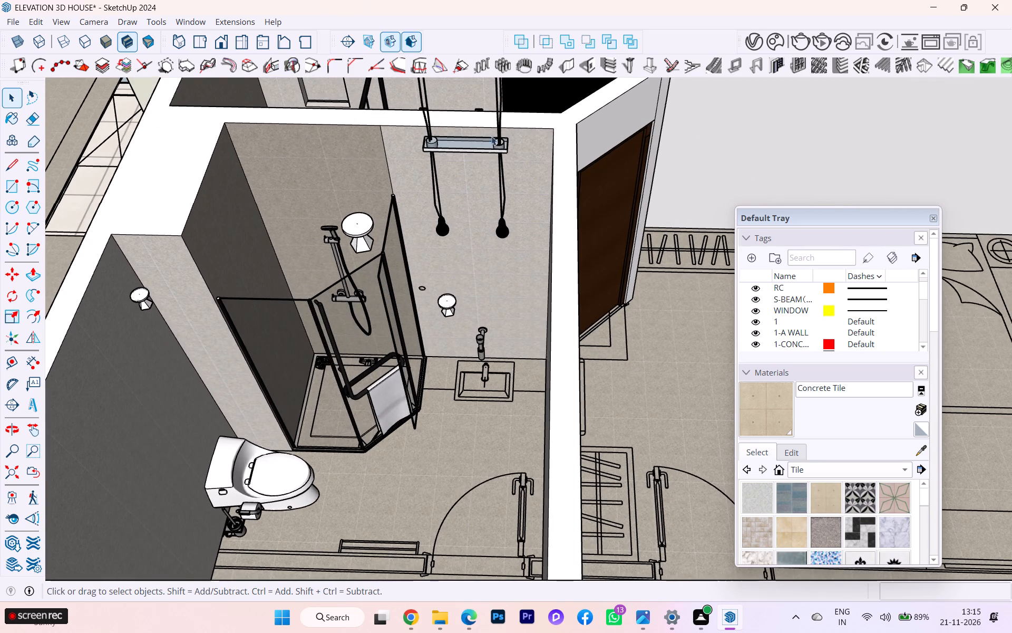
pyautogui.moveTo(494, 131); pyautogui.dragTo(622, 69, button='middle')
pyautogui.scroll(-3, 382, 303)
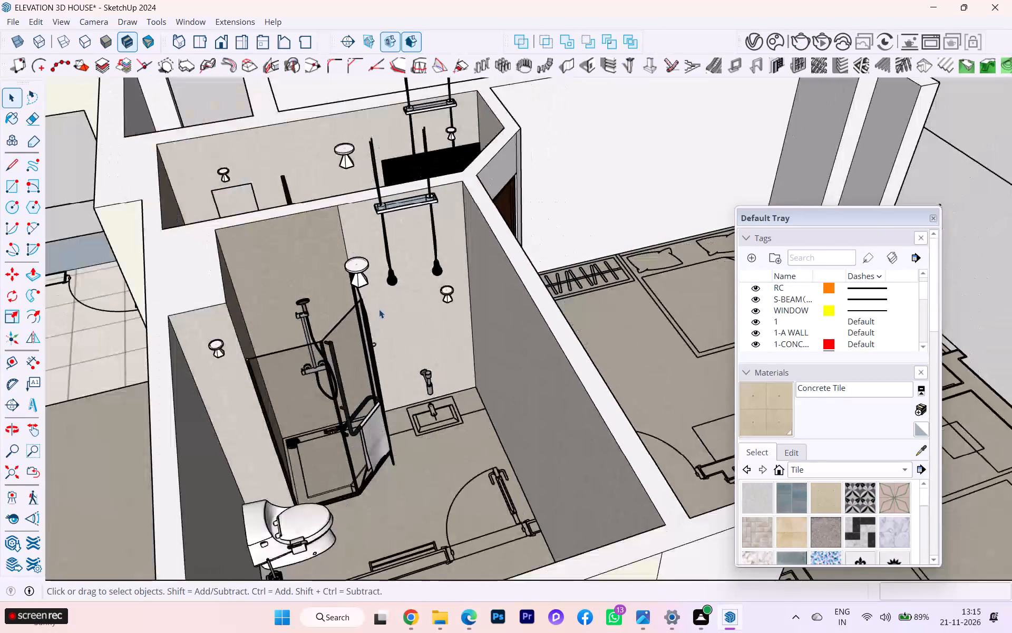
pyautogui.moveTo(410, 309); pyautogui.dragTo(293, 276, button='middle')
pyautogui.scroll(3, 344, 270)
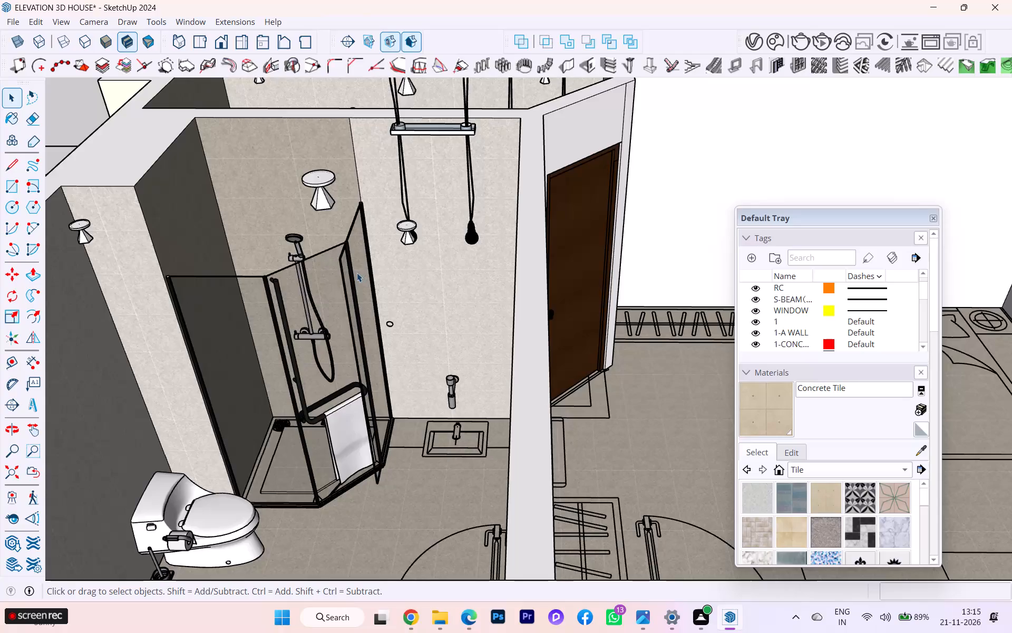
# Select the shower enclosure's side, front and end glass panels one by one to check how they are grouped.
pyautogui.click(328, 282)
pyautogui.click(270, 298)
pyautogui.click(246, 309)
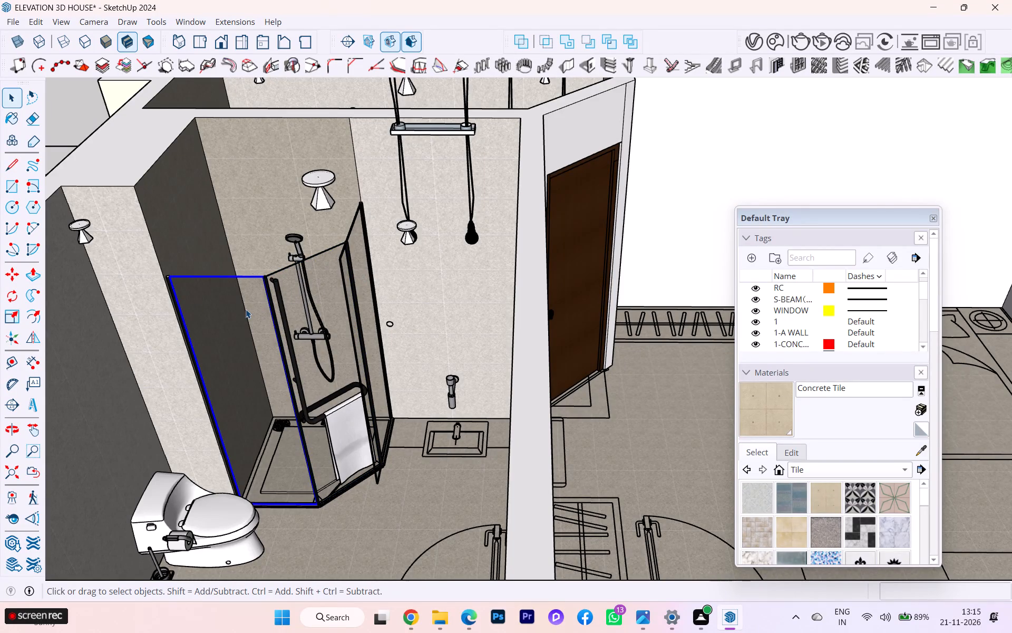
pyautogui.click(328, 294)
pyautogui.click(370, 303)
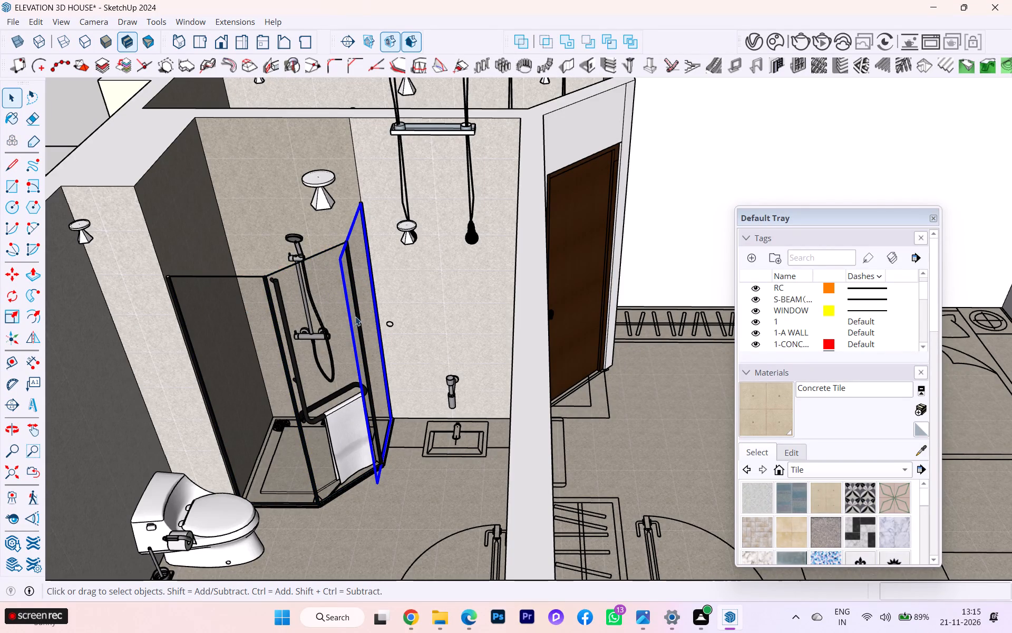
pyautogui.click(306, 405)
pyautogui.click(249, 431)
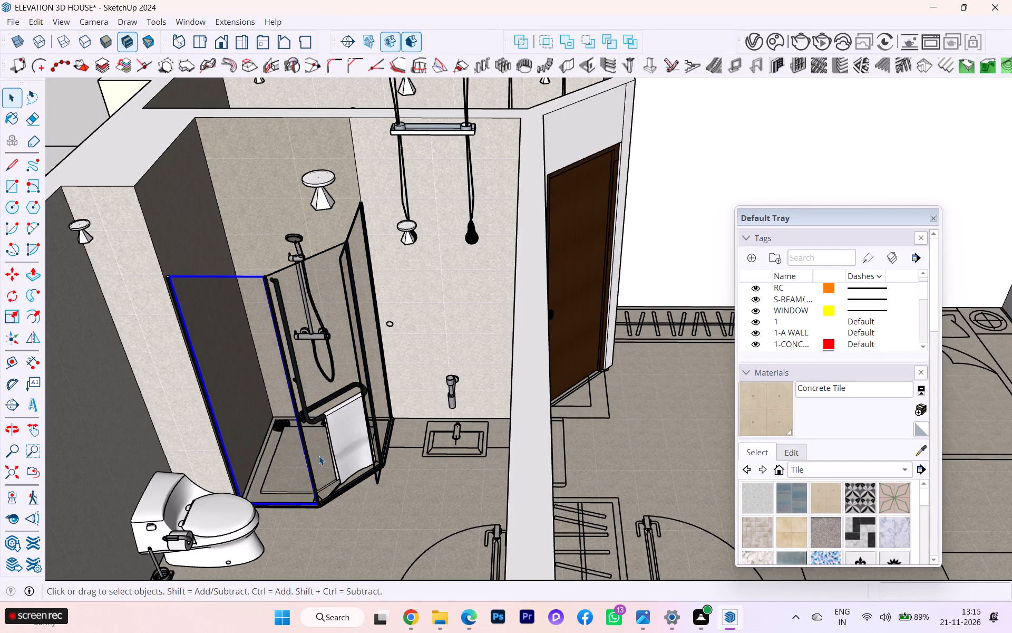
pyautogui.scroll(5, 344, 454)
pyautogui.moveTo(411, 399); pyautogui.dragTo(254, 324)
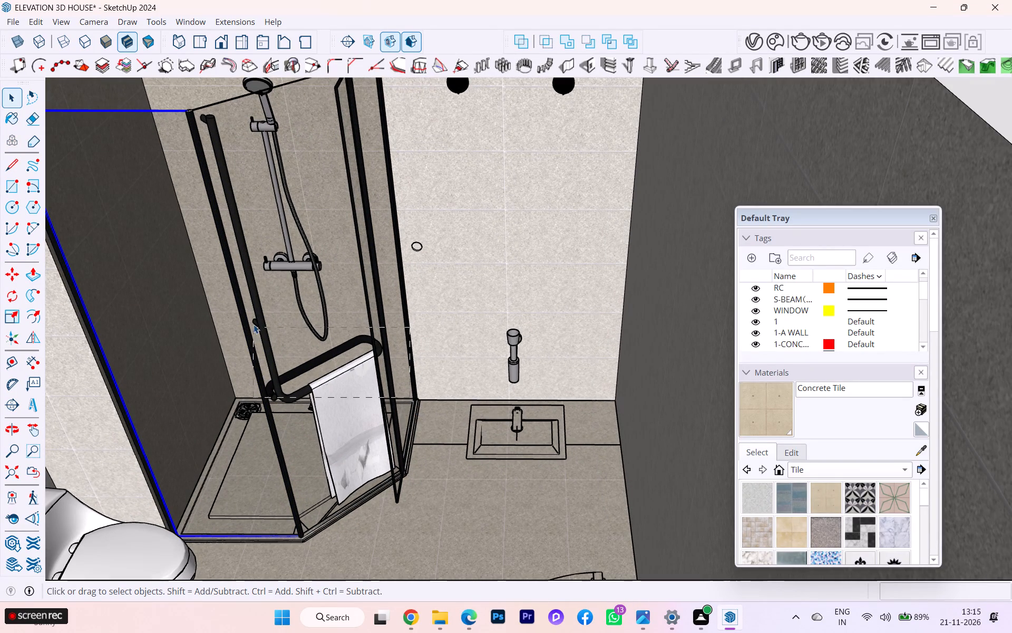
pyautogui.moveTo(254, 324); pyautogui.dragTo(250, 315)
pyautogui.click(392, 459)
pyautogui.scroll(-6, 513, 453)
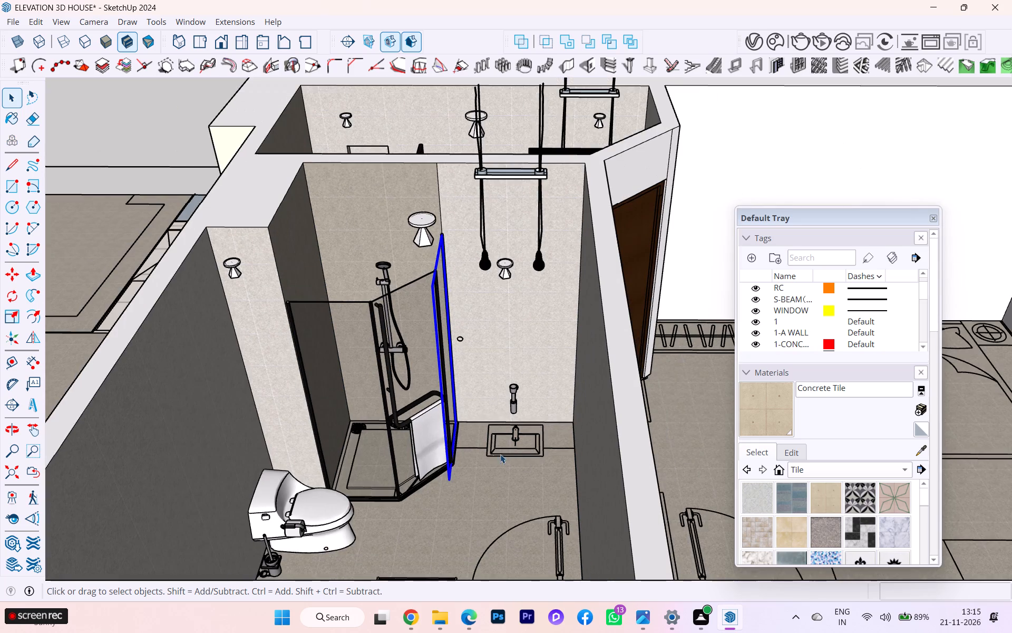
# Examine the small washbasin with its tap and the shower's towel rail up close.
pyautogui.moveTo(510, 491); pyautogui.dragTo(513, 571, button='middle')
pyautogui.scroll(8, 513, 570)
pyautogui.scroll(-3, 518, 537)
pyautogui.scroll(7, 528, 454)
pyautogui.scroll(2, 499, 362)
pyautogui.scroll(-4, 469, 337)
pyautogui.moveTo(572, 356); pyautogui.dragTo(618, 240, button='middle')
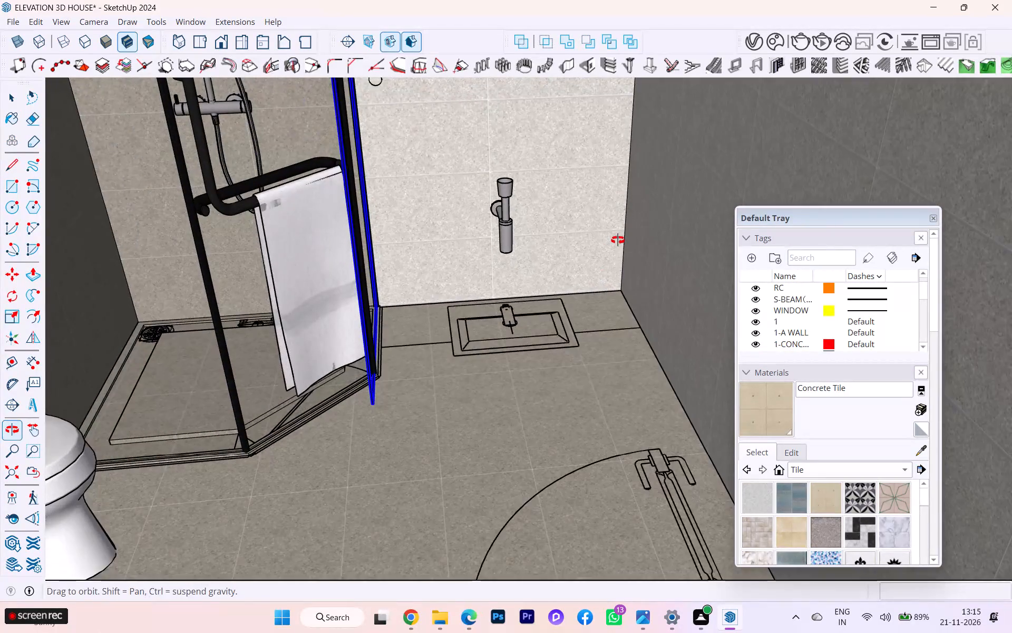
pyautogui.moveTo(618, 240); pyautogui.dragTo(689, 376, button='middle')
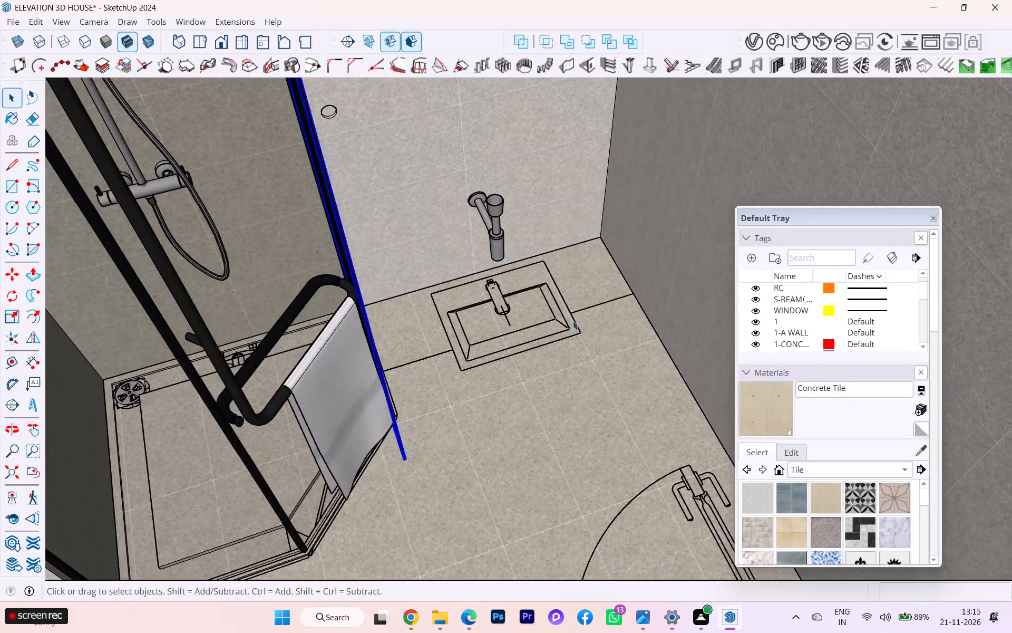
# Examine the whole apartment layout and the bathroom's position within it, including the shower, toilet and washbasin.
pyautogui.scroll(-2, 546, 319)
pyautogui.scroll(-8, 485, 325)
pyautogui.scroll(-1, 513, 367)
pyautogui.scroll(2, 514, 368)
pyautogui.scroll(-5, 515, 368)
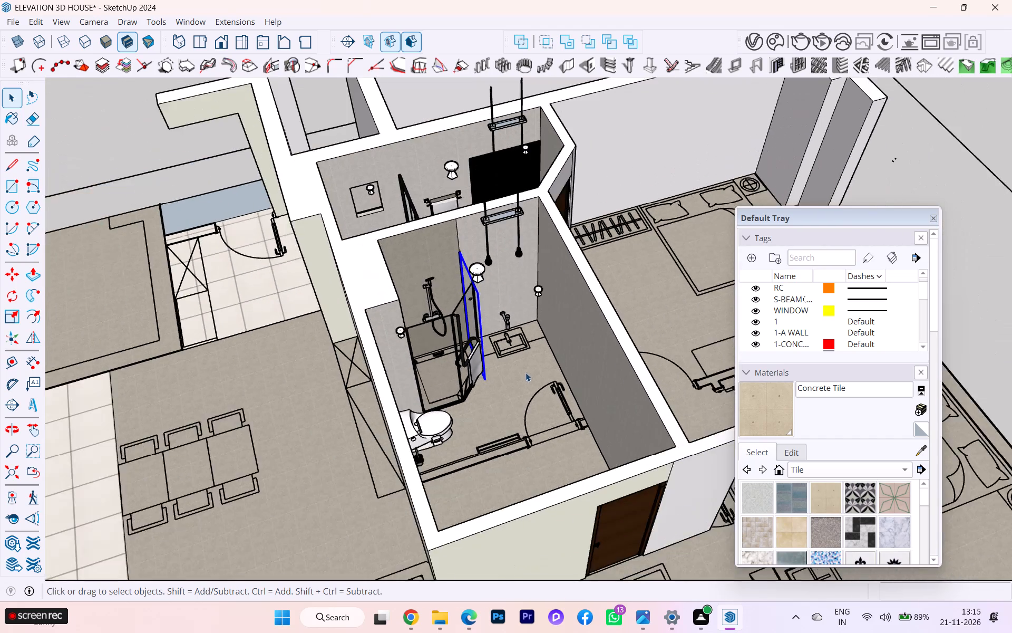
pyautogui.scroll(-10, 527, 371)
pyautogui.scroll(3, 436, 426)
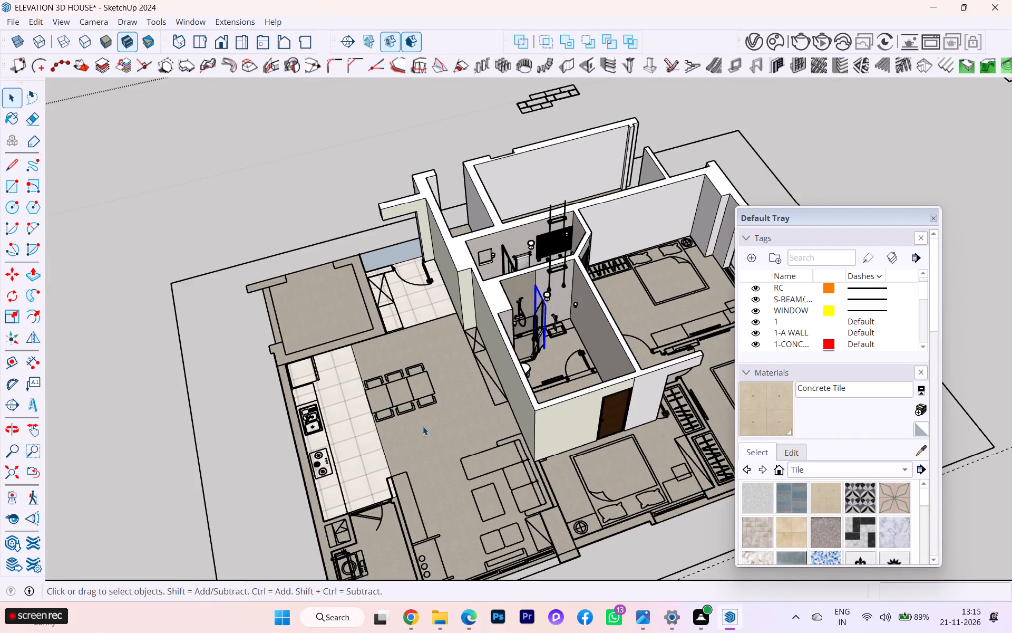
pyautogui.scroll(4, 423, 426)
pyautogui.scroll(3, 392, 396)
pyautogui.scroll(-9, 517, 386)
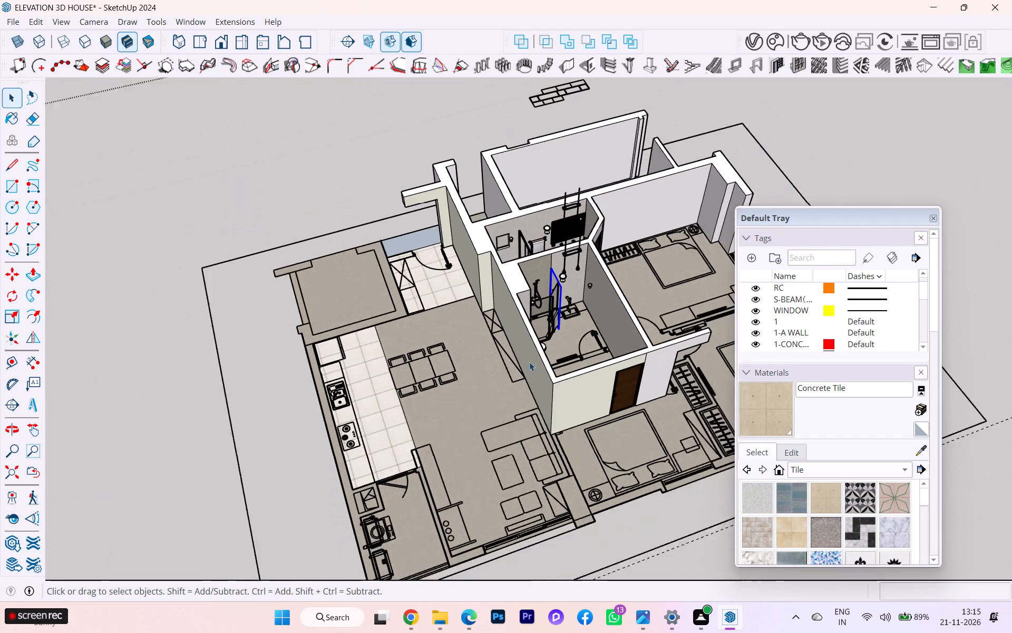
pyautogui.scroll(-6, 35, 237)
pyautogui.scroll(-4, 312, 311)
pyautogui.scroll(-4, 244, 316)
pyautogui.scroll(8, 458, 316)
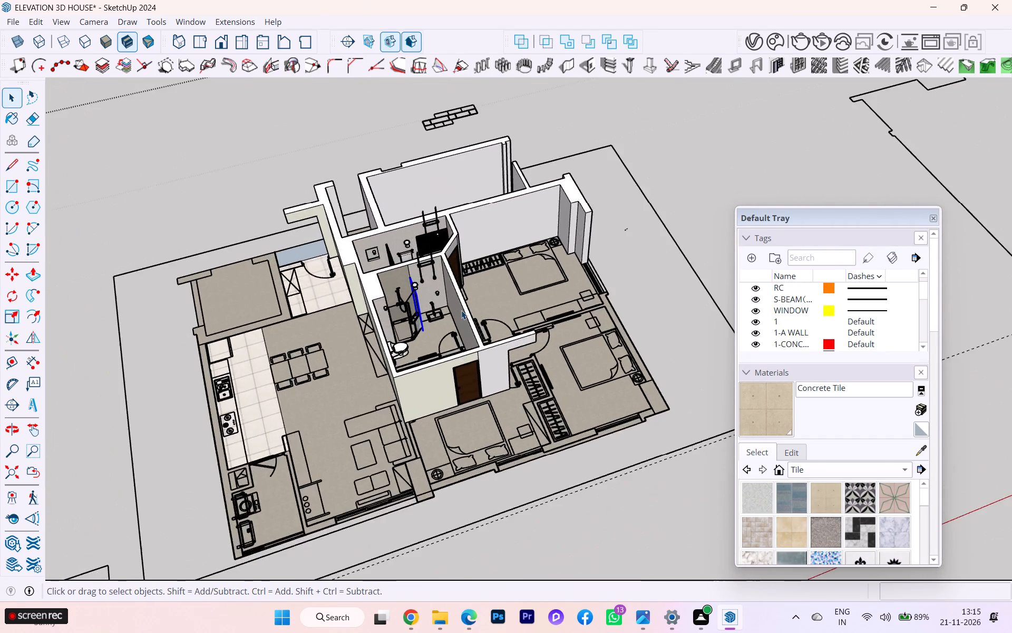
pyautogui.scroll(2, 461, 310)
pyautogui.scroll(-2, 462, 308)
pyautogui.scroll(8, 462, 308)
pyautogui.scroll(-2, 478, 307)
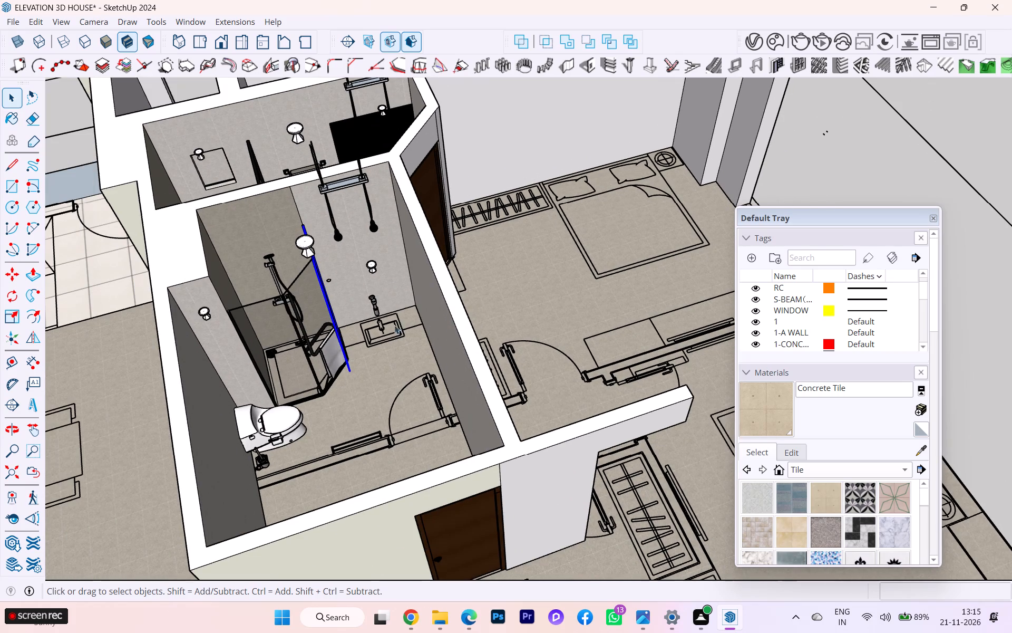
pyautogui.scroll(2, 375, 339)
pyautogui.scroll(1, 366, 285)
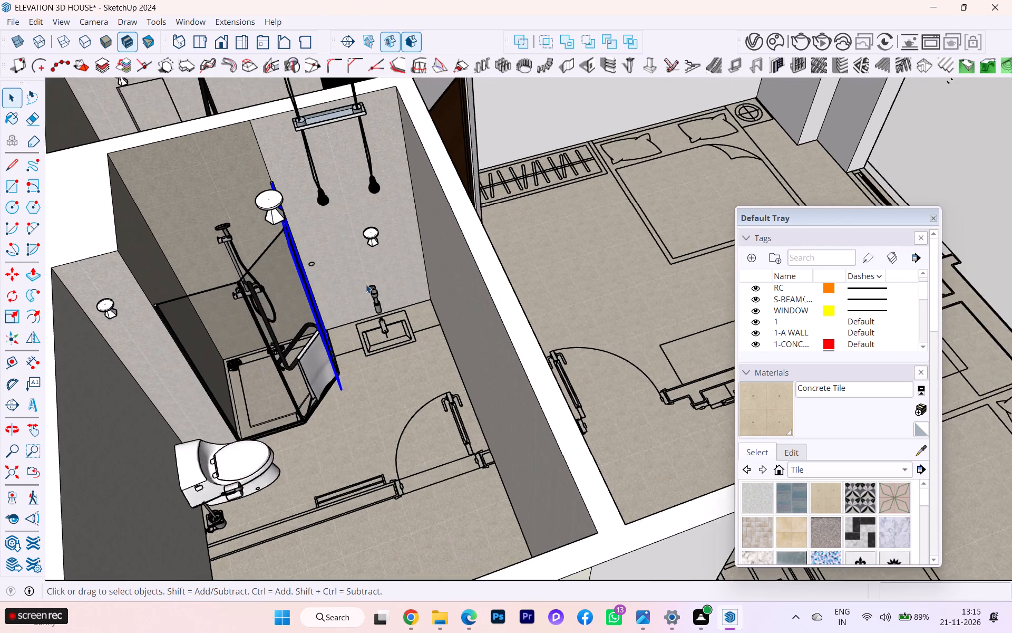
pyautogui.scroll(3, 366, 284)
# Select the shower enclosure's front and side glass panels again to check their extents.
pyautogui.moveTo(287, 315); pyautogui.dragTo(273, 315)
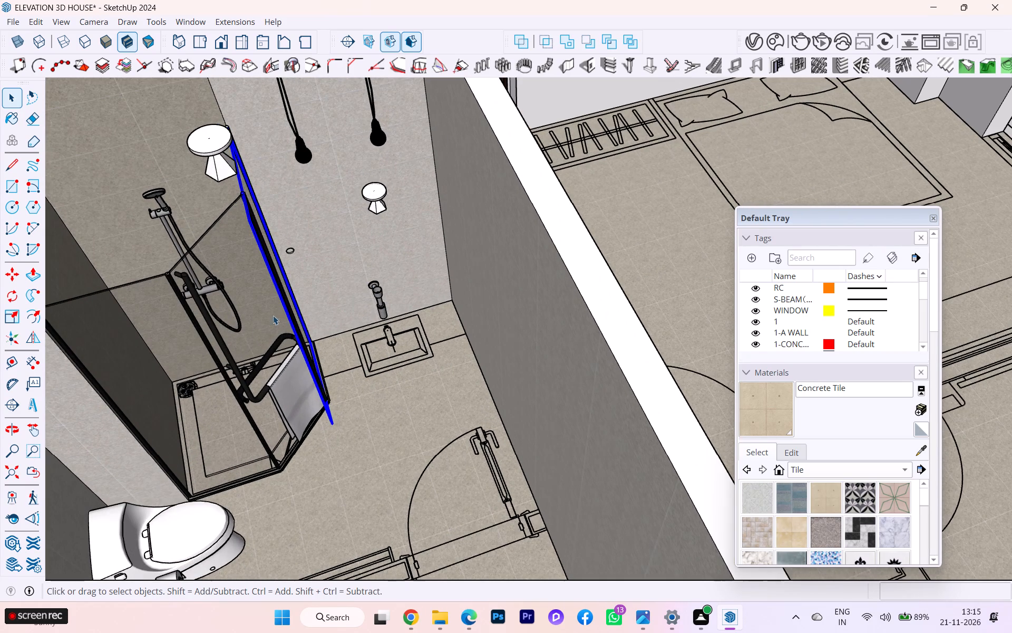
pyautogui.moveTo(273, 315); pyautogui.dragTo(201, 335)
pyautogui.scroll(-1, 367, 324)
pyautogui.click(245, 333)
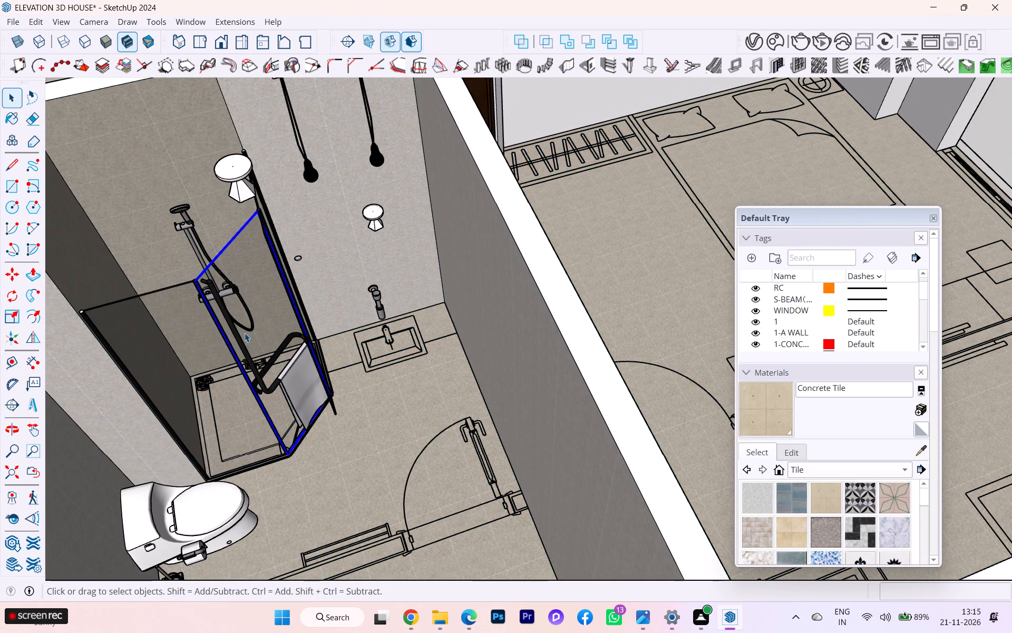
pyautogui.click(187, 343)
pyautogui.click(246, 331)
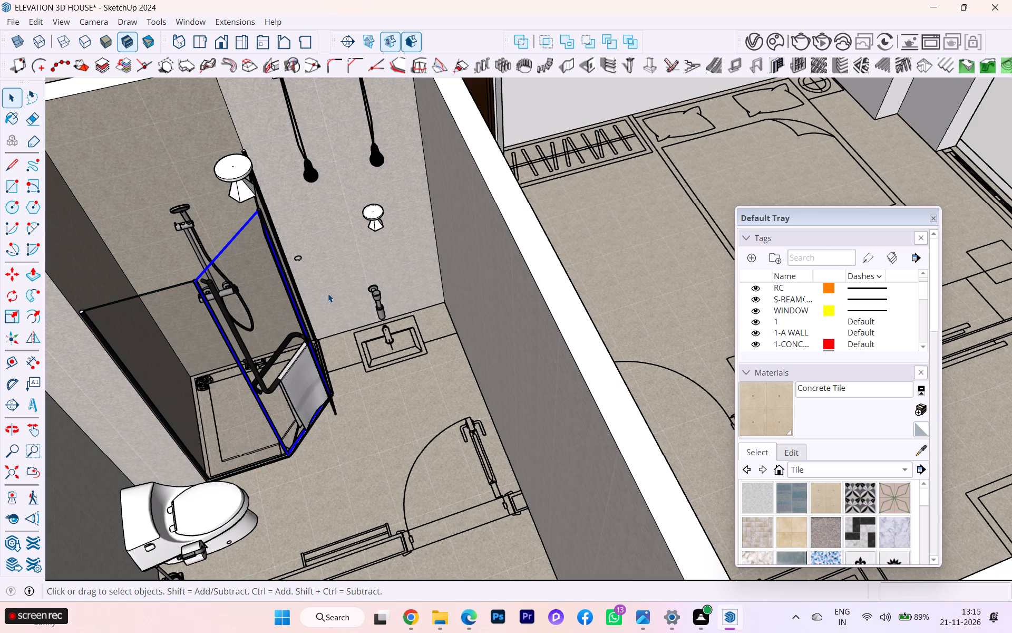
# Examine the arrangement of the toilet, shower enclosure and washbasin relative to the bathroom walls.
pyautogui.scroll(-1, 328, 293)
pyautogui.scroll(1, 328, 293)
pyautogui.scroll(-1, 328, 293)
pyautogui.scroll(1, 328, 293)
pyautogui.scroll(-3, 328, 293)
pyautogui.scroll(2, 305, 306)
pyautogui.scroll(-2, 305, 306)
pyautogui.scroll(-6, 498, 320)
pyautogui.scroll(2, 515, 316)
pyautogui.scroll(-1, 514, 316)
pyautogui.scroll(3, 513, 317)
pyautogui.scroll(-1, 513, 318)
pyautogui.moveTo(514, 319); pyautogui.dragTo(396, 327, button='middle')
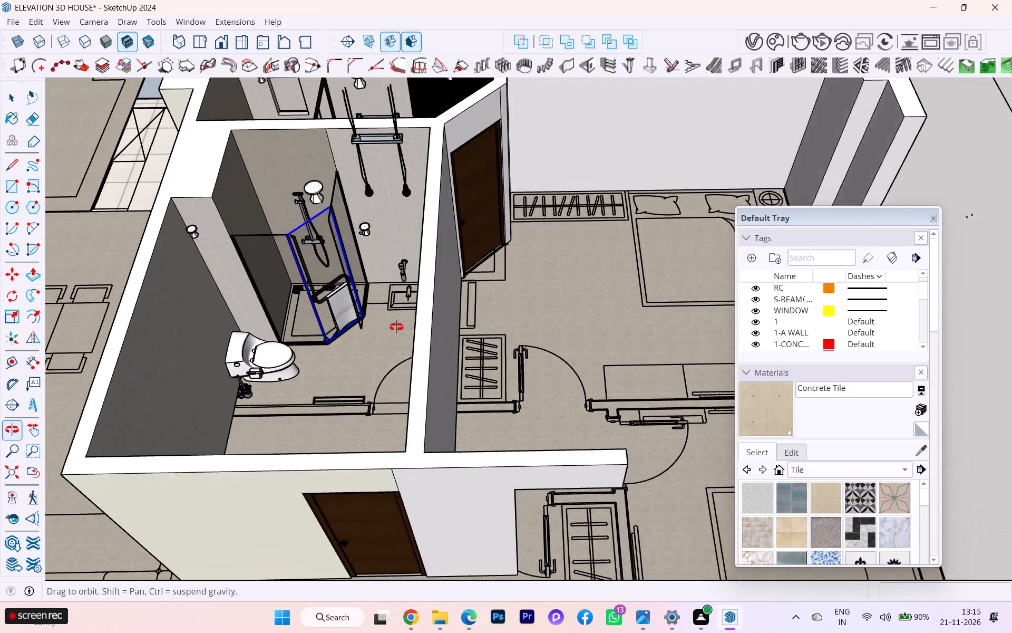
pyautogui.moveTo(396, 327); pyautogui.dragTo(383, 332, button='middle')
pyautogui.scroll(-1, 546, 304)
pyautogui.scroll(5, 284, 299)
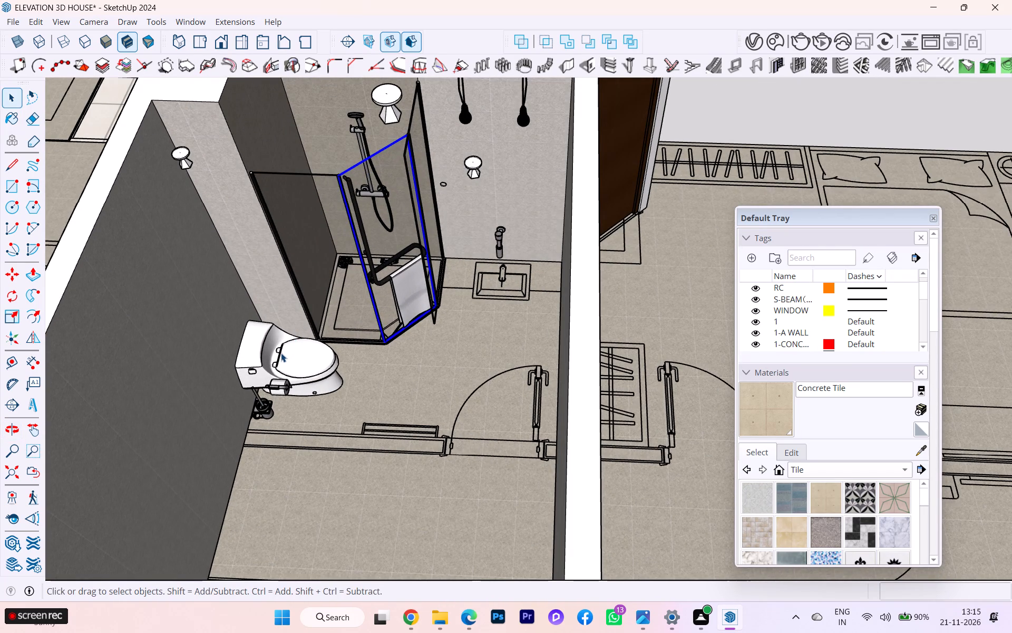
pyautogui.scroll(-4, 297, 352)
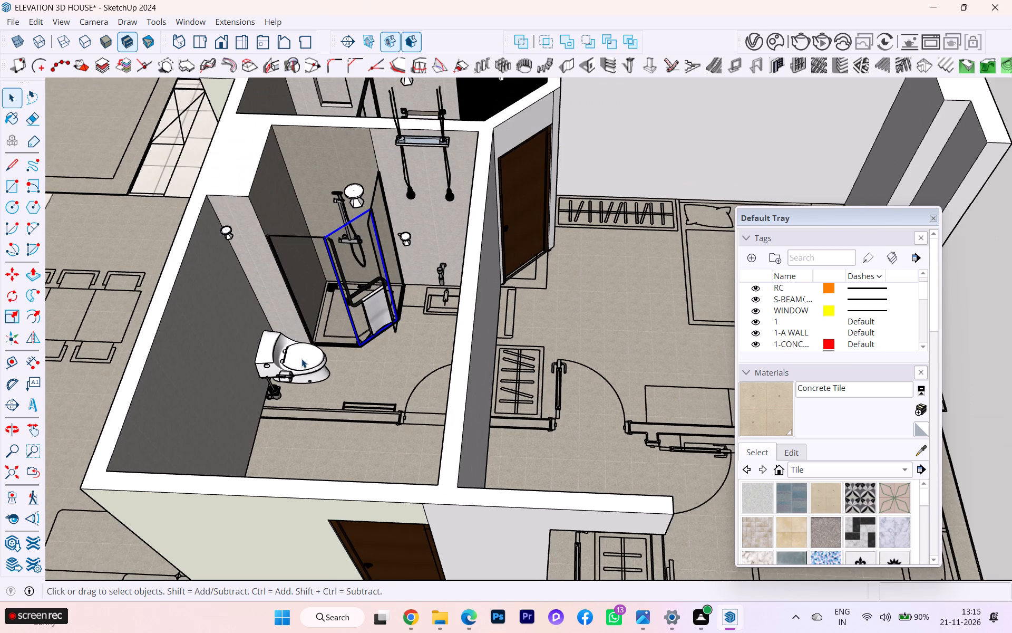
pyautogui.scroll(2, 301, 359)
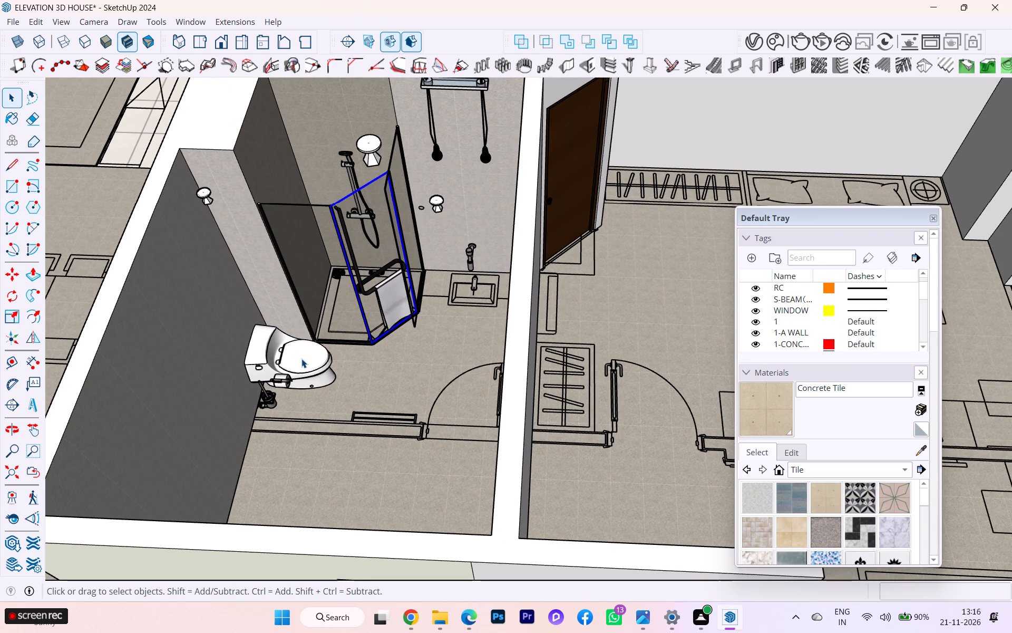
pyautogui.scroll(4, 305, 357)
# Select the toilet and the shower enclosure's glass panels in turn to check which are separate objects.
pyautogui.click(300, 364)
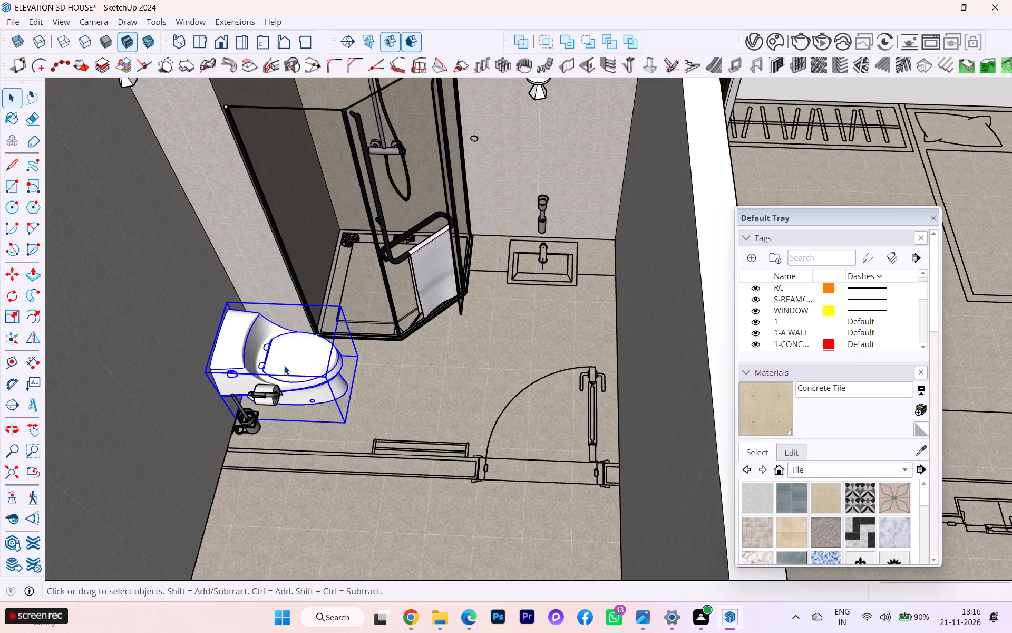
pyautogui.scroll(-3, 417, 367)
pyautogui.click(407, 246)
pyautogui.click(370, 268)
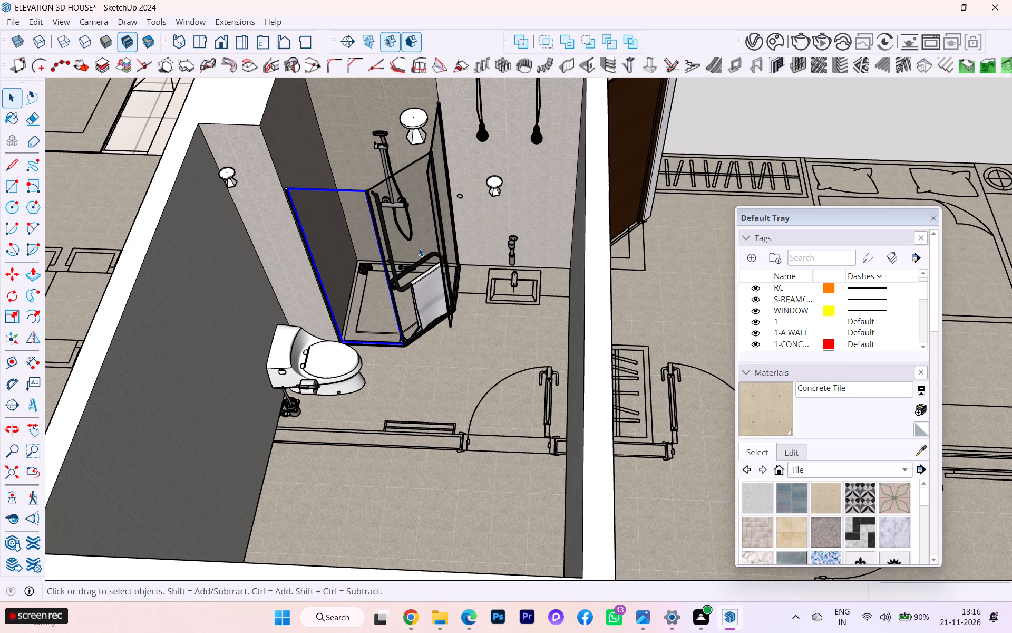
pyautogui.click(441, 220)
pyautogui.click(402, 243)
pyautogui.click(367, 255)
# Clear the shower panel selection and examine the apartment layout around the two adjoining bathrooms.
pyautogui.scroll(-4, 417, 216)
pyautogui.scroll(-3, 517, 255)
pyautogui.scroll(-7, 560, 276)
pyautogui.scroll(3, 559, 279)
pyautogui.scroll(-5, 444, 276)
pyautogui.scroll(-1, 394, 285)
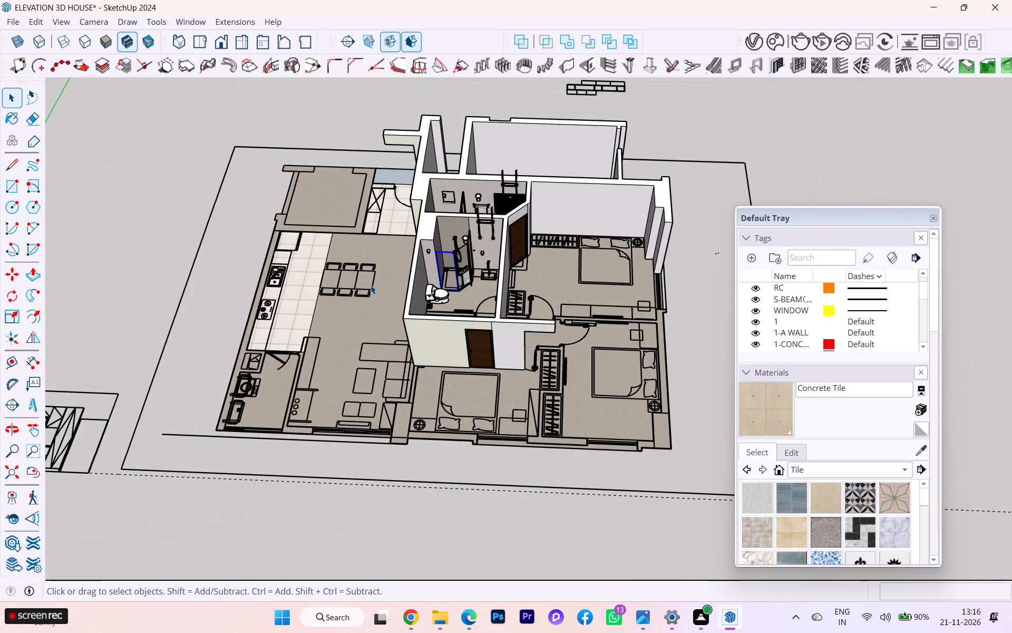
pyautogui.click(210, 216)
pyautogui.scroll(1, 497, 280)
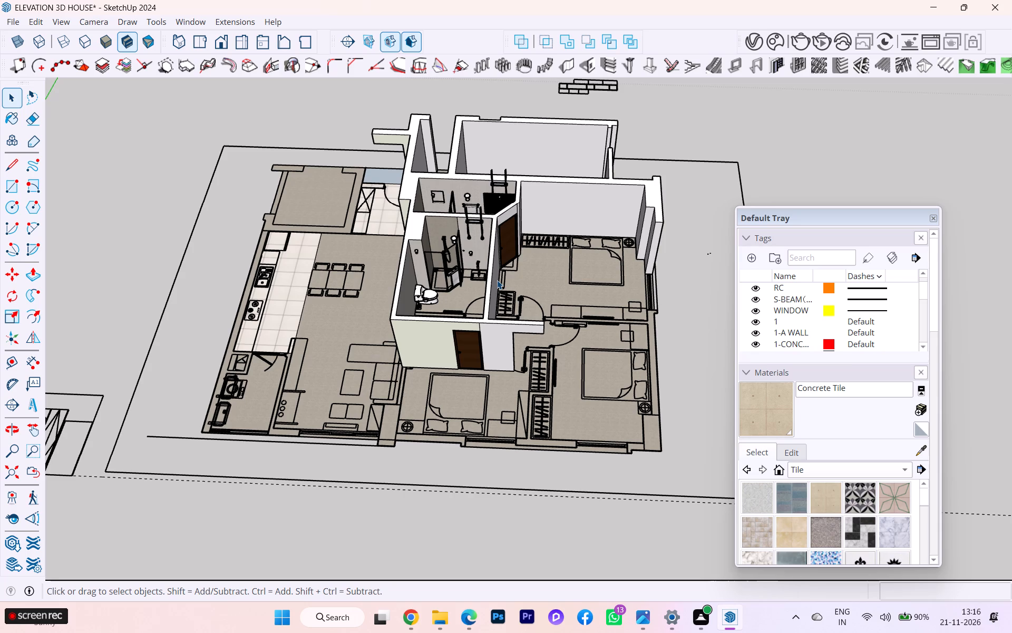
pyautogui.scroll(1, 497, 280)
pyautogui.scroll(5, 497, 229)
pyautogui.scroll(-2, 458, 244)
pyautogui.scroll(4, 458, 244)
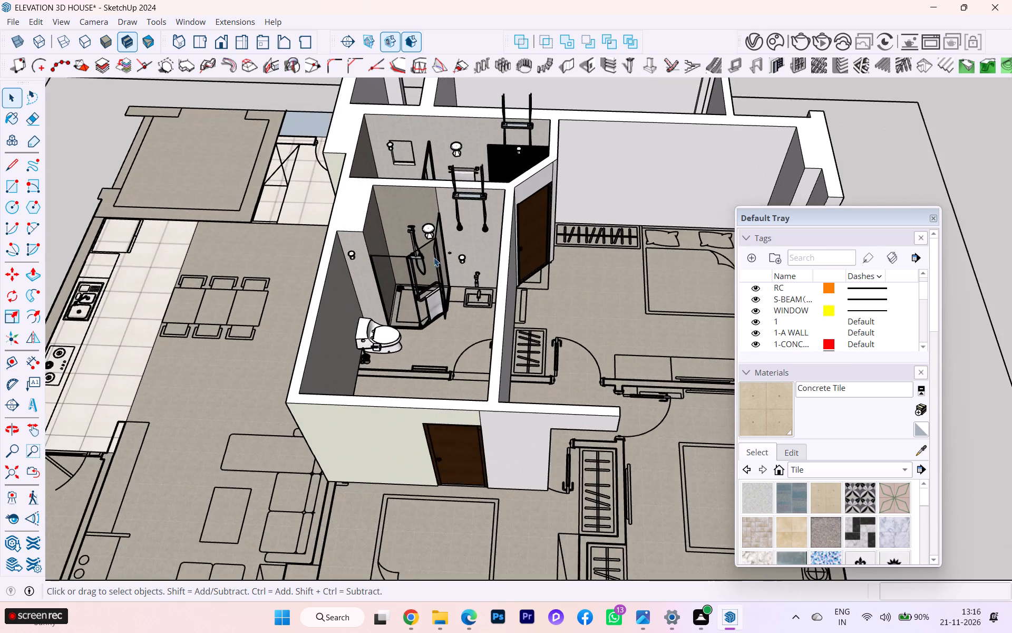
pyautogui.scroll(2, 433, 256)
pyautogui.scroll(-1, 432, 255)
pyautogui.scroll(10, 432, 255)
# Select the geometry crossing the bathroom and the floor plan linework to check their grouping, and clear the selection.
pyautogui.moveTo(453, 298); pyautogui.dragTo(357, 261)
pyautogui.scroll(-6, 369, 261)
pyautogui.scroll(-3, 614, 238)
pyautogui.scroll(2, 615, 239)
pyautogui.scroll(-3, 615, 239)
pyautogui.scroll(-2, 537, 236)
pyautogui.scroll(1, 535, 237)
pyautogui.scroll(-1, 534, 237)
pyautogui.scroll(3, 534, 237)
pyautogui.scroll(-3, 533, 238)
pyautogui.scroll(-2, 453, 218)
pyautogui.scroll(1, 452, 218)
pyautogui.scroll(-2, 452, 218)
pyautogui.scroll(1, 452, 218)
pyautogui.scroll(-3, 452, 218)
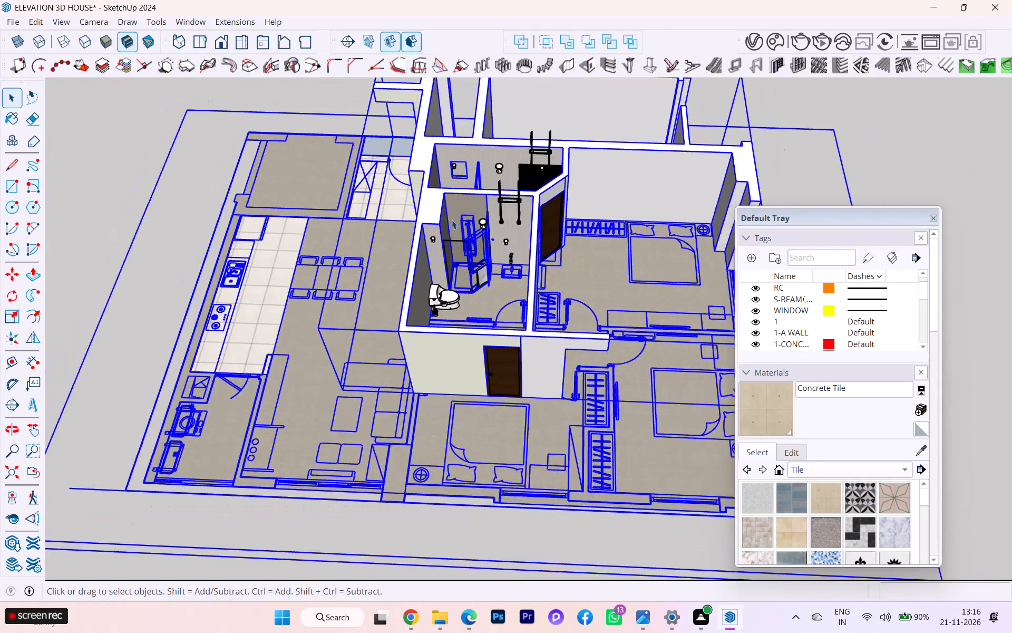
pyautogui.scroll(-3, 452, 220)
pyautogui.scroll(1, 456, 220)
pyautogui.scroll(-1, 458, 221)
pyautogui.click(302, 496)
pyautogui.scroll(7, 512, 234)
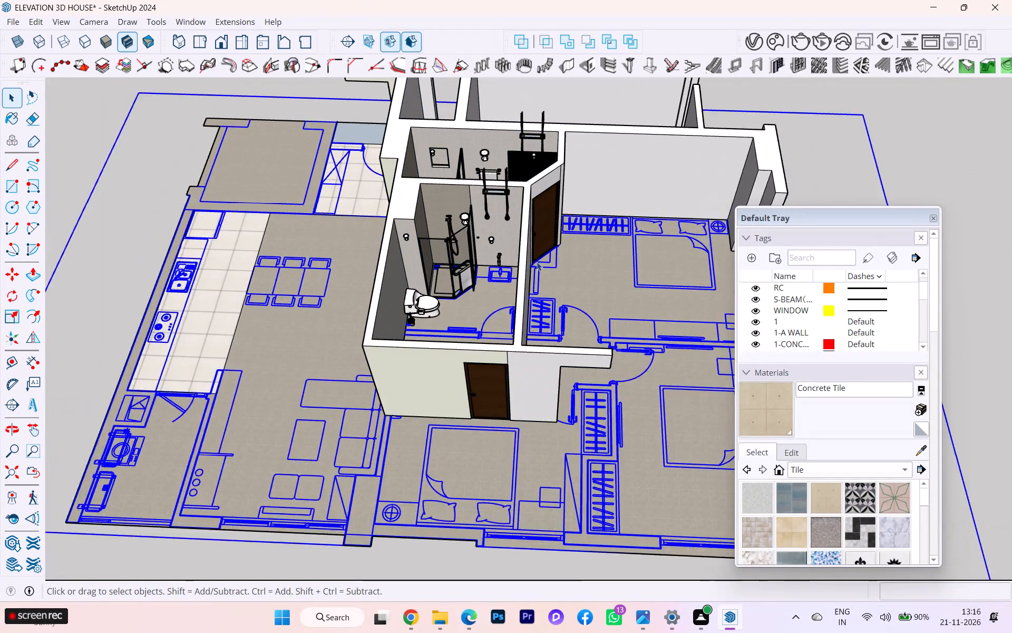
pyautogui.scroll(-5, 453, 255)
pyautogui.scroll(1, 357, 252)
pyautogui.scroll(-1, 347, 252)
pyautogui.scroll(-4, 527, 288)
pyautogui.click(786, 150)
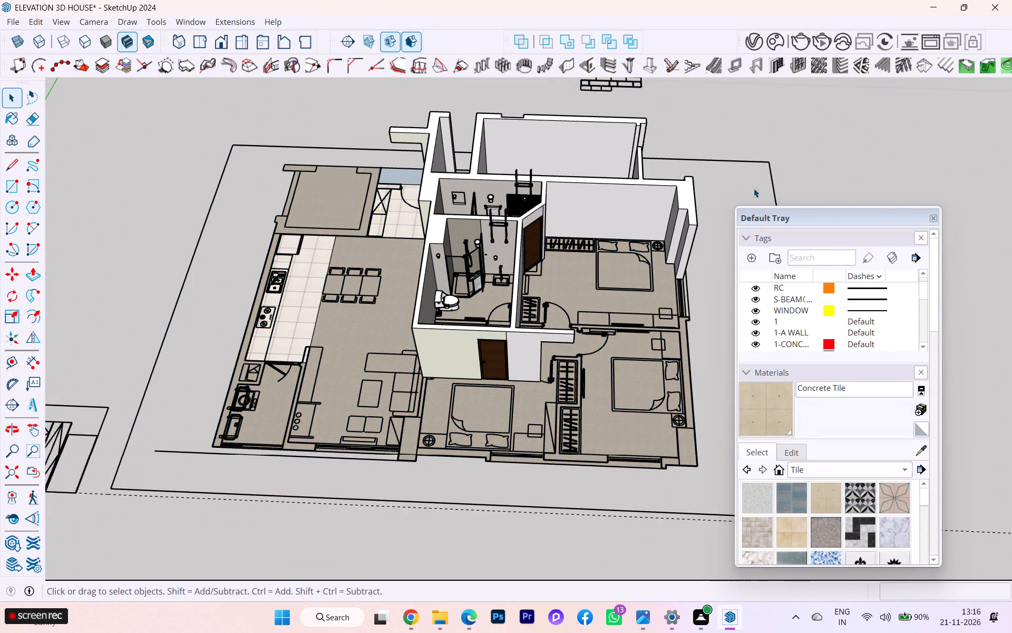
# Examine the furnished bathroom's washbasin counter, mirror, towel rail, toilet and door against the adjoining bathroom.
pyautogui.scroll(4, 740, 214)
pyautogui.scroll(5, 565, 225)
pyautogui.scroll(3, 424, 228)
pyautogui.scroll(-1, 423, 227)
pyautogui.scroll(2, 423, 227)
pyautogui.scroll(-2, 422, 227)
pyautogui.moveTo(401, 241); pyautogui.dragTo(768, 222, button='middle')
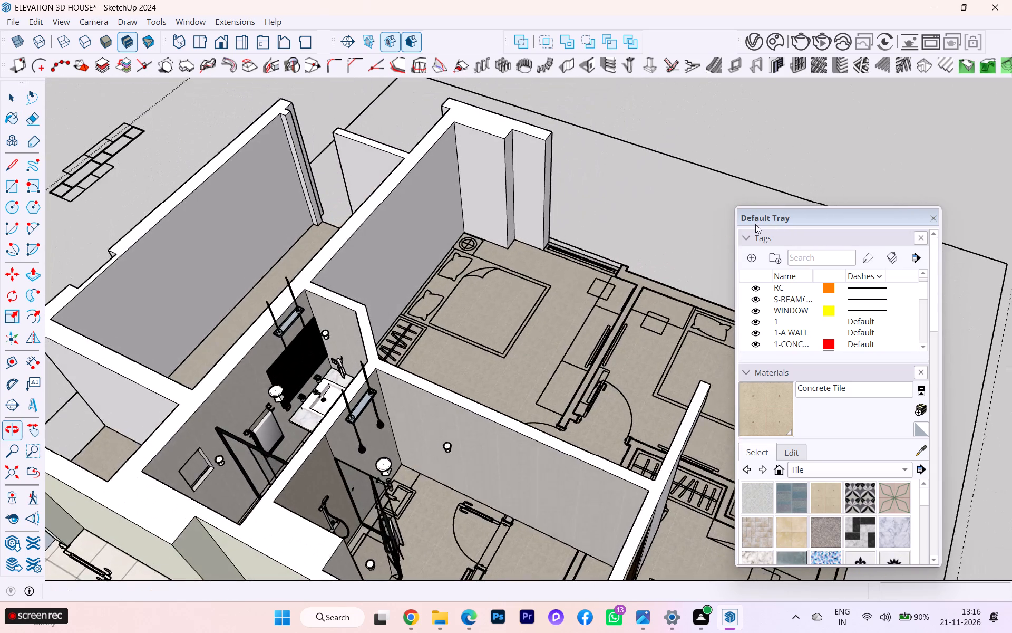
pyautogui.scroll(-2, 395, 239)
pyautogui.moveTo(365, 279); pyautogui.dragTo(598, 280, button='middle')
pyautogui.scroll(4, 547, 336)
pyautogui.scroll(-1, 499, 397)
pyautogui.scroll(4, 498, 398)
pyautogui.scroll(-5, 456, 122)
pyautogui.scroll(3, 381, 423)
pyautogui.scroll(-1, 381, 423)
pyautogui.scroll(1, 383, 421)
pyautogui.scroll(4, 400, 327)
pyautogui.scroll(-5, 400, 325)
pyautogui.scroll(5, 400, 325)
pyautogui.scroll(-1, 400, 325)
pyautogui.scroll(2, 400, 325)
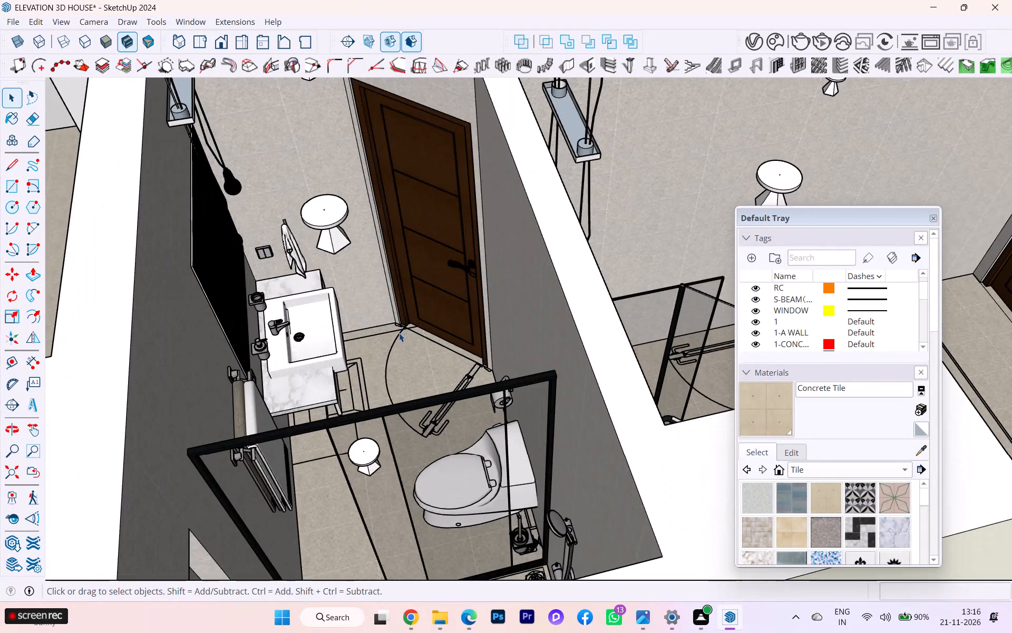
pyautogui.scroll(-1, 398, 333)
pyautogui.moveTo(397, 339); pyautogui.dragTo(180, 424, button='middle')
pyautogui.scroll(-1, 338, 329)
pyautogui.scroll(1, 348, 328)
pyautogui.scroll(-1, 354, 328)
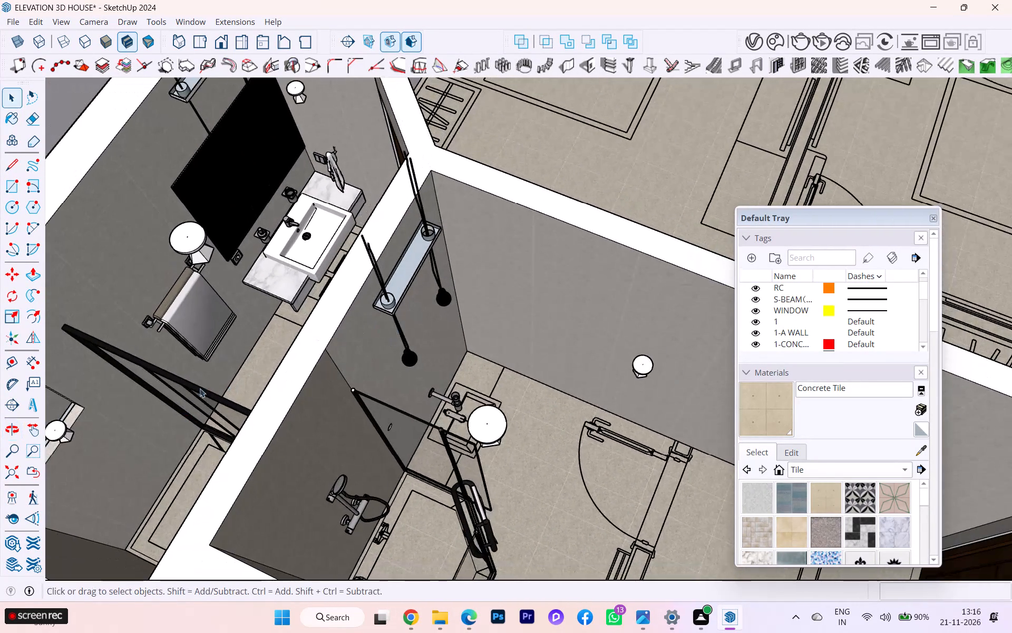
# Compare the fixture layouts of the two adjoining bathrooms, including the shower screens, toilets and washbasin positions.
pyautogui.scroll(-1, 501, 224)
pyautogui.scroll(1, 515, 223)
pyautogui.scroll(-1, 520, 223)
pyautogui.scroll(2, 520, 223)
pyautogui.scroll(-2, 520, 223)
pyautogui.scroll(6, 266, 349)
pyautogui.scroll(4, 196, 360)
pyautogui.scroll(-2, 195, 360)
pyautogui.scroll(3, 195, 360)
pyautogui.scroll(-5, 287, 343)
pyautogui.moveTo(289, 346); pyautogui.dragTo(412, 312, button='middle')
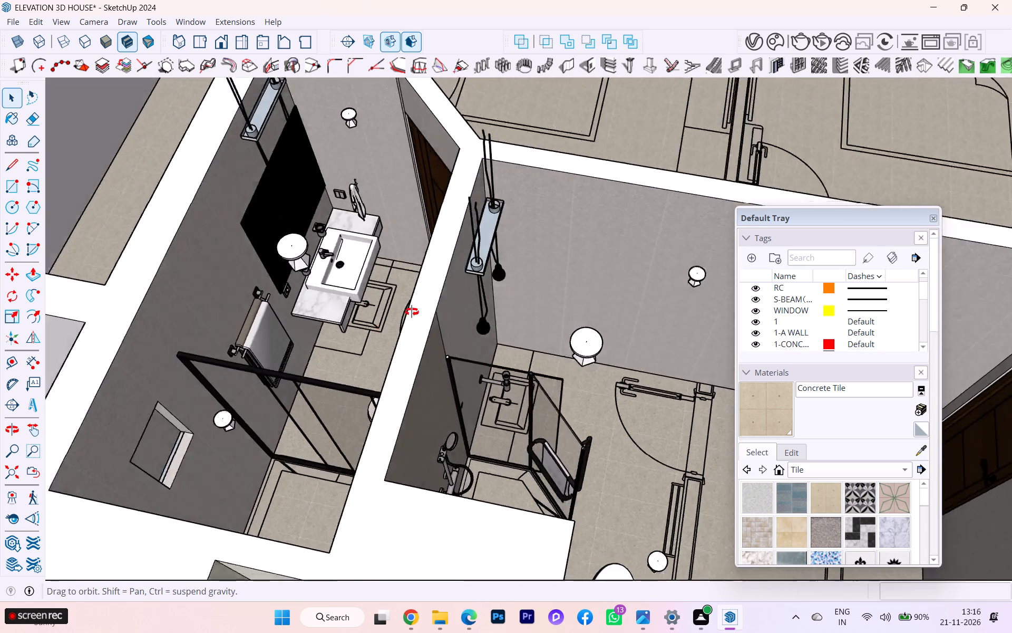
pyautogui.moveTo(412, 312); pyautogui.dragTo(512, 290, button='middle')
pyautogui.scroll(14, 433, 489)
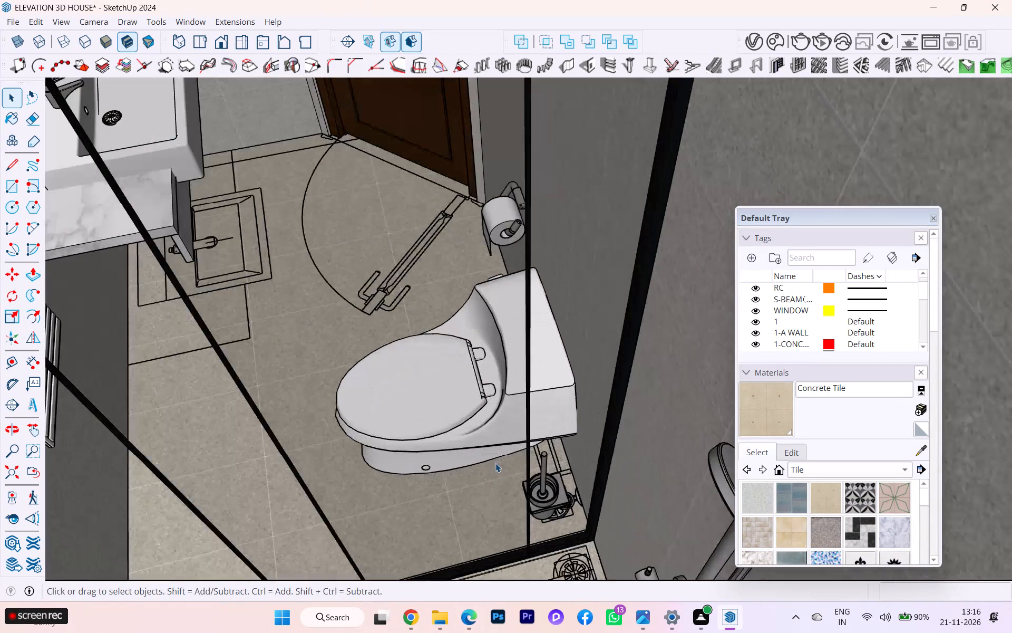
pyautogui.scroll(-5, 495, 466)
pyautogui.scroll(-1, 529, 431)
pyautogui.moveTo(529, 431); pyautogui.dragTo(608, 404, button='middle')
pyautogui.scroll(-2, 575, 409)
pyautogui.moveTo(562, 419); pyautogui.dragTo(505, 489, button='middle')
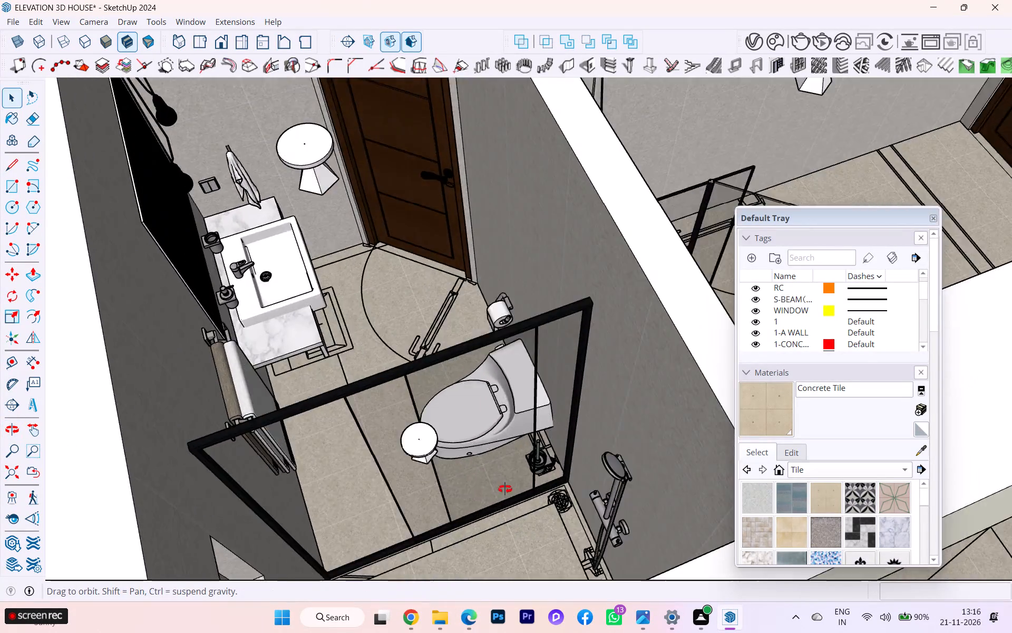
pyautogui.moveTo(505, 489); pyautogui.dragTo(325, 547, button='middle')
pyautogui.scroll(-2, 404, 450)
pyautogui.scroll(4, 405, 450)
pyautogui.scroll(-3, 406, 450)
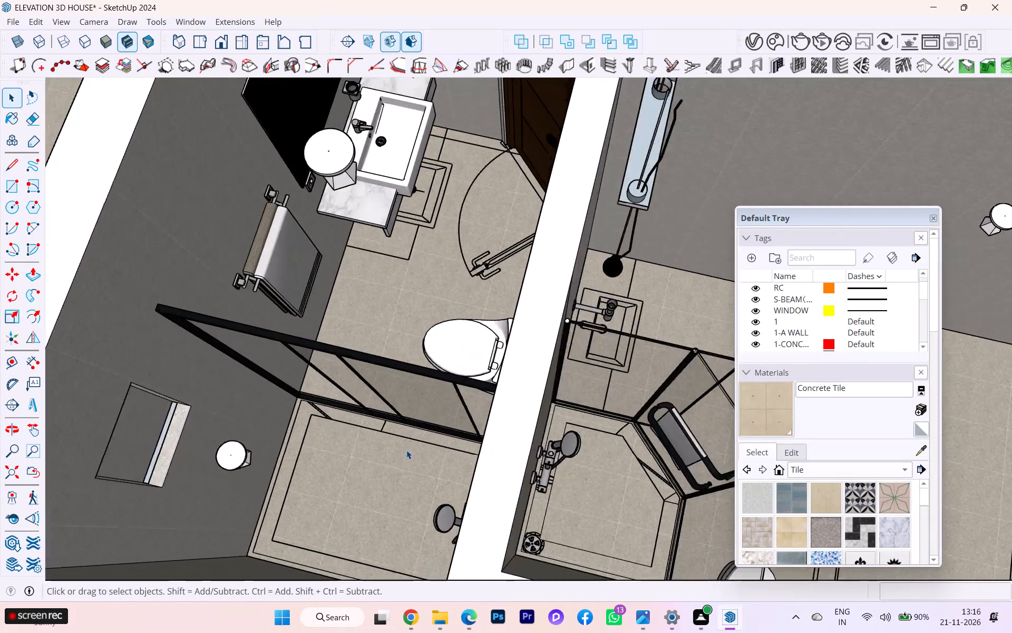
pyautogui.scroll(-4, 406, 450)
pyautogui.scroll(1, 412, 445)
pyautogui.scroll(-2, 412, 445)
pyautogui.scroll(4, 445, 316)
pyautogui.scroll(2, 392, 326)
pyautogui.scroll(2, 325, 348)
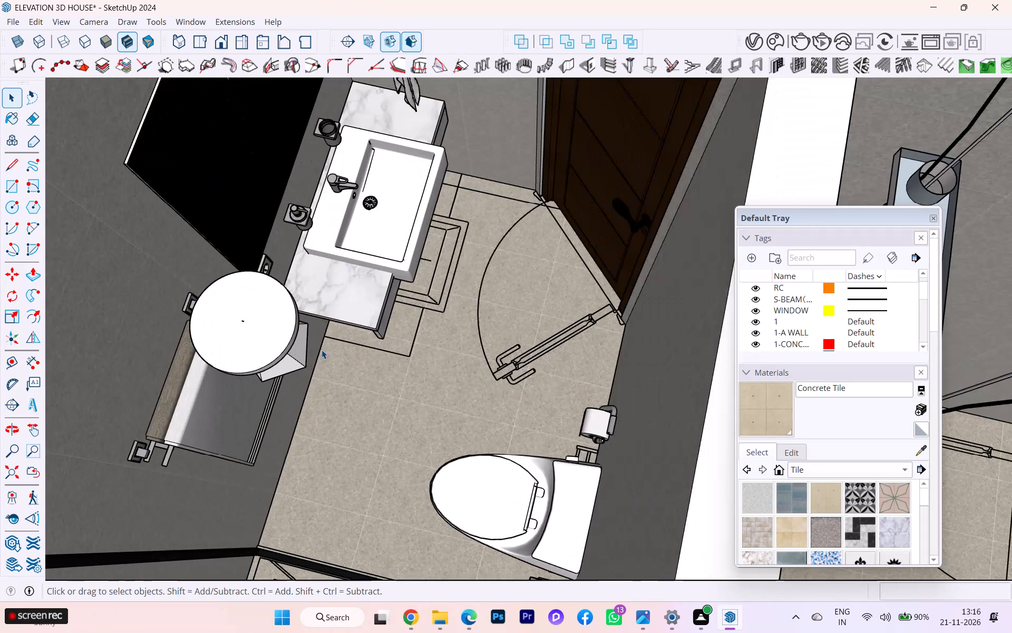
pyautogui.scroll(-1, 269, 366)
pyautogui.moveTo(263, 366); pyautogui.dragTo(141, 383, button='middle')
pyautogui.scroll(-4, 309, 363)
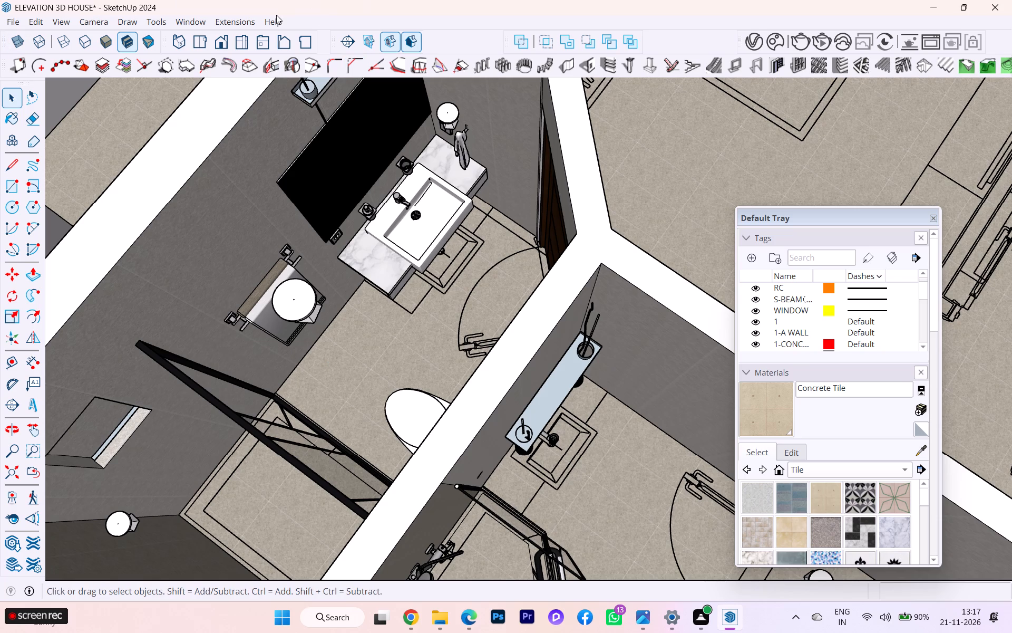
# View the installed extensions in the Extension Manager and close it.
pyautogui.click(243, 17)
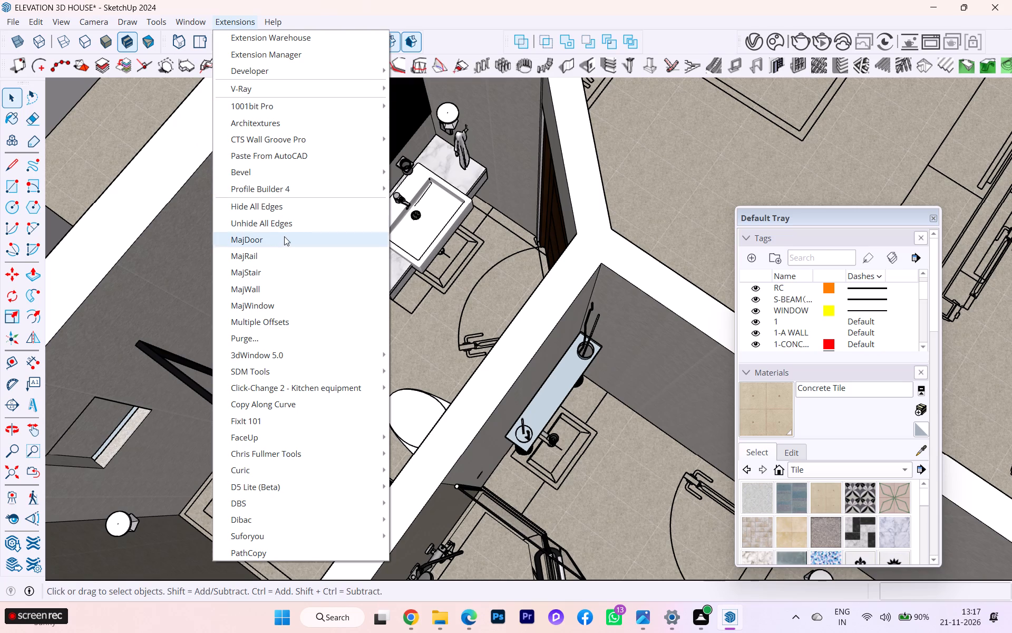
pyautogui.click(288, 52)
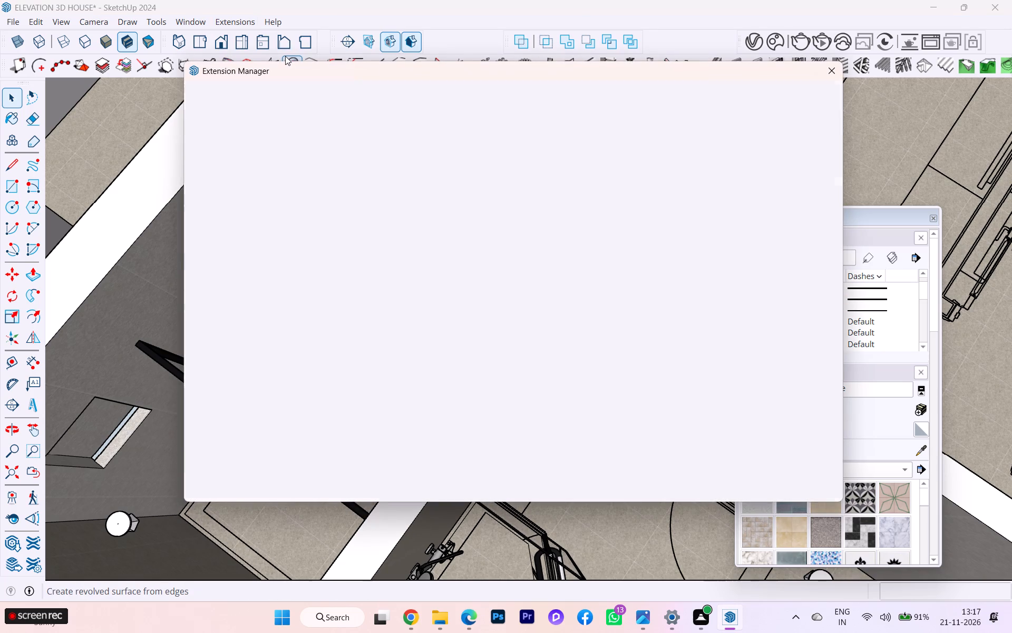
pyautogui.click(822, 68)
# Browse the Extension Warehouse's featured extensions and close it.
pyautogui.click(236, 20)
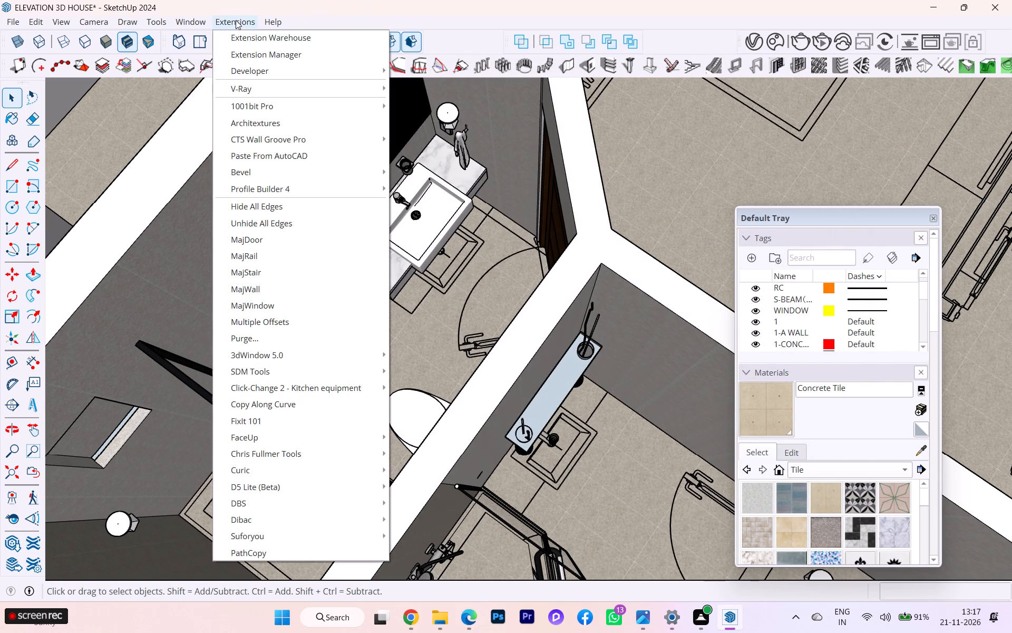
pyautogui.click(294, 35)
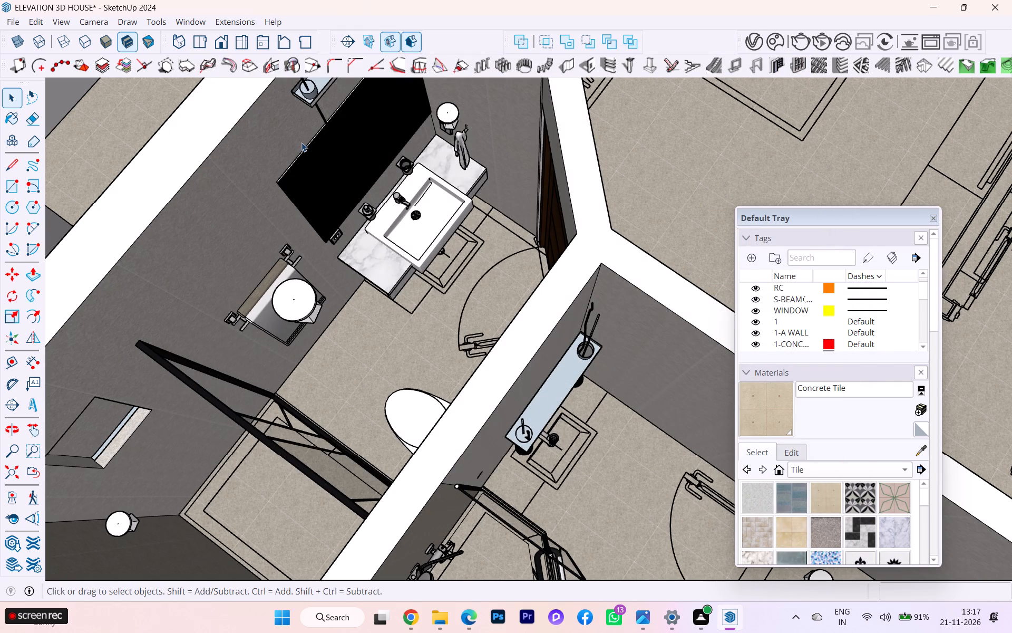
pyautogui.scroll(-10, 304, 143)
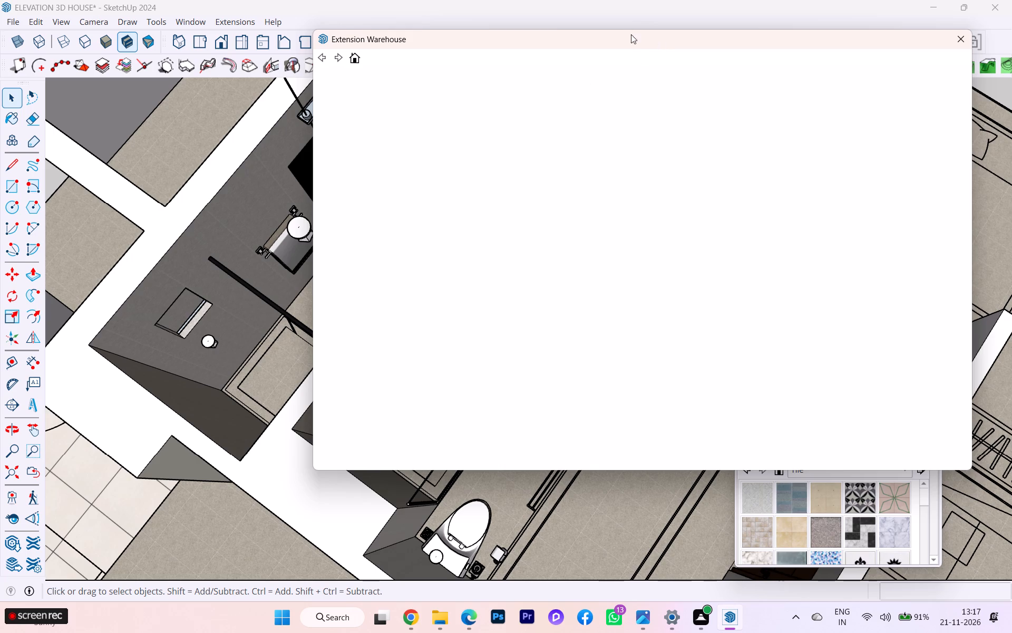
pyautogui.moveTo(614, 40); pyautogui.dragTo(466, 46)
pyautogui.scroll(-4, 403, 114)
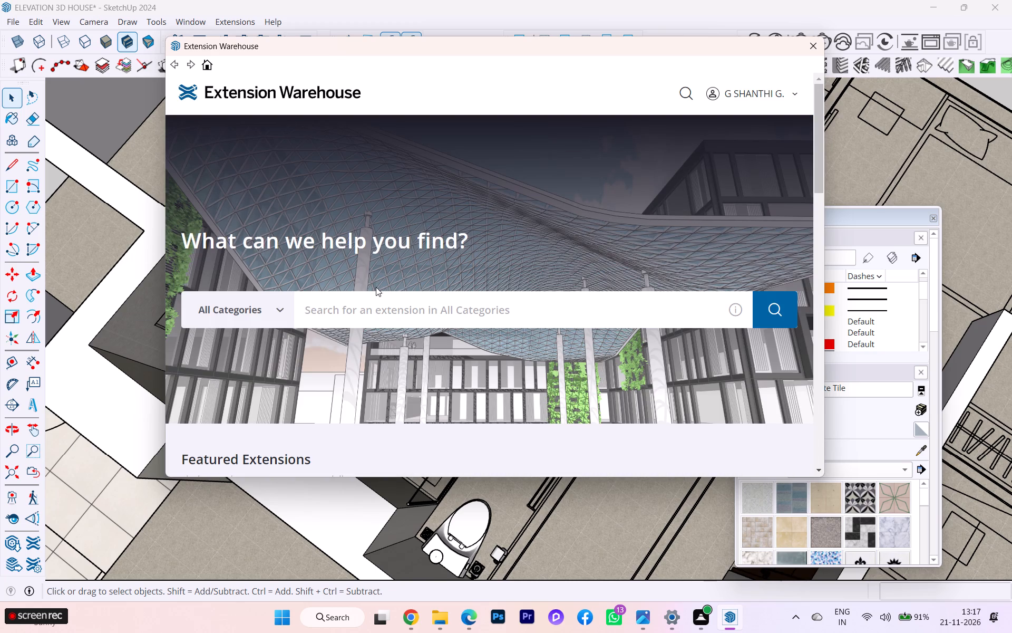
pyautogui.scroll(-1, 378, 331)
pyautogui.scroll(1, 379, 334)
pyautogui.scroll(-2, 381, 337)
pyautogui.scroll(1, 382, 338)
pyautogui.scroll(-1, 382, 338)
pyautogui.scroll(-1, 411, 253)
pyautogui.scroll(-2, 208, 293)
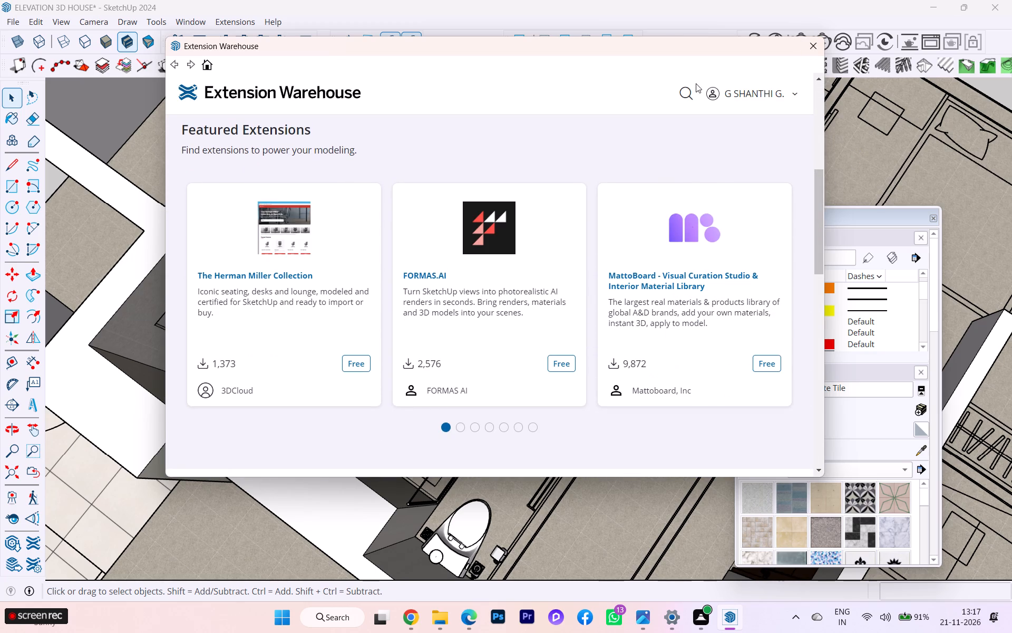
pyautogui.click(683, 50)
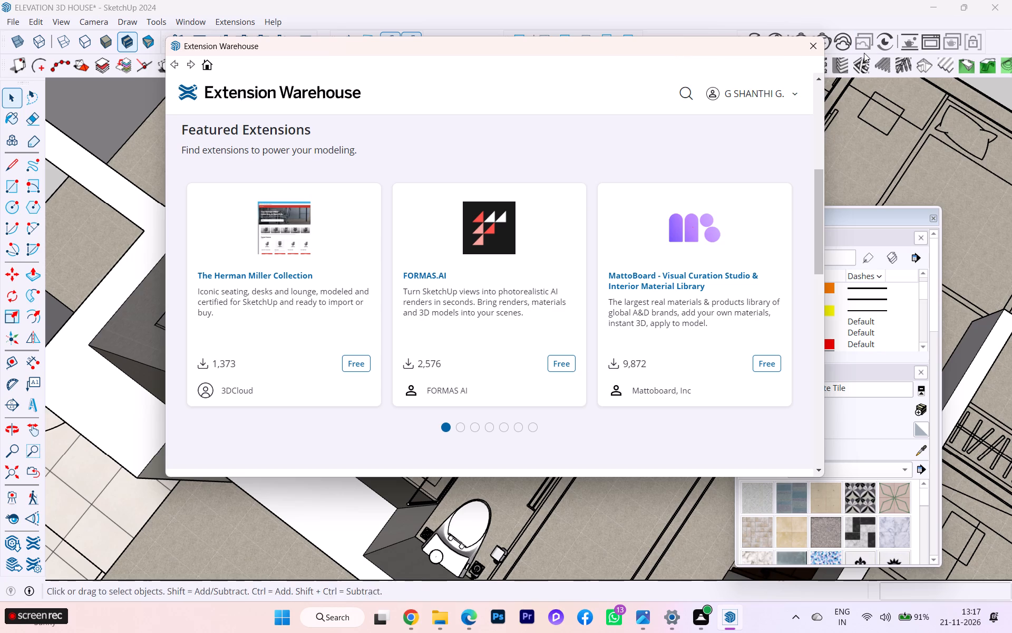
pyautogui.click(814, 42)
# Examine the second bathroom's shower enclosure, toilet and washbasin location beside the furnished bathroom's marble vanity.
pyautogui.scroll(-3, 557, 236)
pyautogui.scroll(1, 555, 237)
pyautogui.scroll(-1, 554, 237)
pyautogui.scroll(1, 554, 238)
pyautogui.scroll(-1, 553, 238)
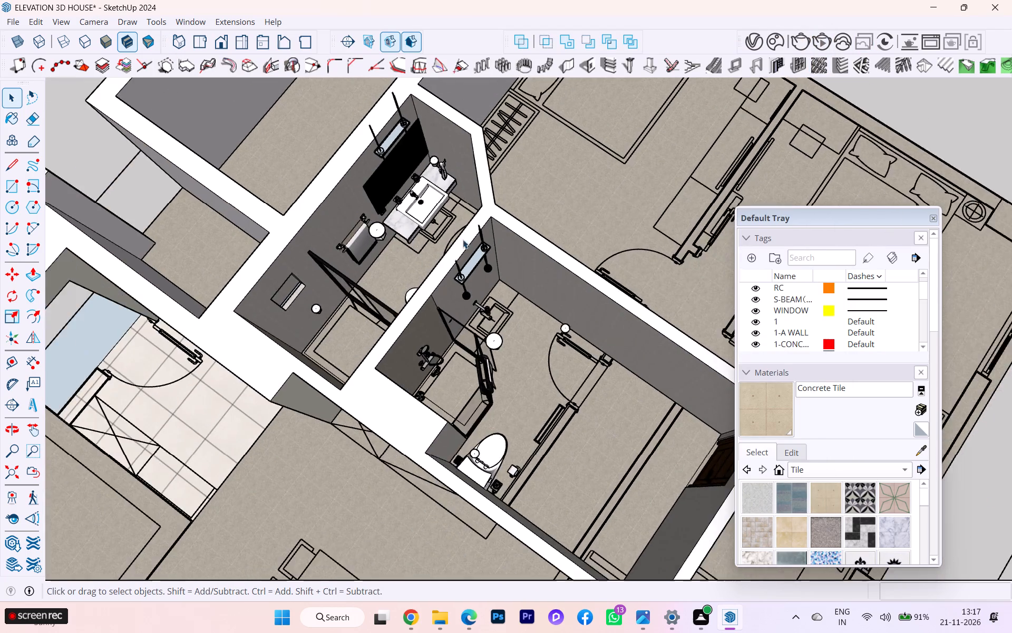
pyautogui.scroll(-5, 315, 237)
pyautogui.scroll(2, 447, 275)
pyautogui.scroll(-1, 453, 285)
pyautogui.scroll(2, 459, 298)
pyautogui.scroll(-1, 464, 347)
pyautogui.moveTo(442, 343); pyautogui.dragTo(242, 296, button='middle')
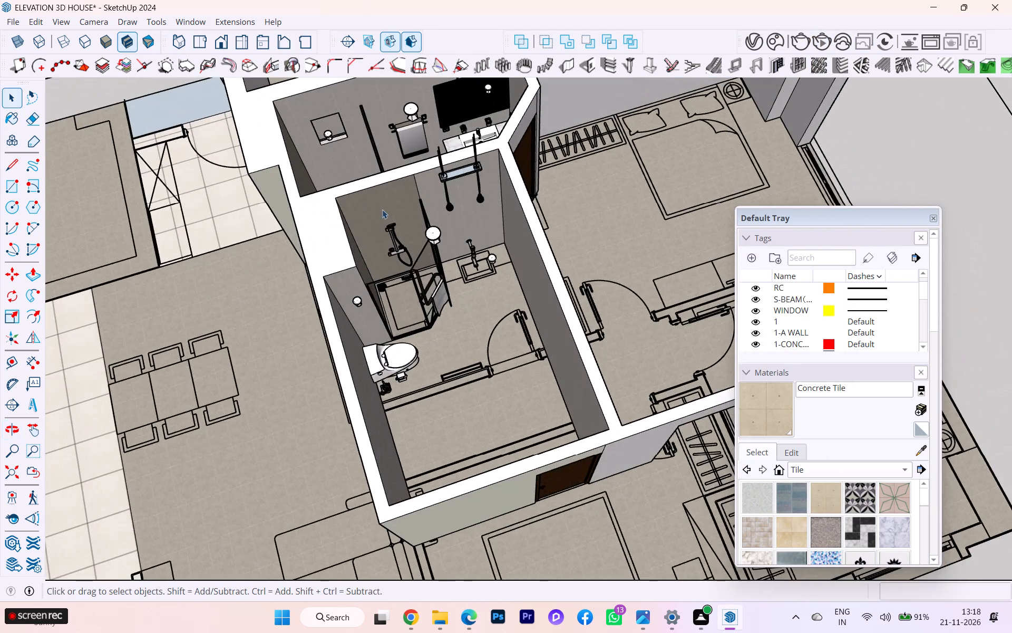
pyautogui.scroll(2, 381, 220)
pyautogui.scroll(-3, 469, 327)
pyautogui.scroll(1, 469, 327)
pyautogui.scroll(-5, 469, 327)
pyautogui.scroll(3, 491, 319)
pyautogui.moveTo(491, 319); pyautogui.dragTo(489, 379, button='middle')
pyautogui.scroll(-1, 506, 198)
pyautogui.scroll(12, 506, 198)
pyautogui.moveTo(476, 198); pyautogui.dragTo(468, 172, button='middle')
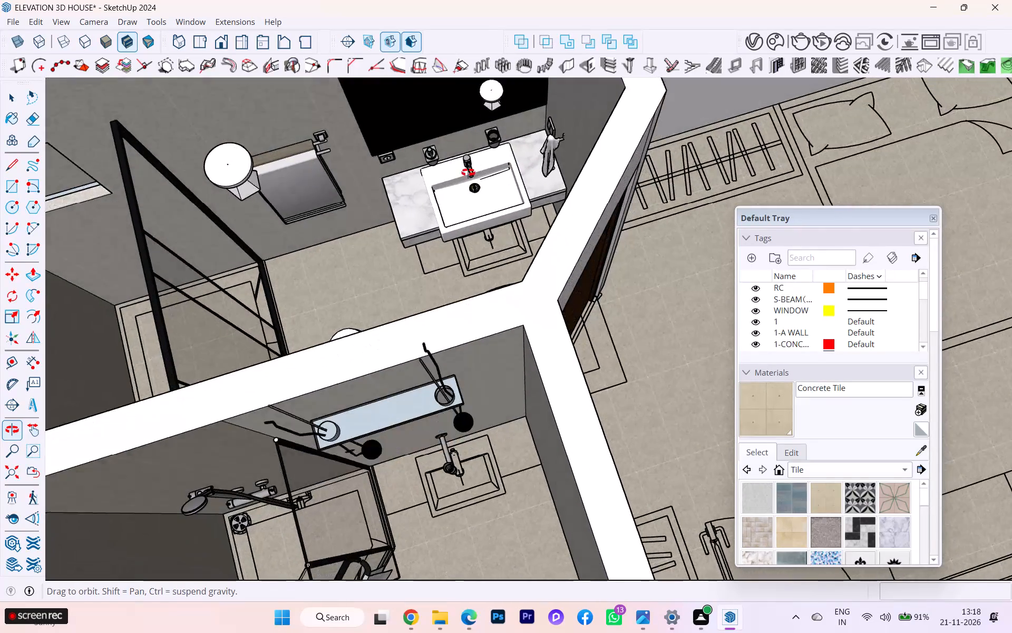
# Examine the vanity, wall mirror and hanging pendant lights in both bathrooms from several angles.
pyautogui.moveTo(468, 172); pyautogui.dragTo(378, 171, button='middle')
pyautogui.scroll(-3, 457, 185)
pyautogui.scroll(1, 457, 190)
pyautogui.scroll(-1, 457, 190)
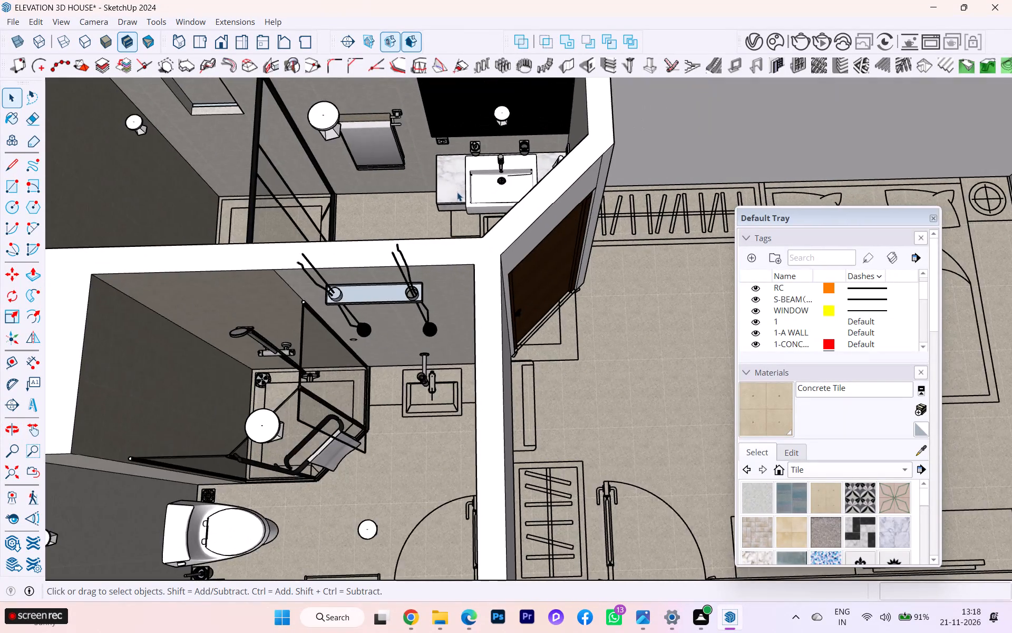
pyautogui.scroll(-7, 459, 190)
pyautogui.scroll(2, 465, 146)
pyautogui.moveTo(480, 127); pyautogui.dragTo(666, 32, button='middle')
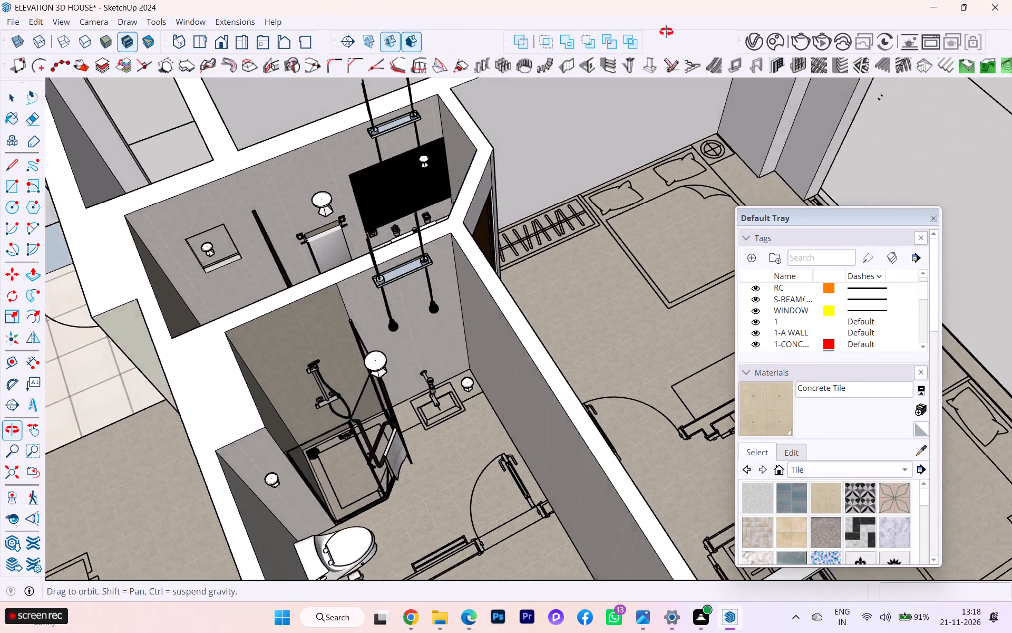
pyautogui.moveTo(666, 32); pyautogui.dragTo(705, 27, button='middle')
pyautogui.scroll(2, 406, 183)
pyautogui.scroll(-2, 406, 183)
pyautogui.scroll(1, 406, 183)
pyautogui.scroll(-1, 387, 141)
pyautogui.moveTo(377, 150); pyautogui.dragTo(372, 99, button='middle')
pyautogui.scroll(5, 372, 99)
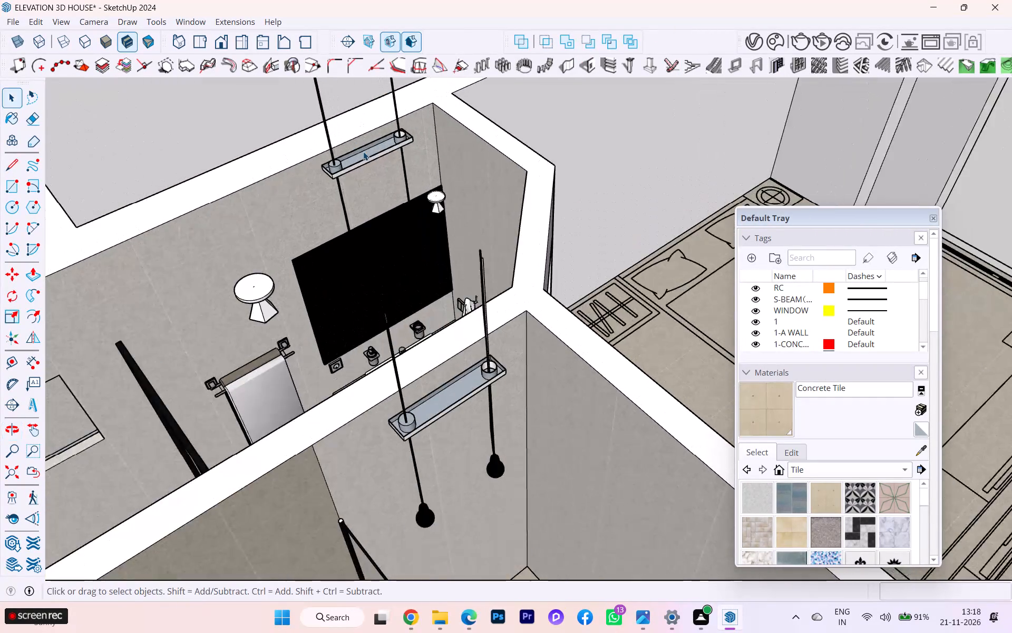
pyautogui.moveTo(366, 152); pyautogui.dragTo(528, 71, button='middle')
pyautogui.scroll(-3, 334, 171)
pyautogui.scroll(-2, 471, 204)
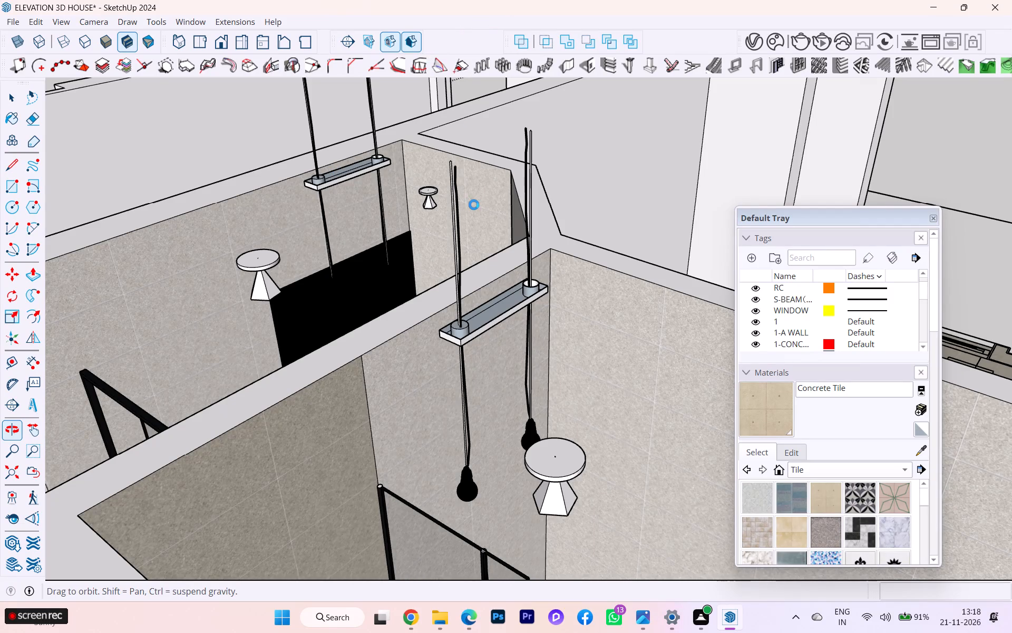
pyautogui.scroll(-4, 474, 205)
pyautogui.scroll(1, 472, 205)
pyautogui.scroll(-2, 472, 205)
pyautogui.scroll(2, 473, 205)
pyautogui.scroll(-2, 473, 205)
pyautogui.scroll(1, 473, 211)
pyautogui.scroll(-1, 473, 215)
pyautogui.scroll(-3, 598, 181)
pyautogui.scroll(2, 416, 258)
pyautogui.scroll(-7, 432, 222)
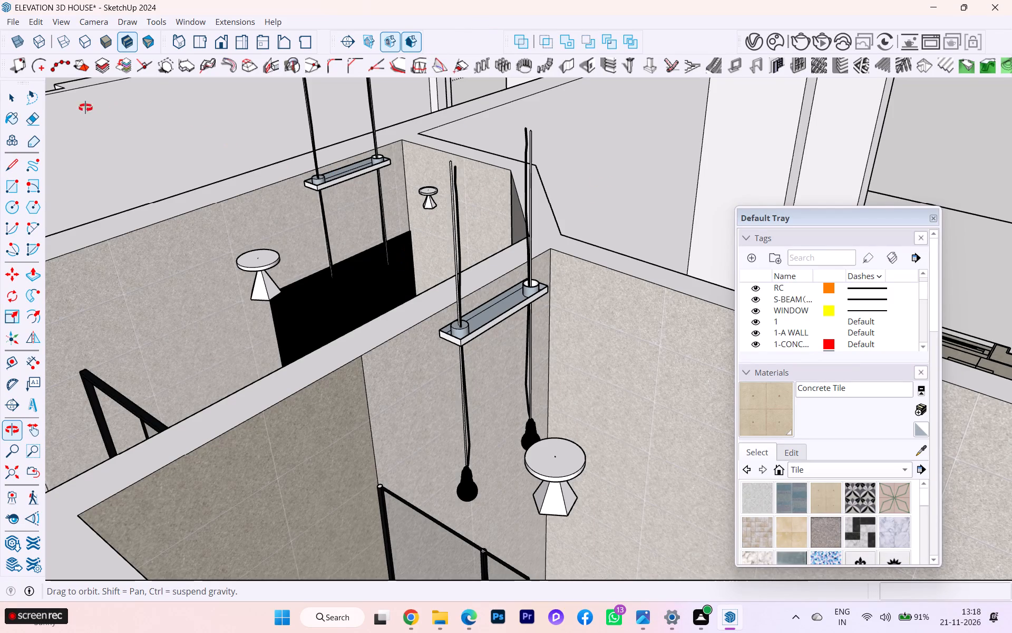
# Examine the second bathroom's shower enclosure, toilet, washbasin location and wall lights from above and from several angles.
pyautogui.click(10, 98)
pyautogui.scroll(-5, 443, 226)
pyautogui.scroll(-1, 326, 213)
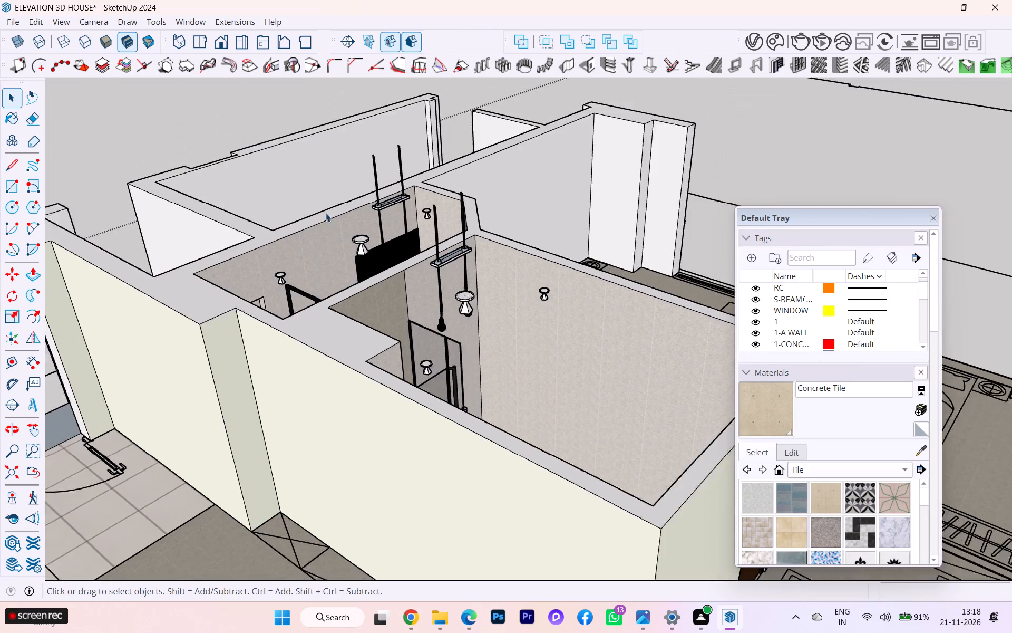
pyautogui.scroll(2, 326, 213)
pyautogui.scroll(-5, 326, 213)
pyautogui.scroll(-1, 433, 241)
pyautogui.moveTo(433, 241); pyautogui.dragTo(397, 328, button='middle')
pyautogui.scroll(2, 459, 237)
pyautogui.scroll(-1, 461, 235)
pyautogui.scroll(5, 461, 235)
pyautogui.scroll(-1, 468, 236)
pyautogui.scroll(4, 468, 236)
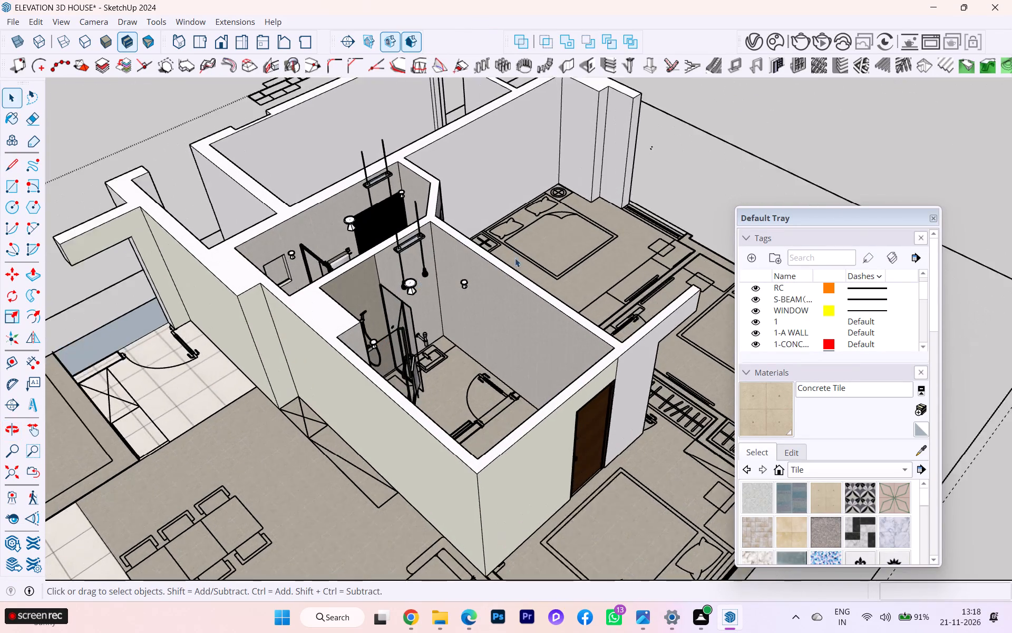
pyautogui.scroll(5, 515, 262)
pyautogui.scroll(1, 354, 364)
pyautogui.scroll(-1, 354, 364)
pyautogui.scroll(2, 354, 364)
pyautogui.scroll(-1, 354, 364)
pyautogui.scroll(2, 354, 364)
pyautogui.scroll(-4, 392, 347)
pyautogui.moveTo(405, 342); pyautogui.dragTo(315, 315, button='middle')
pyautogui.scroll(1, 307, 325)
pyautogui.scroll(-1, 310, 321)
pyautogui.scroll(5, 312, 319)
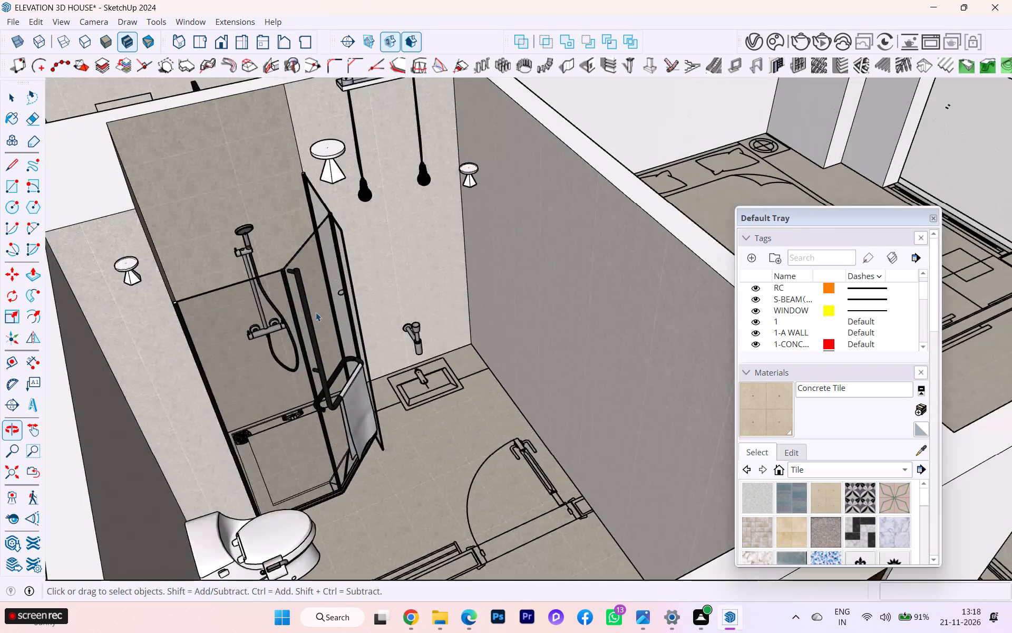
pyautogui.scroll(-2, 335, 314)
pyautogui.moveTo(335, 314); pyautogui.dragTo(217, 349, button='middle')
pyautogui.scroll(3, 302, 255)
pyautogui.scroll(-1, 312, 251)
pyautogui.scroll(3, 312, 251)
pyautogui.scroll(-2, 350, 262)
pyautogui.moveTo(351, 263); pyautogui.dragTo(254, 352, button='middle')
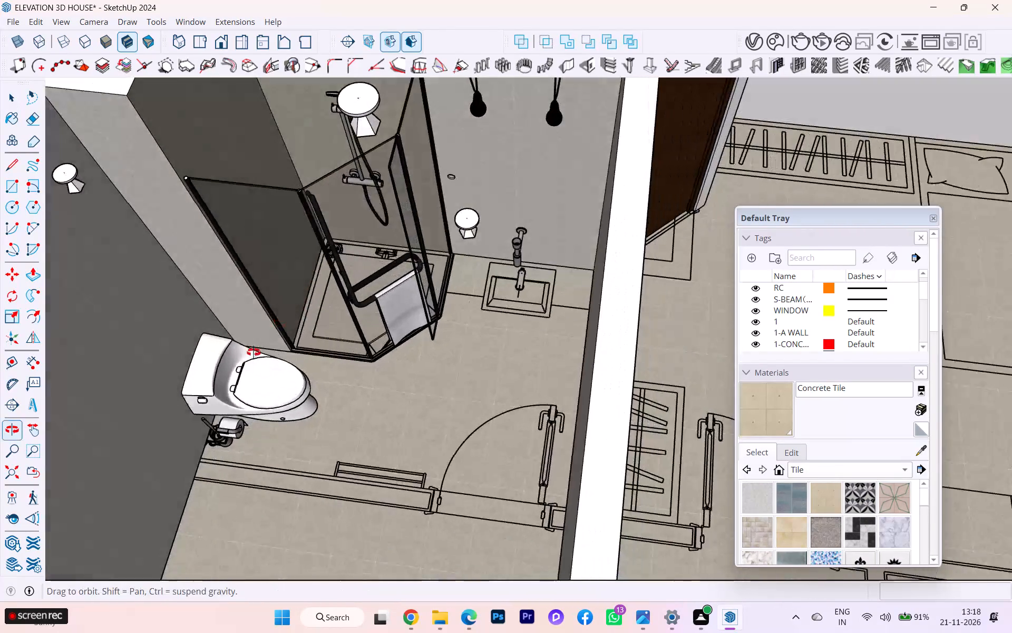
pyautogui.moveTo(254, 352); pyautogui.dragTo(252, 350, button='middle')
pyautogui.scroll(-4, 341, 313)
pyautogui.scroll(1, 359, 313)
pyautogui.scroll(-5, 494, 349)
pyautogui.moveTo(484, 341); pyautogui.dragTo(648, 355, button='middle')
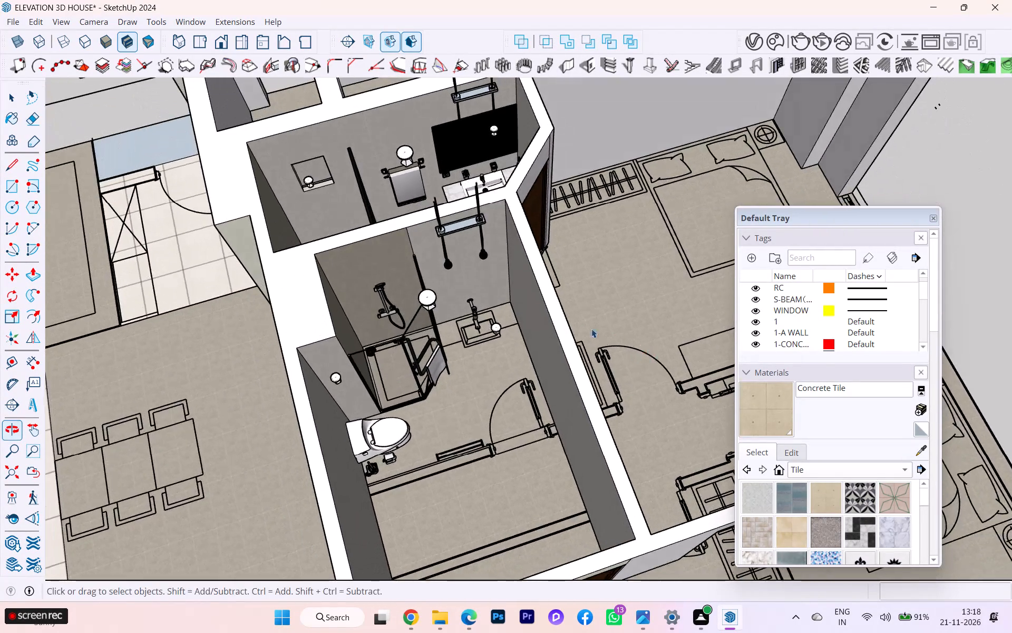
# Compare the layouts of the two adjoining bathrooms from above, checking the glass shower partition, toilet, towel rail and marble vanity.
pyautogui.scroll(4, 438, 180)
pyautogui.scroll(3, 409, 139)
pyautogui.scroll(-2, 404, 145)
pyautogui.scroll(2, 402, 147)
pyautogui.scroll(-5, 346, 208)
pyautogui.moveTo(314, 263); pyautogui.dragTo(188, 330, button='middle')
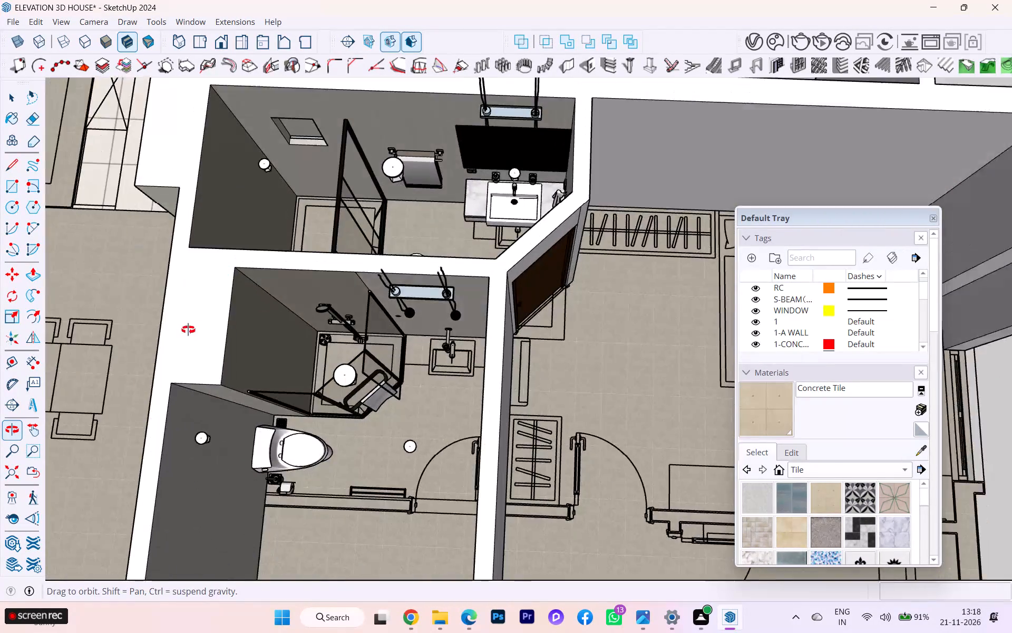
pyautogui.moveTo(188, 330); pyautogui.dragTo(183, 315, button='middle')
pyautogui.scroll(4, 249, 266)
pyautogui.scroll(-2, 402, 213)
pyautogui.moveTo(402, 212); pyautogui.dragTo(328, 240, button='middle')
pyautogui.scroll(6, 408, 196)
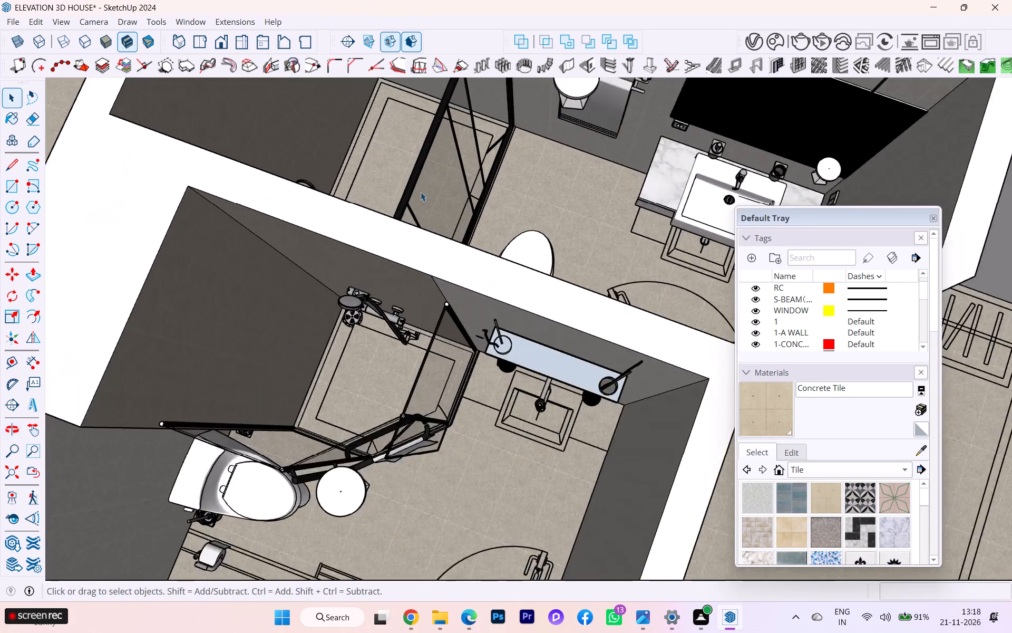
pyautogui.scroll(-3, 408, 212)
pyautogui.moveTo(405, 213); pyautogui.dragTo(212, 213, button='middle')
pyautogui.scroll(-2, 368, 210)
pyautogui.scroll(1, 374, 214)
pyautogui.scroll(-4, 375, 215)
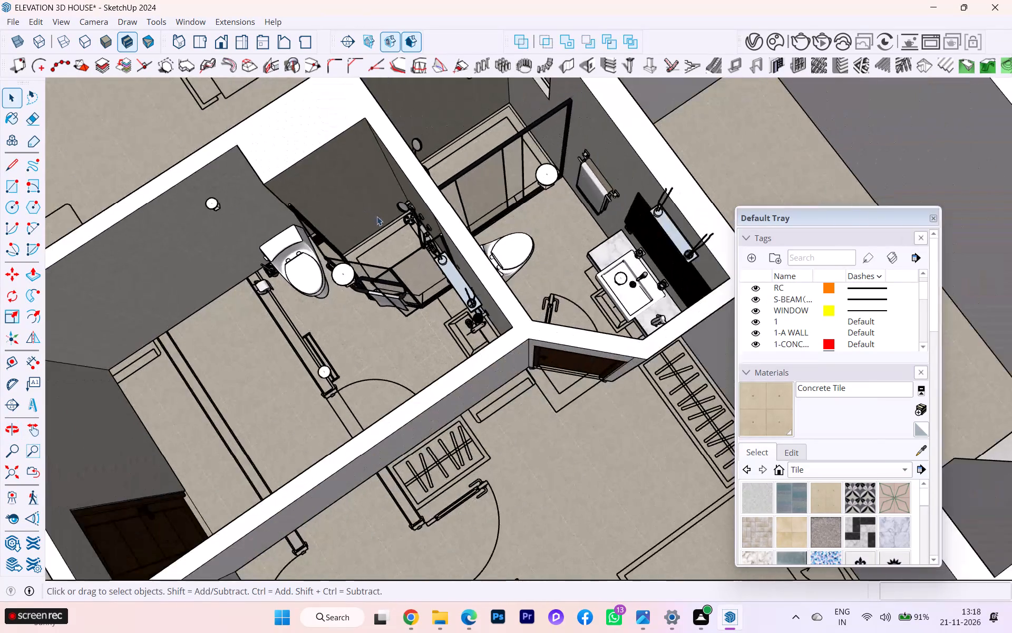
pyautogui.scroll(-2, 377, 216)
pyautogui.scroll(1, 614, 197)
pyautogui.scroll(-1, 613, 196)
pyautogui.scroll(2, 612, 195)
pyautogui.scroll(-1, 612, 195)
pyautogui.scroll(4, 610, 193)
pyautogui.scroll(2, 425, 228)
pyautogui.scroll(-1, 423, 227)
pyautogui.scroll(1, 421, 222)
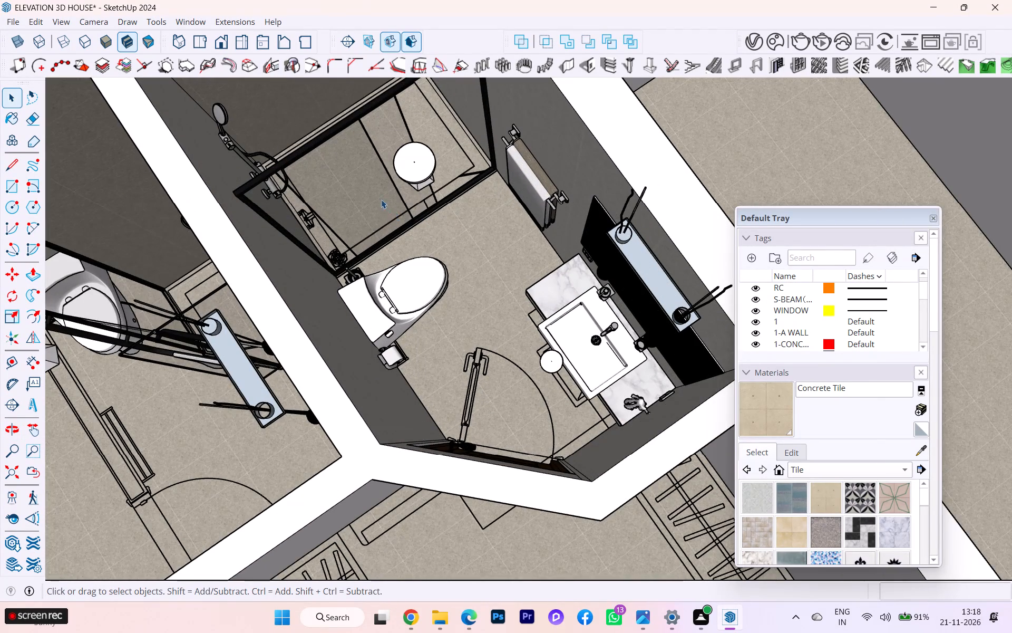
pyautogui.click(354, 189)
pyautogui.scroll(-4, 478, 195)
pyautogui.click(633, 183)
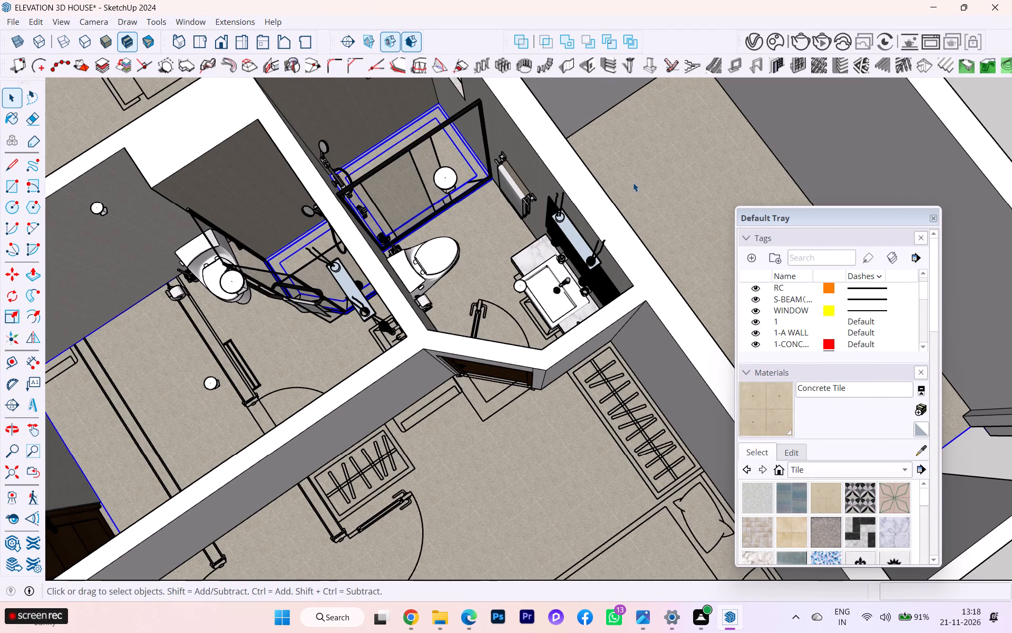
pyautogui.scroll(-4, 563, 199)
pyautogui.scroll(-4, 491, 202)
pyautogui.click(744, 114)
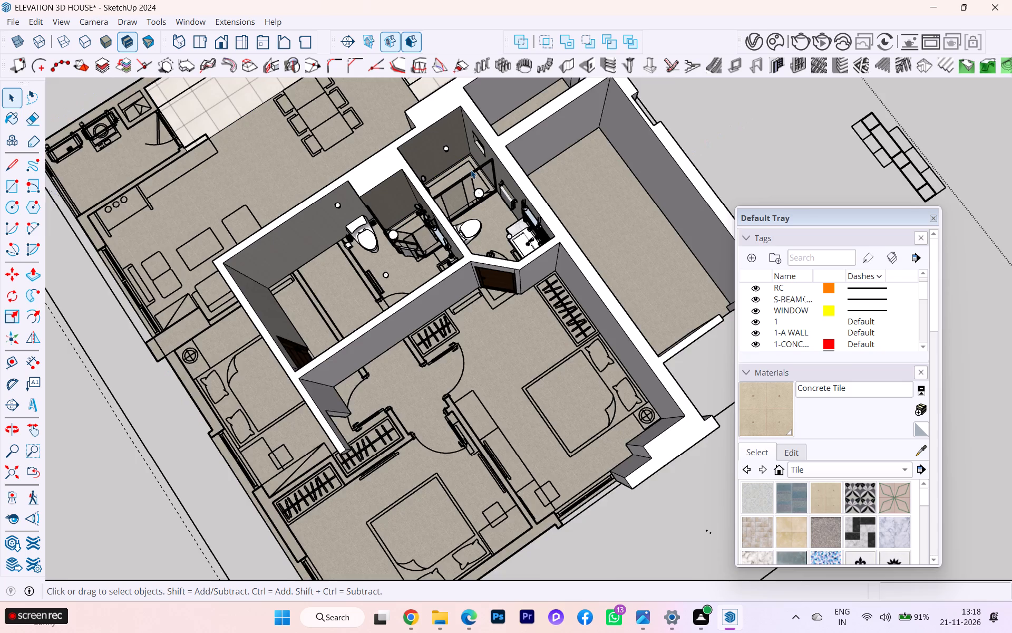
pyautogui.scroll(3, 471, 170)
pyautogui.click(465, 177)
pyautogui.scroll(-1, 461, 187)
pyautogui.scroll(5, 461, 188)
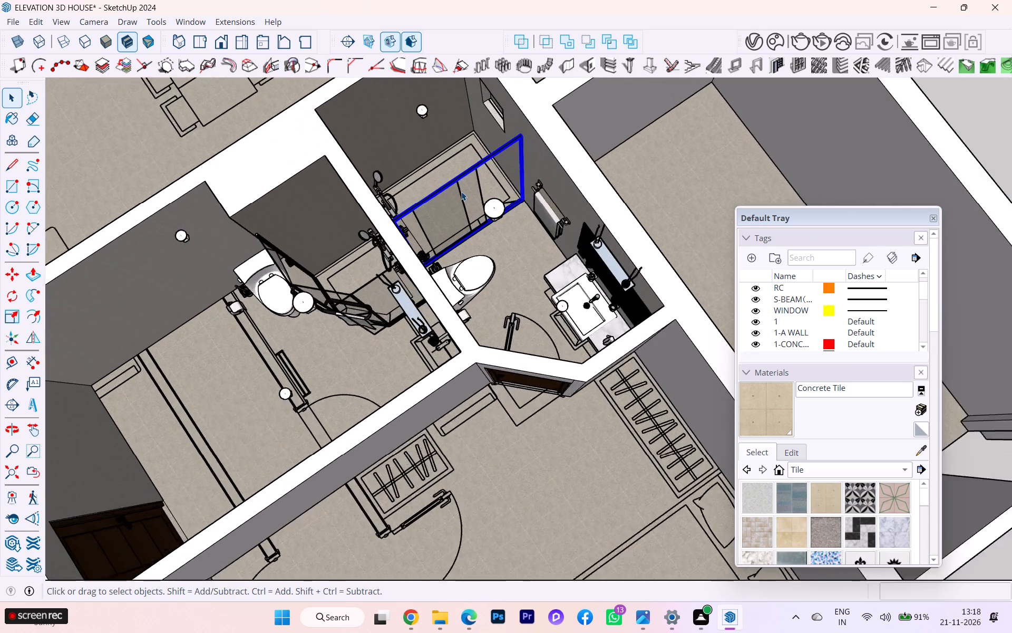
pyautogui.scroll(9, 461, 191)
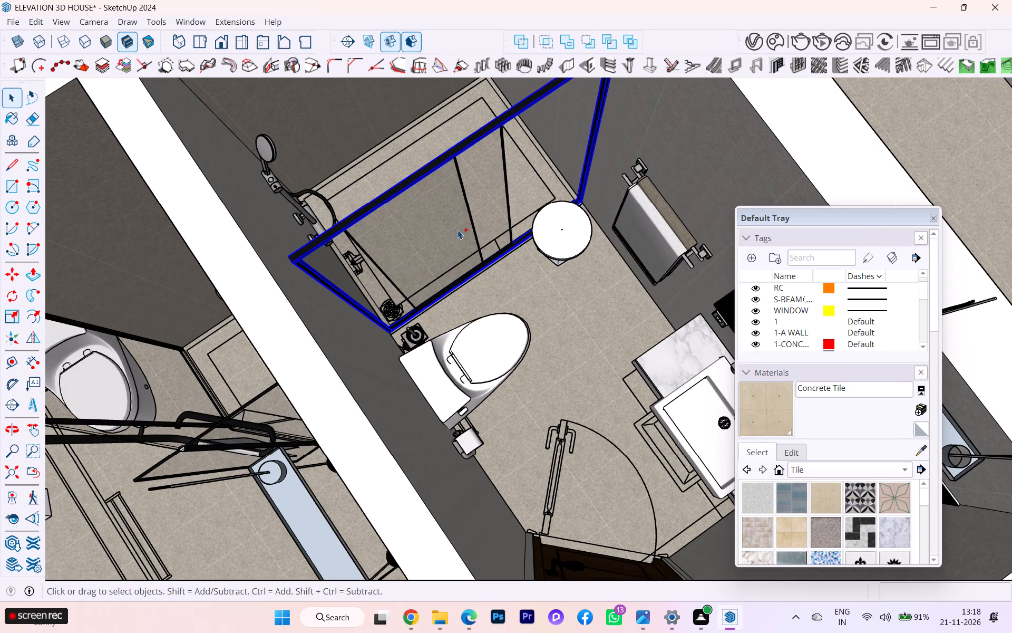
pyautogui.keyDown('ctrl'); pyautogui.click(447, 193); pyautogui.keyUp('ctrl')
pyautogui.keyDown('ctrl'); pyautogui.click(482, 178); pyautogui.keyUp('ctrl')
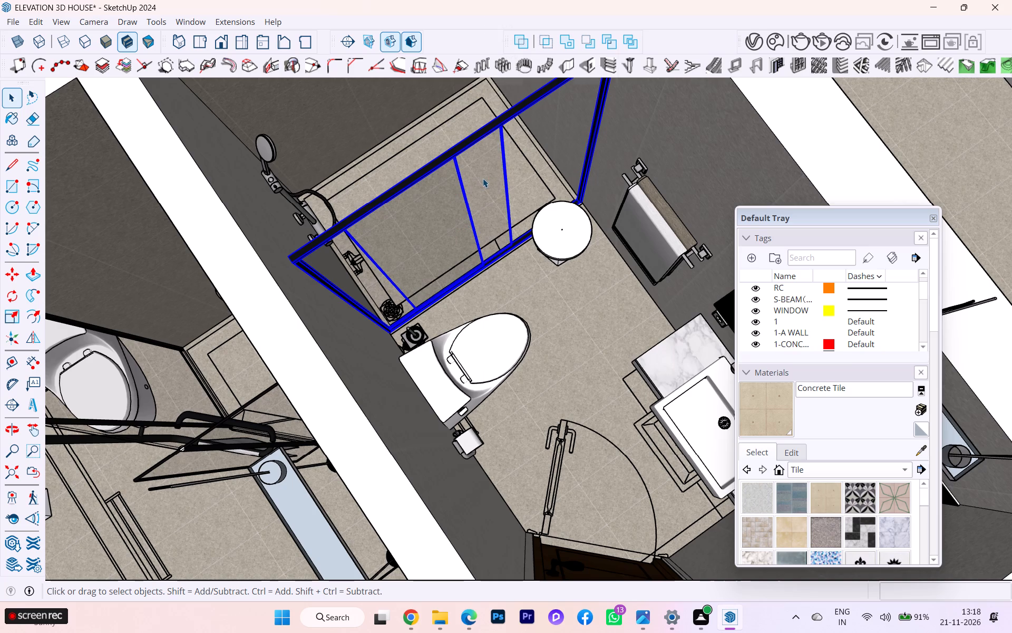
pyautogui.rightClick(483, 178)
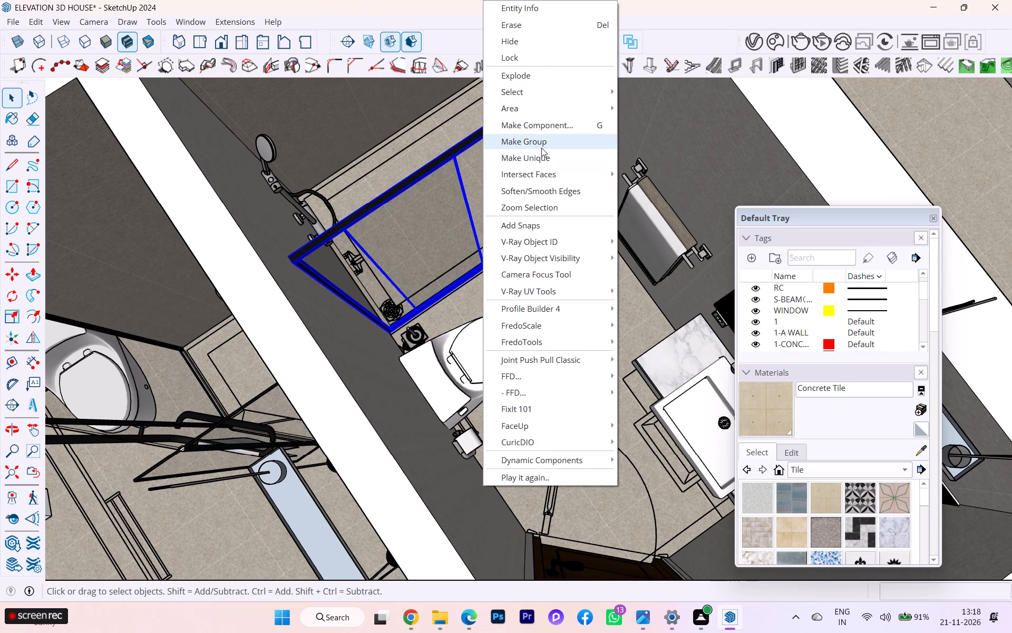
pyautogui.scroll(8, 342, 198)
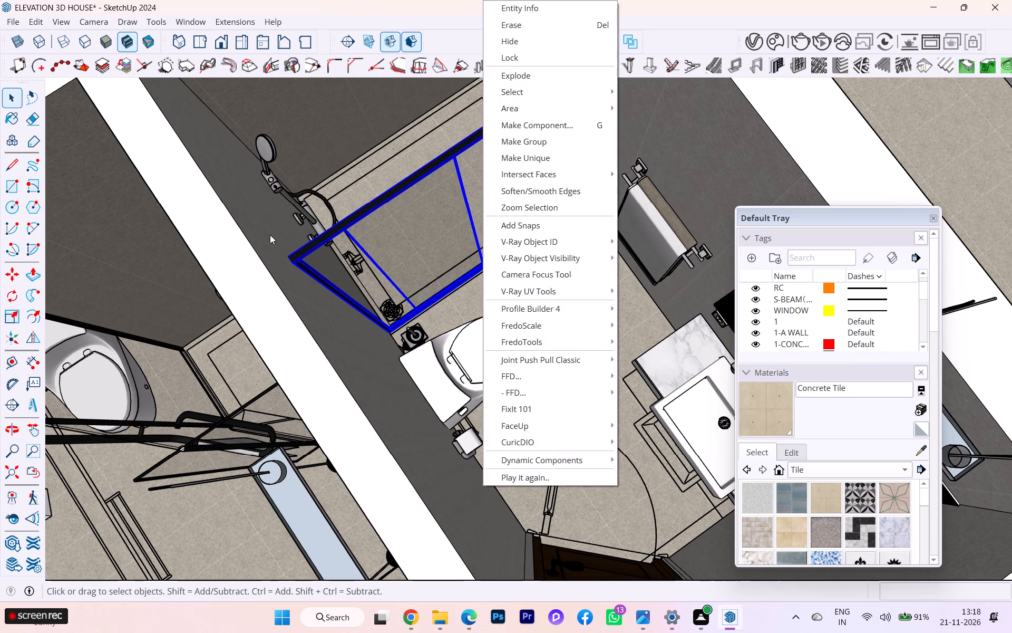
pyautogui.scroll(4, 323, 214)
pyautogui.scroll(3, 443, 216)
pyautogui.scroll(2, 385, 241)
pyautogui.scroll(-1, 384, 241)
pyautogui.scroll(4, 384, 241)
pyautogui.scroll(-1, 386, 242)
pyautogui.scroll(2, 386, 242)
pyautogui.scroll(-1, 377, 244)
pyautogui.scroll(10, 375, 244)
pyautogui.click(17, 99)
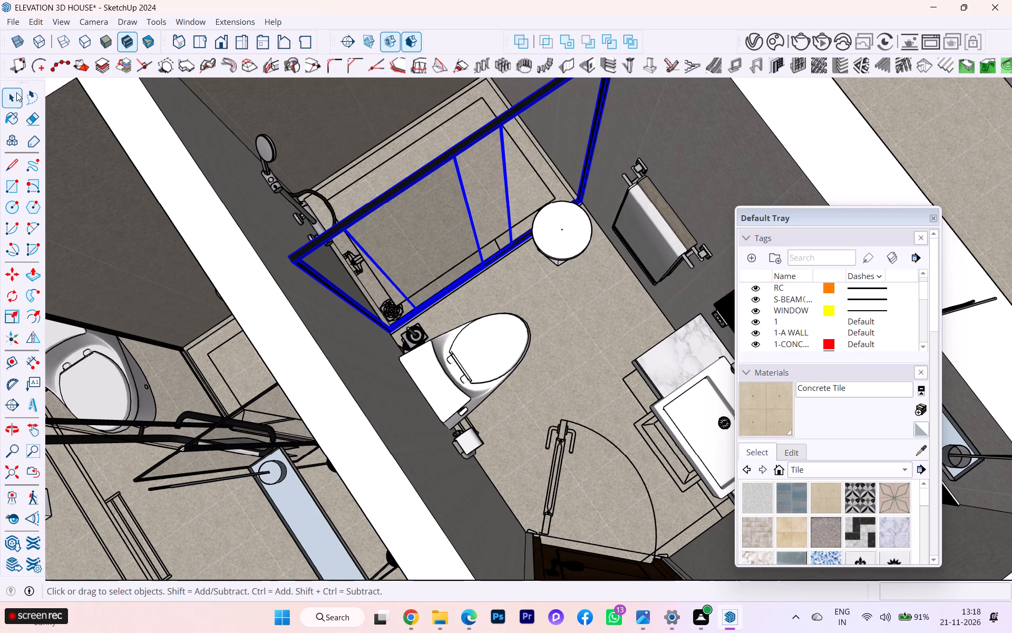
# Move the furnished bathroom's shower set and framed glass partition about 94' into the other floor plan's bathroom, beside its toilet and marble vanity.
pyautogui.click(16, 93)
pyautogui.click(303, 207)
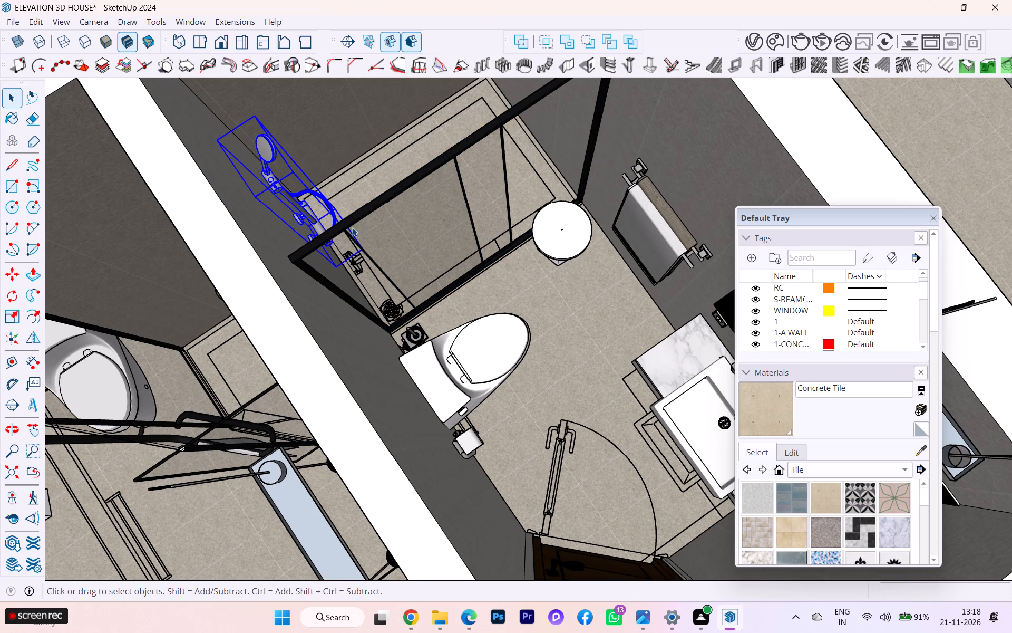
pyautogui.keyDown('ctrl'); pyautogui.click(359, 224); pyautogui.keyUp('ctrl')
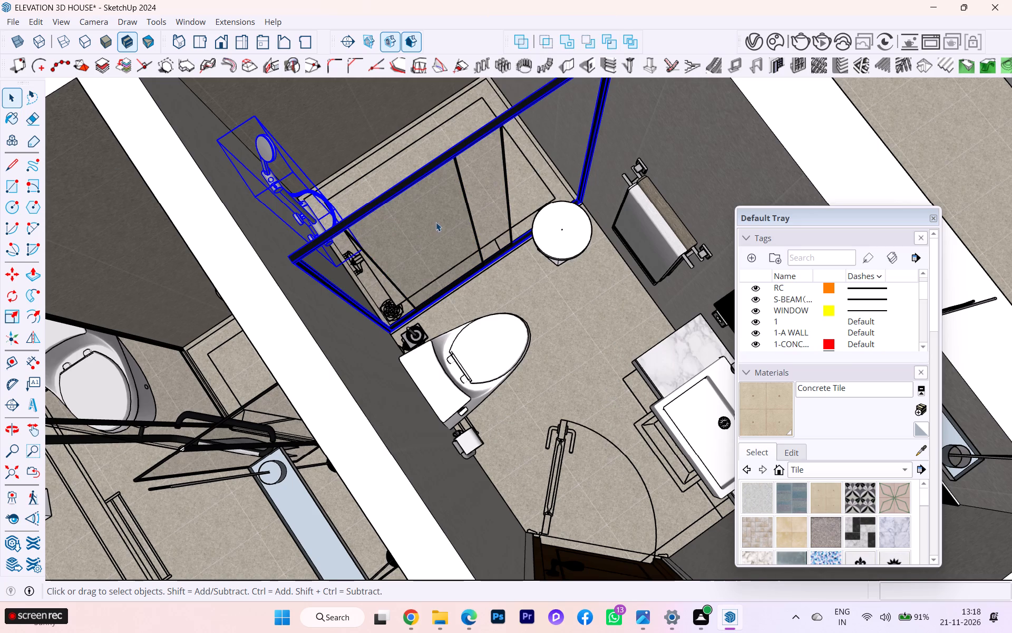
pyautogui.keyDown('ctrl'); pyautogui.click(442, 219); pyautogui.keyUp('ctrl')
pyautogui.keyDown('ctrl'); pyautogui.click(484, 202); pyautogui.keyUp('ctrl')
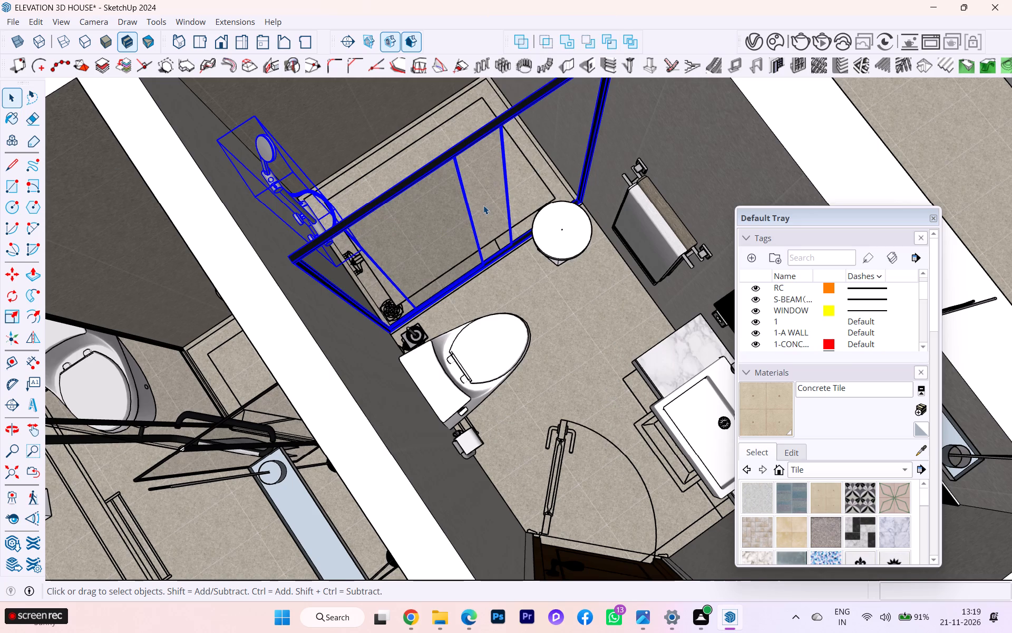
pyautogui.press('m')
pyautogui.click(480, 232)
pyautogui.scroll(-7, 592, 200)
pyautogui.scroll(-2, 641, 192)
pyautogui.scroll(2, 641, 192)
pyautogui.scroll(-2, 641, 192)
pyautogui.scroll(-5, 689, 196)
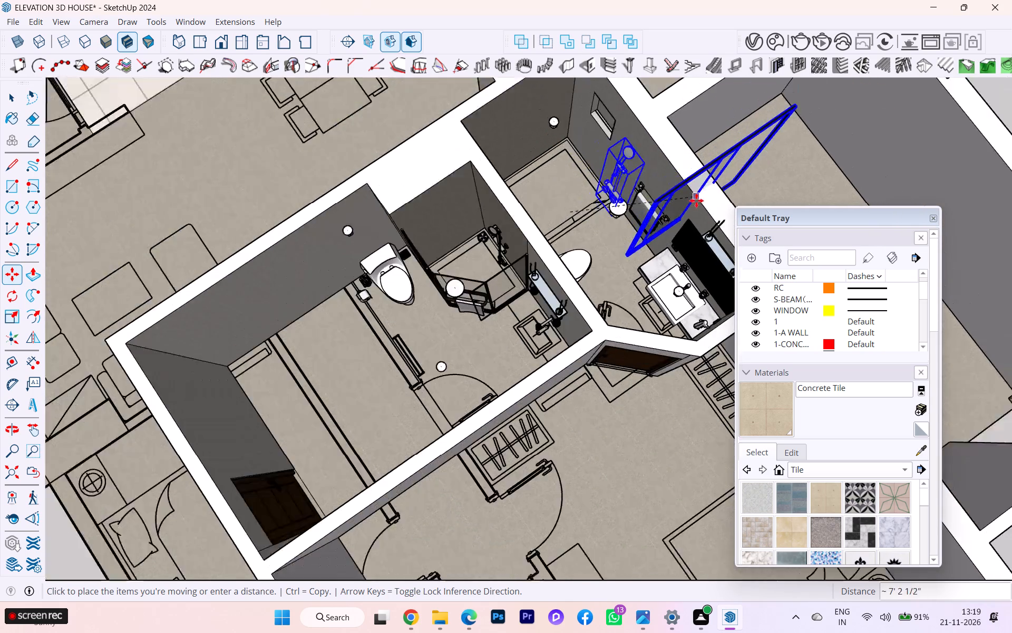
pyautogui.scroll(-6, 696, 200)
pyautogui.scroll(1, 713, 198)
pyautogui.scroll(-6, 713, 198)
pyautogui.scroll(1, 716, 199)
pyautogui.scroll(-13, 716, 199)
pyautogui.scroll(6, 717, 200)
pyautogui.scroll(-2, 717, 200)
pyautogui.scroll(-3, 531, 278)
pyautogui.scroll(1, 499, 360)
pyautogui.scroll(-3, 497, 364)
pyautogui.scroll(3, 497, 366)
pyautogui.scroll(7, 439, 409)
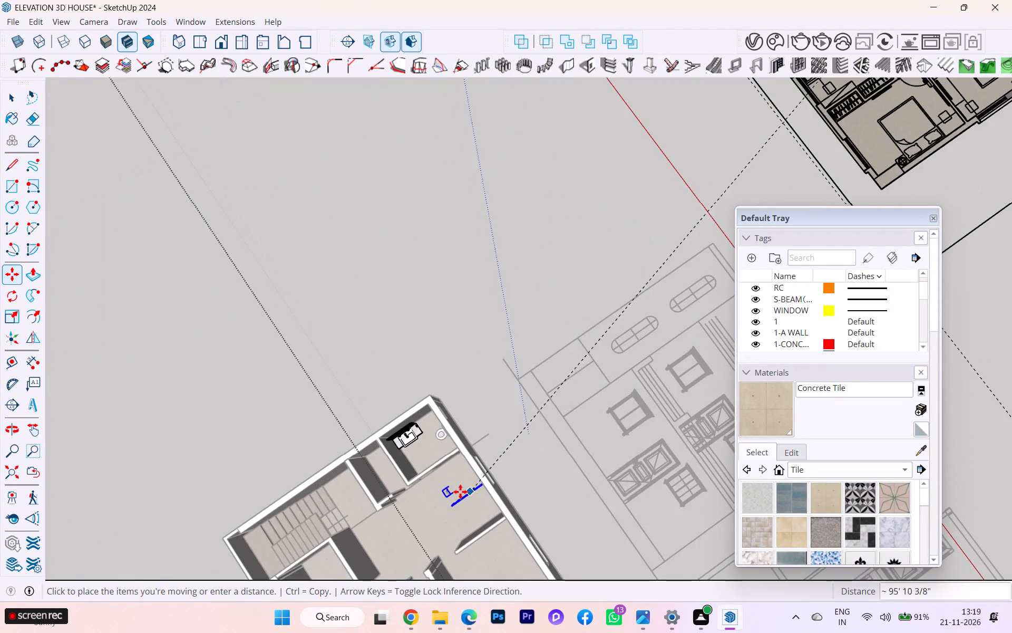
pyautogui.scroll(16, 454, 487)
pyautogui.scroll(-1, 405, 436)
pyautogui.scroll(2, 405, 436)
pyautogui.scroll(-1, 405, 436)
pyautogui.scroll(5, 405, 436)
pyautogui.scroll(-1, 421, 413)
pyautogui.scroll(3, 421, 412)
pyautogui.scroll(-4, 421, 412)
pyautogui.moveTo(438, 402); pyautogui.dragTo(778, 340, button='middle')
pyautogui.scroll(4, 579, 363)
pyautogui.scroll(1, 533, 371)
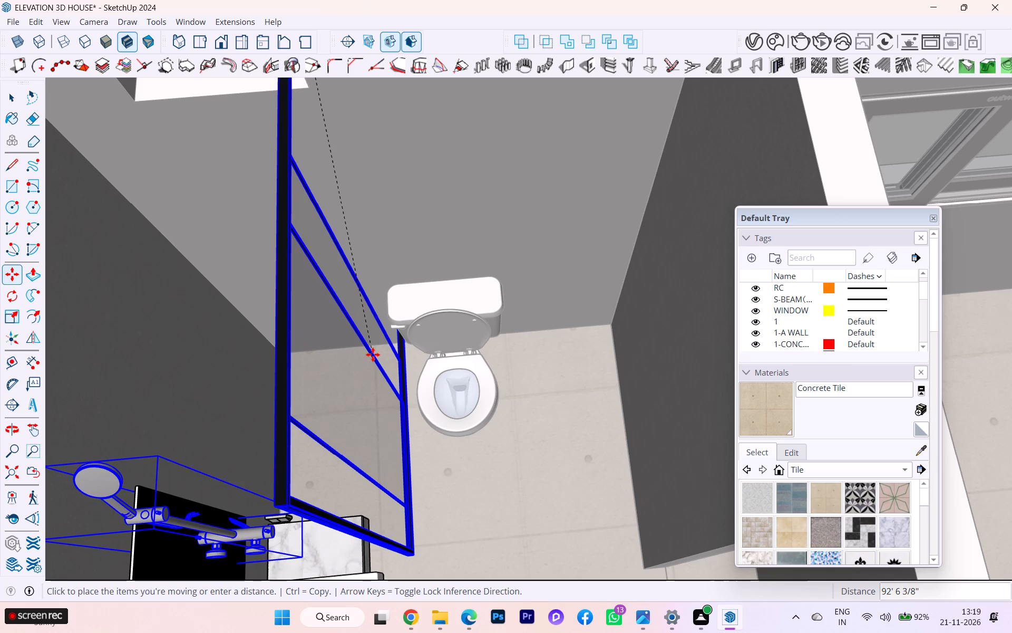
pyautogui.scroll(-7, 390, 361)
pyautogui.scroll(1, 401, 360)
pyautogui.scroll(-1, 403, 360)
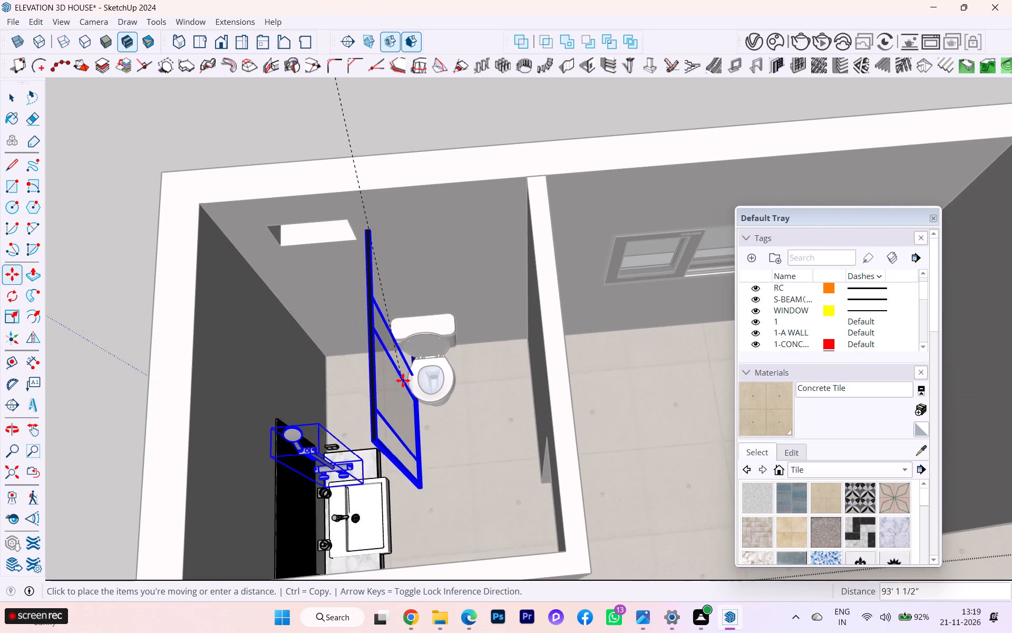
pyautogui.click(396, 412)
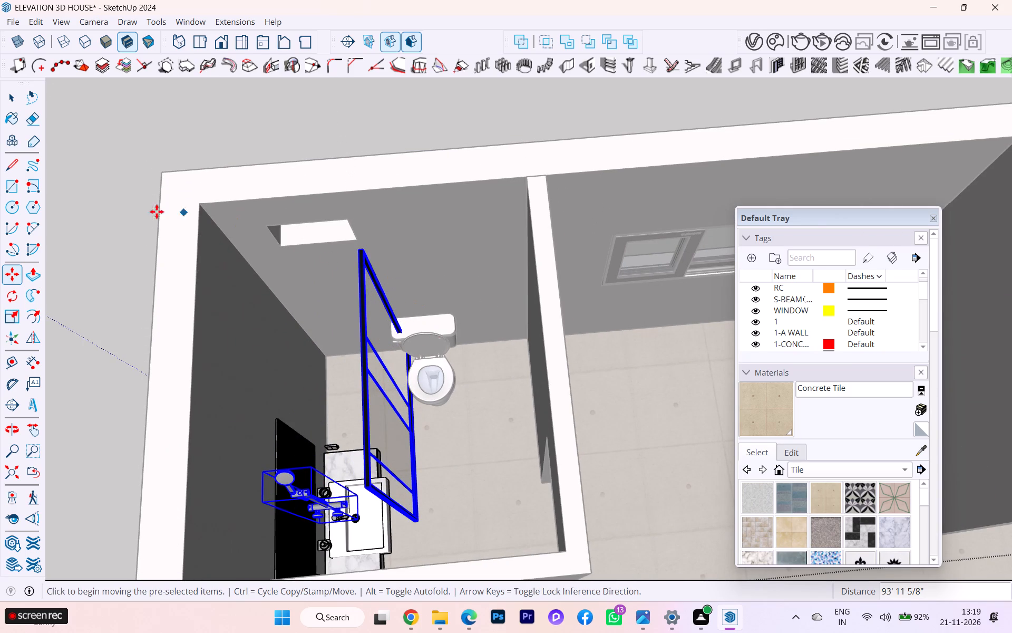
pyautogui.click(11, 98)
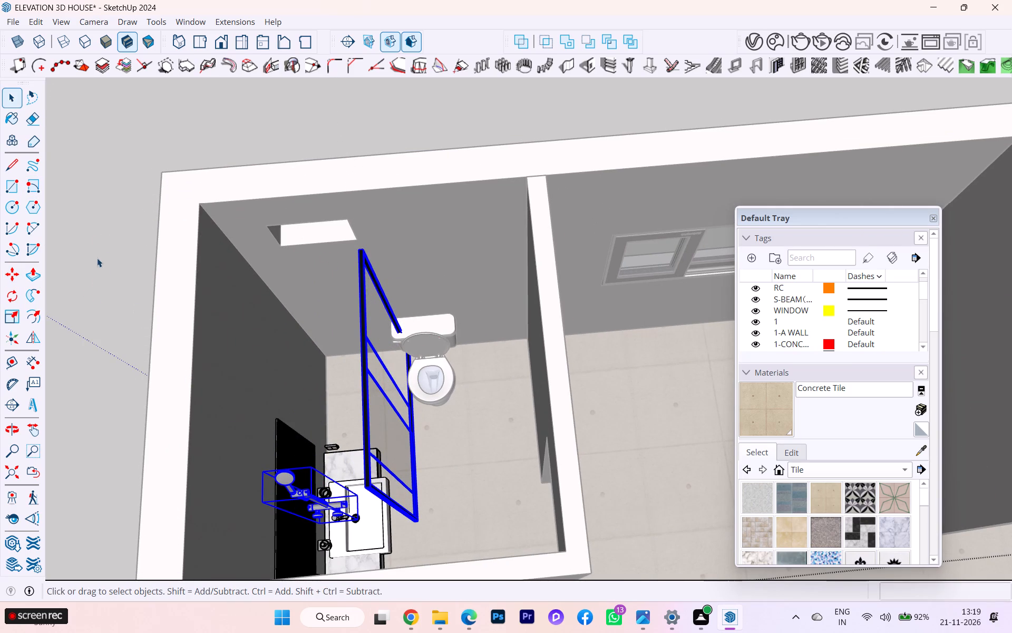
pyautogui.click(96, 256)
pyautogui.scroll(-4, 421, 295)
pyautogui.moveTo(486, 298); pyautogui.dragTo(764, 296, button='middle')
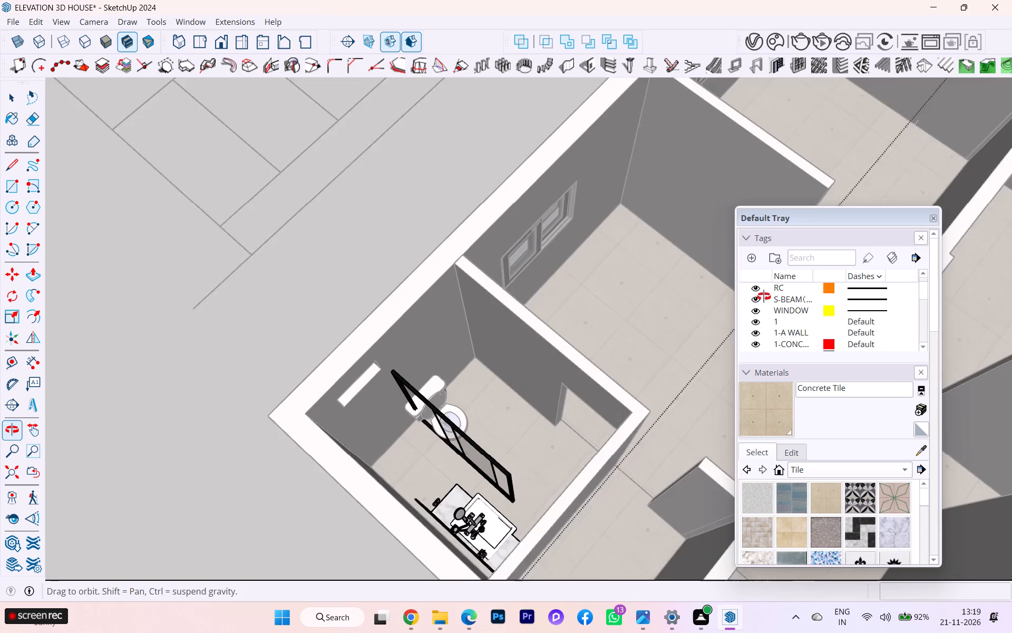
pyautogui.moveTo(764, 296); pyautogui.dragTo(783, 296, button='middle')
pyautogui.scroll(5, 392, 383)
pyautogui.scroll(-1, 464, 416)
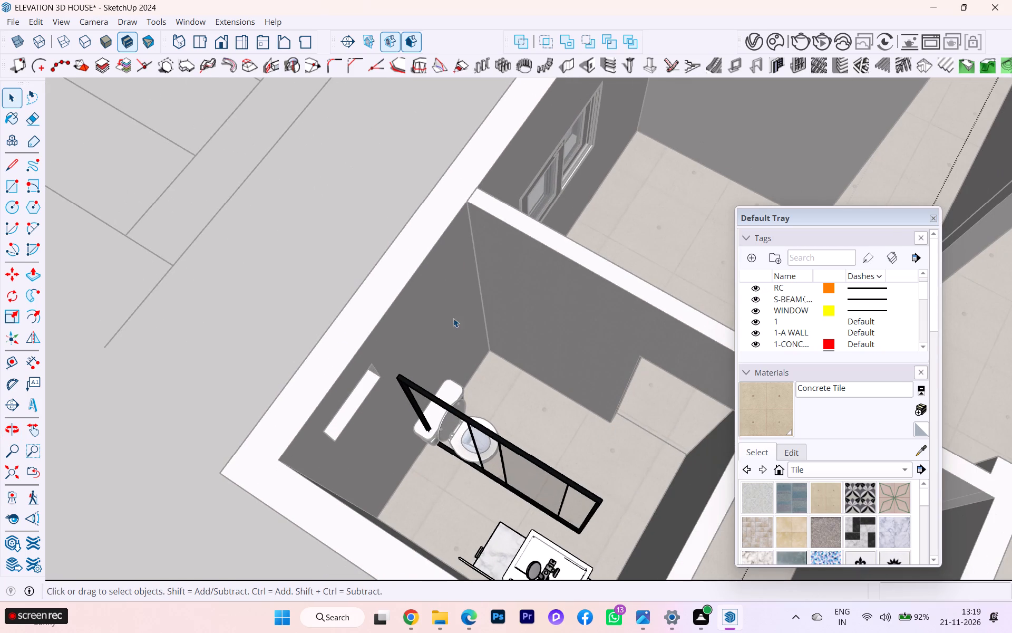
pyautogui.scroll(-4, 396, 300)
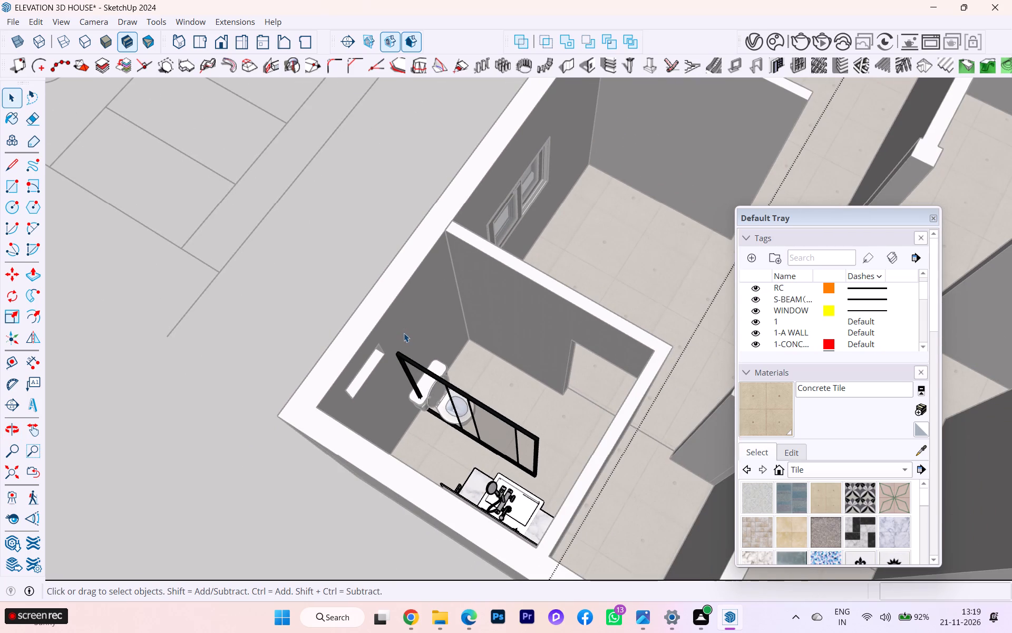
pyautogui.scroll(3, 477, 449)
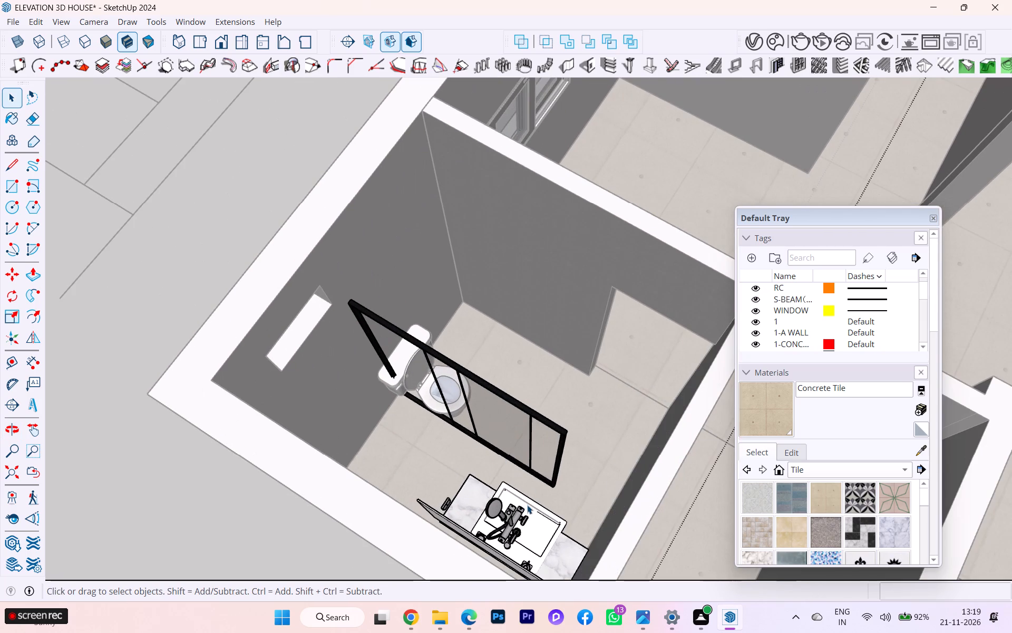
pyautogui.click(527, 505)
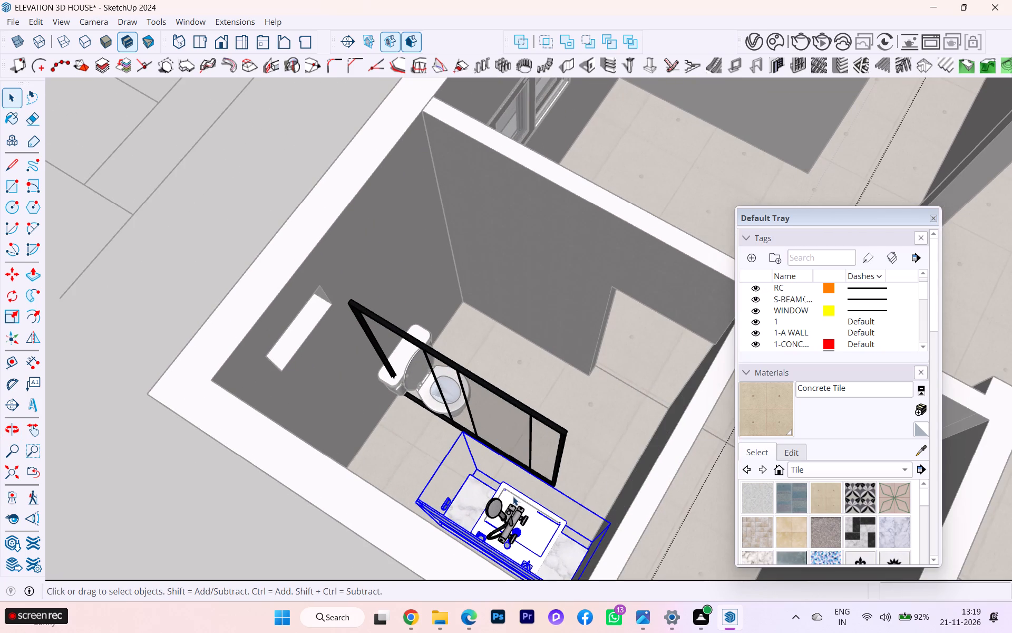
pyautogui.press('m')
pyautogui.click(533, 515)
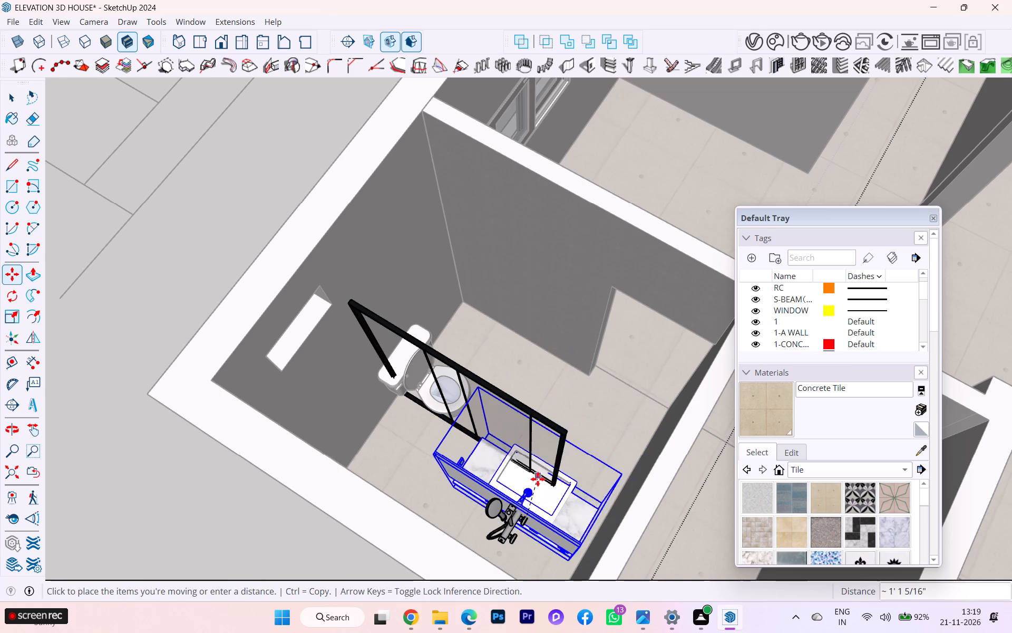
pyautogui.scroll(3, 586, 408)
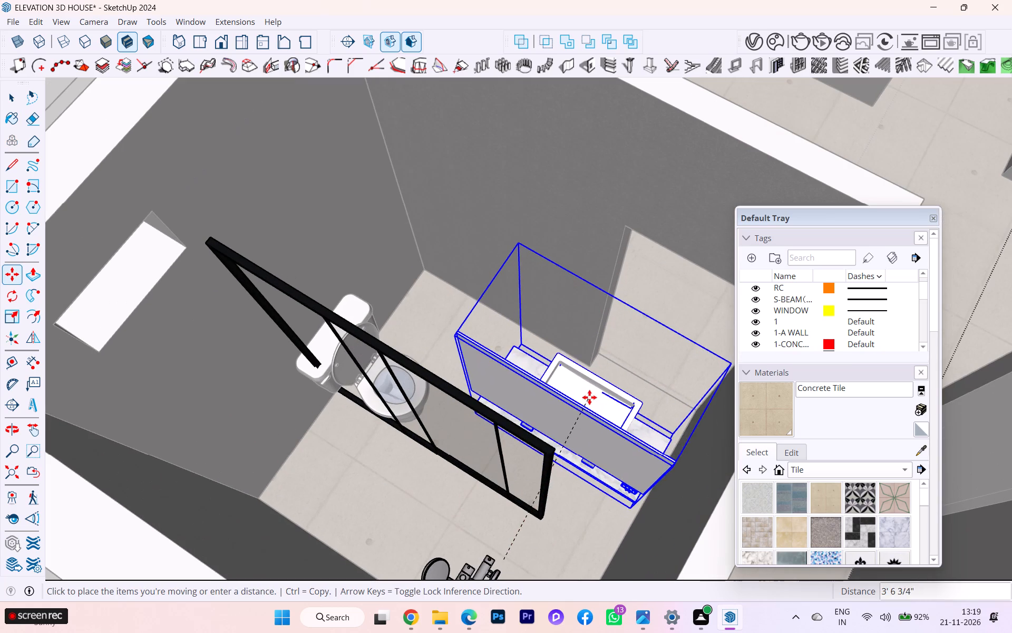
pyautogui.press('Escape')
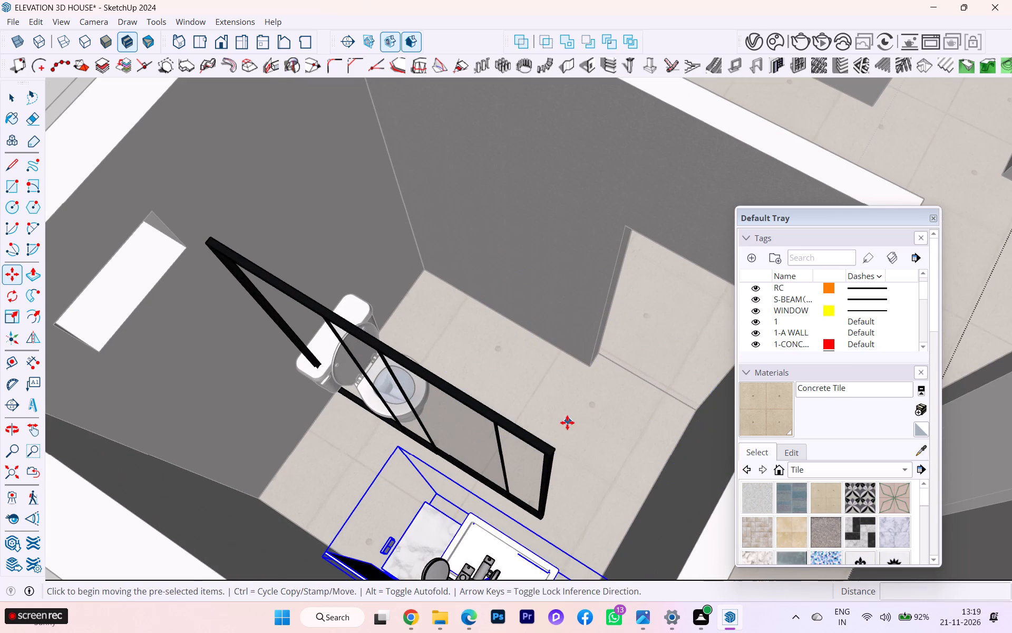
# Examine the selected marble vanity's position relative to the shower set, framed glass partition and toilet from several angles.
pyautogui.scroll(-1, 566, 419)
pyautogui.moveTo(542, 431); pyautogui.dragTo(0, 423, button='middle')
pyautogui.scroll(9, 278, 219)
pyautogui.scroll(-1, 247, 207)
pyautogui.scroll(3, 247, 207)
pyautogui.scroll(-1, 334, 202)
pyautogui.moveTo(334, 202); pyautogui.dragTo(257, 220, button='middle')
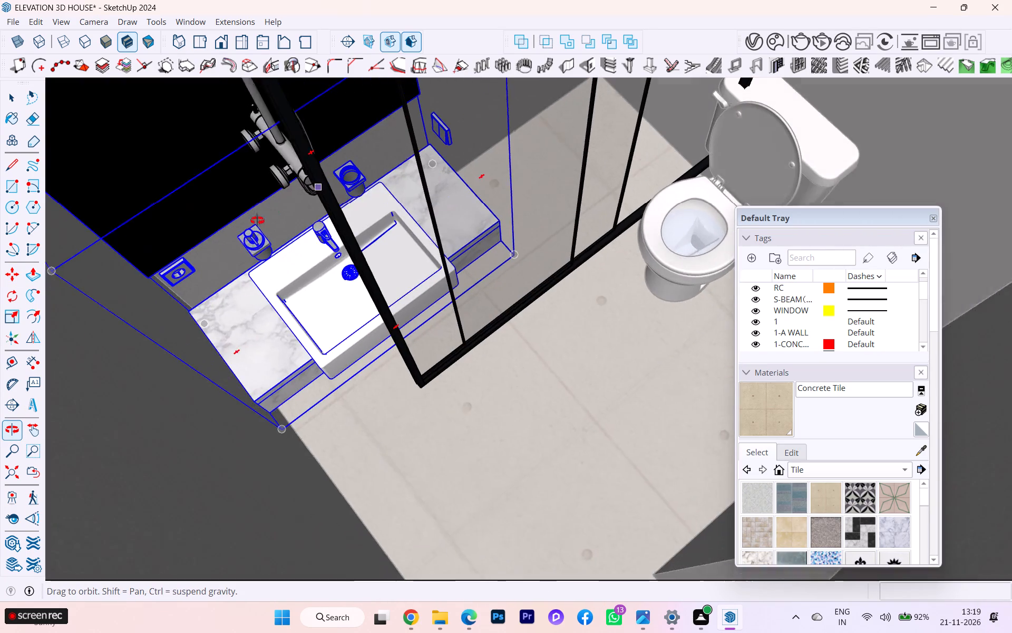
pyautogui.moveTo(257, 220); pyautogui.dragTo(251, 223, button='middle')
pyautogui.scroll(-1, 262, 231)
pyautogui.scroll(1, 263, 232)
pyautogui.scroll(-4, 264, 233)
pyautogui.scroll(4, 269, 236)
pyautogui.scroll(-2, 269, 236)
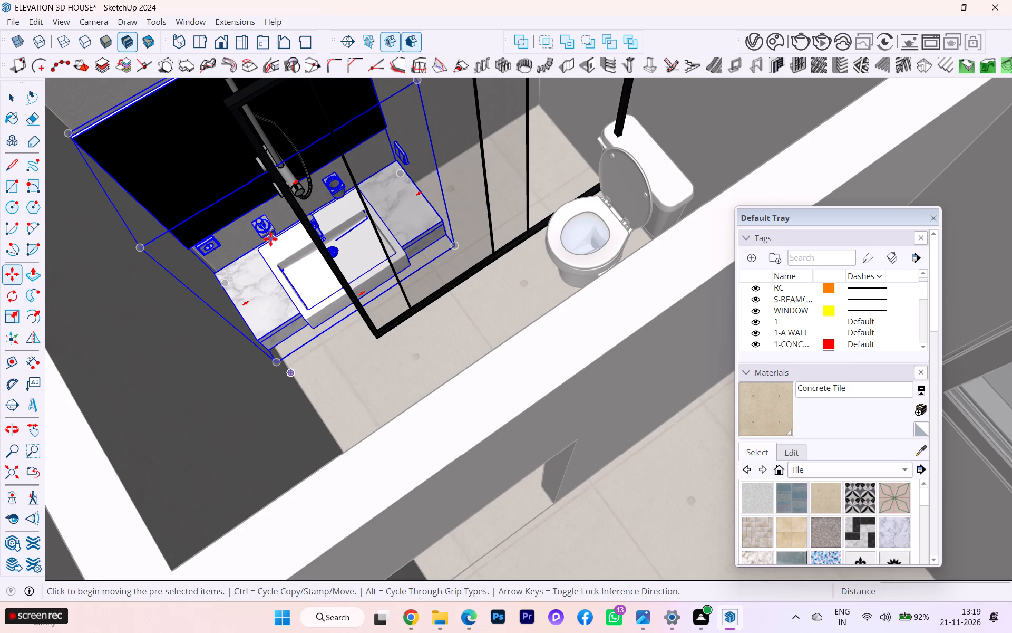
pyautogui.scroll(-4, 286, 238)
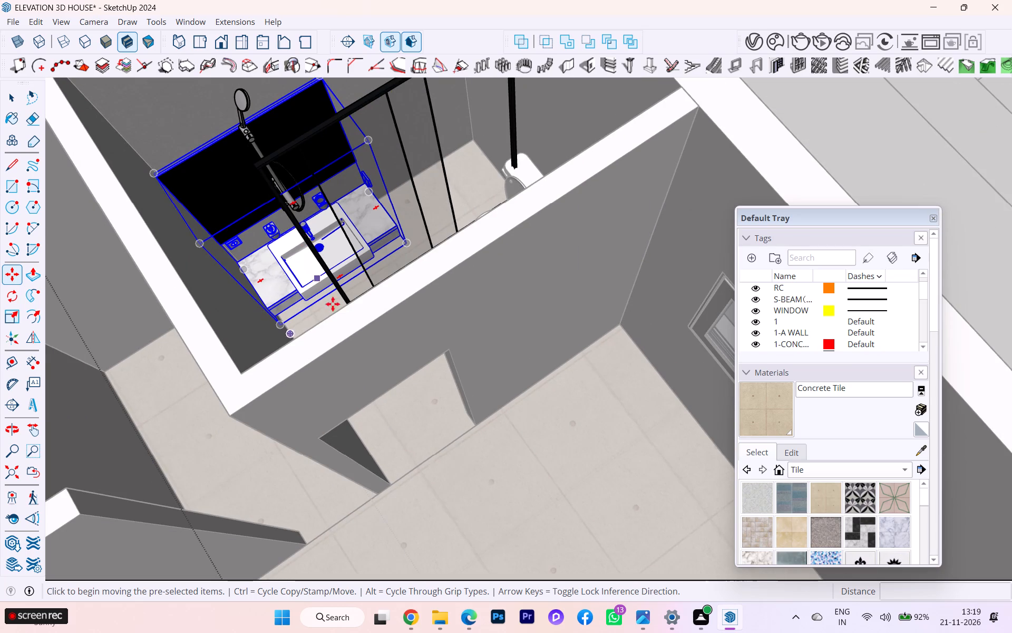
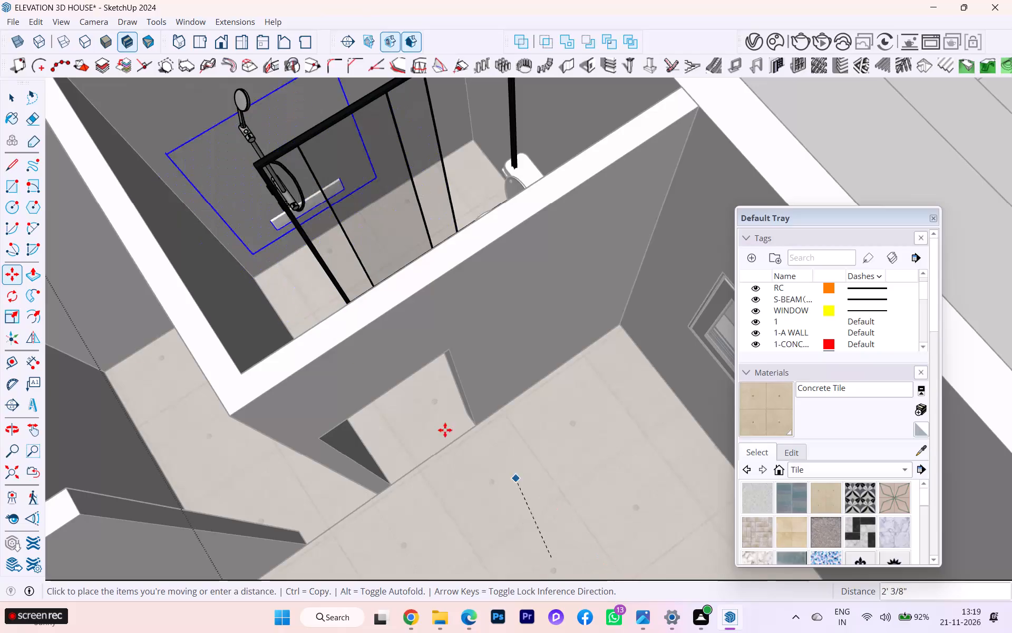
# Move the marble vanity about 3 13/16" so it clears the wall behind the glass shower partition.
pyautogui.click(536, 553)
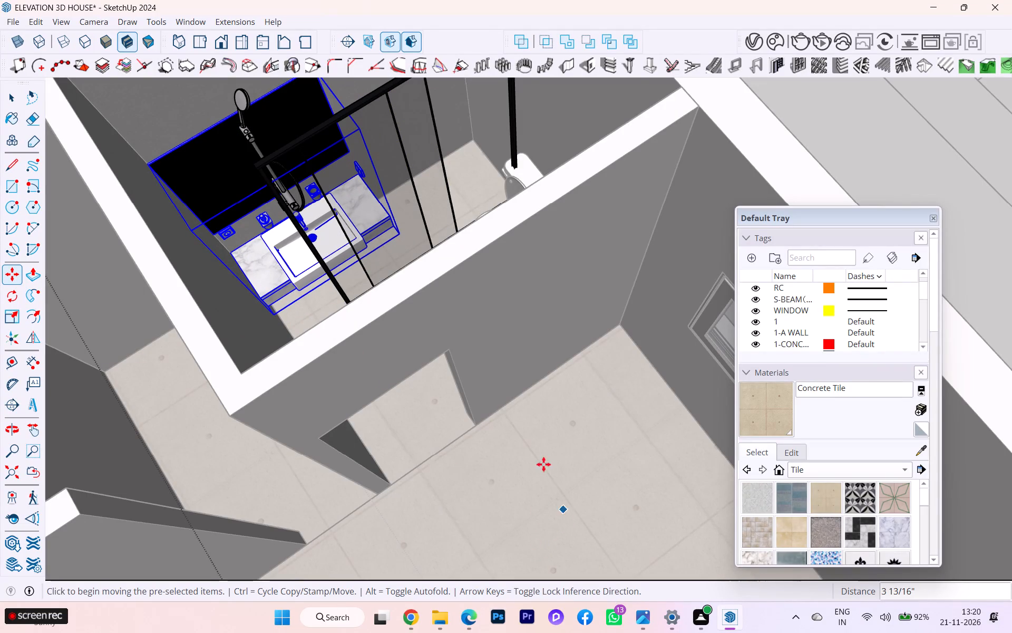
# Rotate the marble vanity with its mirror 90° about its lower corner on the floor plane.
pyautogui.scroll(3, 347, 270)
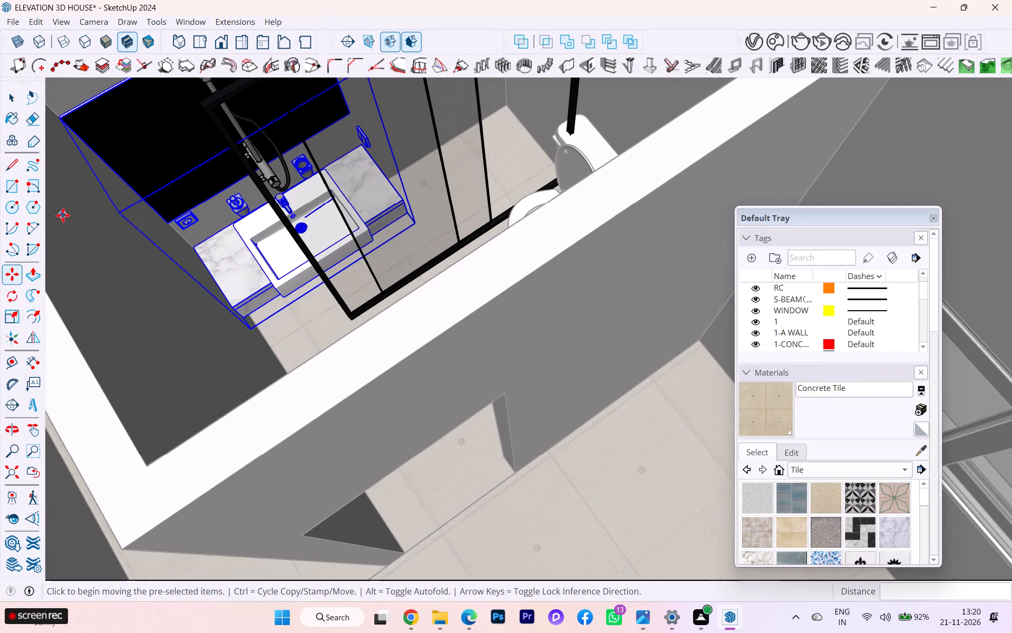
pyautogui.click(11, 292)
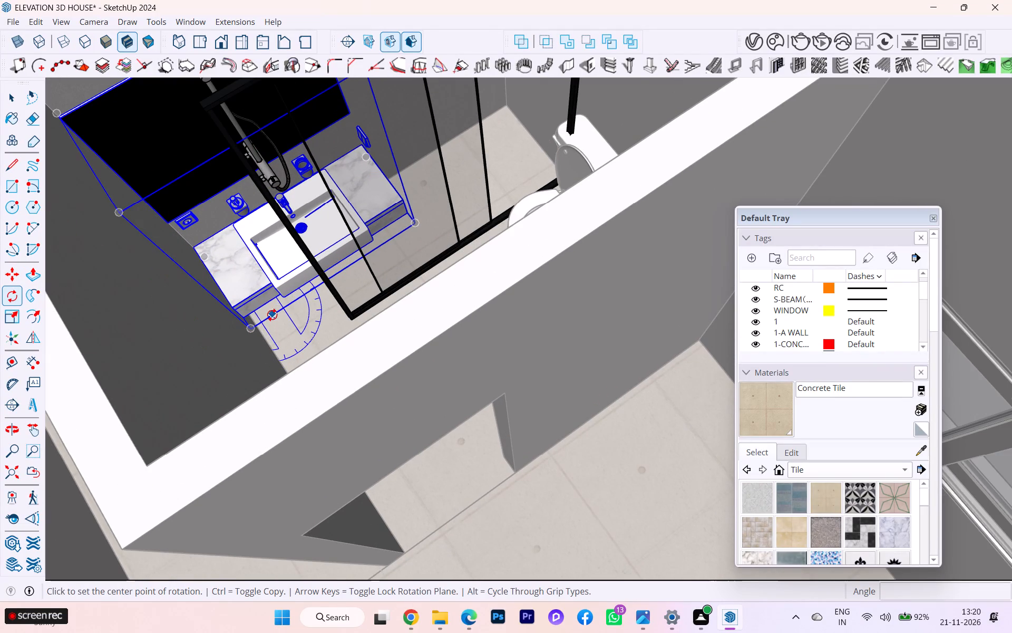
pyautogui.click(272, 315)
pyautogui.click(307, 299)
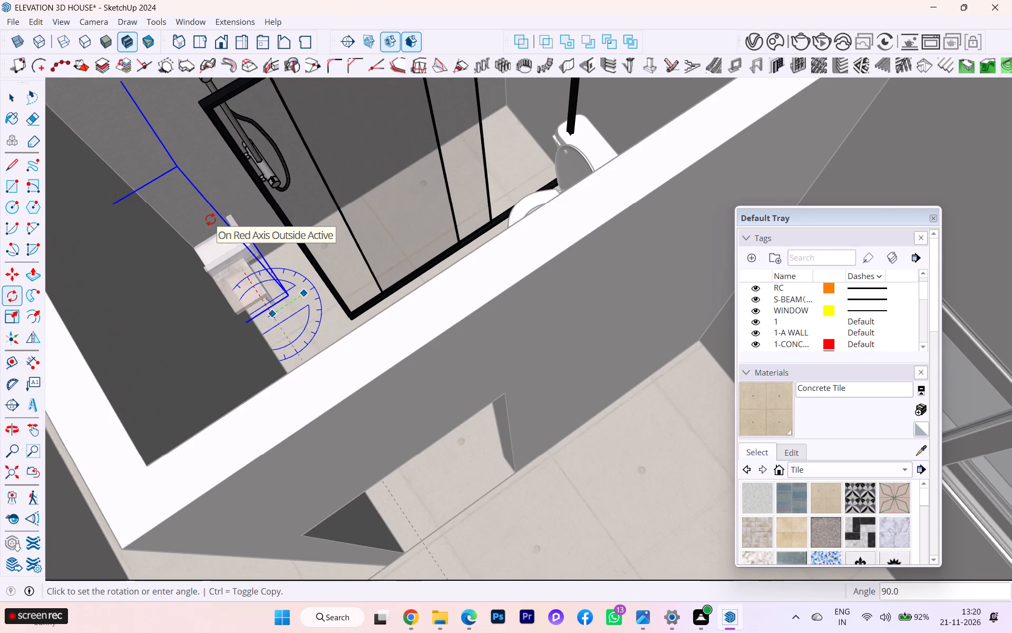
pyautogui.write('90')
pyautogui.press('Return')
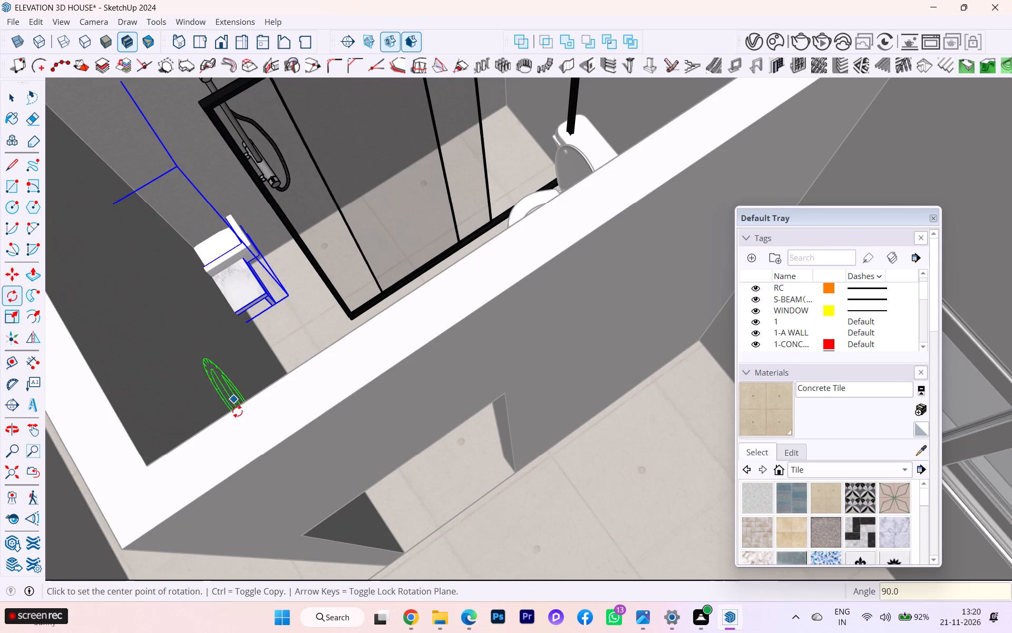
# Move the rotated marble vanity across the bathroom to the end wall facing the toilet.
pyautogui.scroll(-2, 309, 231)
pyautogui.scroll(2, 318, 239)
pyautogui.scroll(-2, 319, 241)
pyautogui.scroll(-3, 383, 272)
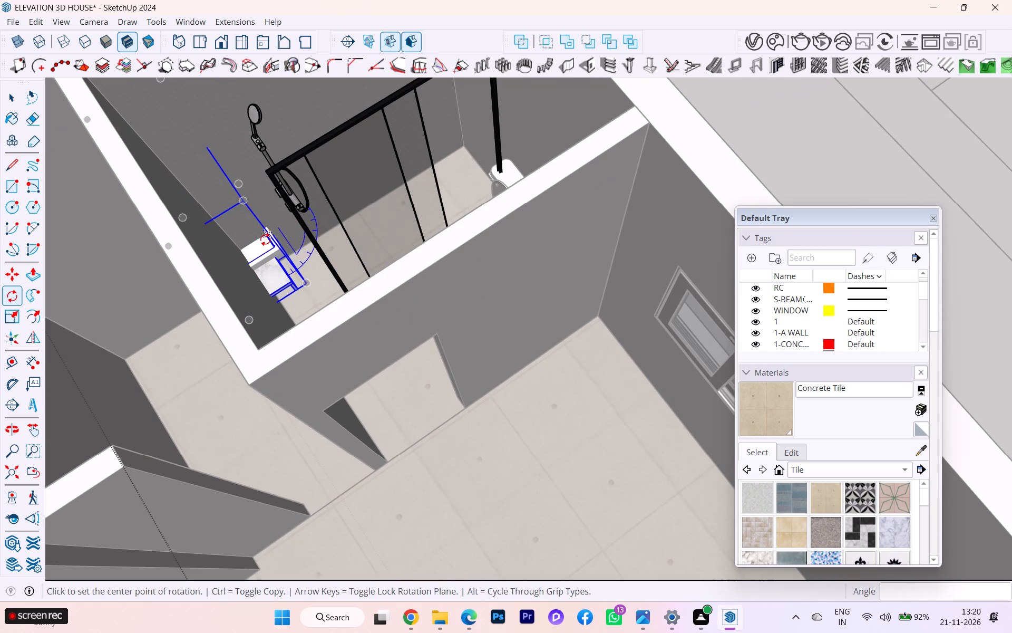
pyautogui.press('m')
pyautogui.click(254, 248)
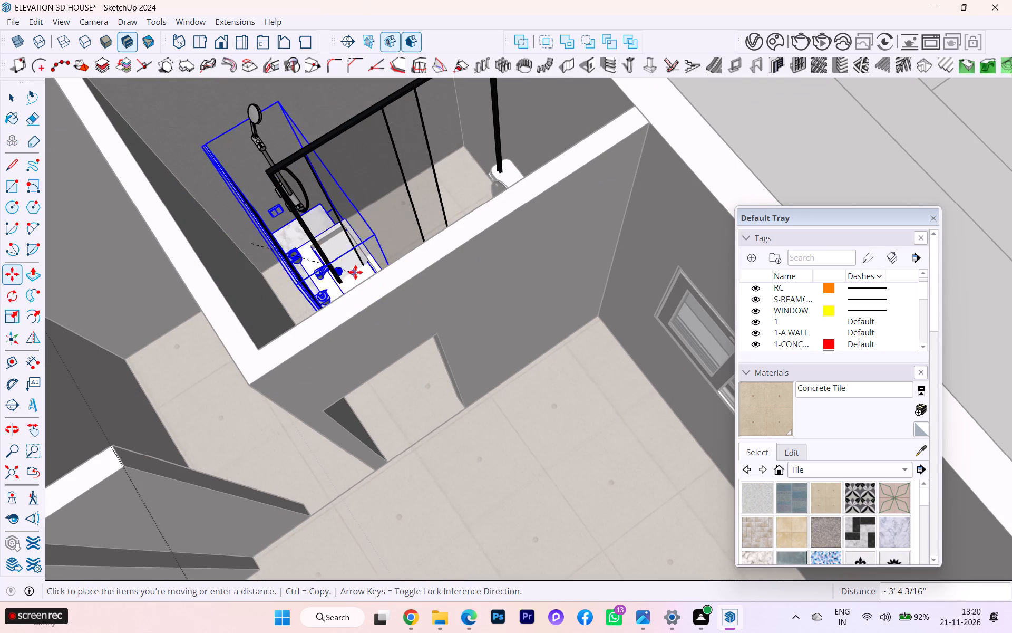
pyautogui.click(320, 290)
# Shift the marble vanity and mirror about 1' 3", fitting the mirror's lower corner to the end wall.
pyautogui.scroll(-1, 314, 308)
pyautogui.scroll(1, 314, 308)
pyautogui.scroll(-1, 313, 310)
pyautogui.scroll(1, 313, 321)
pyautogui.scroll(-3, 313, 323)
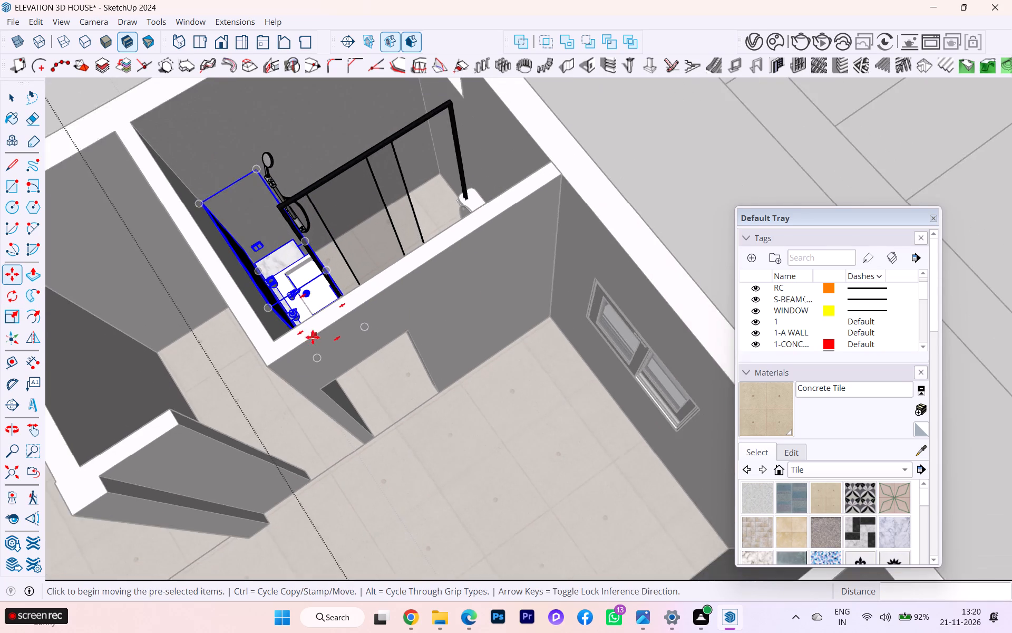
pyautogui.scroll(-4, 314, 349)
pyautogui.scroll(1, 315, 358)
pyautogui.scroll(-1, 315, 359)
pyautogui.scroll(4, 325, 223)
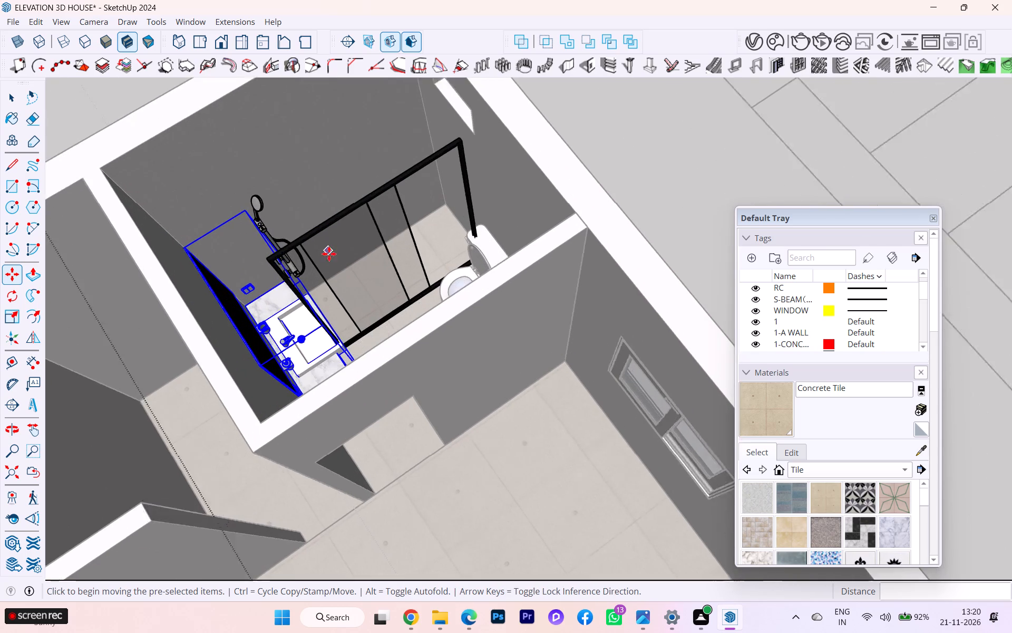
pyautogui.scroll(3, 329, 254)
pyautogui.scroll(-2, 332, 262)
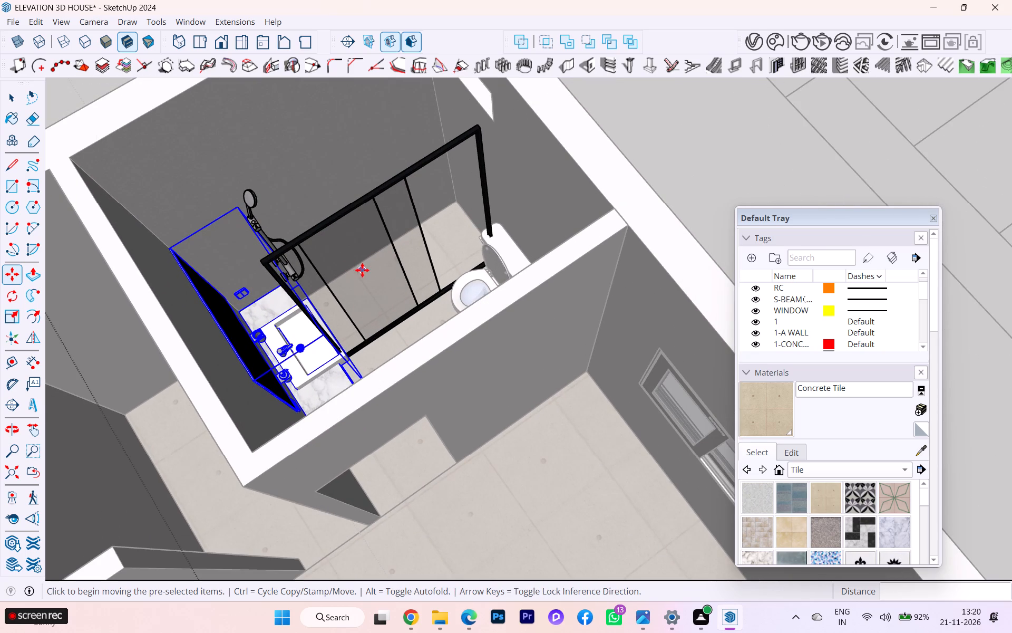
pyautogui.scroll(3, 364, 276)
pyautogui.moveTo(366, 281); pyautogui.dragTo(321, 320, button='middle')
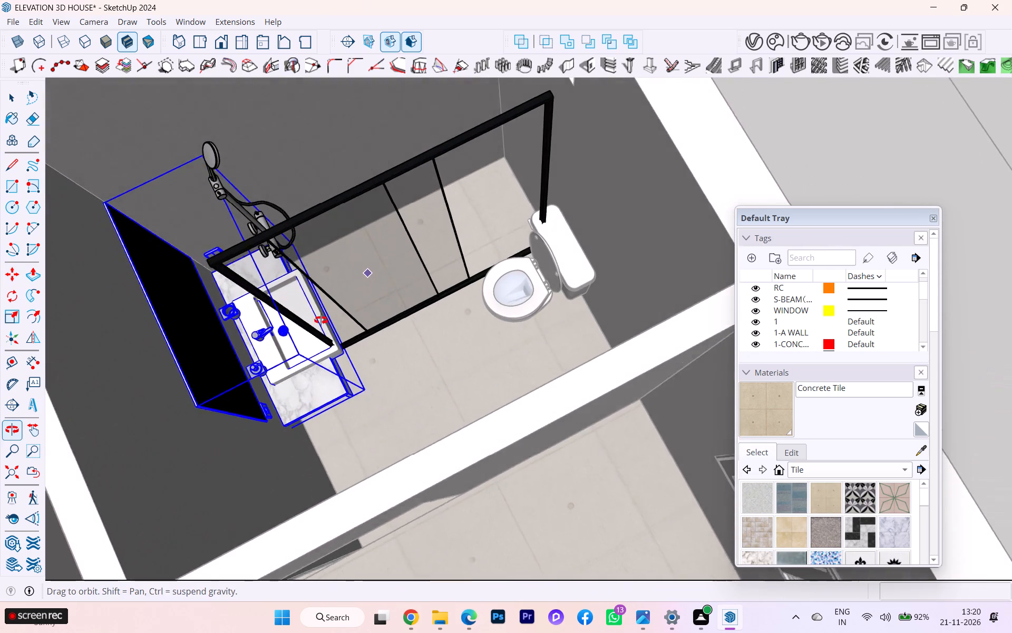
pyautogui.moveTo(321, 320); pyautogui.dragTo(318, 329, button='middle')
pyautogui.scroll(-2, 286, 347)
pyautogui.scroll(1, 259, 301)
pyautogui.scroll(-2, 259, 300)
pyautogui.scroll(6, 230, 381)
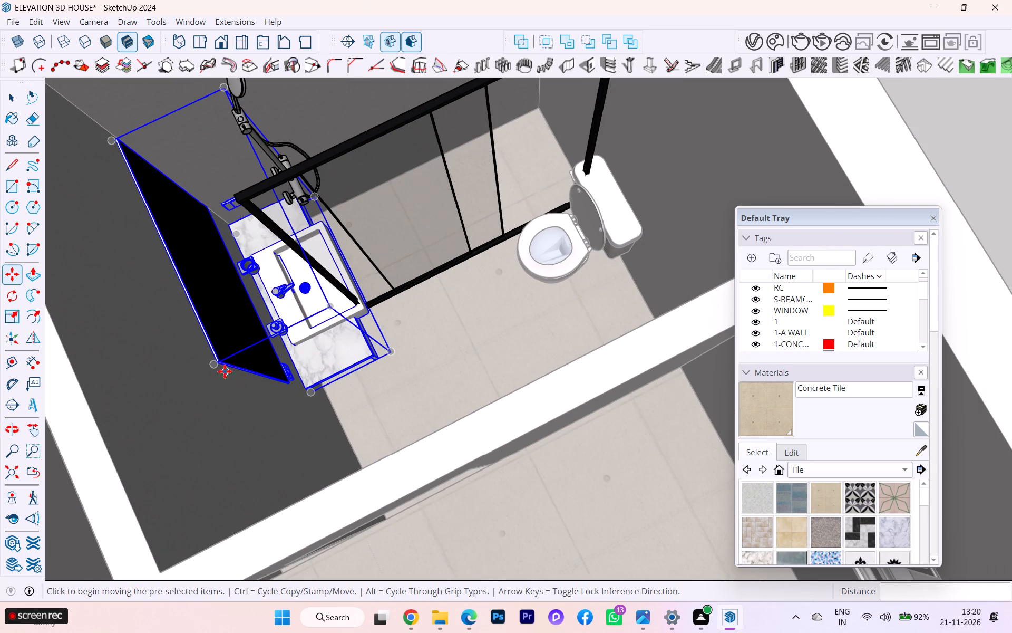
pyautogui.click(223, 369)
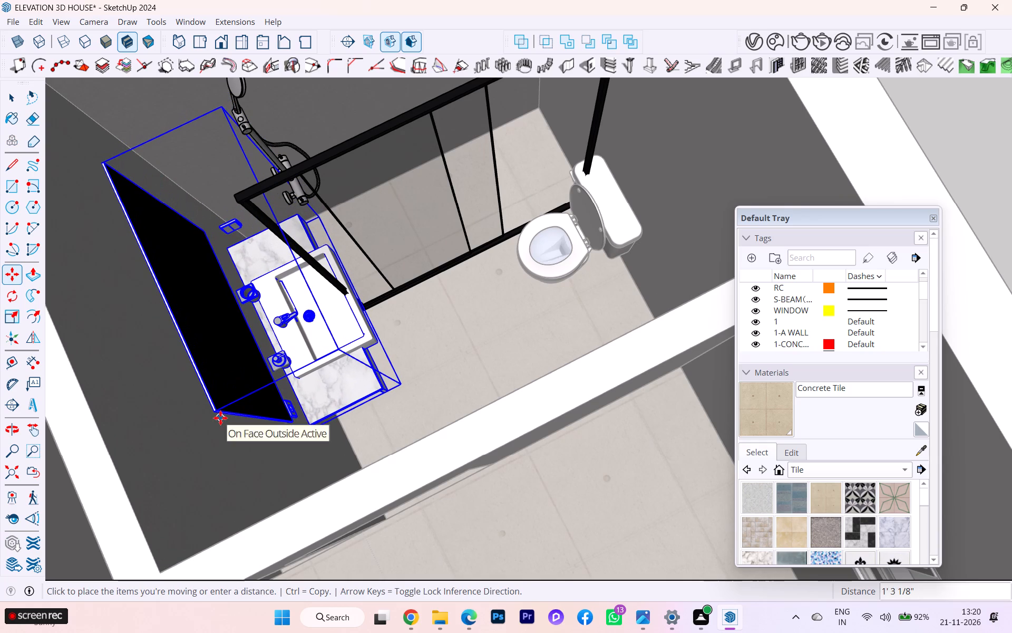
pyautogui.click(220, 418)
# Examine the vanity's placement against the shower set, glass partition, toilet and neighbouring rooms from several angles.
pyautogui.scroll(2, 275, 280)
pyautogui.scroll(-6, 286, 273)
pyautogui.scroll(-6, 329, 264)
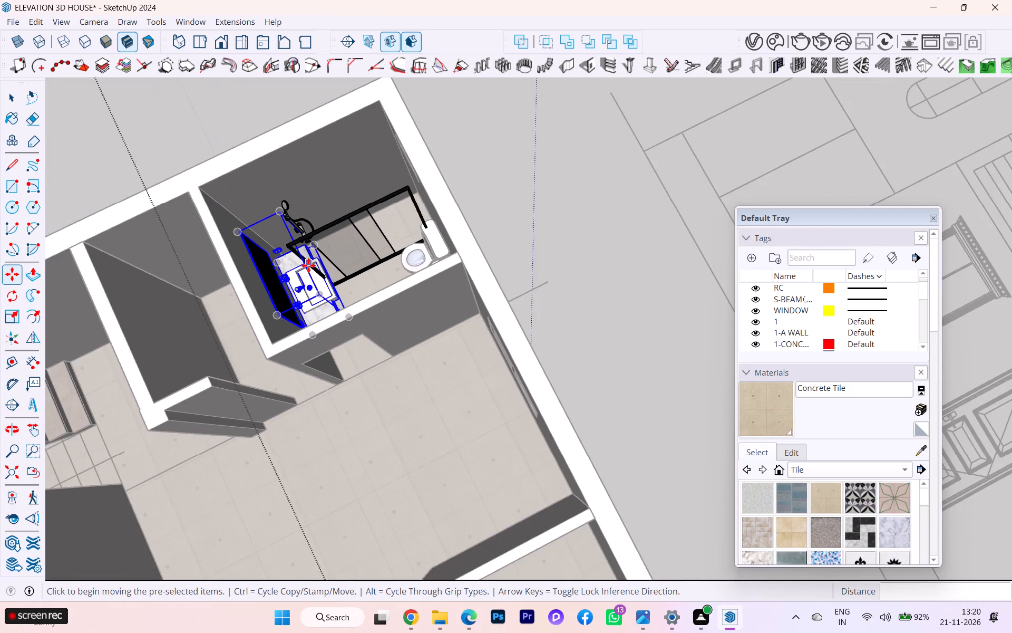
pyautogui.scroll(5, 309, 265)
pyautogui.scroll(-1, 304, 265)
pyautogui.moveTo(304, 265); pyautogui.dragTo(531, 202, button='middle')
pyautogui.scroll(-2, 472, 210)
pyautogui.scroll(3, 401, 284)
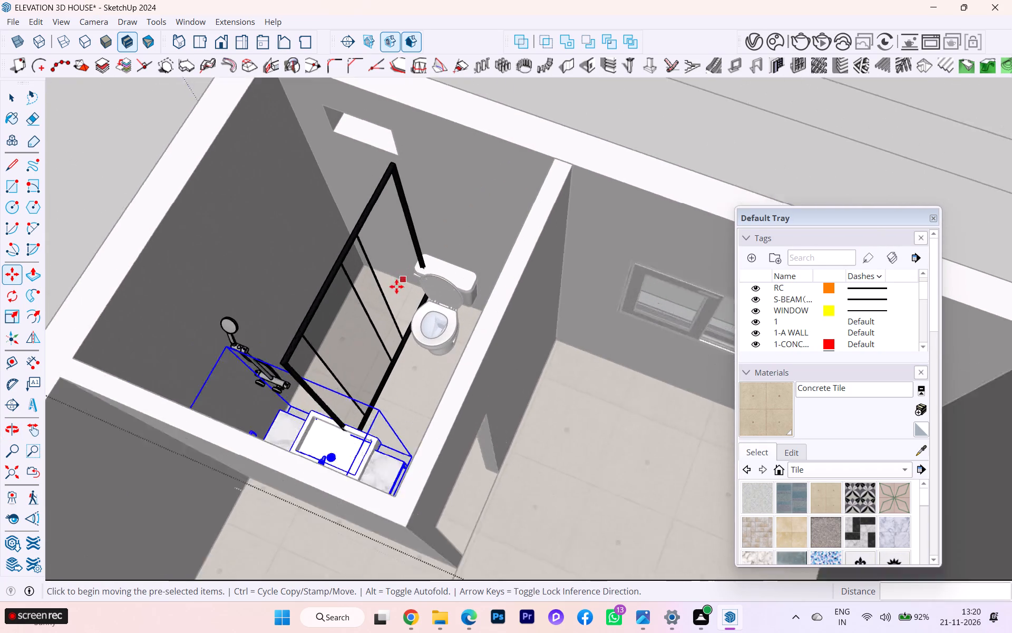
pyautogui.scroll(2, 396, 286)
pyautogui.scroll(-2, 497, 237)
pyautogui.scroll(-4, 447, 255)
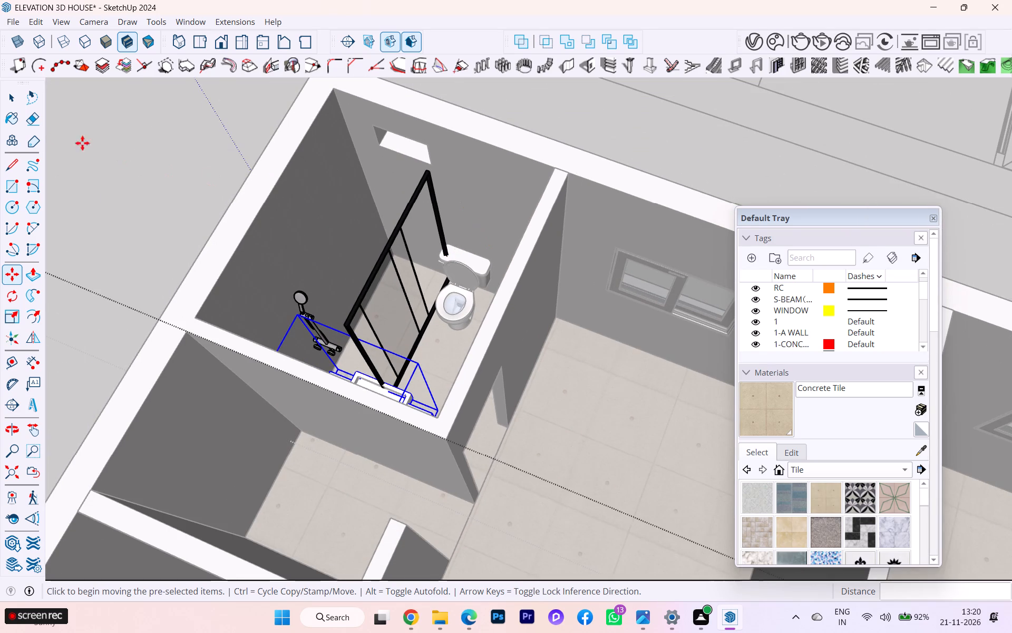
pyautogui.click(21, 97)
pyautogui.click(182, 150)
pyautogui.scroll(-4, 397, 170)
pyautogui.scroll(-1, 357, 206)
pyautogui.moveTo(359, 206); pyautogui.dragTo(401, 208, button='middle')
pyautogui.click(225, 213)
pyautogui.click(171, 213)
pyautogui.click(156, 205)
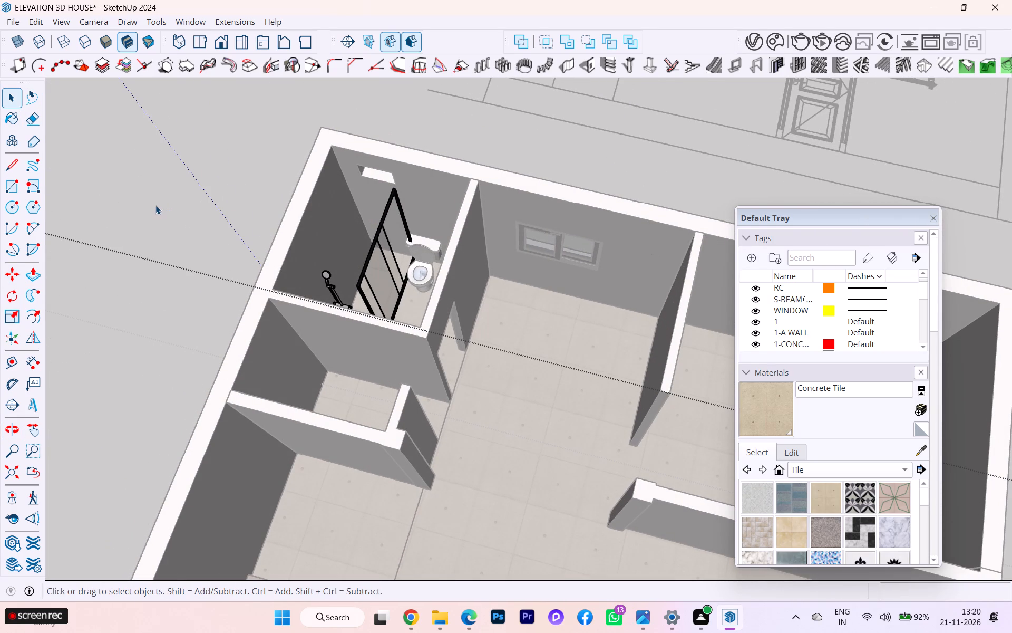
pyautogui.click(146, 204)
pyautogui.scroll(-2, 382, 157)
pyautogui.scroll(1, 407, 159)
pyautogui.scroll(-2, 412, 159)
pyautogui.click(121, 272)
pyautogui.scroll(-2, 481, 210)
pyautogui.scroll(1, 485, 210)
pyautogui.scroll(-2, 487, 210)
pyautogui.scroll(1, 492, 209)
pyautogui.scroll(-3, 492, 209)
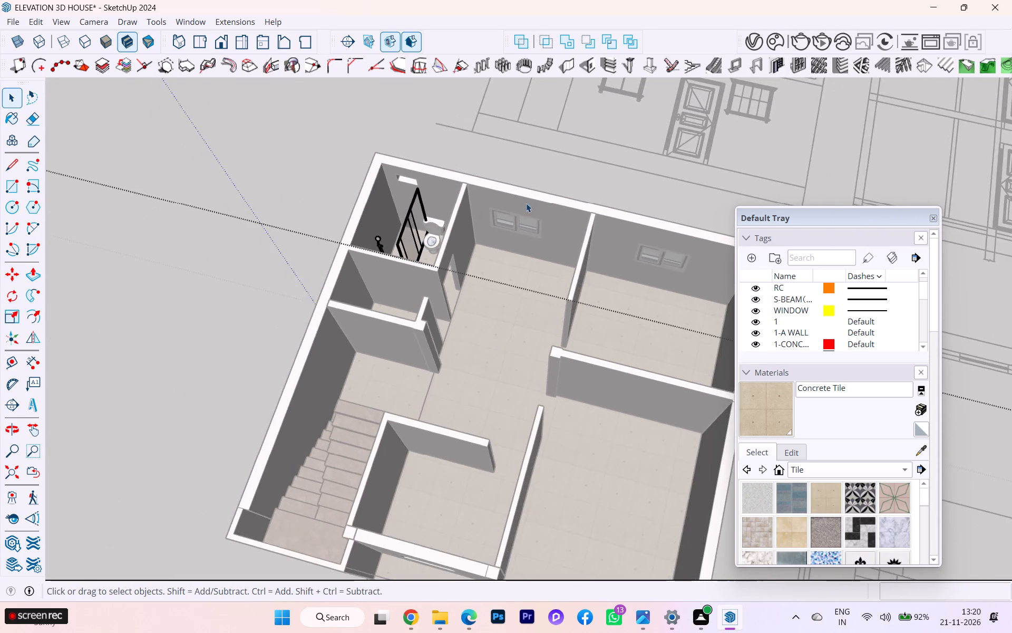
pyautogui.scroll(-2, 526, 203)
# Inside the bathroom fixtures group, move the shower set about 2' 6" along the side wall, away from the vanity.
pyautogui.doubleClick(219, 265)
pyautogui.scroll(1, 438, 156)
pyautogui.scroll(-1, 438, 156)
pyautogui.scroll(3, 438, 158)
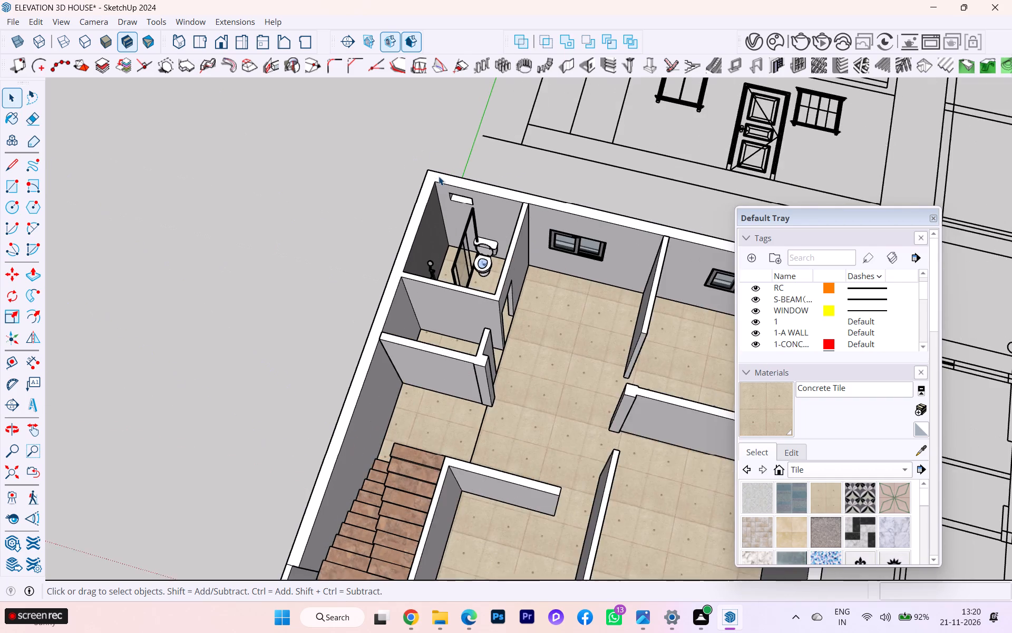
pyautogui.scroll(2, 439, 176)
pyautogui.scroll(-1, 445, 199)
pyautogui.scroll(3, 449, 213)
pyautogui.scroll(4, 432, 273)
pyautogui.click(415, 301)
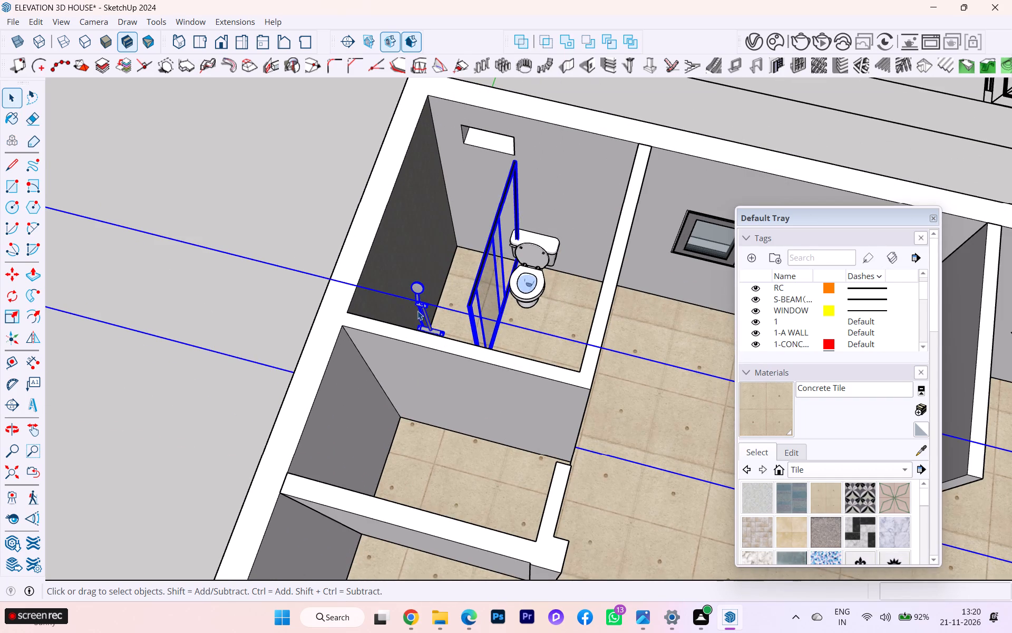
pyautogui.doubleClick(423, 309)
pyautogui.click(423, 310)
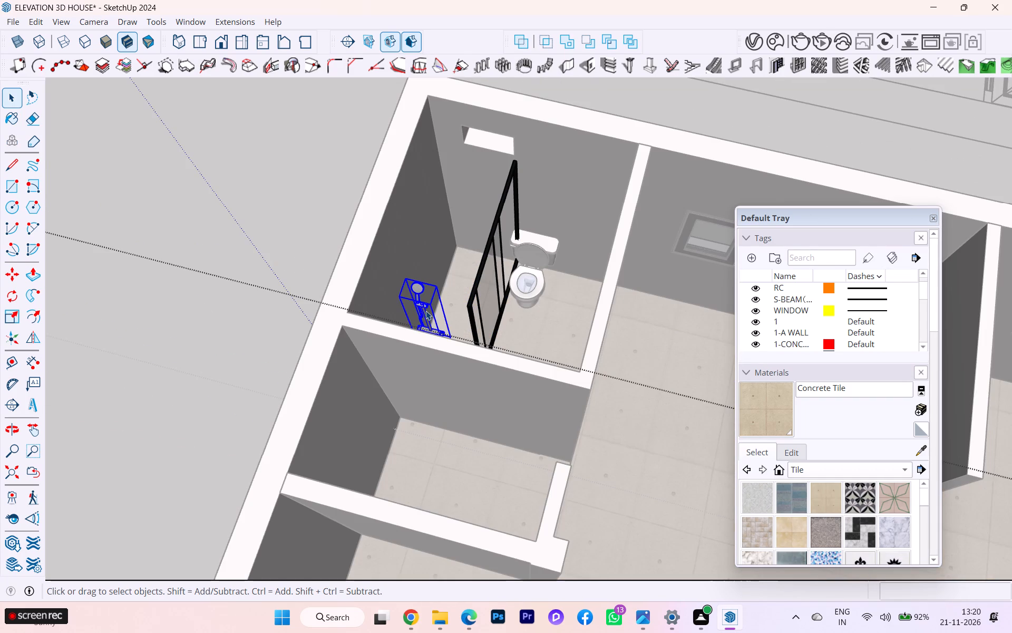
pyautogui.press('m')
pyautogui.click(426, 311)
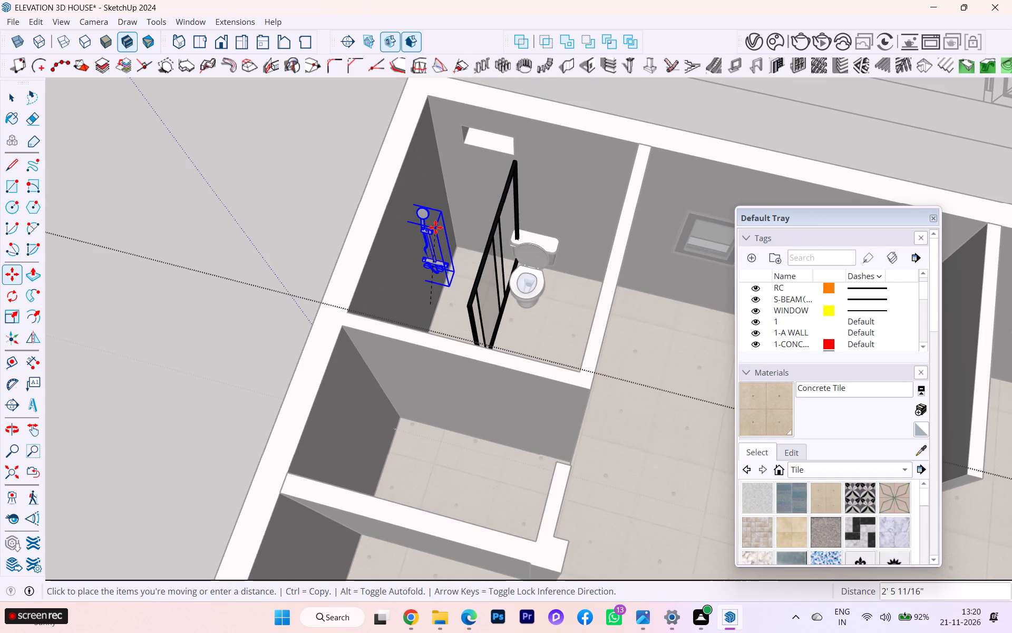
pyautogui.click(435, 224)
pyautogui.click(14, 94)
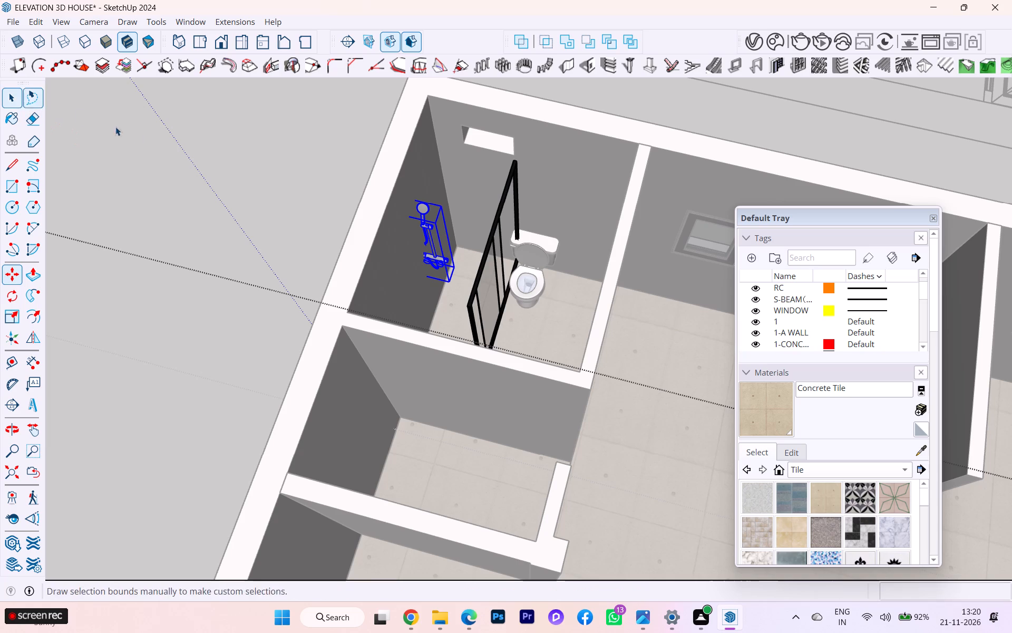
pyautogui.click(141, 135)
# Nudge the shower set about 1 9/16" along the red axis, out from the side wall.
pyautogui.scroll(-1, 434, 228)
pyautogui.scroll(7, 435, 228)
pyautogui.click(431, 274)
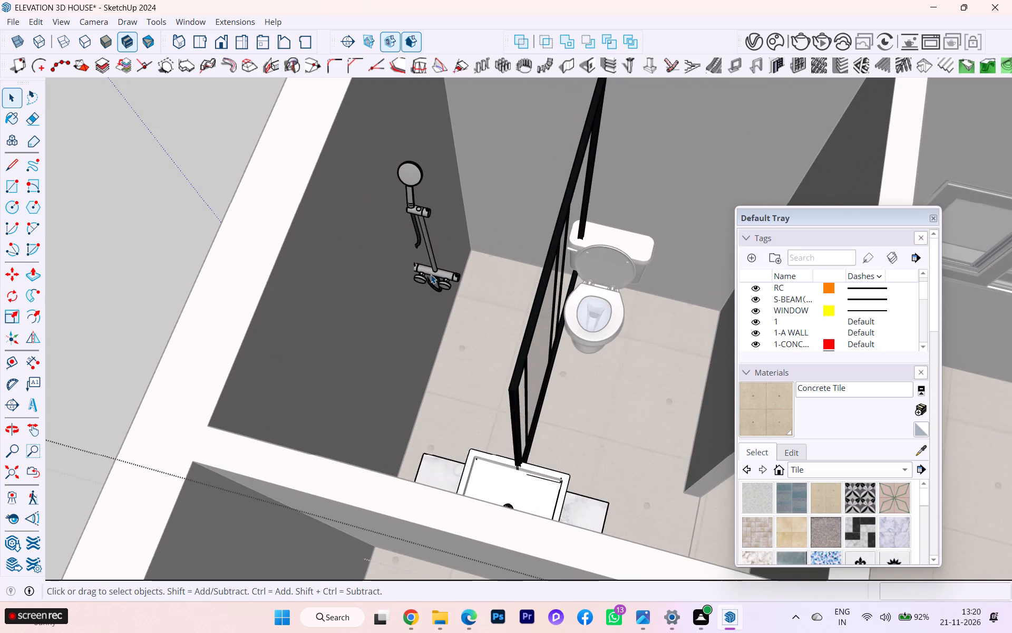
pyautogui.press('m')
pyautogui.scroll(3, 425, 280)
pyautogui.click(416, 275)
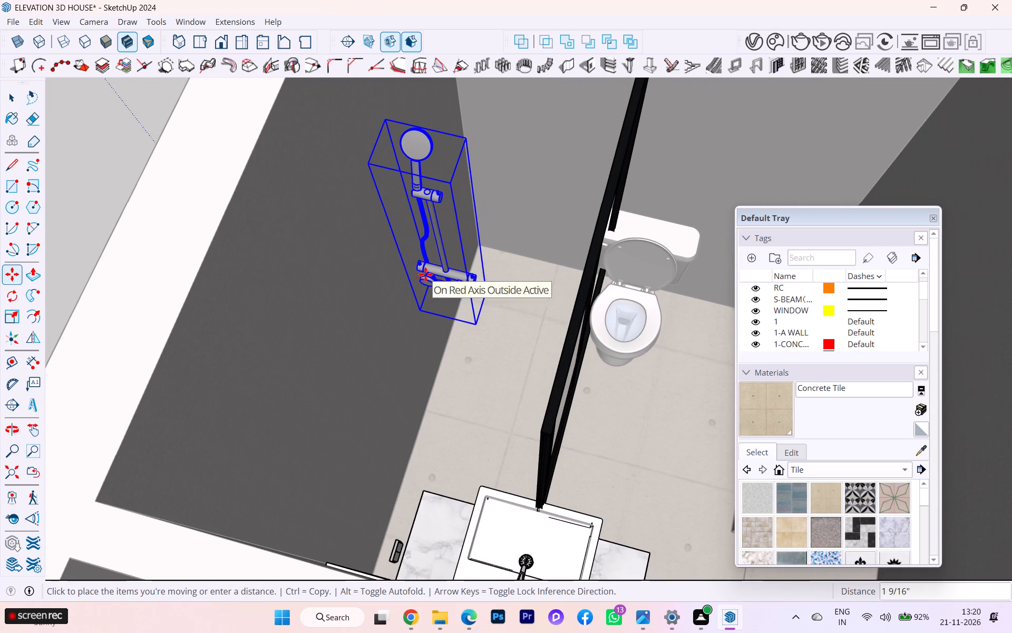
pyautogui.click(425, 274)
pyautogui.click(12, 98)
pyautogui.click(111, 135)
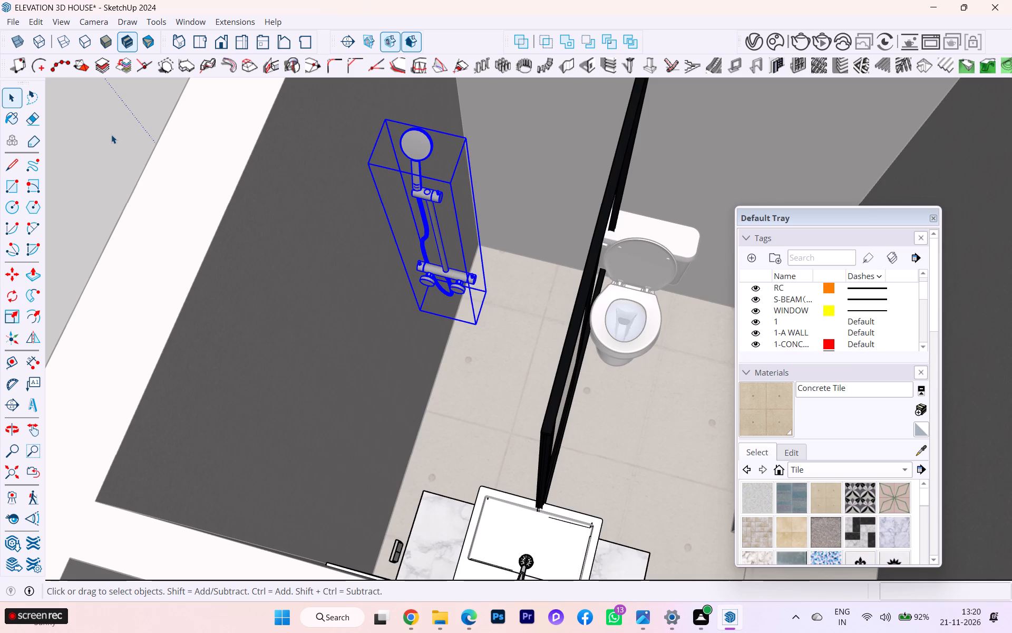
# Examine the shower set, glass partition, vanity and toilet arrangement from above for overlaps.
pyautogui.scroll(-4, 338, 167)
pyautogui.scroll(1, 401, 171)
pyautogui.scroll(-2, 451, 187)
pyautogui.doubleClick(205, 190)
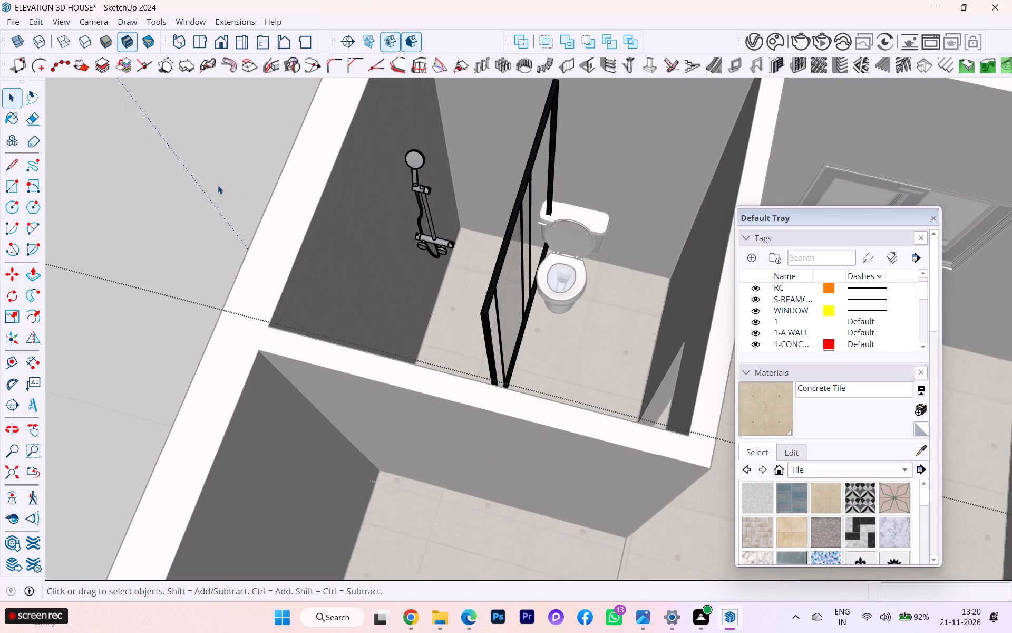
pyautogui.moveTo(386, 195); pyautogui.dragTo(677, 223, button='middle')
pyautogui.scroll(3, 574, 250)
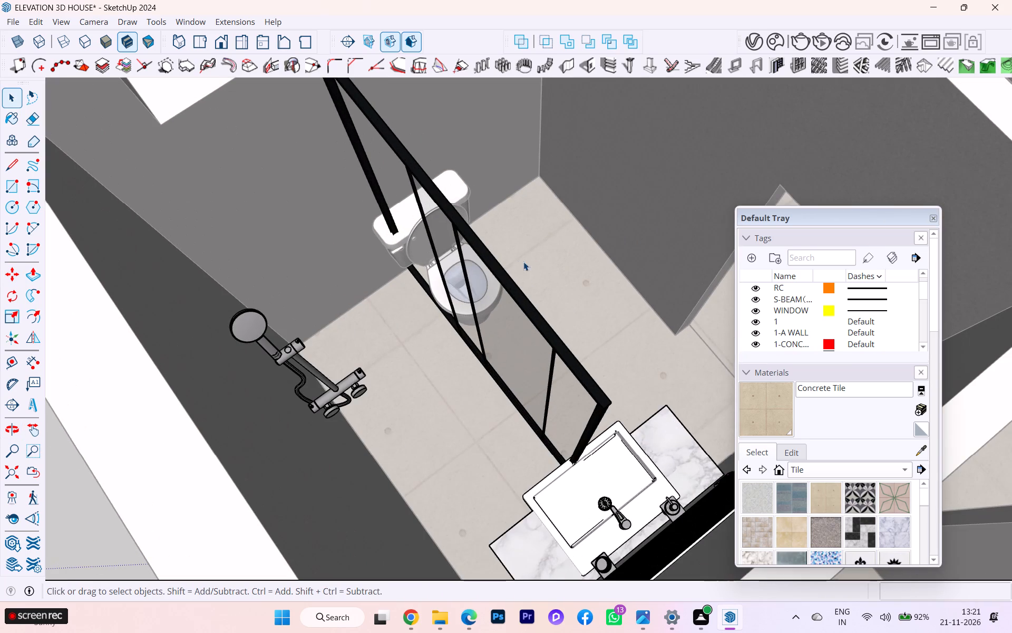
pyautogui.scroll(-4, 472, 188)
pyautogui.moveTo(475, 196); pyautogui.dragTo(434, 205, button='middle')
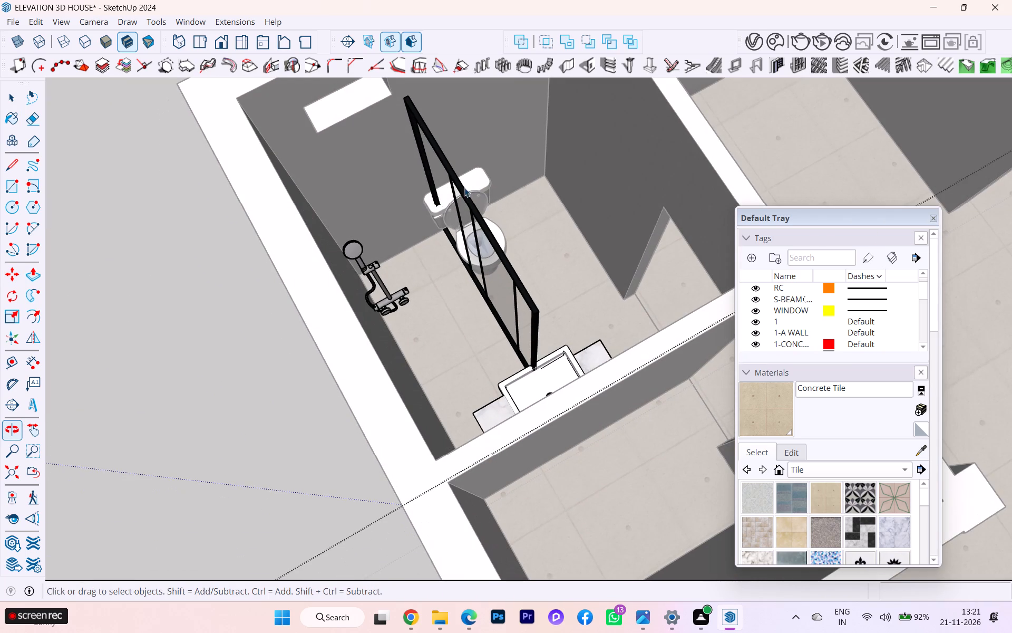
# Move the toilet along the red axis beside the window wall, away from the glass partition.
pyautogui.click(476, 180)
pyautogui.doubleClick(190, 223)
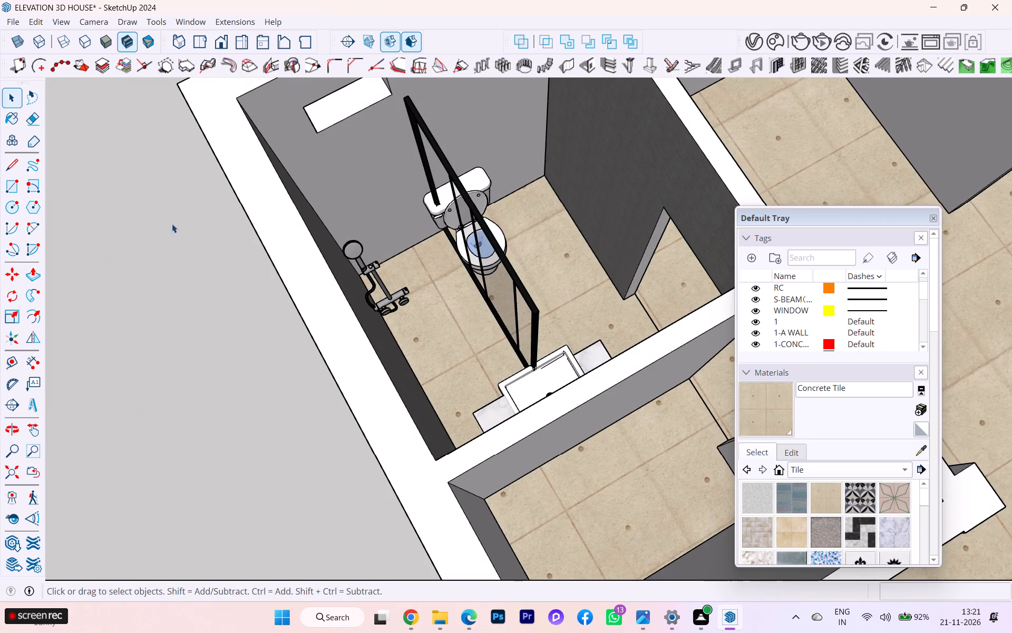
pyautogui.scroll(-1, 181, 220)
pyautogui.click(445, 194)
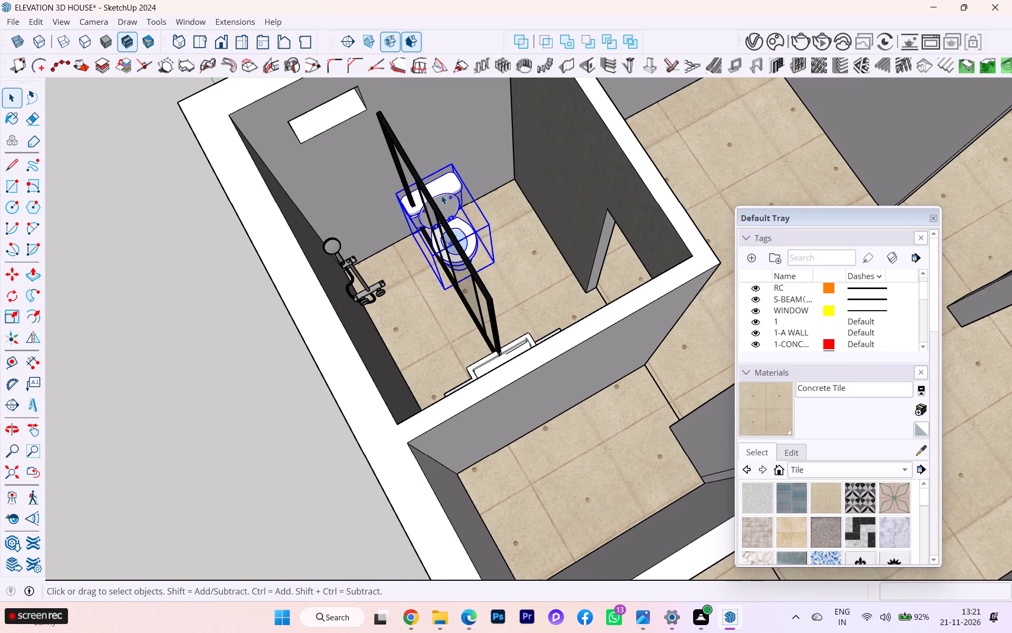
pyautogui.press('m')
pyautogui.scroll(9, 427, 214)
pyautogui.click(398, 206)
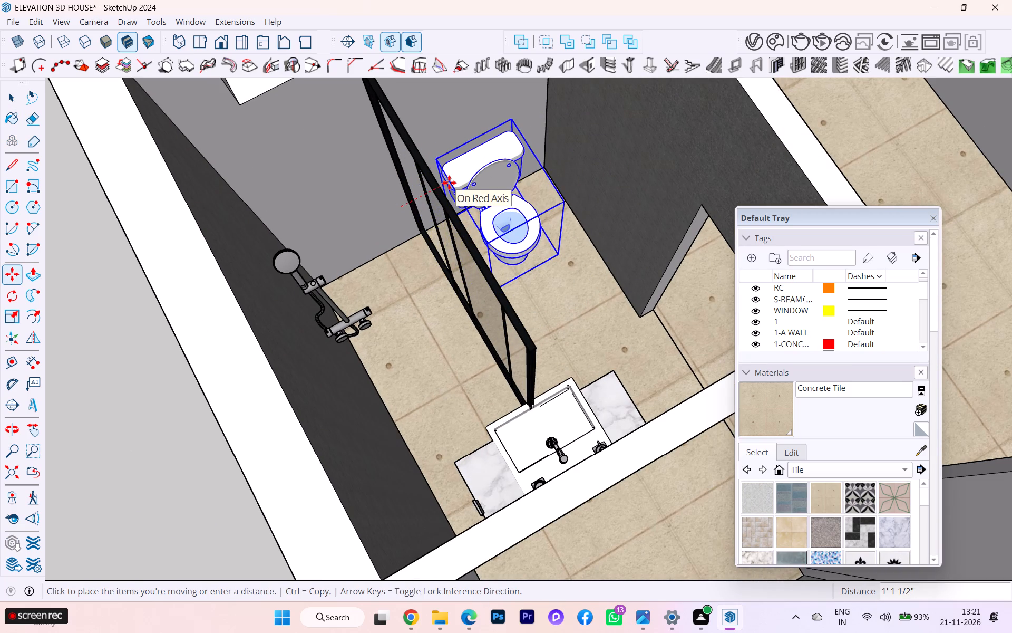
pyautogui.click(460, 177)
pyautogui.scroll(-3, 505, 188)
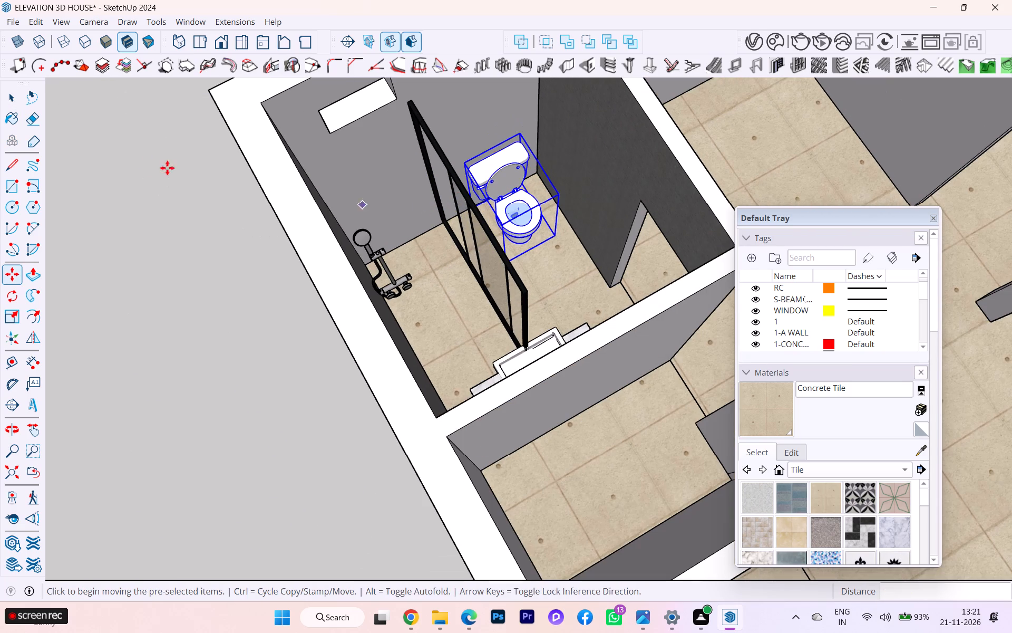
pyautogui.click(16, 100)
pyautogui.click(155, 191)
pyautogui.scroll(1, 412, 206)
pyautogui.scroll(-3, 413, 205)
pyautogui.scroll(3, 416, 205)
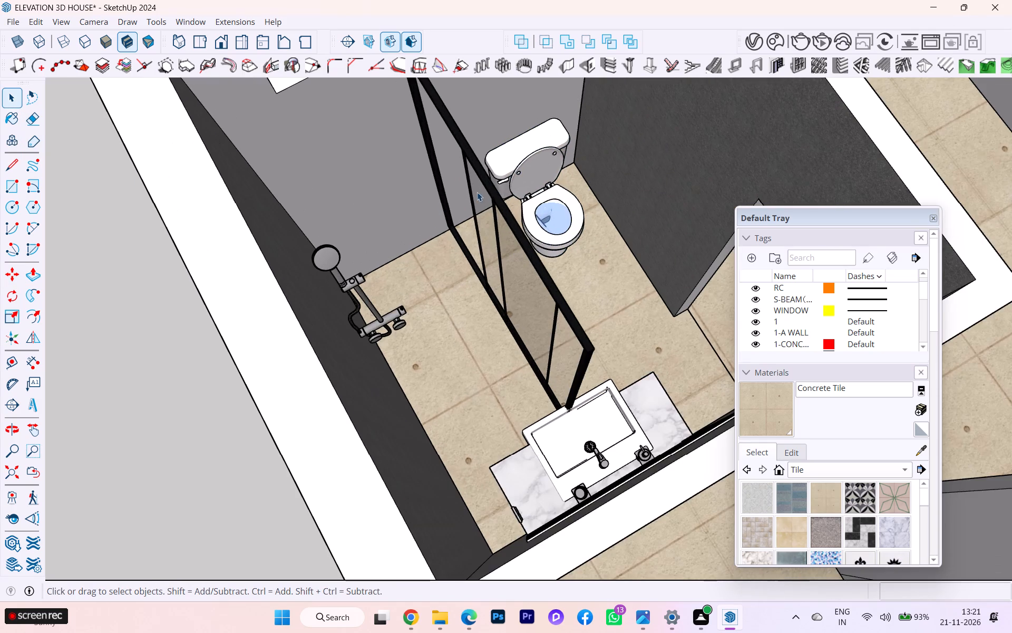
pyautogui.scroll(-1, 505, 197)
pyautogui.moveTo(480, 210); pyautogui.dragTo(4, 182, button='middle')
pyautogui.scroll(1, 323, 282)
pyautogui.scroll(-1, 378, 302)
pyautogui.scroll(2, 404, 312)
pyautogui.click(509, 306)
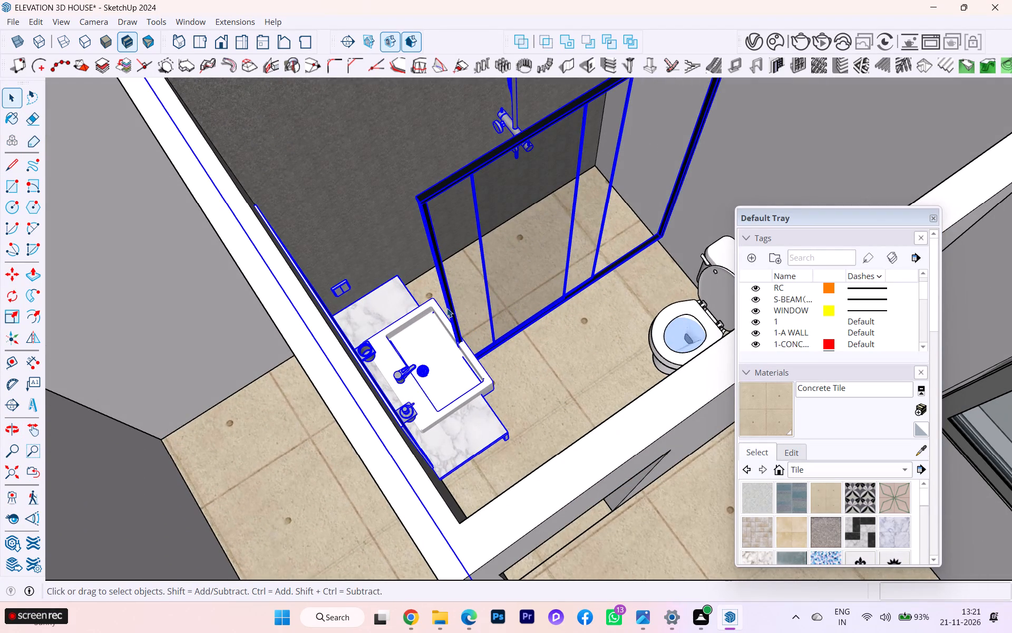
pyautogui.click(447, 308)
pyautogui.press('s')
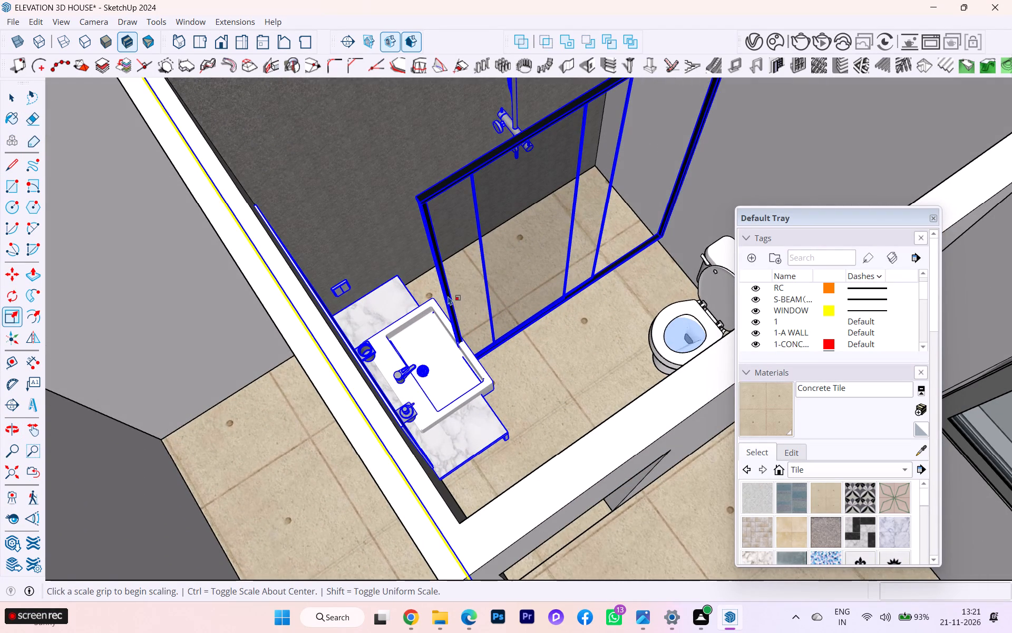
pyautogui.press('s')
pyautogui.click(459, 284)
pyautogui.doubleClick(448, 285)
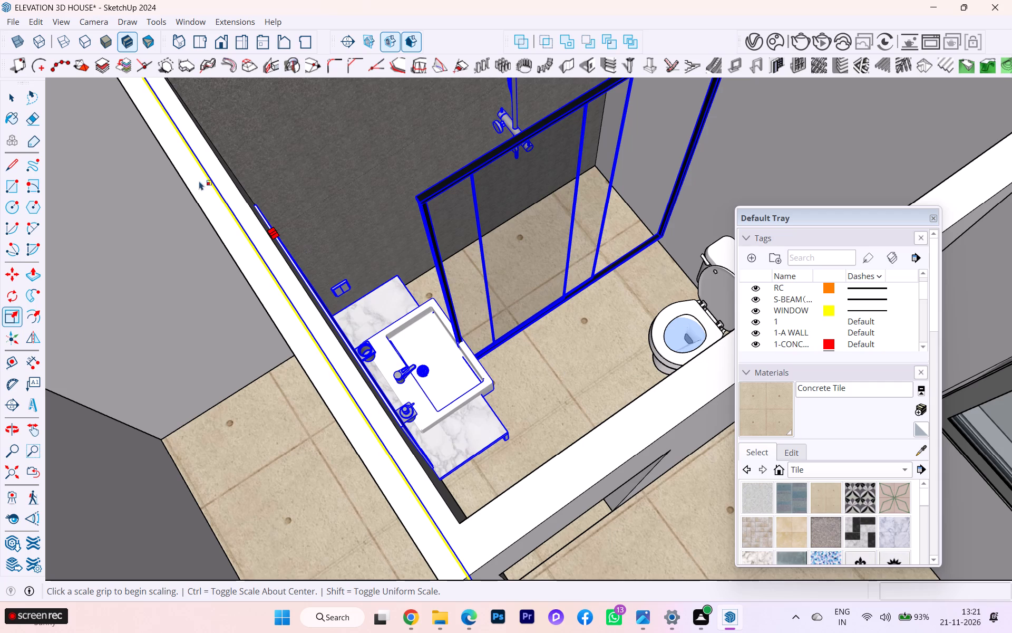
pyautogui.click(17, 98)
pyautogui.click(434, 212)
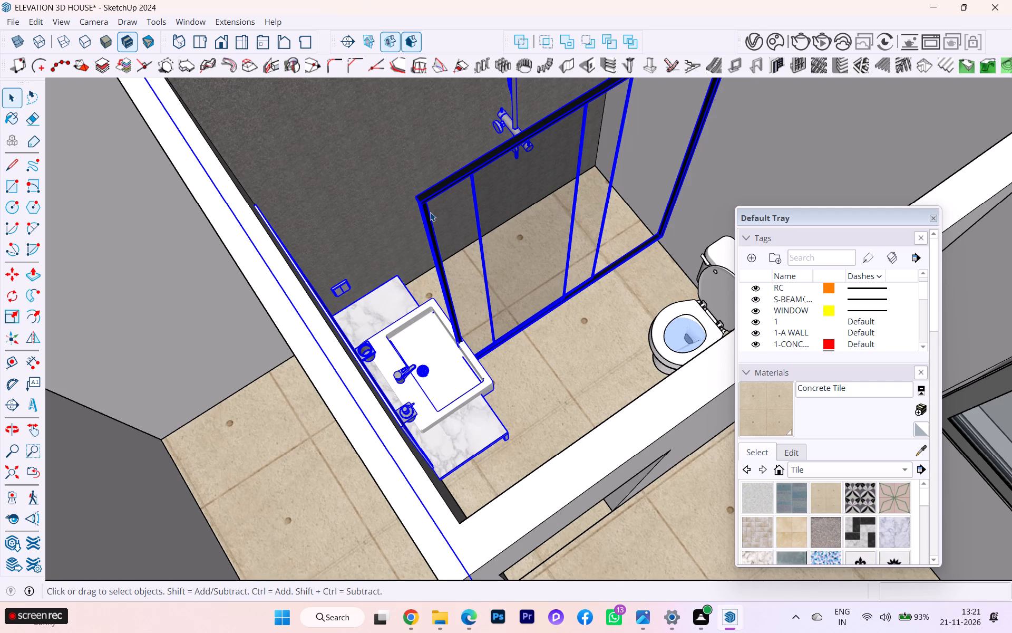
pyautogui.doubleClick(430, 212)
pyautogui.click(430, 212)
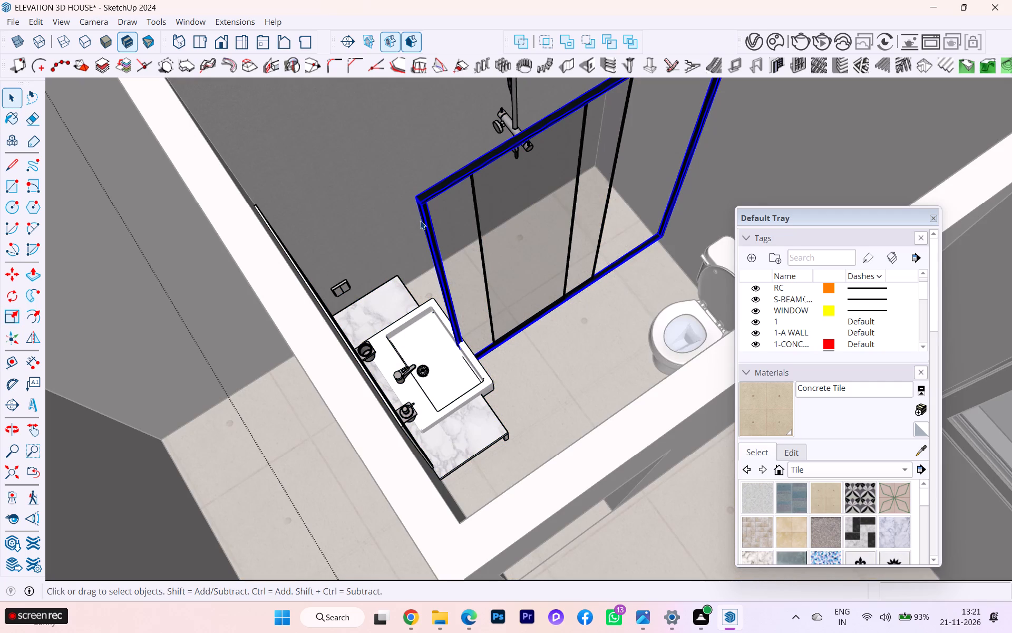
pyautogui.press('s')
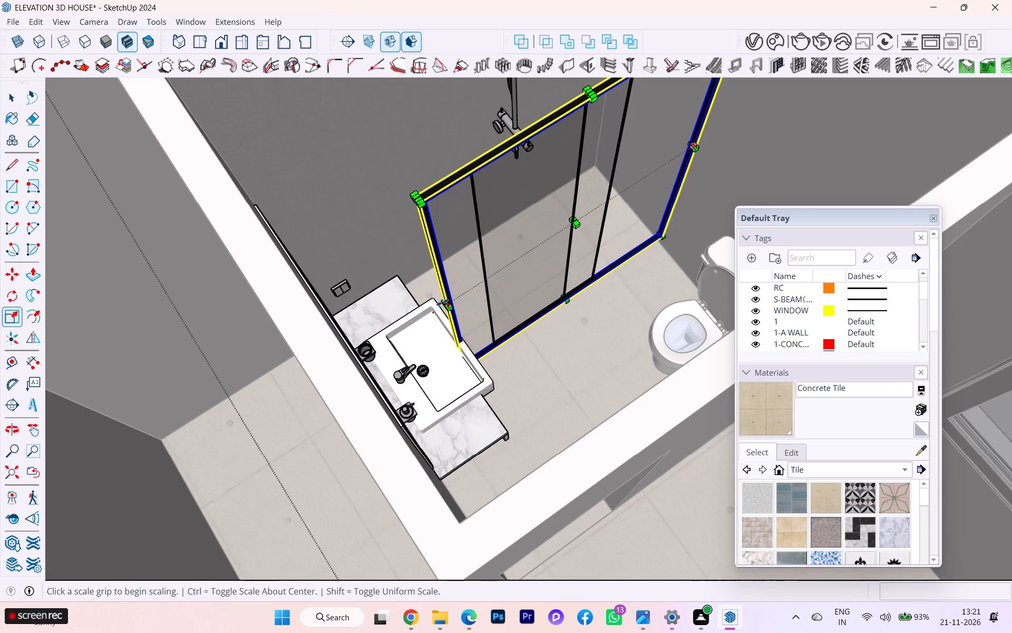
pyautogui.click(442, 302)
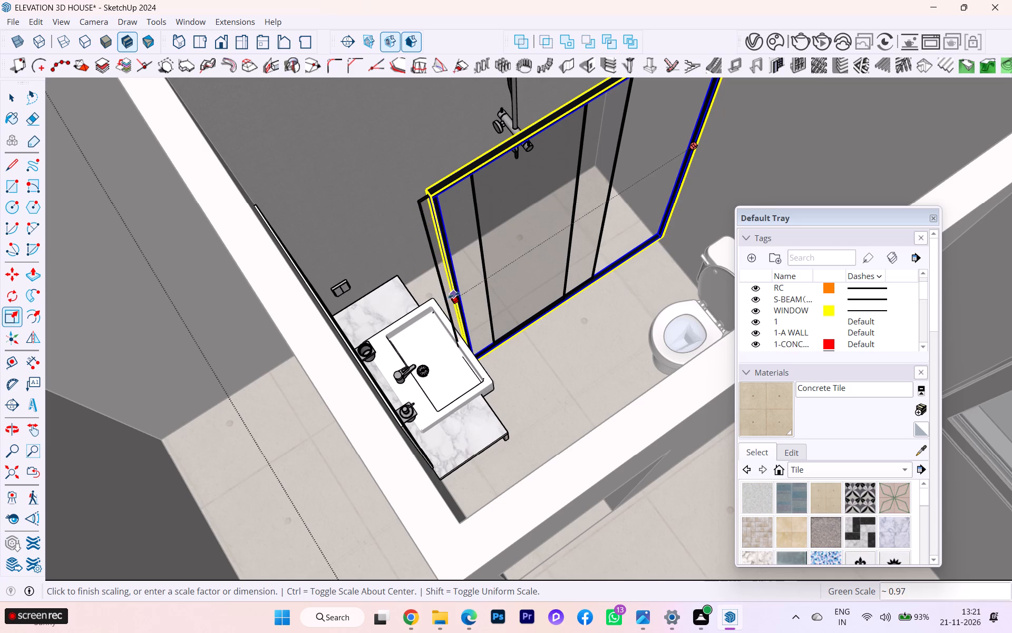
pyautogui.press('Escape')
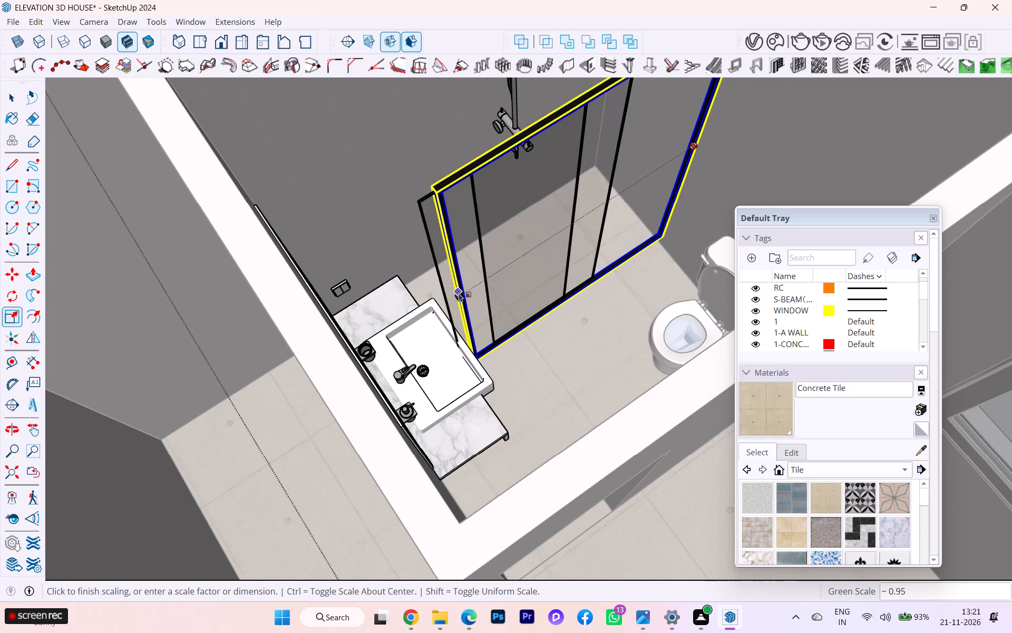
# Examine the spacing between the glass partition, vanity and toilet from above, then leave the fixtures group.
pyautogui.scroll(1, 479, 304)
pyautogui.scroll(-1, 479, 304)
pyautogui.scroll(3, 479, 304)
pyautogui.moveTo(531, 304); pyautogui.dragTo(430, 303, button='middle')
pyautogui.scroll(-1, 452, 277)
pyautogui.scroll(1, 452, 277)
pyautogui.scroll(-1, 456, 278)
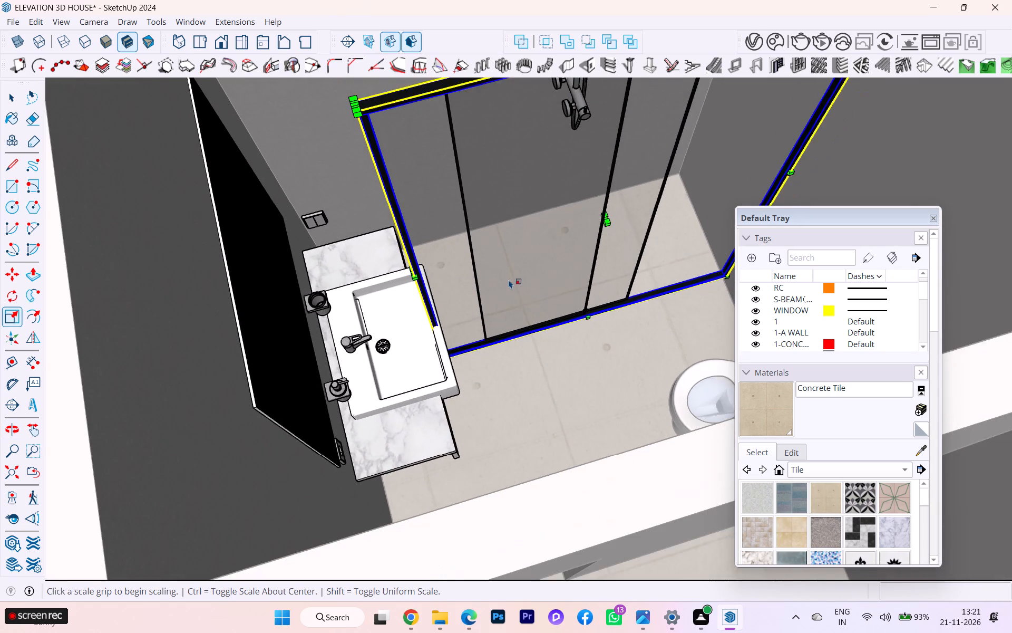
pyautogui.scroll(-4, 509, 279)
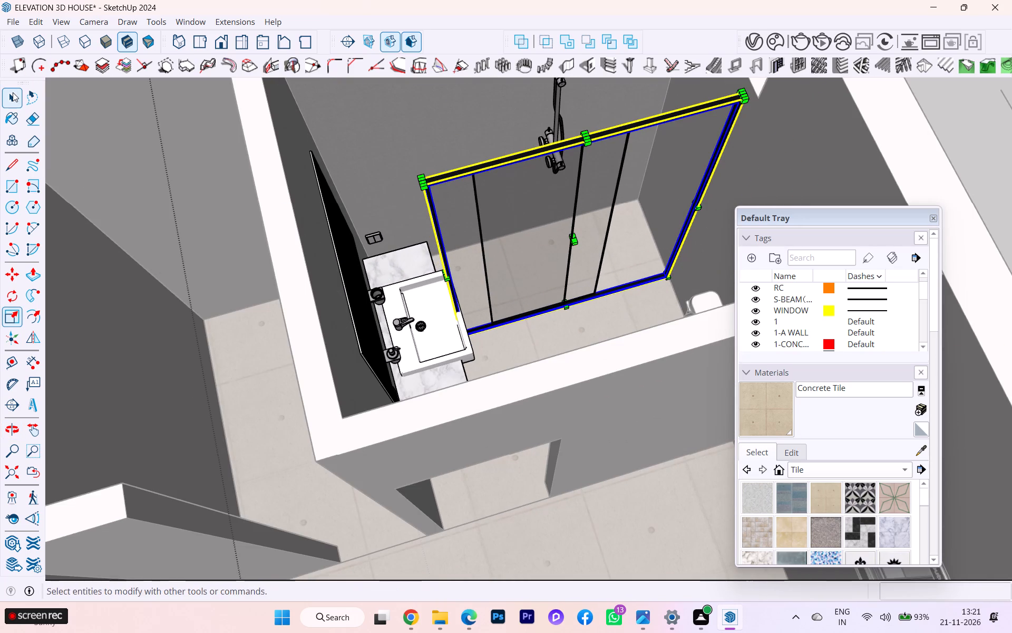
pyautogui.click(13, 92)
pyautogui.scroll(-3, 411, 180)
pyautogui.moveTo(443, 182); pyautogui.dragTo(475, 275, button='middle')
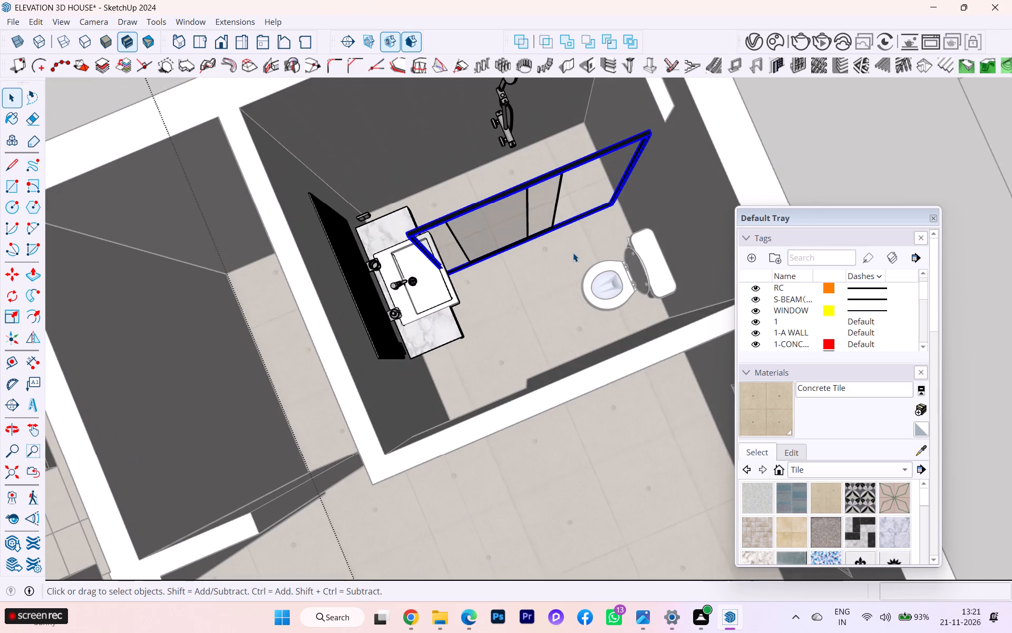
pyautogui.scroll(-3, 596, 248)
pyautogui.scroll(3, 597, 251)
pyautogui.scroll(-1, 597, 251)
pyautogui.scroll(1, 597, 251)
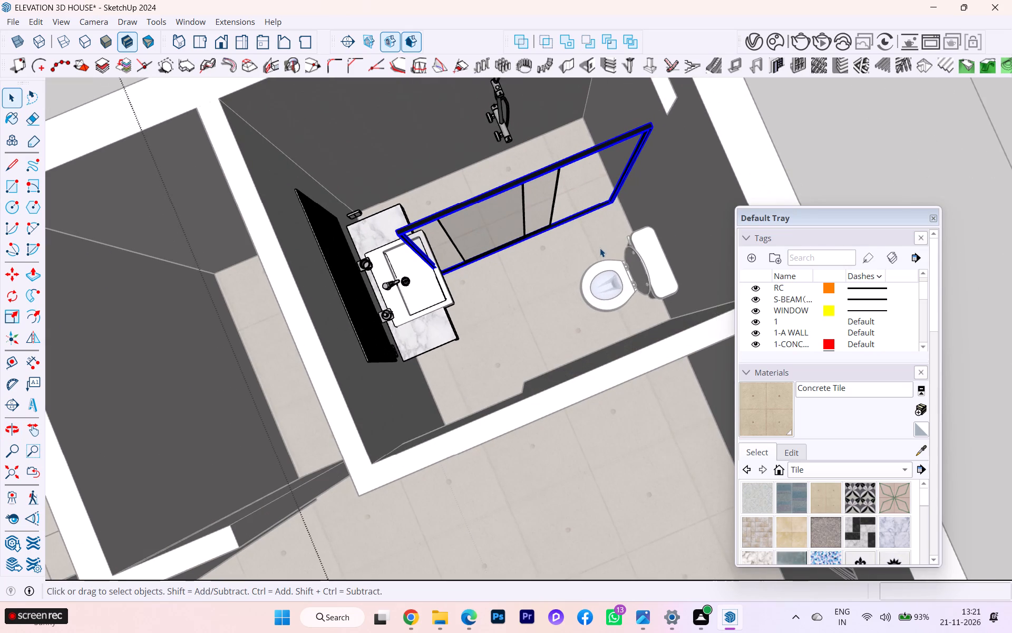
pyautogui.scroll(-5, 614, 243)
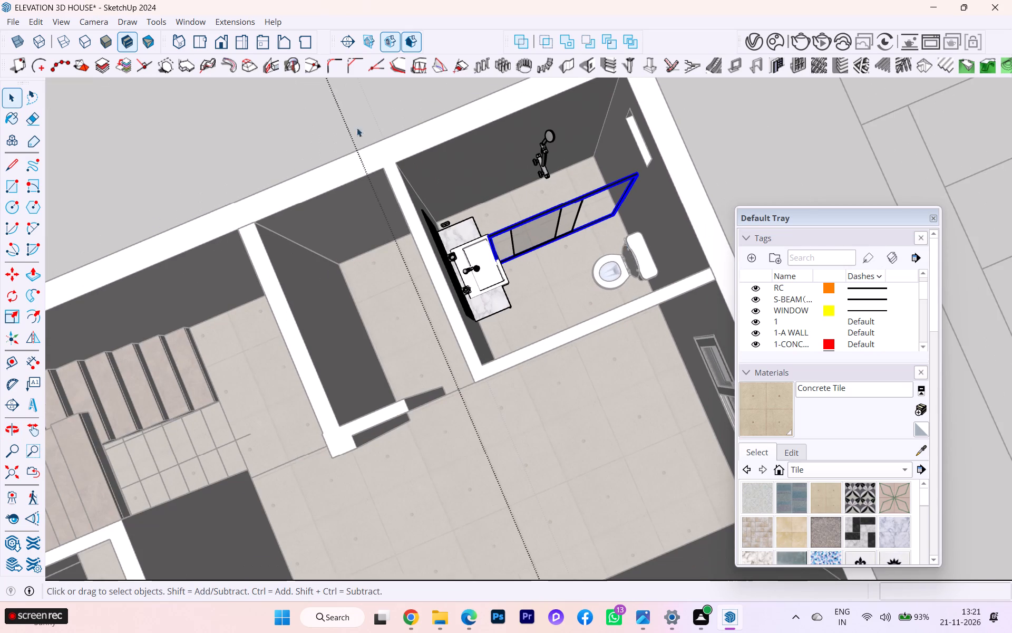
pyautogui.click(303, 133)
# Move the toilet about 2' 10 1/4" away from the window wall, toward the vanity.
pyautogui.click(627, 268)
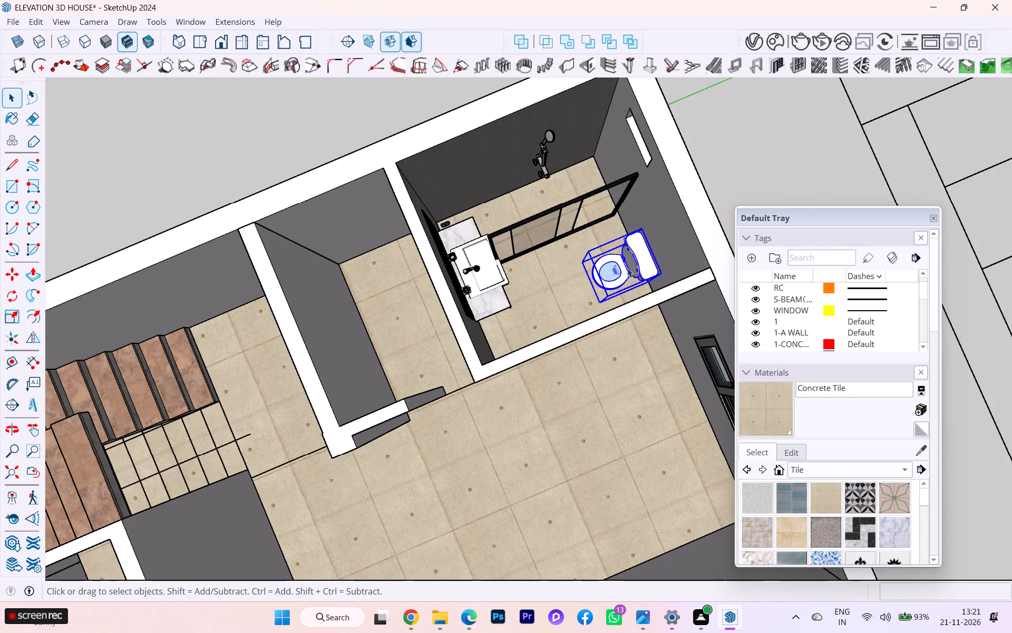
pyautogui.press('m')
pyautogui.click(627, 268)
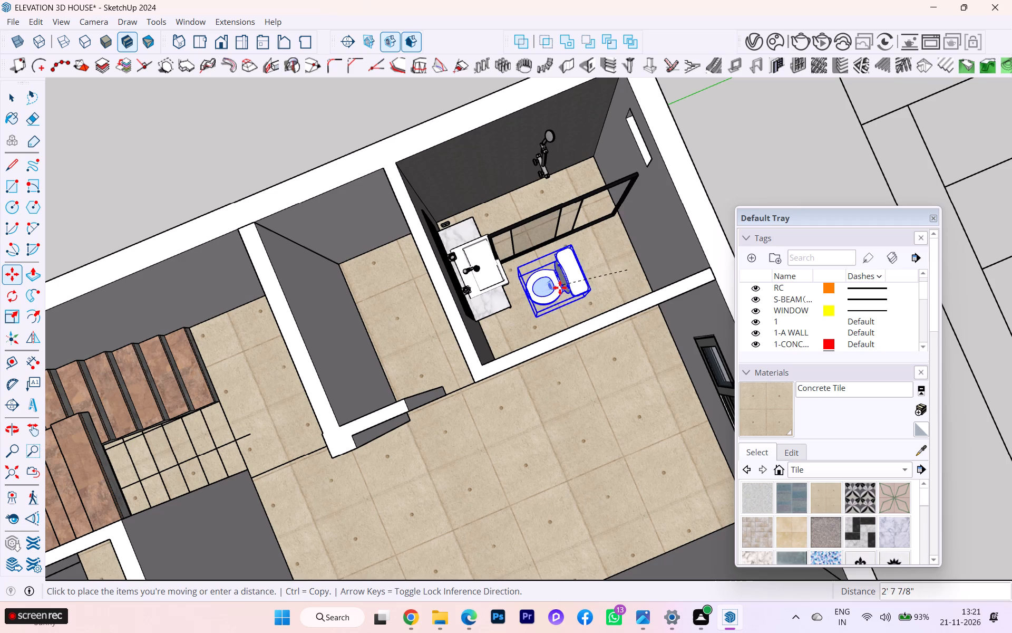
pyautogui.click(559, 299)
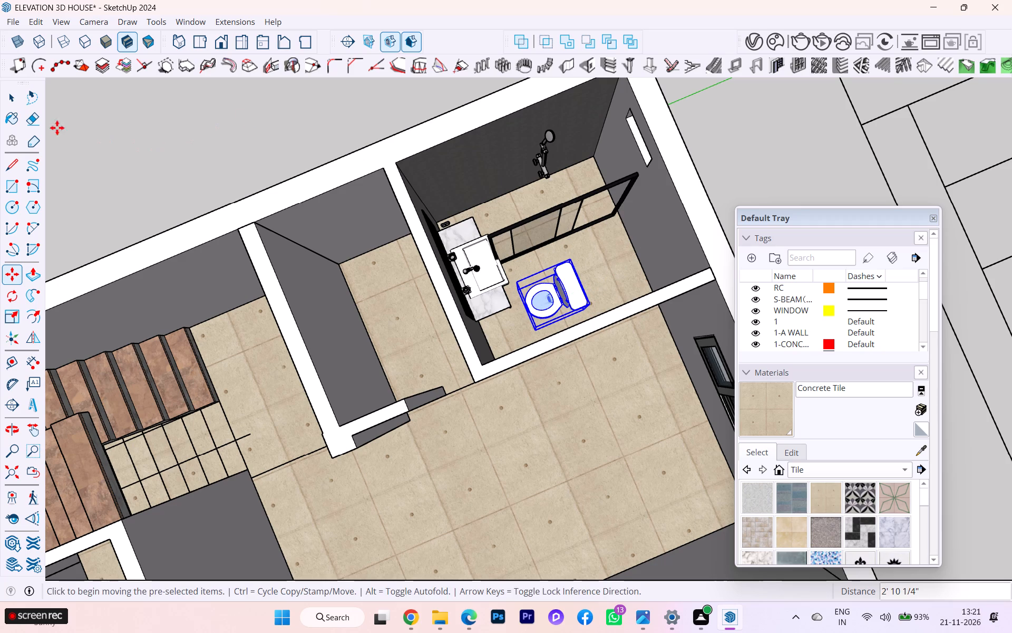
pyautogui.click(21, 97)
pyautogui.click(159, 101)
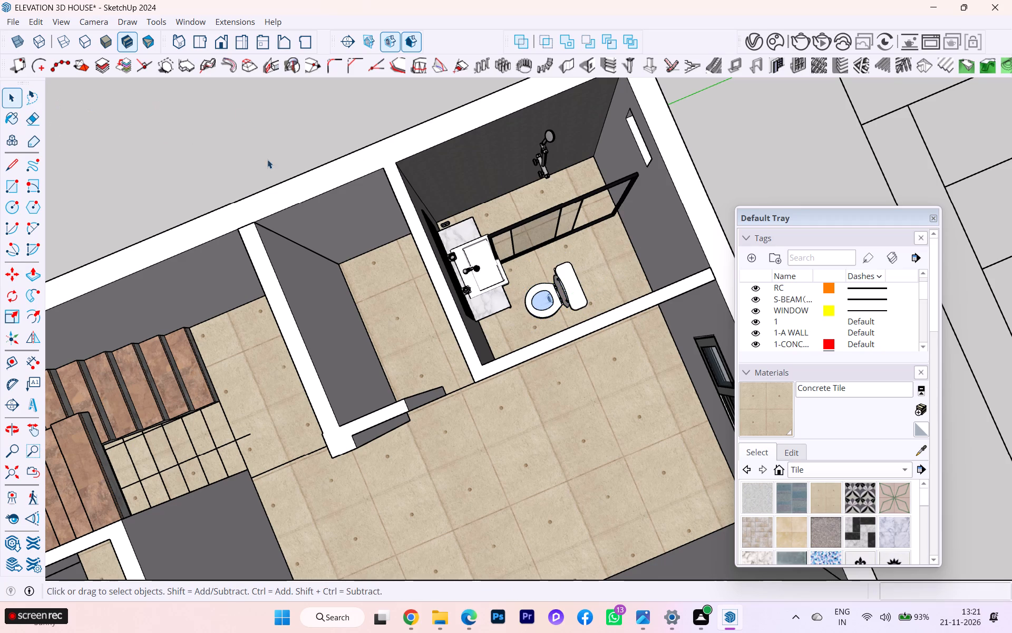
# Inside the fixtures group, select all frame and glass parts of the shower partition and rotate them 90° horizontally.
pyautogui.scroll(-1, 510, 201)
pyautogui.scroll(3, 514, 200)
pyautogui.click(611, 211)
pyautogui.click(568, 229)
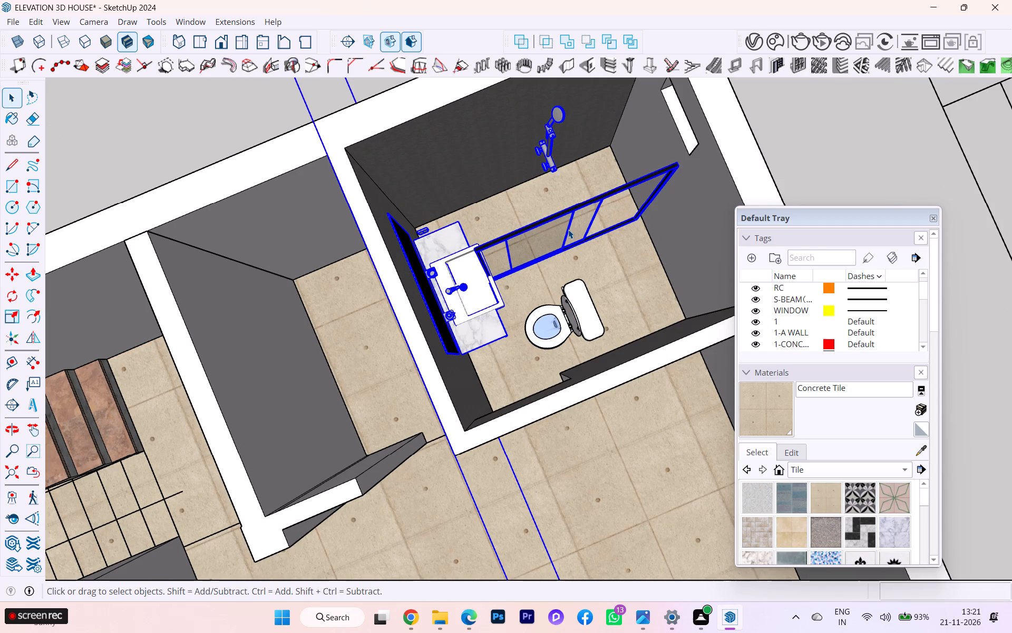
pyautogui.doubleClick(560, 233)
pyautogui.click(556, 235)
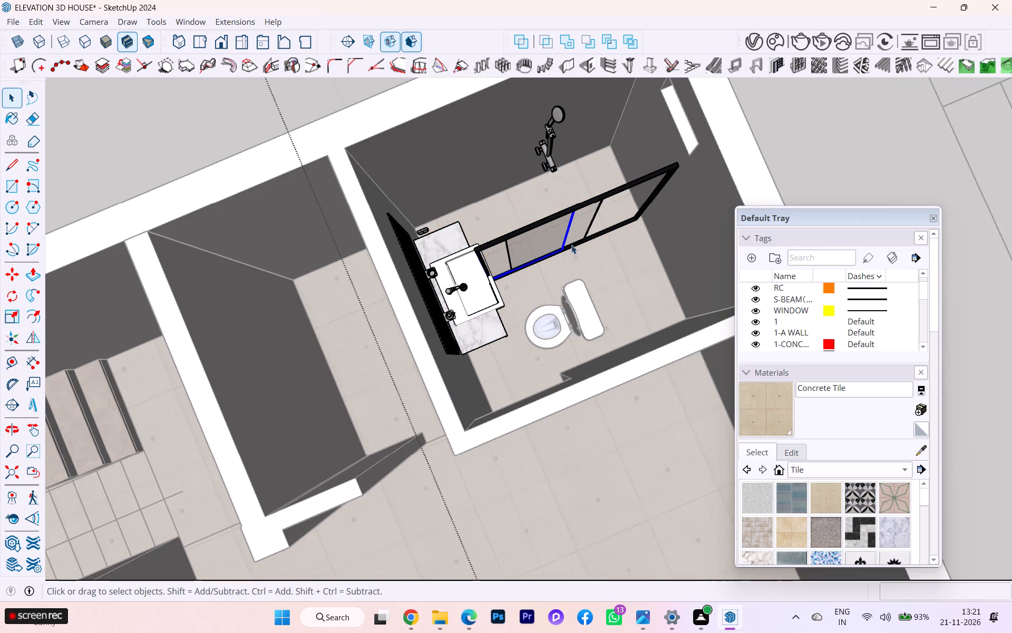
pyautogui.moveTo(583, 244); pyautogui.dragTo(569, 226)
pyautogui.click(561, 211)
pyautogui.click(558, 246)
pyautogui.keyDown('ctrl'); pyautogui.click(563, 218); pyautogui.keyUp('ctrl')
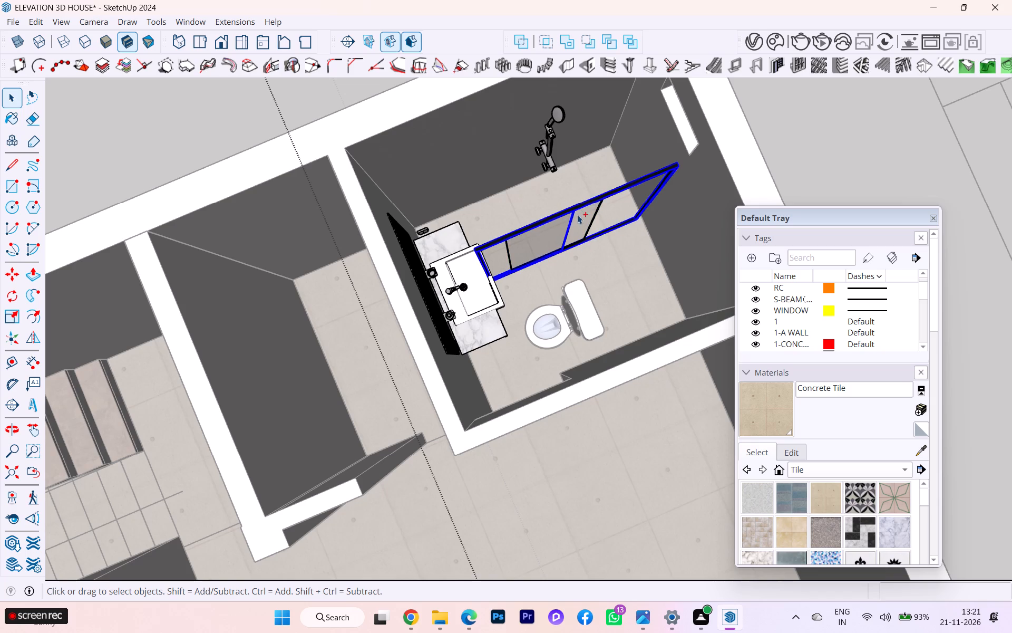
pyautogui.keyDown('ctrl'); pyautogui.click(586, 220); pyautogui.keyUp('ctrl')
pyautogui.keyDown('ctrl'); pyautogui.scroll(7, 594, 225); pyautogui.keyUp('ctrl')
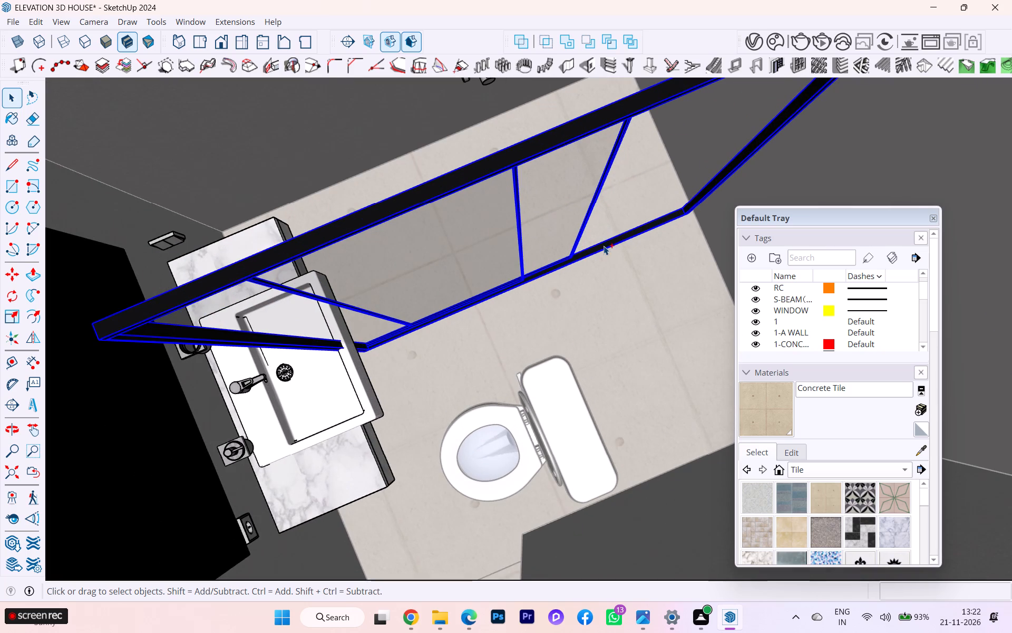
pyautogui.keyDown('ctrl'); pyautogui.click(604, 246); pyautogui.keyUp('ctrl')
pyautogui.keyDown('ctrl'); pyautogui.click(596, 248); pyautogui.keyUp('ctrl')
pyautogui.keyDown('ctrl'); pyautogui.click(524, 152); pyautogui.keyUp('ctrl')
pyautogui.keyDown('ctrl'); pyautogui.scroll(-7, 544, 176); pyautogui.keyUp('ctrl')
pyautogui.scroll(1, 552, 190)
pyautogui.scroll(-2, 552, 190)
pyautogui.press('q')
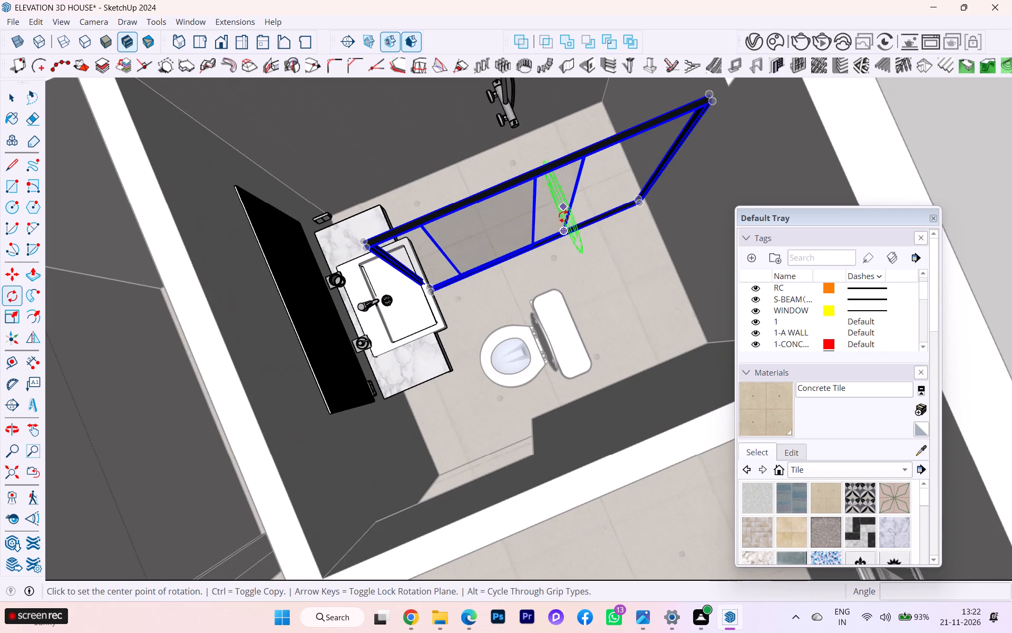
pyautogui.click(545, 248)
pyautogui.click(591, 231)
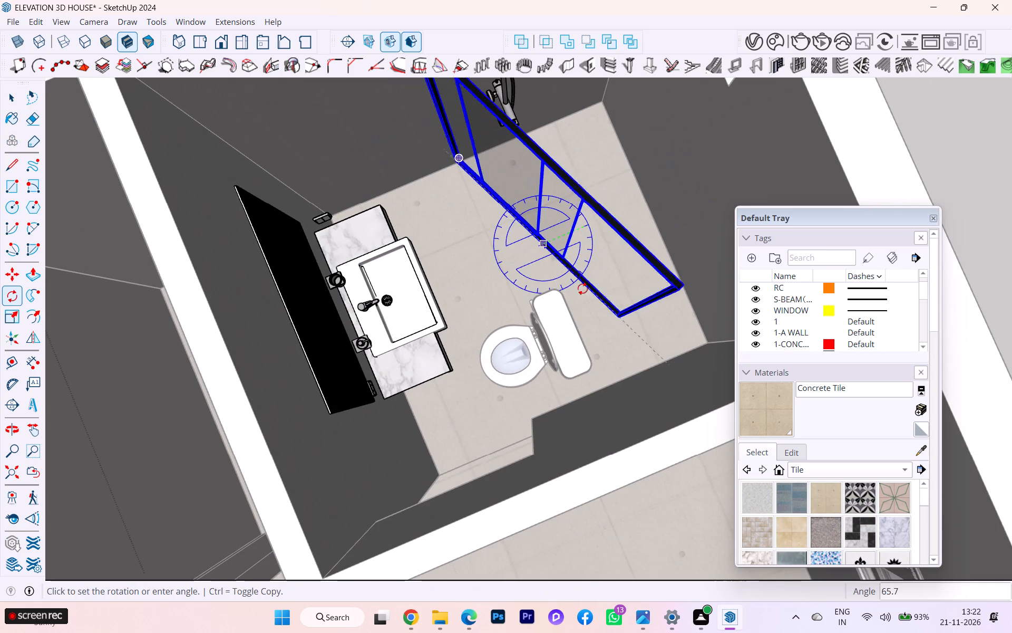
pyautogui.write('90')
pyautogui.press('Return')
# Move the rotated glass partition about 1' 3 11/16" from the shower's wall toward the opposite wall, behind the toilet.
pyautogui.scroll(-4, 595, 266)
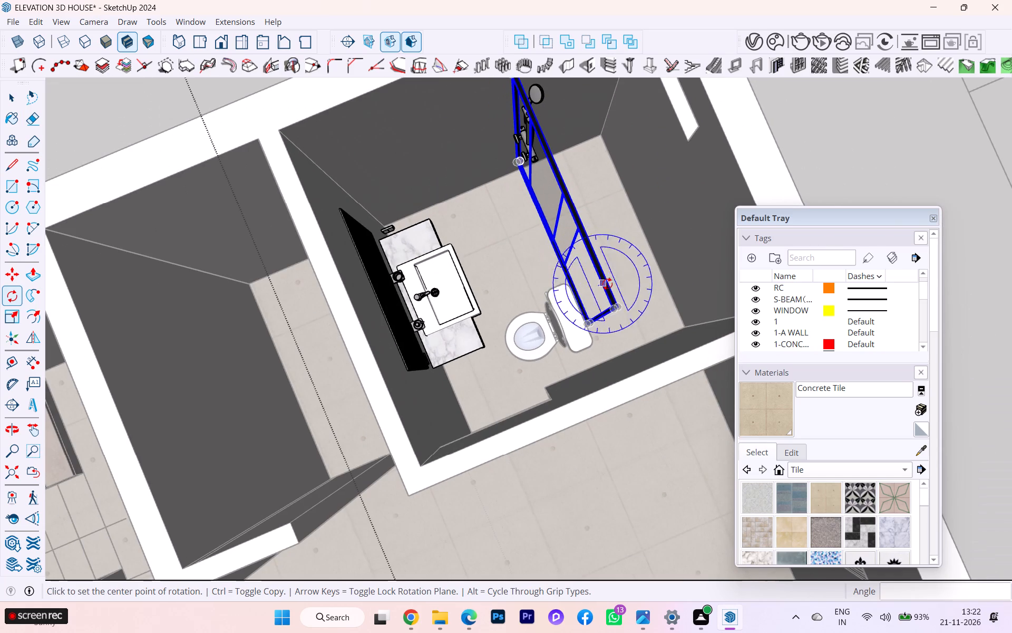
pyautogui.press('m')
pyautogui.scroll(4, 609, 284)
pyautogui.click(617, 324)
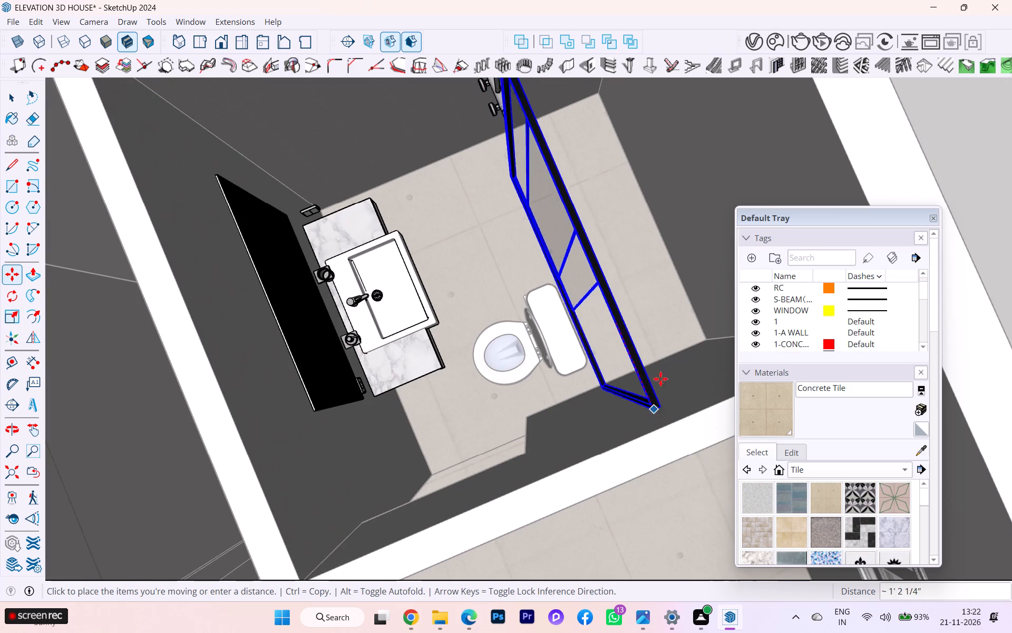
pyautogui.moveTo(677, 312); pyautogui.dragTo(922, 219, button='middle')
pyautogui.scroll(-3, 595, 168)
pyautogui.moveTo(599, 165); pyautogui.dragTo(728, 201, button='middle')
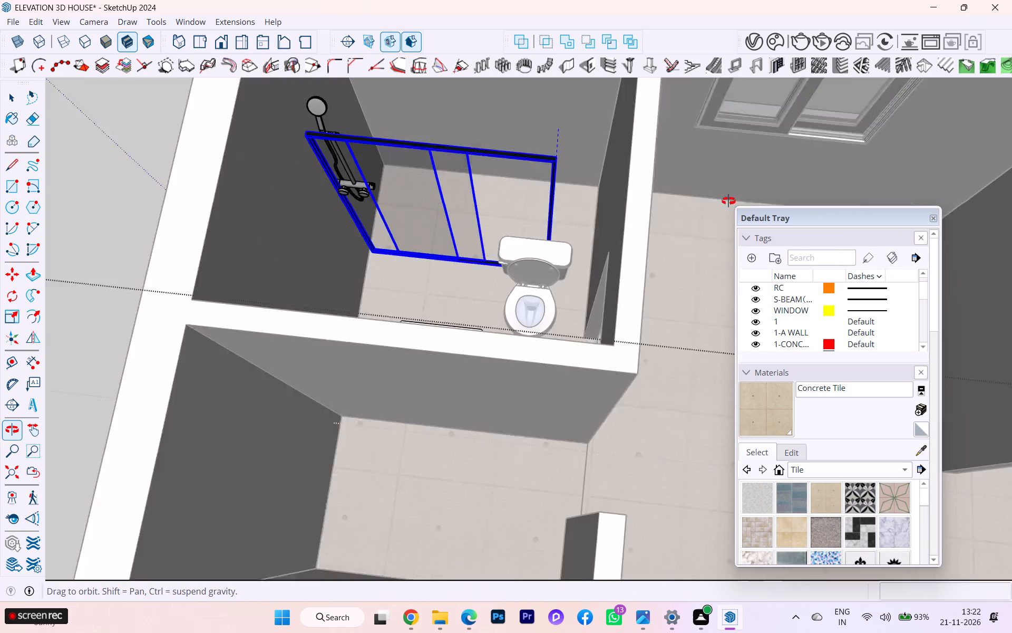
pyautogui.moveTo(728, 201); pyautogui.dragTo(754, 207, button='middle')
pyautogui.scroll(3, 600, 170)
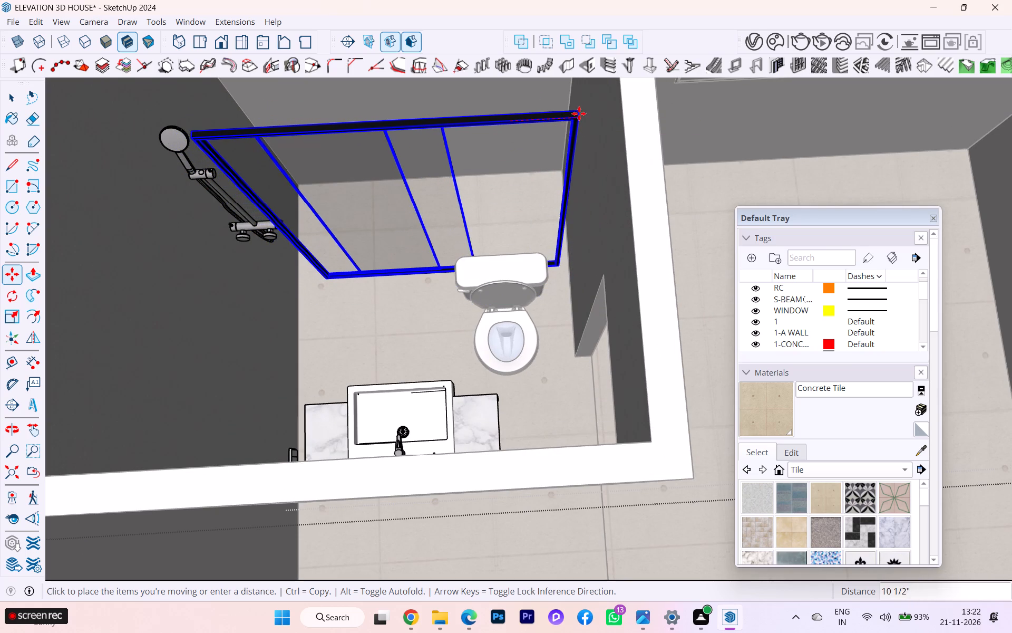
pyautogui.click(611, 115)
# Nudge the glass partition about 1 3/16" to adjust its end at the wall opposite the shower.
pyautogui.scroll(-3, 640, 123)
pyautogui.scroll(1, 641, 123)
pyautogui.scroll(-1, 641, 124)
pyautogui.moveTo(801, 122); pyautogui.dragTo(877, 126, button='middle')
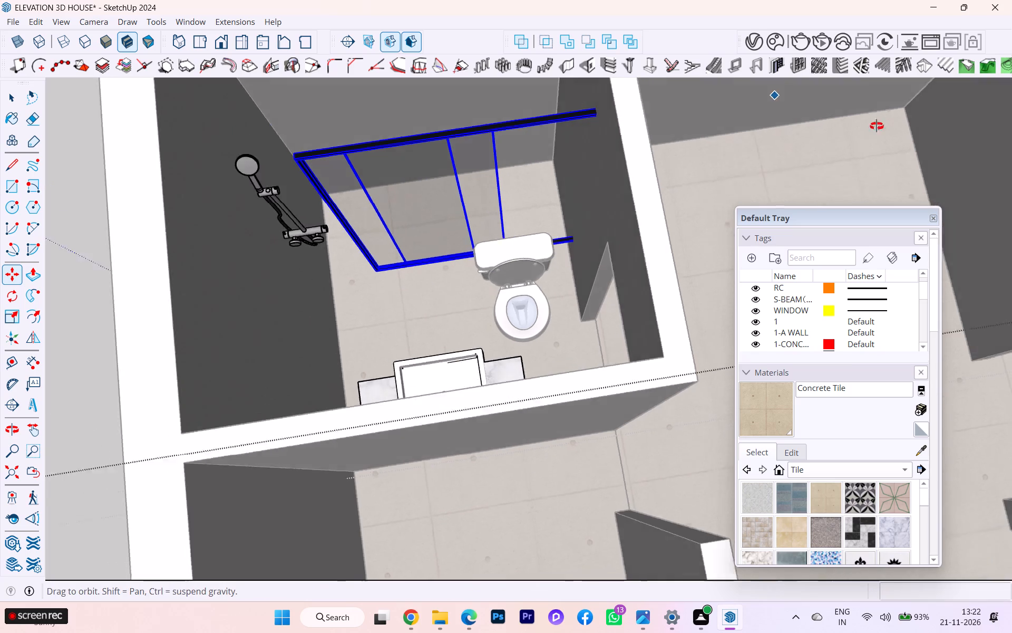
pyautogui.moveTo(877, 126); pyautogui.dragTo(974, 129, button='middle')
pyautogui.scroll(1, 627, 124)
pyautogui.click(510, 101)
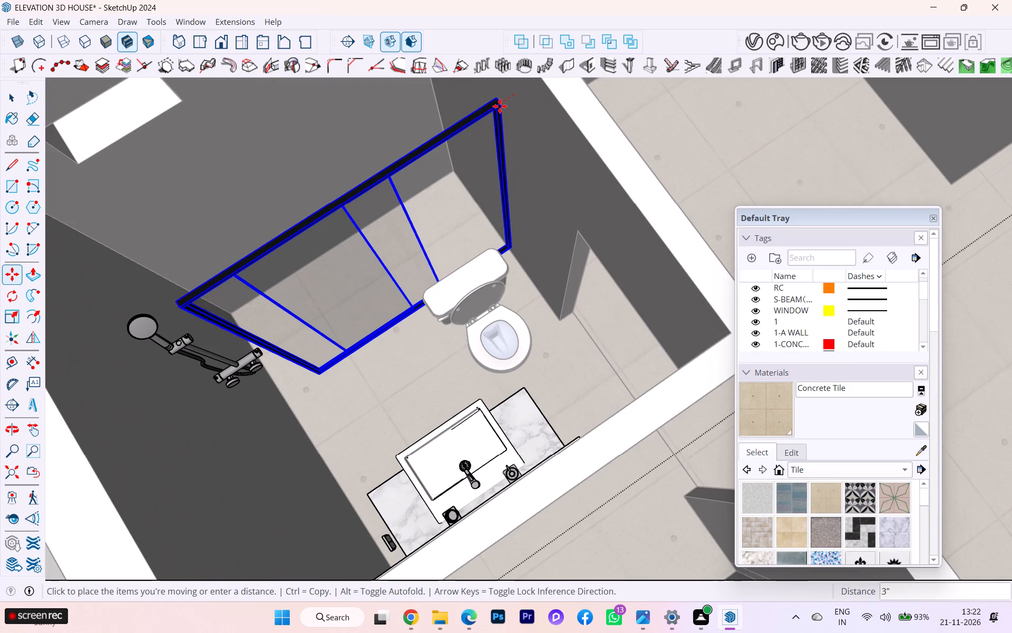
pyautogui.click(513, 98)
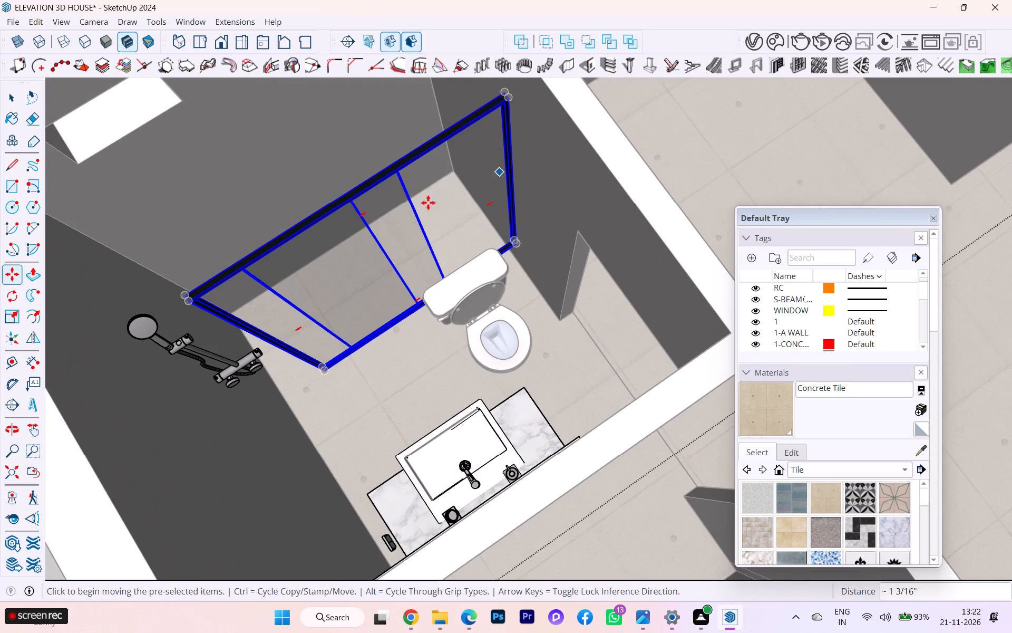
# Examine the rotated partition's position relative to the toilet, shower set and side walls from above.
pyautogui.scroll(-3, 399, 215)
pyautogui.moveTo(403, 212); pyautogui.dragTo(718, 171, button='middle')
pyautogui.scroll(-4, 697, 156)
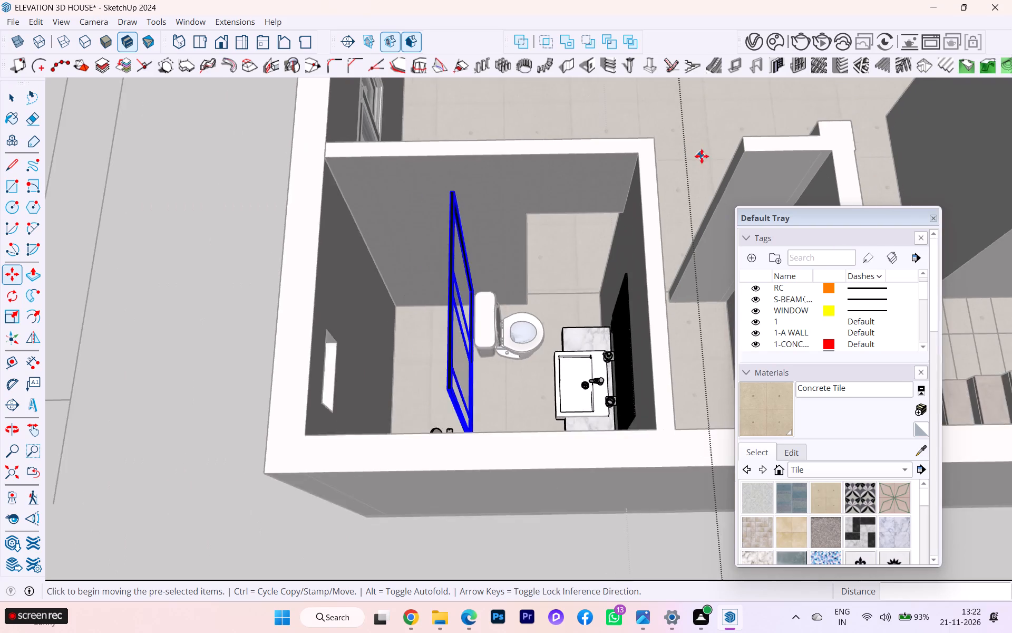
pyautogui.scroll(-1, 616, 206)
pyautogui.moveTo(615, 206); pyautogui.dragTo(624, 258, button='middle')
pyautogui.scroll(3, 676, 302)
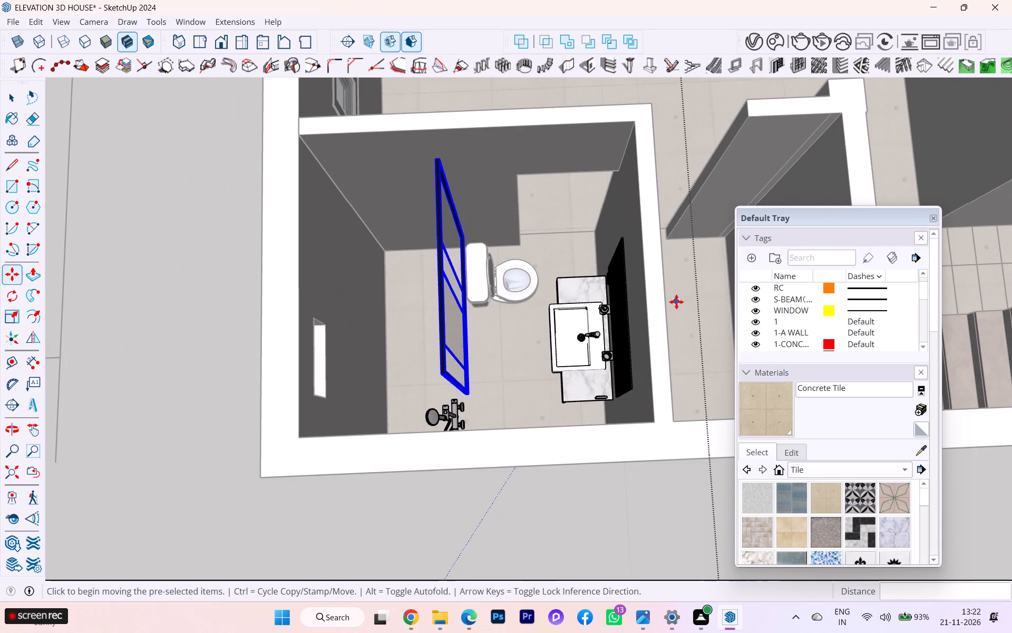
# Move the shower set about 9 5/8" along its wall, away from the glass partition and toward the wall with the small window.
pyautogui.scroll(1, 640, 275)
pyautogui.scroll(-1, 361, 195)
pyautogui.moveTo(365, 193); pyautogui.dragTo(392, 184, button='middle')
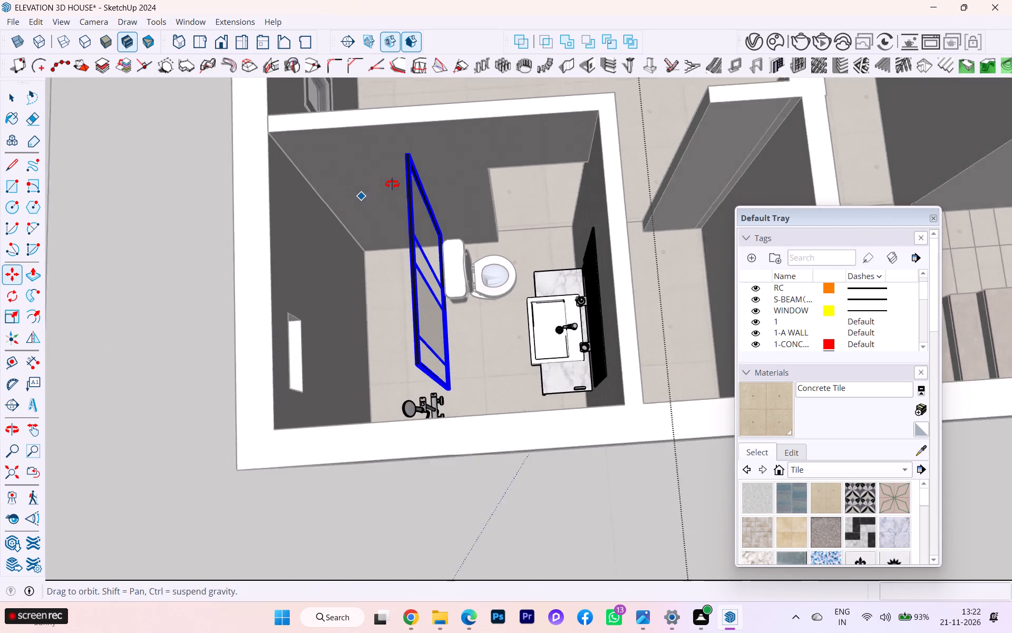
pyautogui.moveTo(392, 184); pyautogui.dragTo(684, 151, button='middle')
pyautogui.scroll(1, 664, 163)
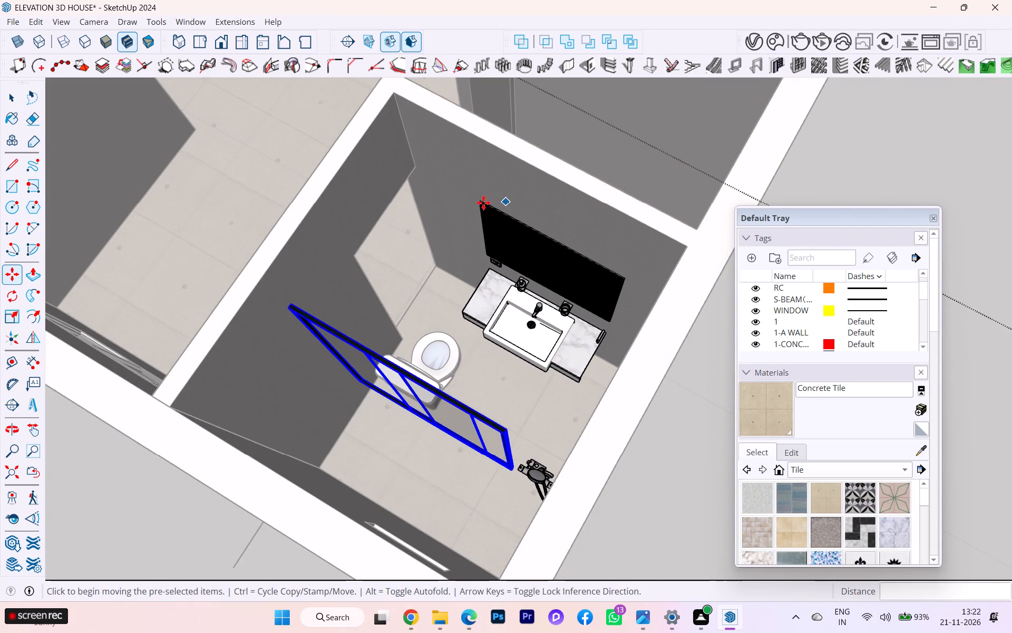
pyautogui.click(16, 99)
pyautogui.scroll(-4, 593, 289)
pyautogui.scroll(1, 622, 295)
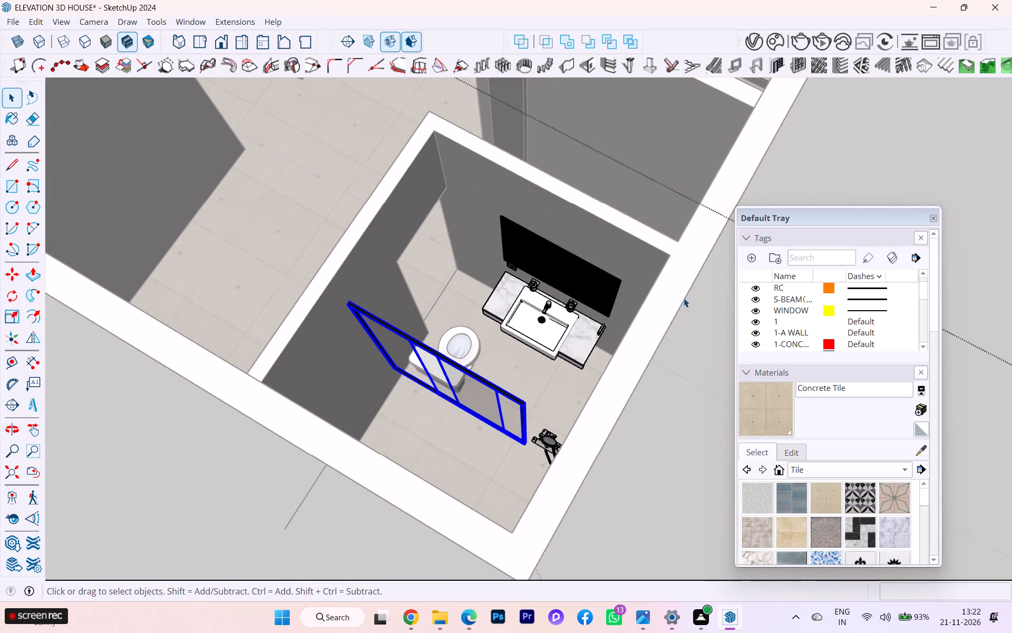
pyautogui.click(702, 288)
pyautogui.scroll(3, 497, 439)
pyautogui.scroll(2, 518, 396)
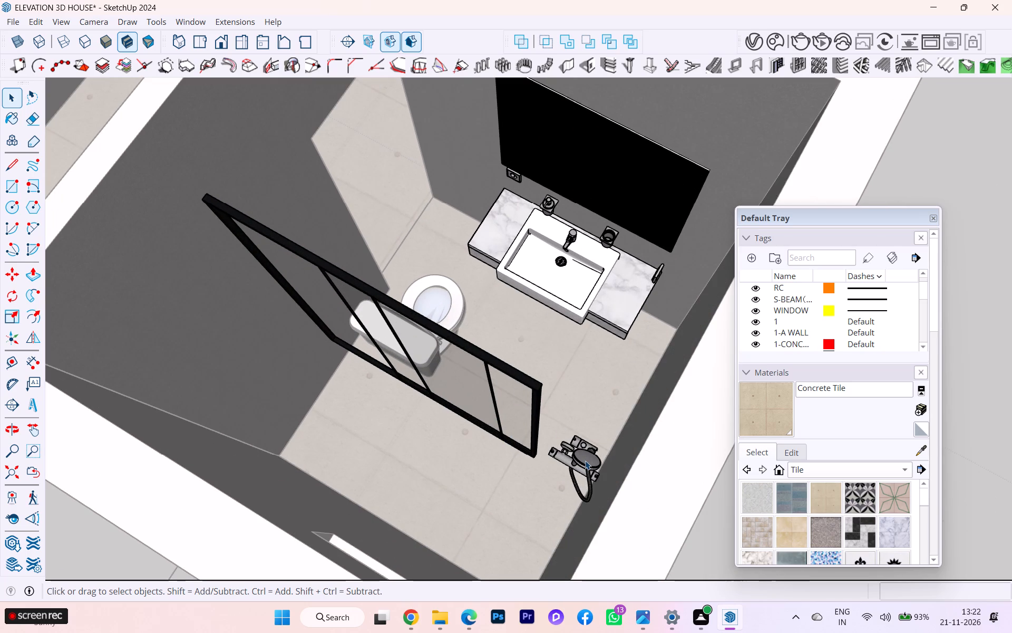
pyautogui.click(535, 421)
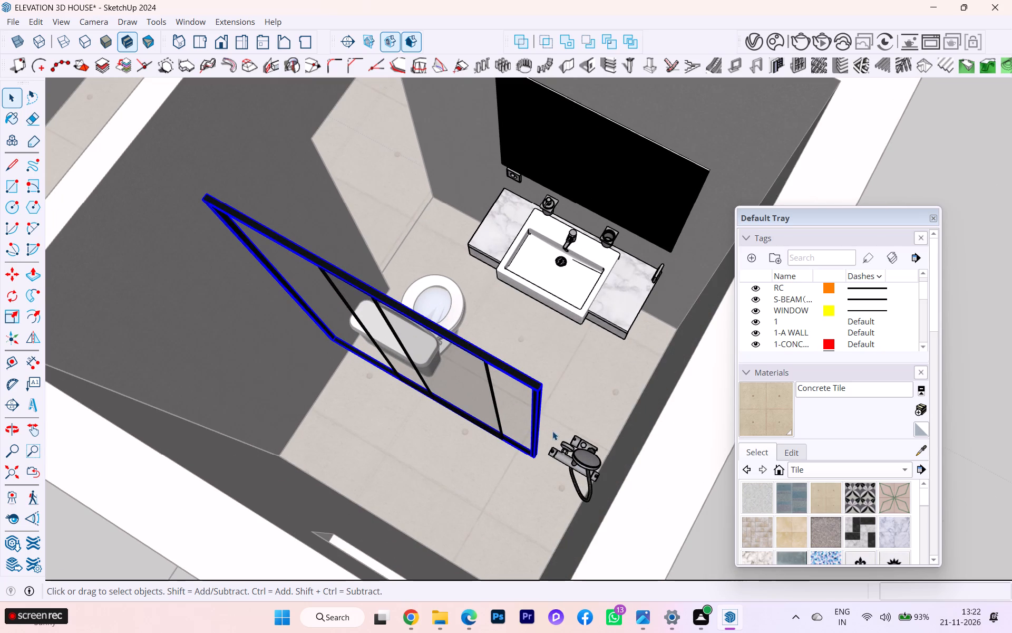
pyautogui.click(564, 461)
pyautogui.scroll(-4, 579, 454)
pyautogui.moveTo(602, 451); pyautogui.dragTo(608, 446, button='middle')
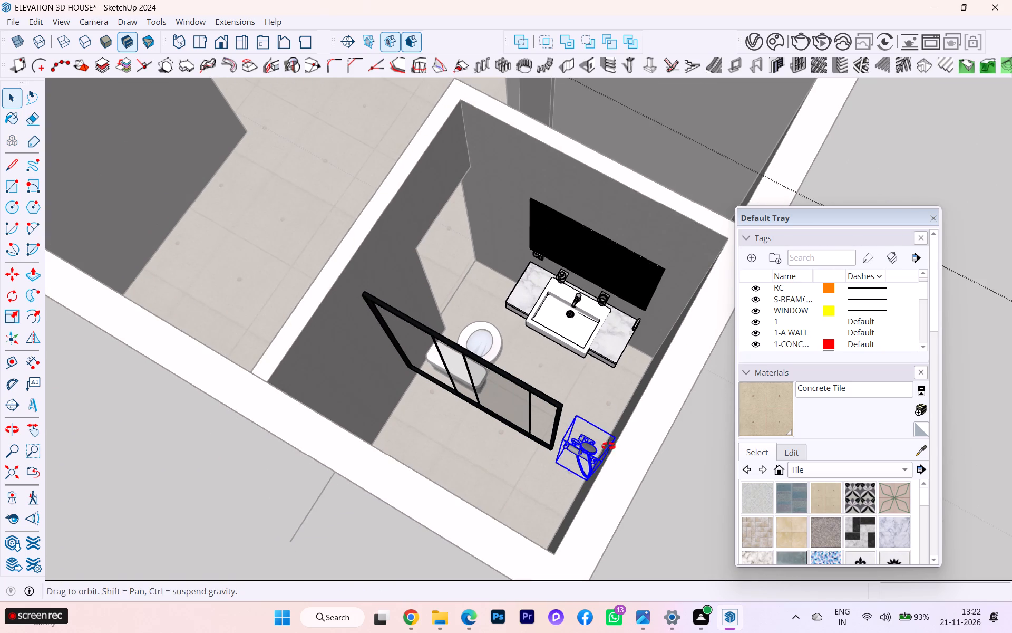
pyautogui.moveTo(608, 446); pyautogui.dragTo(768, 326, button='middle')
pyautogui.scroll(-1, 698, 311)
pyautogui.moveTo(695, 313); pyautogui.dragTo(801, 366, button='middle')
pyautogui.scroll(-6, 420, 231)
pyautogui.scroll(-1, 602, 294)
pyautogui.moveTo(602, 294); pyautogui.dragTo(629, 333, button='middle')
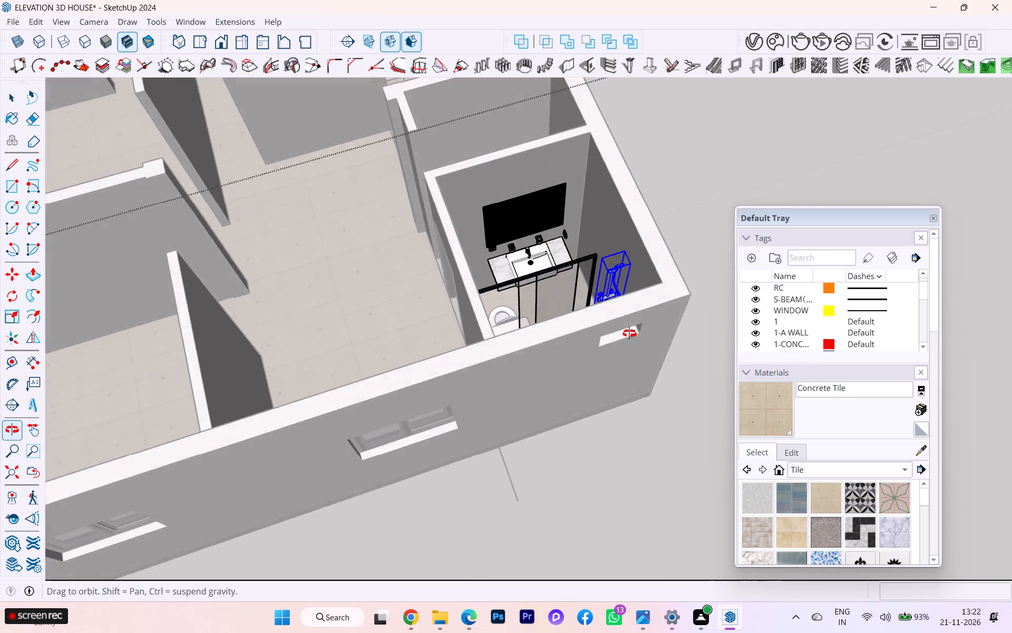
pyautogui.moveTo(629, 333); pyautogui.dragTo(639, 357, button='middle')
pyautogui.scroll(3, 659, 331)
pyautogui.scroll(-3, 659, 331)
pyautogui.scroll(5, 659, 331)
pyautogui.scroll(-1, 618, 293)
pyautogui.scroll(3, 608, 277)
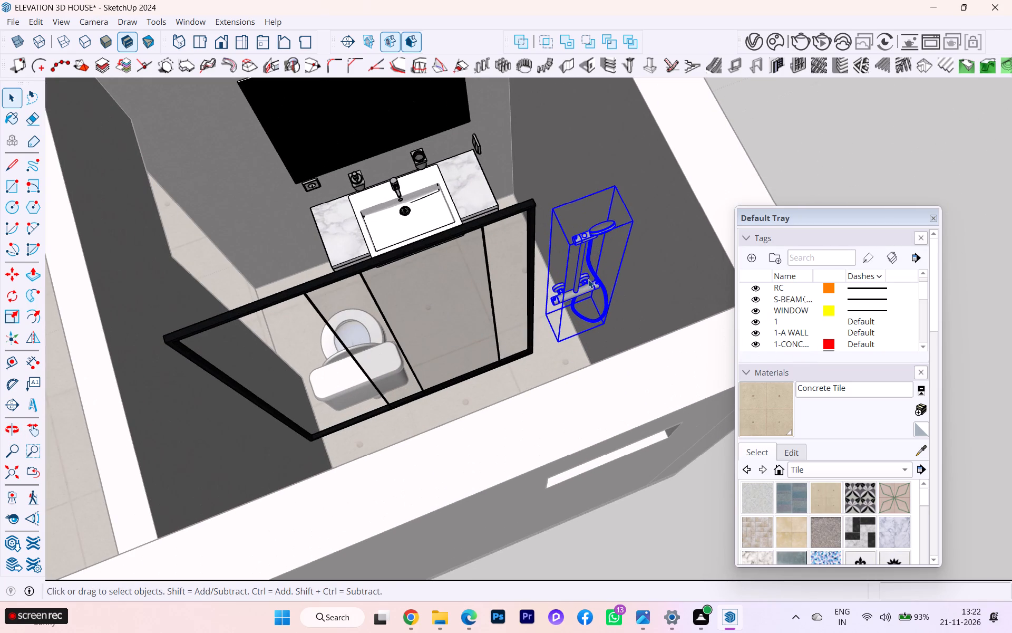
pyautogui.press('m')
pyautogui.press('Return')
pyautogui.scroll(3, 584, 281)
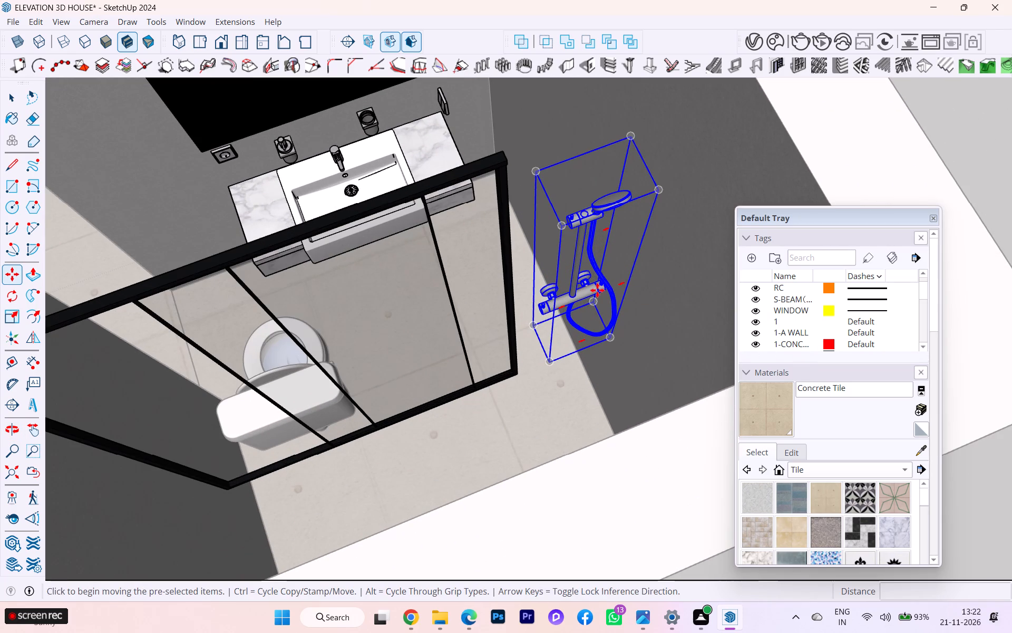
pyautogui.click(598, 290)
pyautogui.click(621, 329)
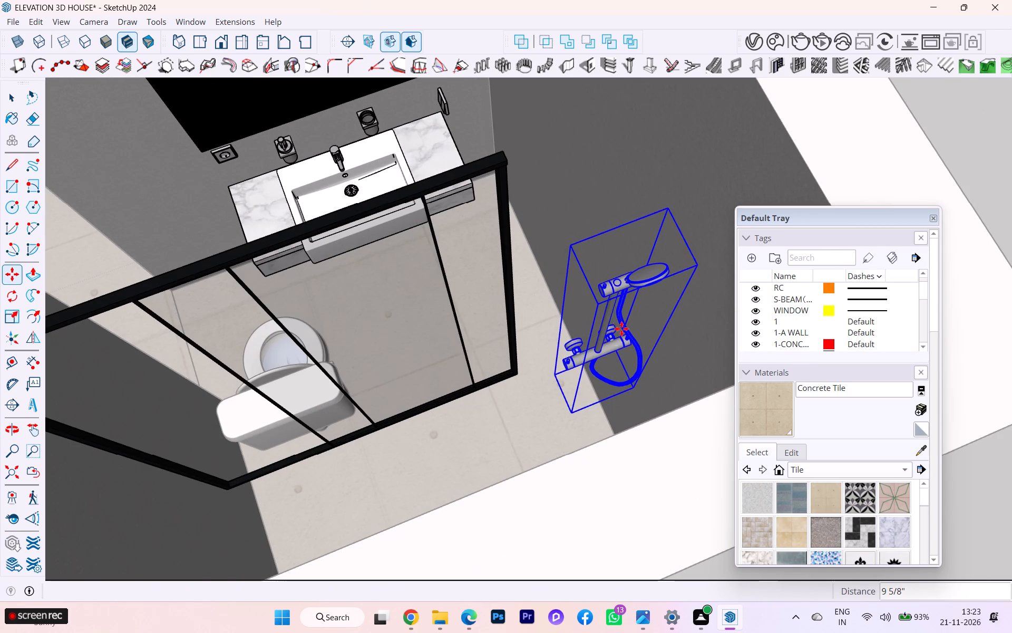
pyautogui.scroll(-4, 661, 286)
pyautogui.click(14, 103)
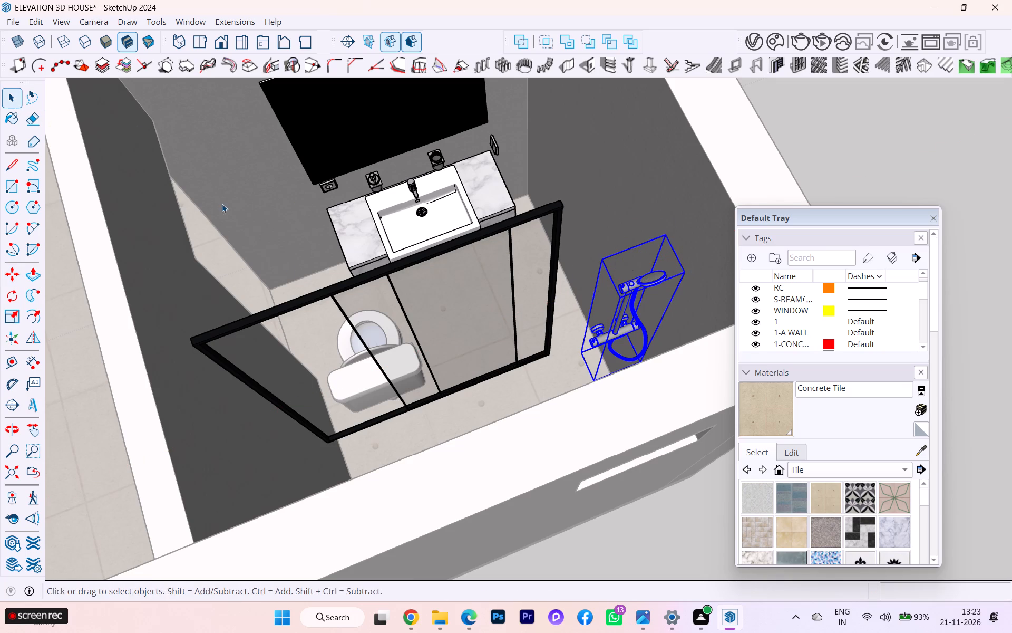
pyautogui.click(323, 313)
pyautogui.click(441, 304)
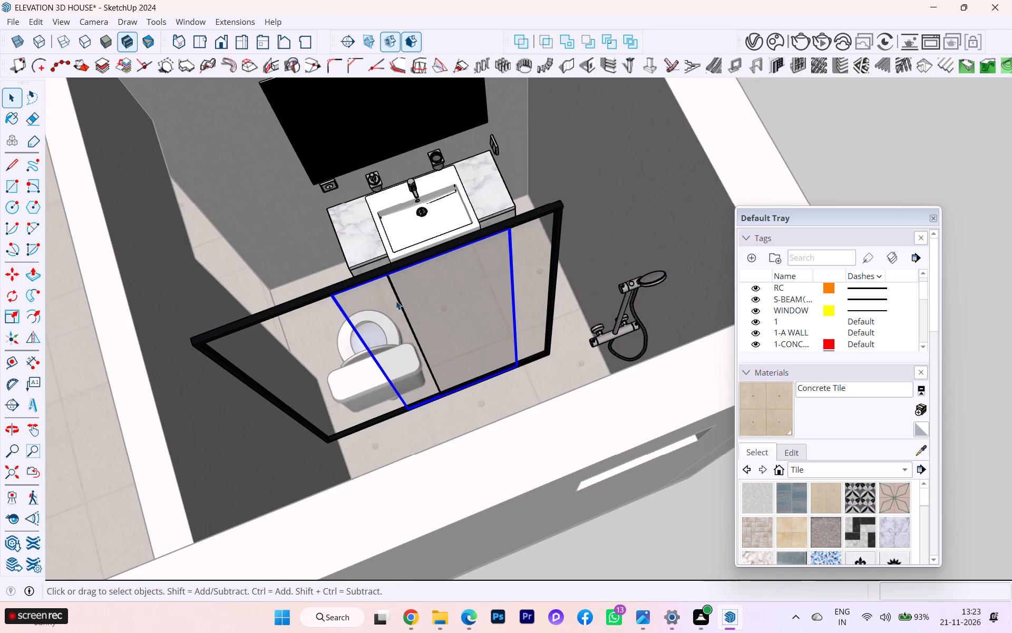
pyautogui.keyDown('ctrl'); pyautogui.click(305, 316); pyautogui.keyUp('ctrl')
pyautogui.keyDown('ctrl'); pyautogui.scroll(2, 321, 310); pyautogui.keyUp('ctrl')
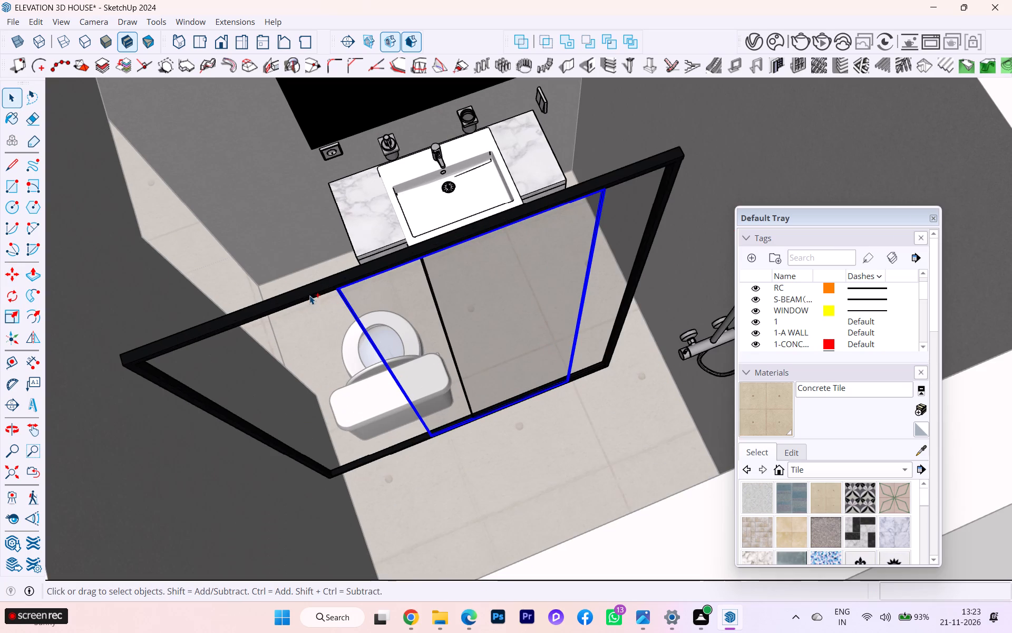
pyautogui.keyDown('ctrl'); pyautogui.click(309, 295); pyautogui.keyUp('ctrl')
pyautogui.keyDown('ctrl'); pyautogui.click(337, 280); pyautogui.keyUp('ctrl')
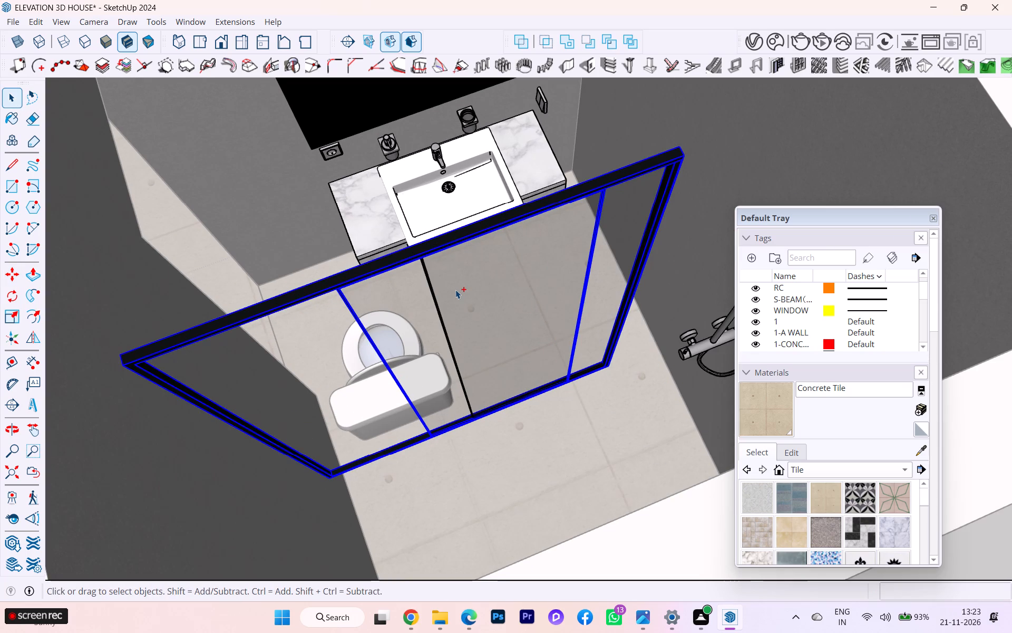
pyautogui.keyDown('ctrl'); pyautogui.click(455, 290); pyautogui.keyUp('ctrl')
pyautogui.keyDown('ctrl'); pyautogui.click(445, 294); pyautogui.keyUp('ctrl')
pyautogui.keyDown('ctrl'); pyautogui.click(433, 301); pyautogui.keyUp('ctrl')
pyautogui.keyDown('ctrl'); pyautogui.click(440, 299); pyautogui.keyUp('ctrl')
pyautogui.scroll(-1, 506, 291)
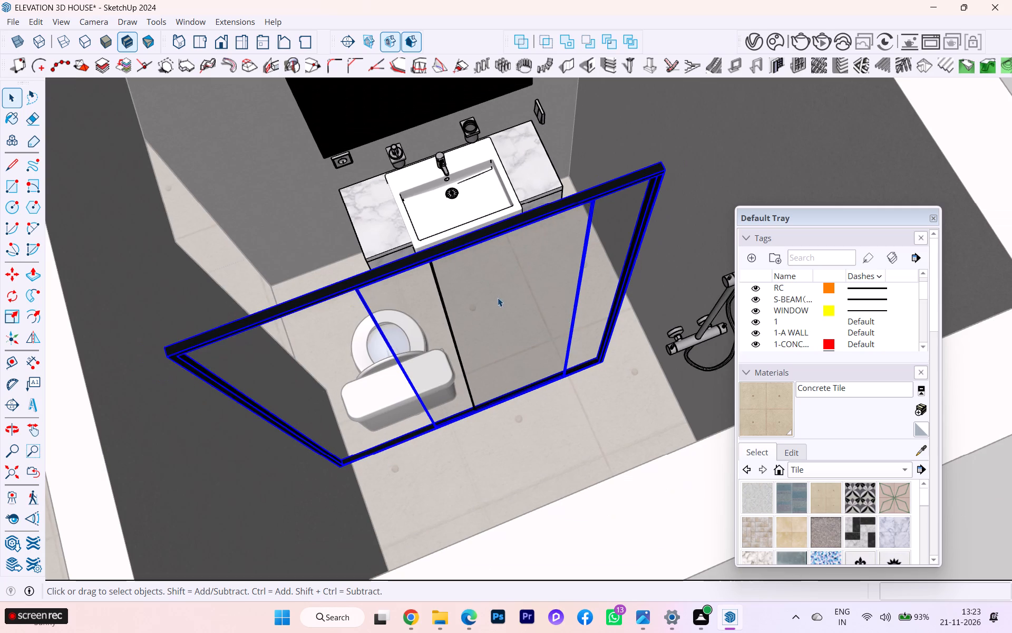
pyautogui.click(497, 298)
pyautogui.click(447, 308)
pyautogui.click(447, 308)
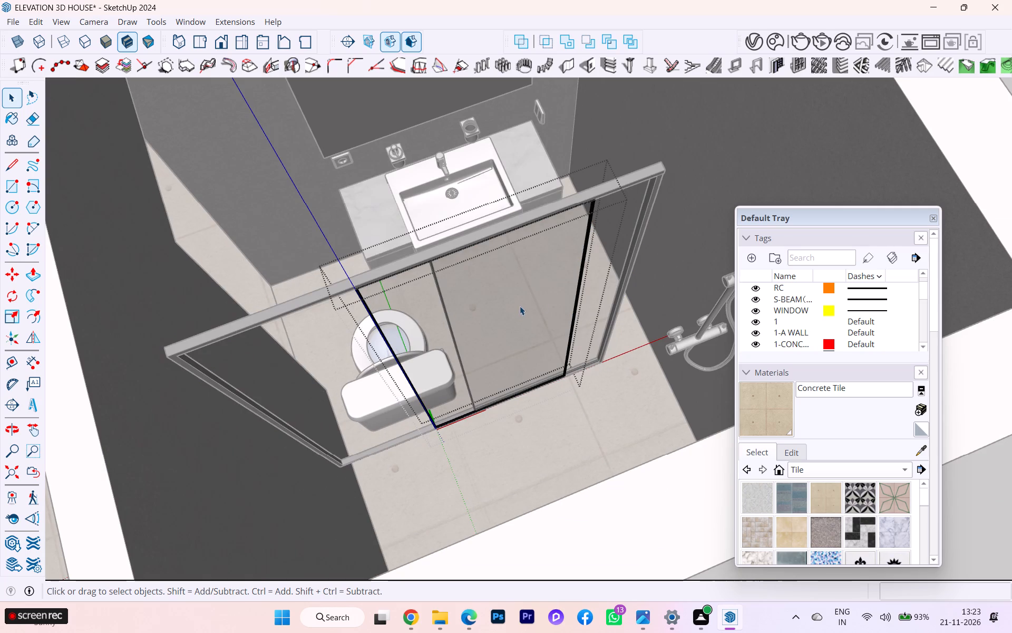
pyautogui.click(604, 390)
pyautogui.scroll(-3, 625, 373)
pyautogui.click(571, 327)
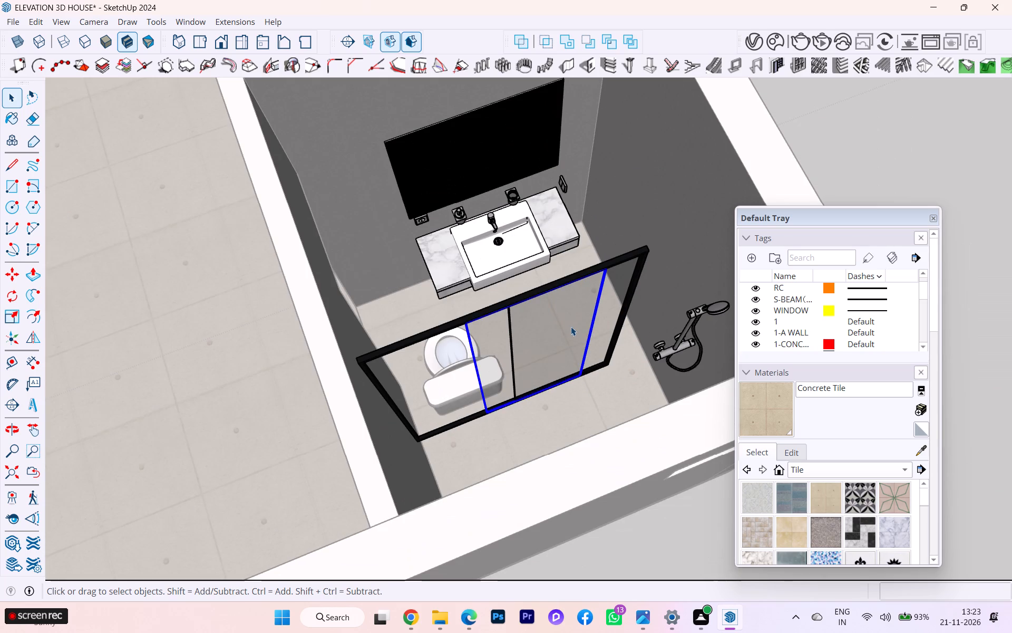
# Select the glass partition's outer frame together with its sliding glass panel.
pyautogui.scroll(2, 576, 314)
pyautogui.scroll(-1, 579, 311)
pyautogui.scroll(2, 580, 309)
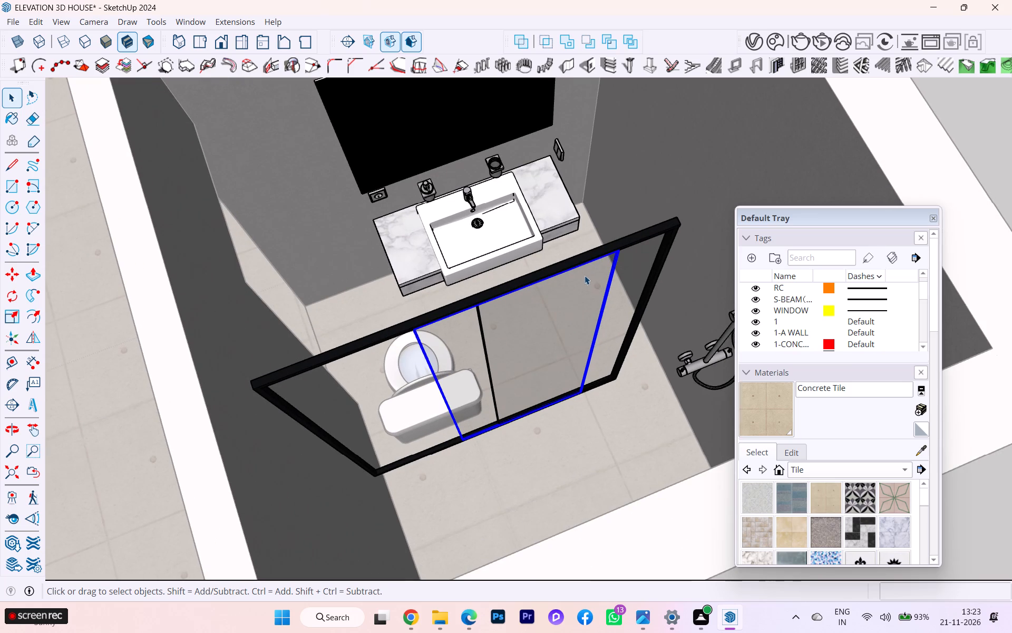
pyautogui.click(629, 246)
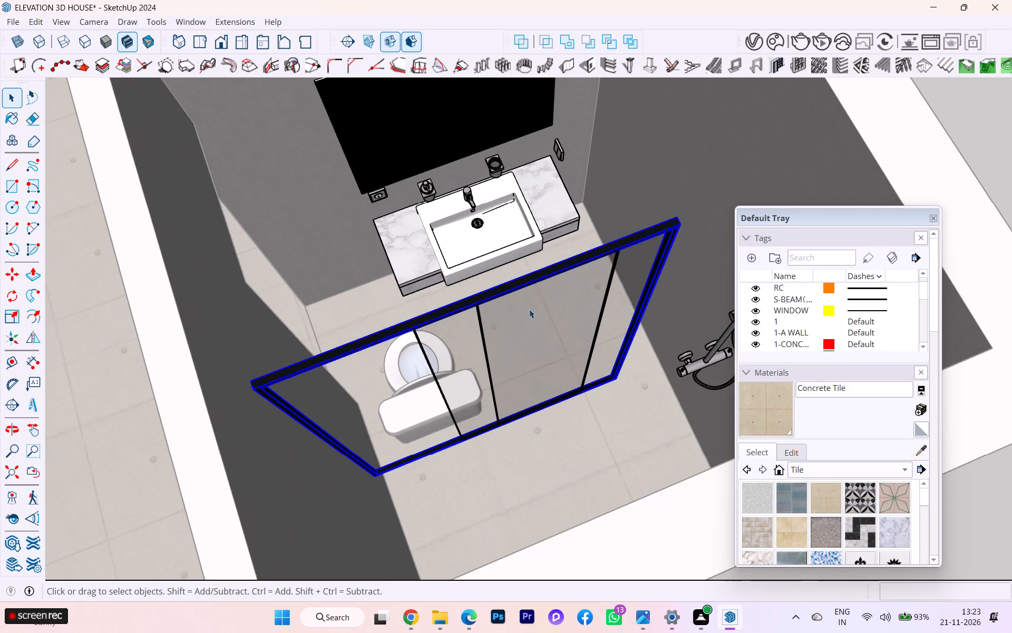
pyautogui.scroll(2, 529, 310)
pyautogui.keyDown('ctrl'); pyautogui.click(463, 331); pyautogui.keyUp('ctrl')
pyautogui.keyDown('ctrl'); pyautogui.click(475, 322); pyautogui.keyUp('ctrl')
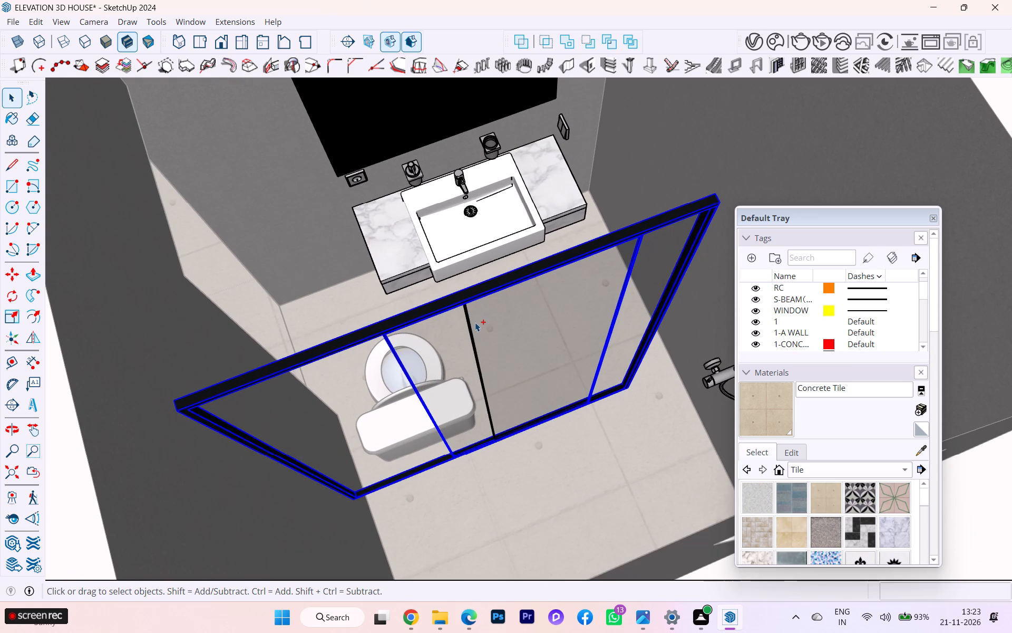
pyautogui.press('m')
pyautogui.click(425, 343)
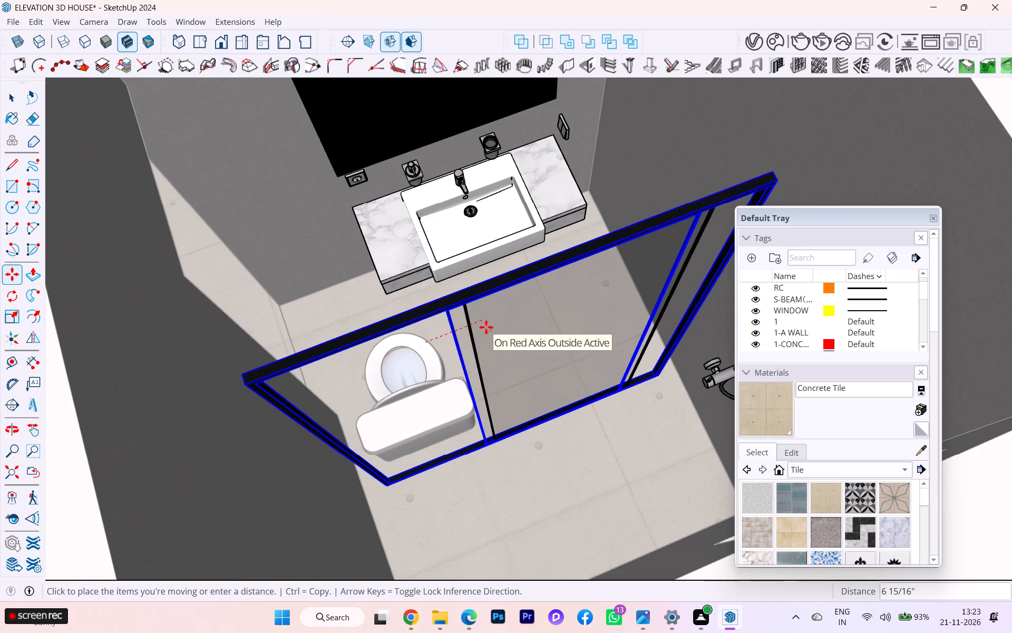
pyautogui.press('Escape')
# Add the remaining glass panel to the selection and move the whole partition about 1' 1 1/8" lengthwise to meet the shower's wall.
pyautogui.scroll(-3, 491, 324)
pyautogui.moveTo(556, 314); pyautogui.dragTo(825, 339, button='middle')
pyautogui.scroll(-3, 491, 255)
pyautogui.scroll(1, 485, 255)
pyautogui.moveTo(474, 258); pyautogui.dragTo(636, 300, button='middle')
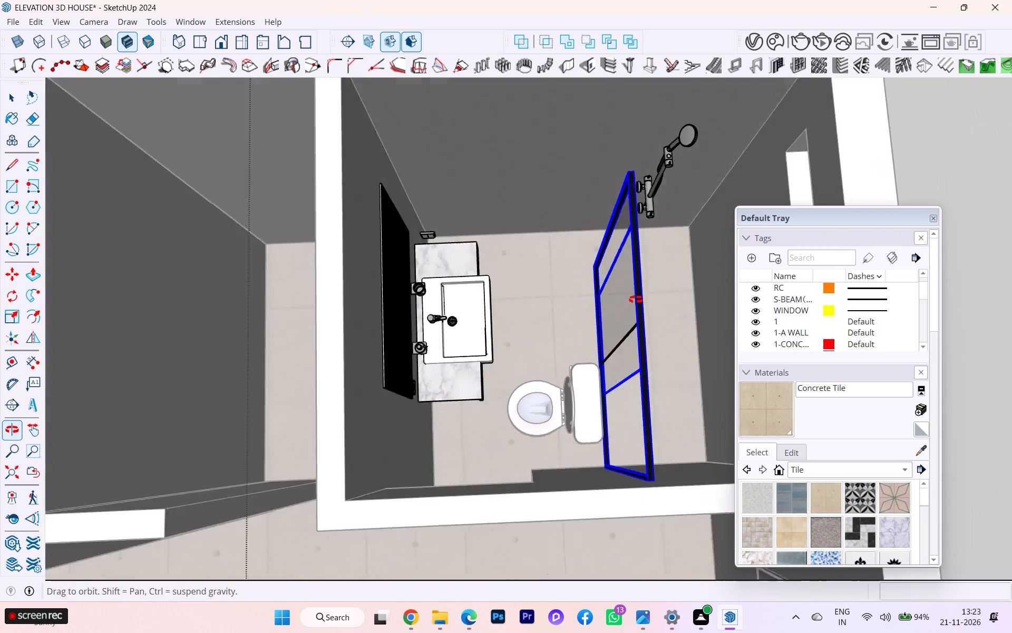
pyautogui.moveTo(636, 300); pyautogui.dragTo(698, 306, button='middle')
pyautogui.scroll(-1, 642, 303)
pyautogui.scroll(3, 639, 311)
pyautogui.moveTo(665, 319); pyautogui.dragTo(693, 311, button='middle')
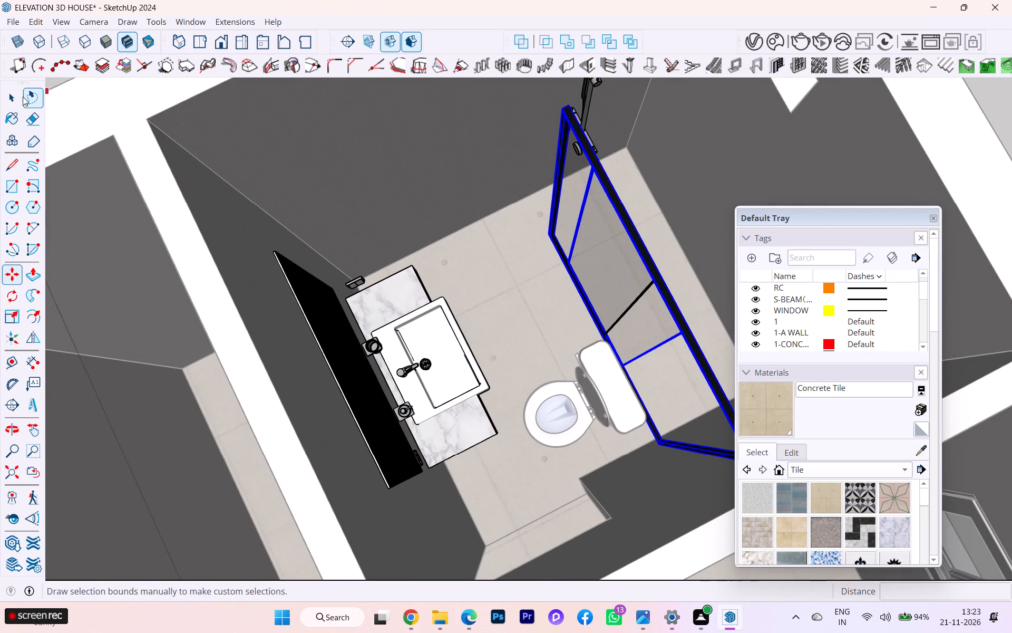
pyautogui.click(23, 97)
pyautogui.click(15, 99)
pyautogui.keyDown('shift'); pyautogui.click(603, 296); pyautogui.keyUp('shift')
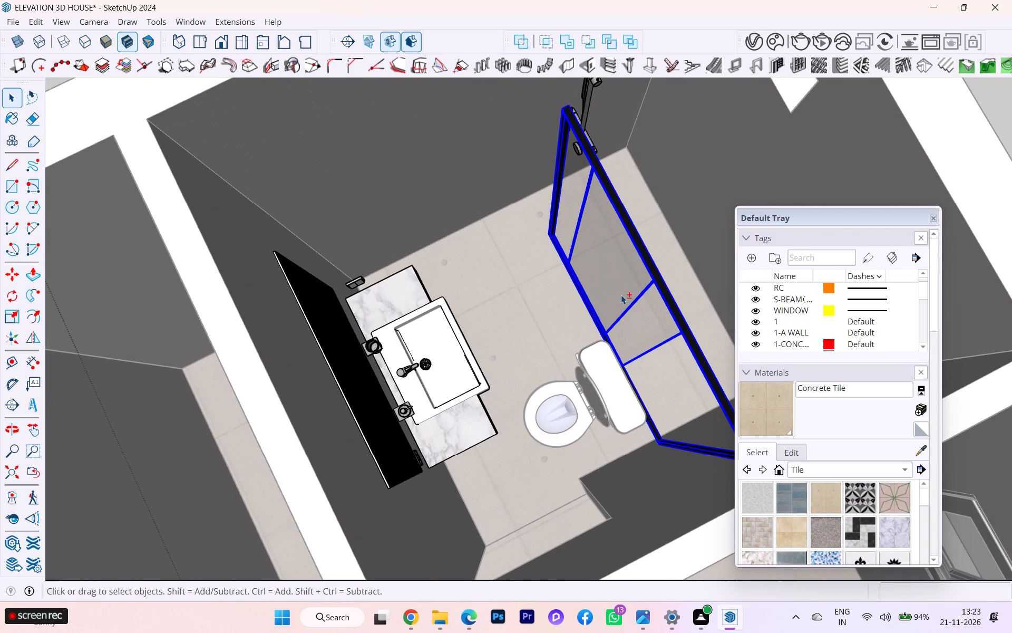
pyautogui.scroll(3, 565, 197)
pyautogui.press('m')
pyautogui.scroll(2, 561, 197)
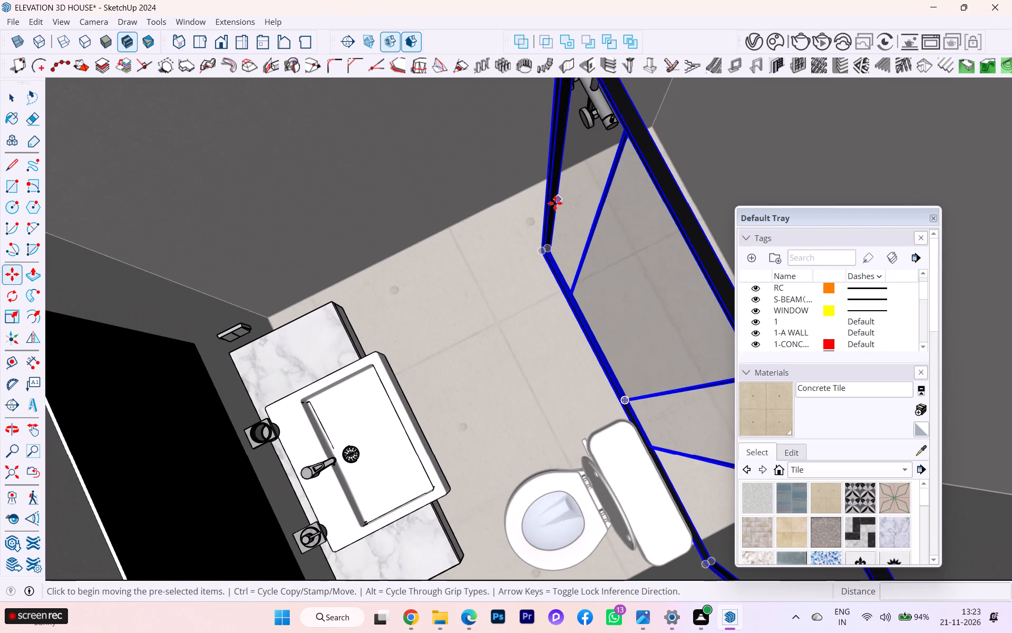
pyautogui.moveTo(560, 247); pyautogui.dragTo(888, 222, button='middle')
pyautogui.scroll(3, 490, 234)
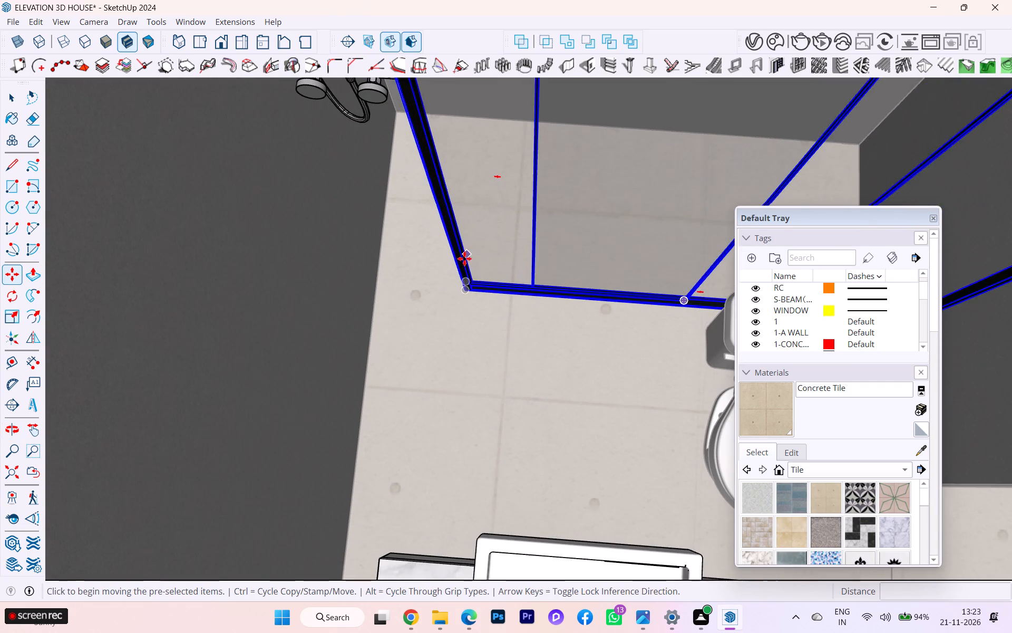
pyautogui.click(463, 295)
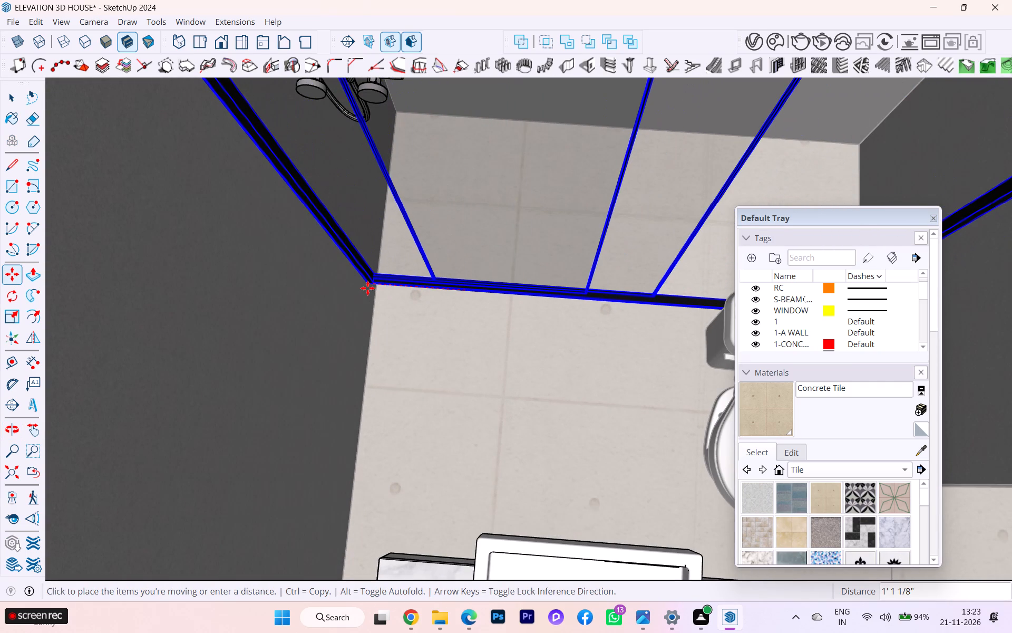
pyautogui.click(371, 290)
pyautogui.scroll(1, 448, 241)
pyautogui.scroll(-6, 448, 241)
pyautogui.scroll(3, 448, 241)
pyautogui.scroll(-1, 448, 241)
pyautogui.scroll(1, 448, 241)
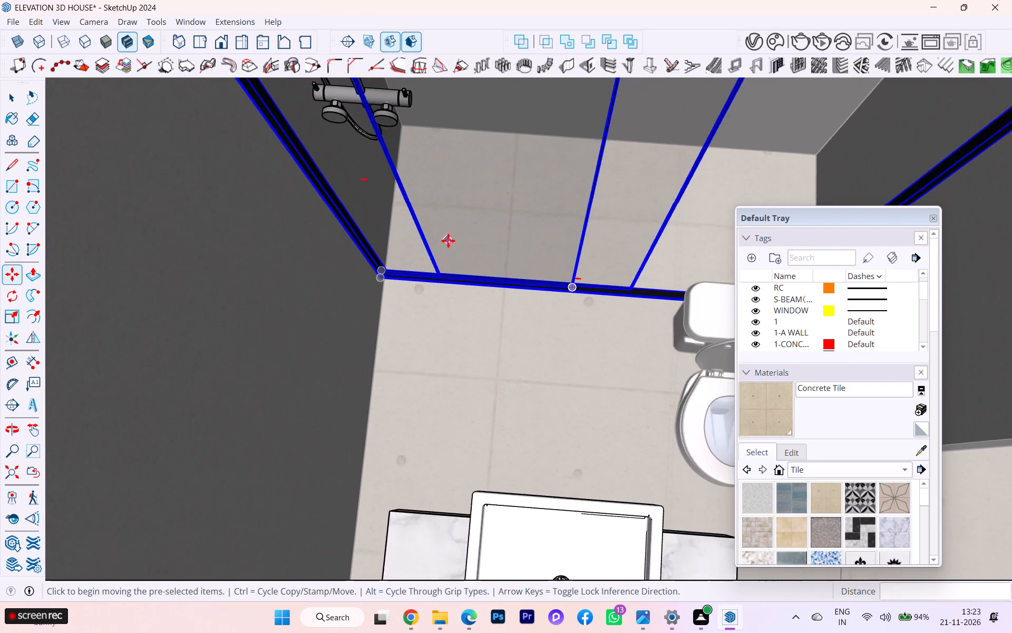
pyautogui.scroll(-7, 449, 237)
pyautogui.scroll(2, 441, 233)
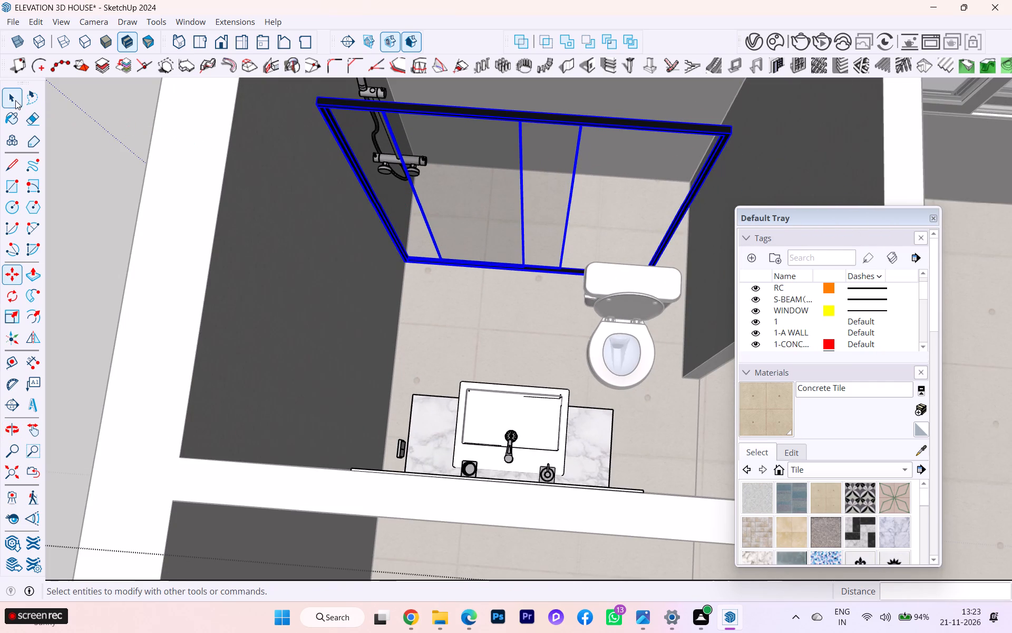
pyautogui.click(13, 100)
pyautogui.click(142, 174)
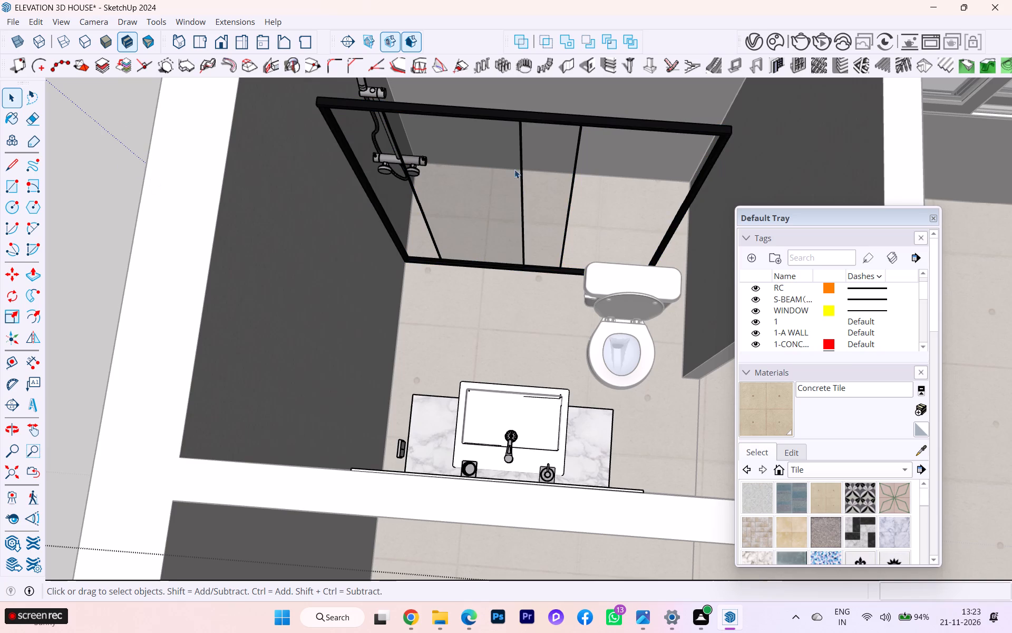
# Examine the gap between the moved glass partition and the bathroom's side walls from several angles.
pyautogui.scroll(-3, 536, 172)
pyautogui.moveTo(562, 167); pyautogui.dragTo(776, 185, button='middle')
pyautogui.scroll(-4, 614, 206)
pyautogui.scroll(1, 604, 214)
pyautogui.scroll(-1, 602, 215)
pyautogui.moveTo(577, 219); pyautogui.dragTo(760, 349, button='middle')
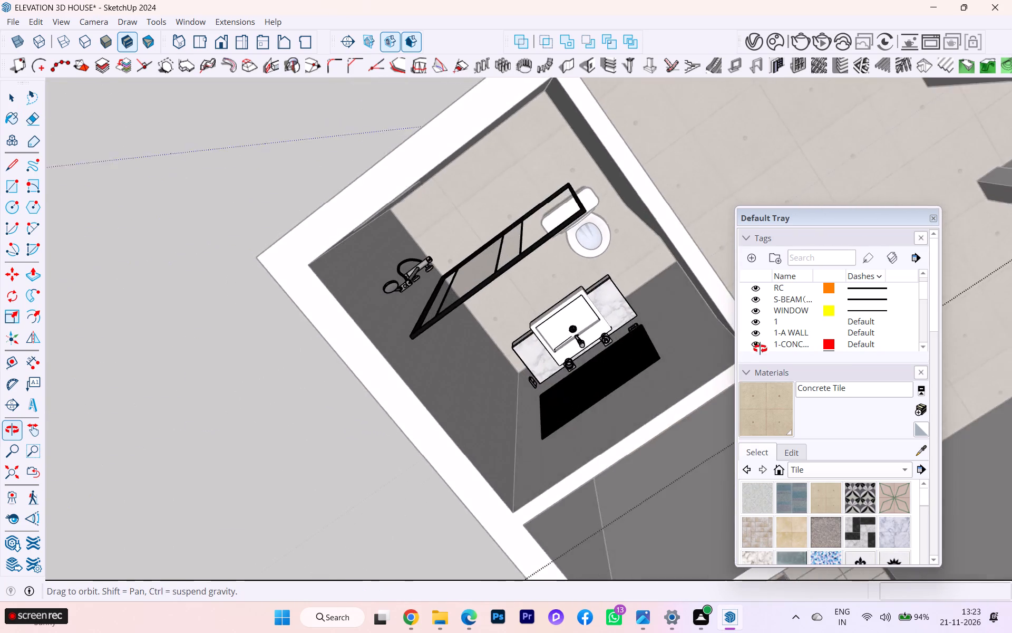
pyautogui.moveTo(760, 349); pyautogui.dragTo(266, 166, button='middle')
pyautogui.scroll(-4, 358, 186)
pyautogui.moveTo(618, 201); pyautogui.dragTo(372, 207, button='middle')
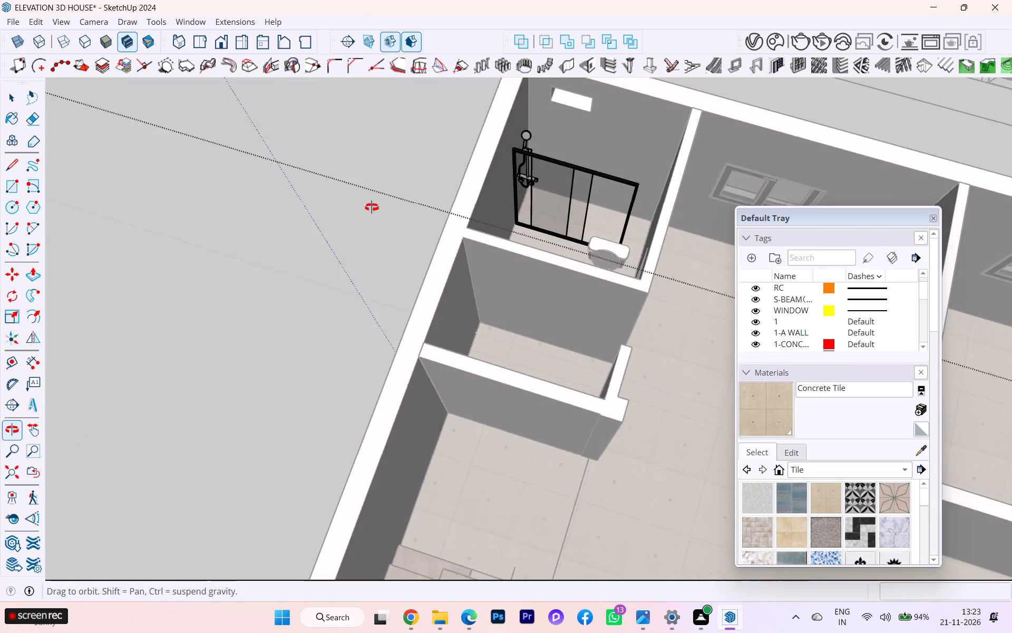
pyautogui.moveTo(372, 207); pyautogui.dragTo(376, 200, button='middle')
pyautogui.scroll(7, 574, 181)
pyautogui.scroll(-1, 685, 205)
pyautogui.scroll(2, 685, 205)
pyautogui.scroll(-1, 637, 197)
pyautogui.moveTo(635, 197); pyautogui.dragTo(638, 158, button='middle')
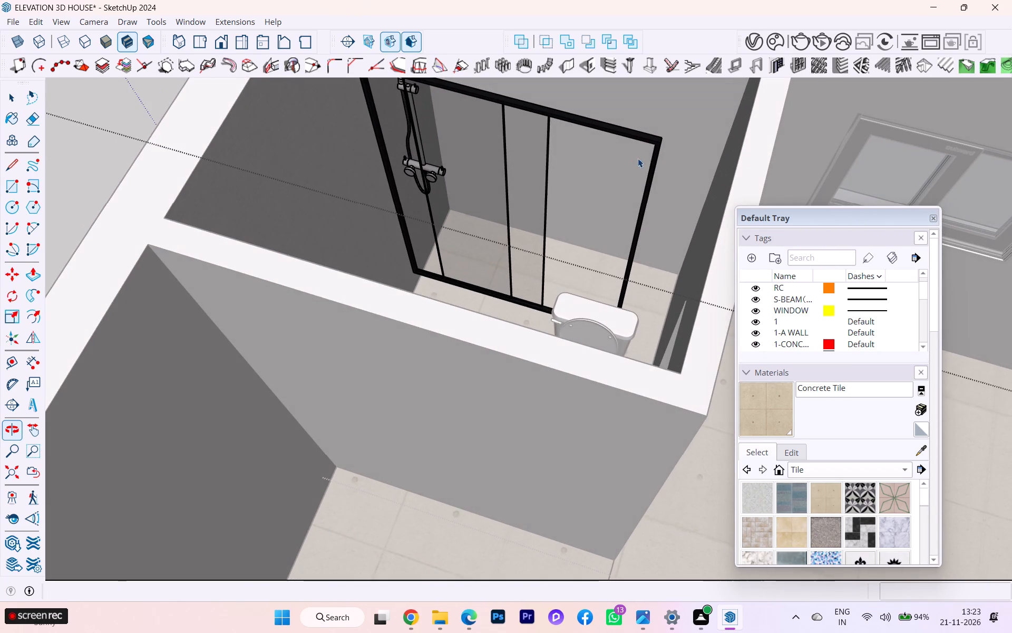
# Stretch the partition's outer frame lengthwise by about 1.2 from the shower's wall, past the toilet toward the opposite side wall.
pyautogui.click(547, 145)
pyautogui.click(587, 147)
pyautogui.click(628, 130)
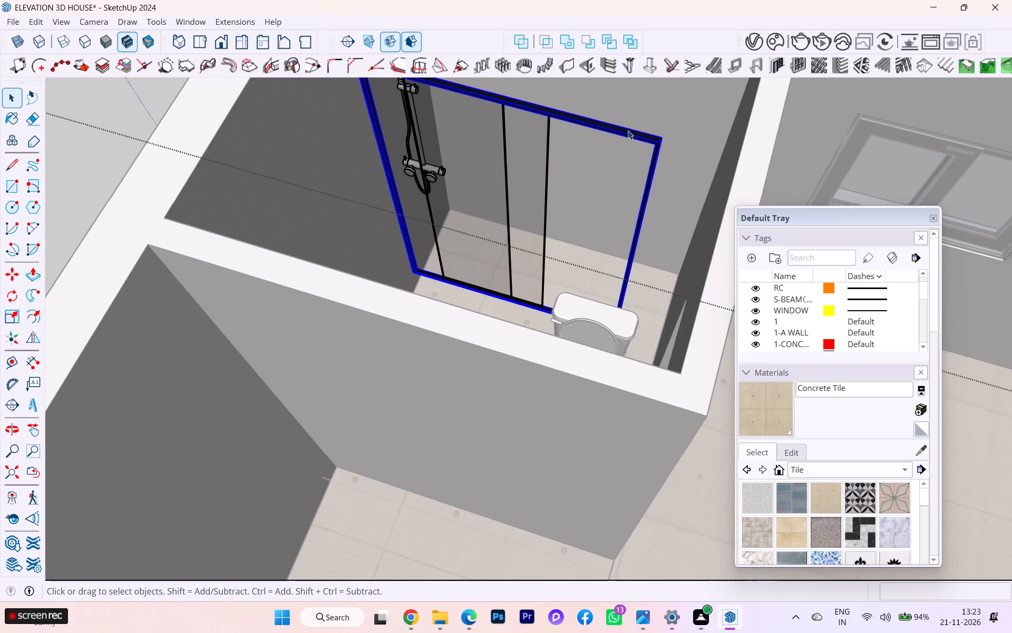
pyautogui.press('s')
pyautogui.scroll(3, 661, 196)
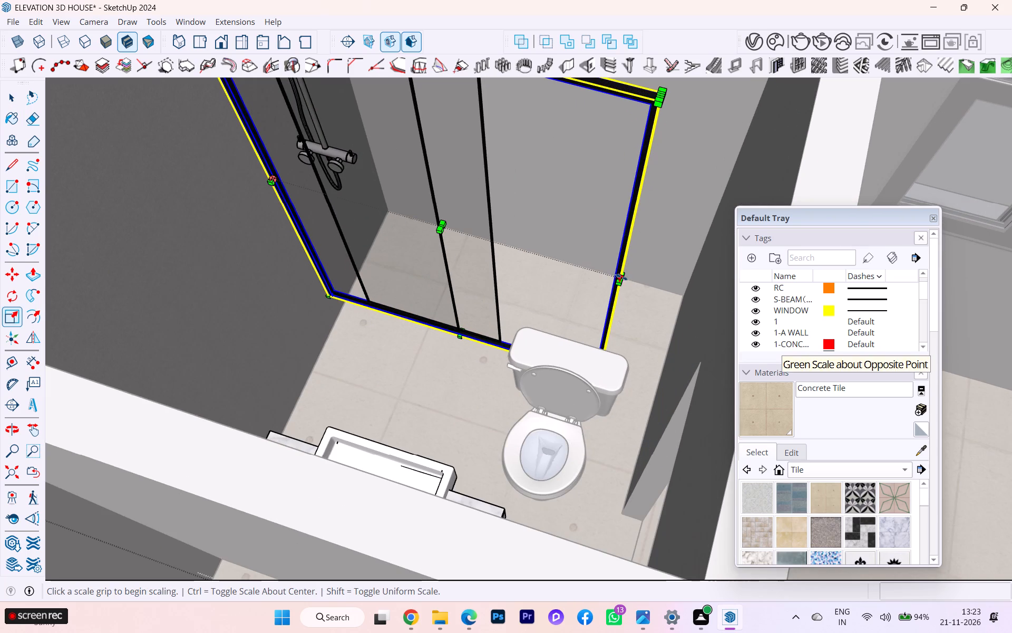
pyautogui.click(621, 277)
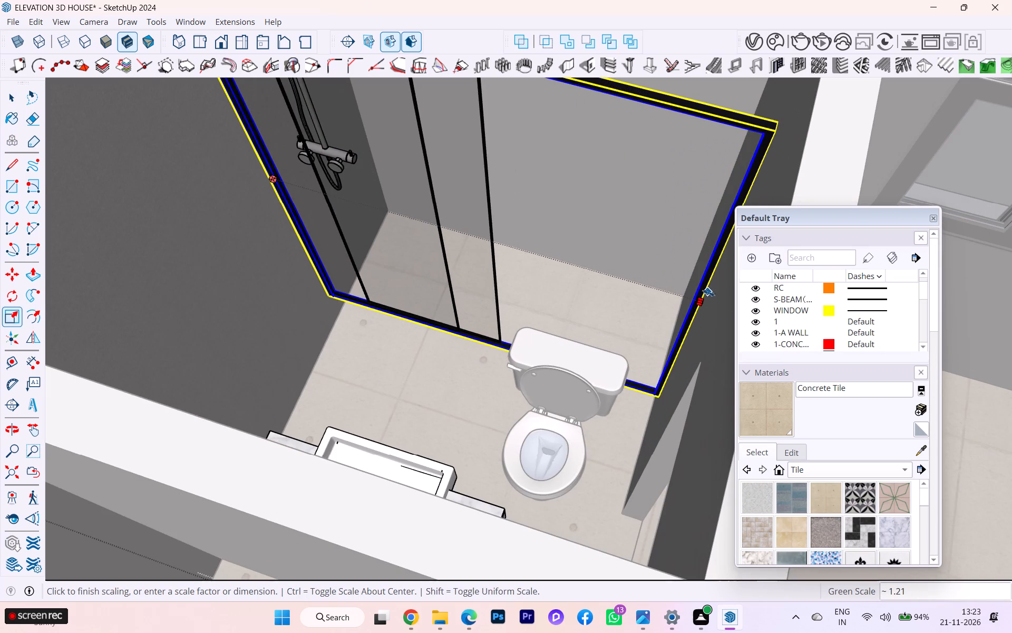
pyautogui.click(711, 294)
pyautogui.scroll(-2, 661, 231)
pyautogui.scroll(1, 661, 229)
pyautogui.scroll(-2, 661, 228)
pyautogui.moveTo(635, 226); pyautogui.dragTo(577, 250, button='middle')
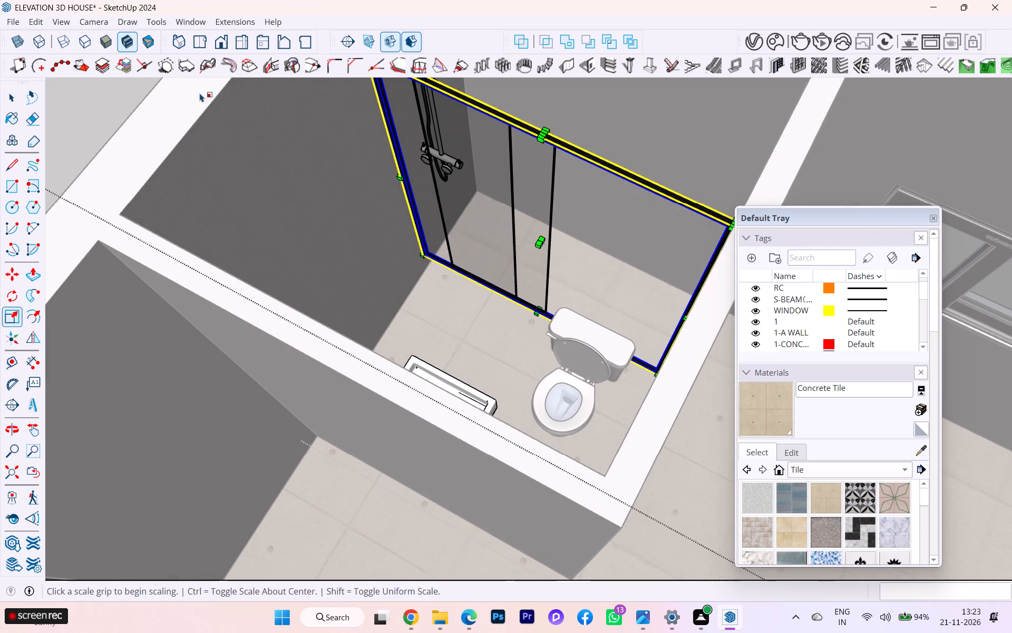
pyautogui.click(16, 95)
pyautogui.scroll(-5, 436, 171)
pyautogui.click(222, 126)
# Examine the stretched partition frame against the toilet, vanity, doorway and side walls from several angles.
pyautogui.scroll(3, 374, 149)
pyautogui.moveTo(521, 148); pyautogui.dragTo(421, 188, button='middle')
pyautogui.scroll(-6, 494, 149)
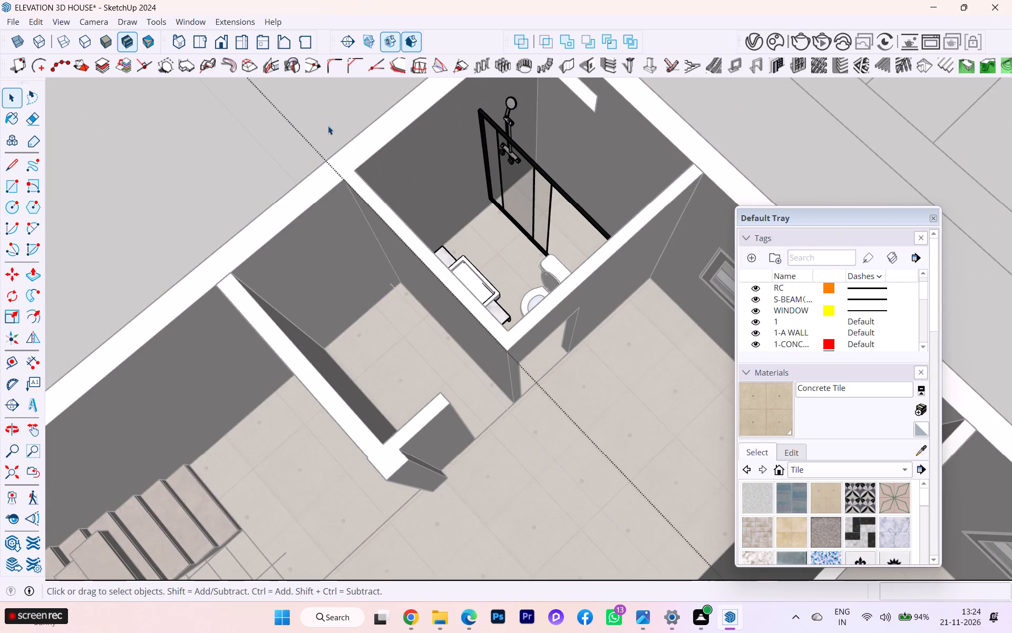
pyautogui.click(268, 104)
pyautogui.scroll(-1, 446, 148)
pyautogui.scroll(1, 448, 147)
pyautogui.scroll(7, 563, 204)
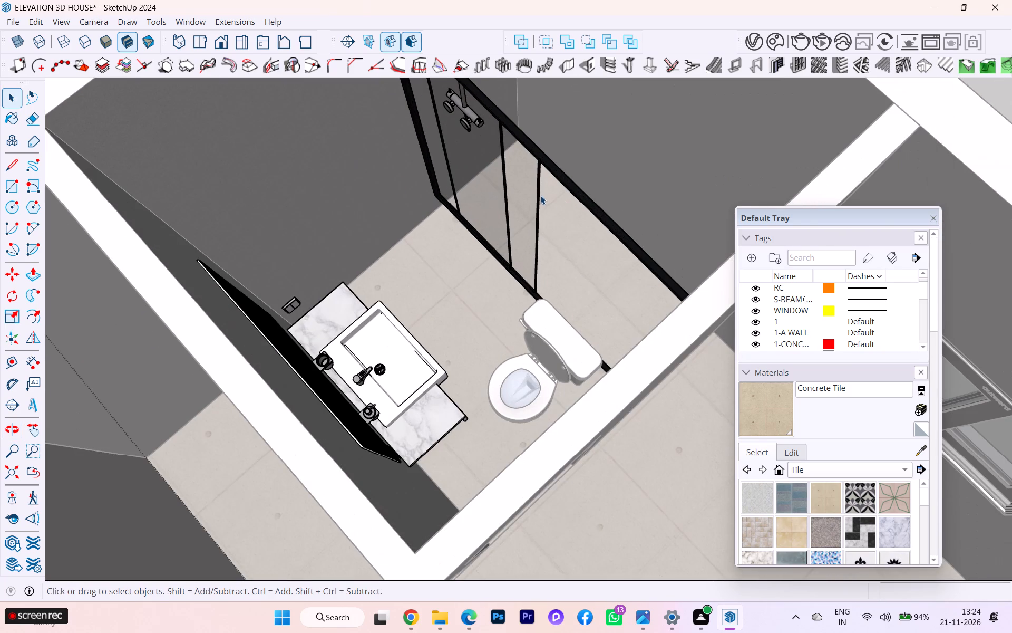
pyautogui.scroll(2, 535, 312)
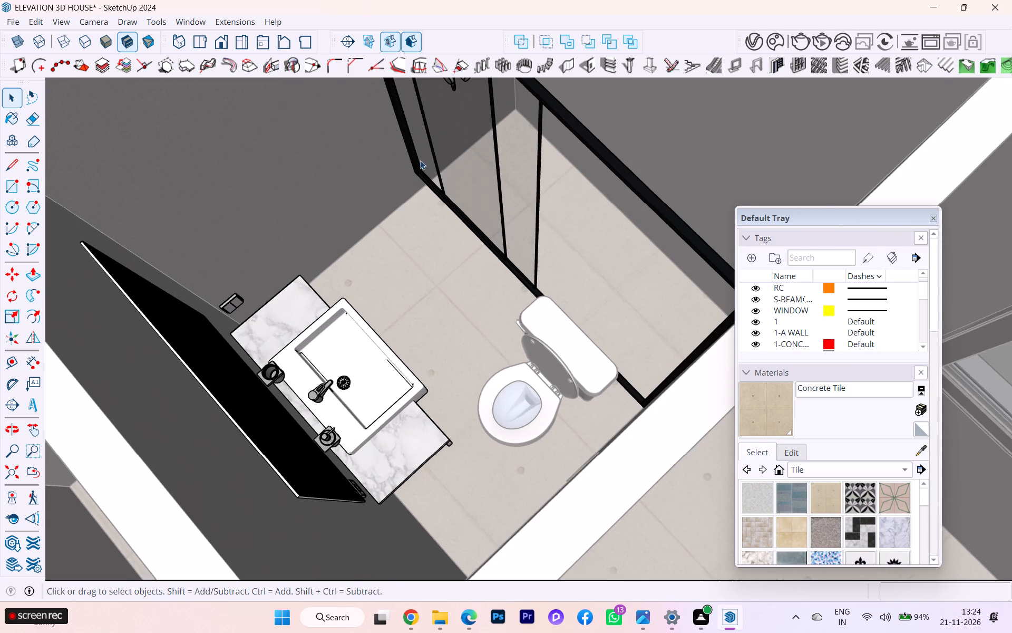
pyautogui.scroll(-1, 420, 160)
pyautogui.moveTo(486, 139); pyautogui.dragTo(743, 160, button='middle')
pyautogui.scroll(-1, 531, 150)
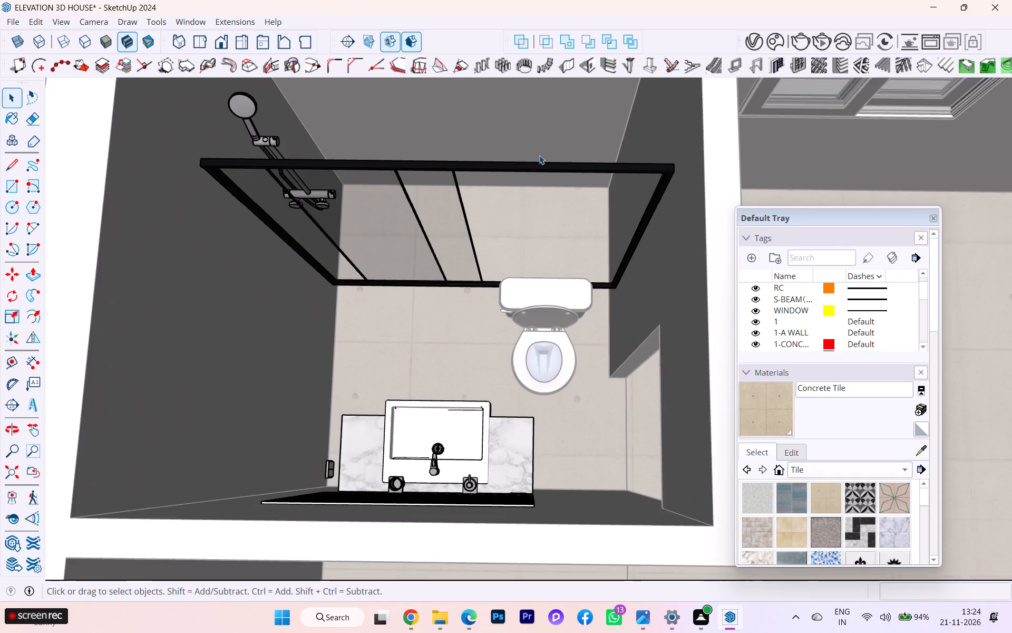
pyautogui.scroll(-1, 539, 155)
pyautogui.moveTo(553, 159); pyautogui.dragTo(715, 160, button='middle')
pyautogui.scroll(-1, 500, 119)
pyautogui.scroll(2, 502, 137)
pyautogui.scroll(-1, 503, 143)
pyautogui.moveTo(483, 182); pyautogui.dragTo(601, 187, button='middle')
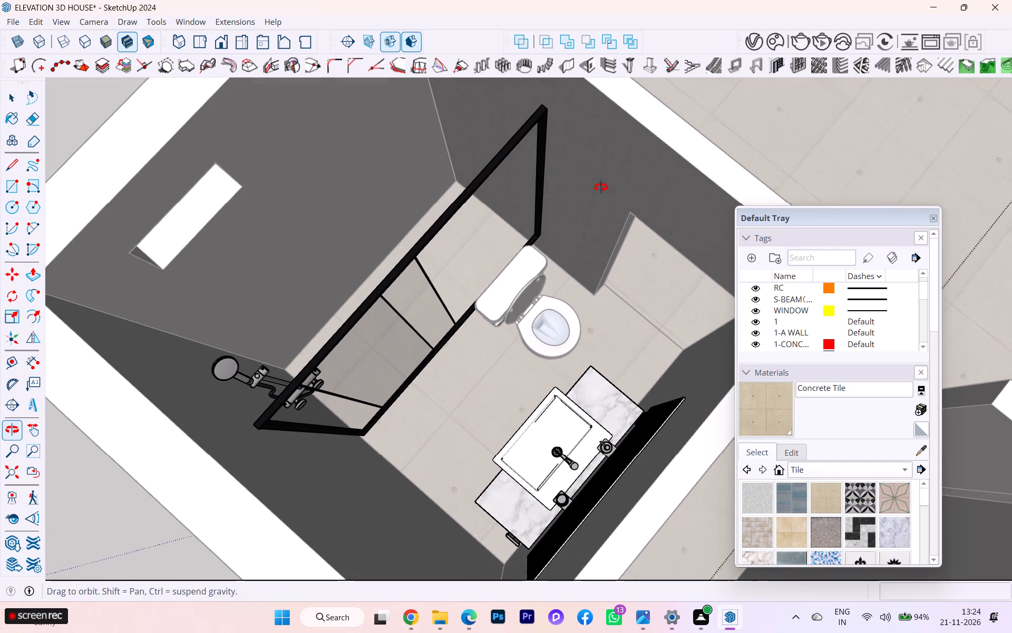
pyautogui.moveTo(601, 187); pyautogui.dragTo(603, 185, button='middle')
pyautogui.scroll(-3, 494, 255)
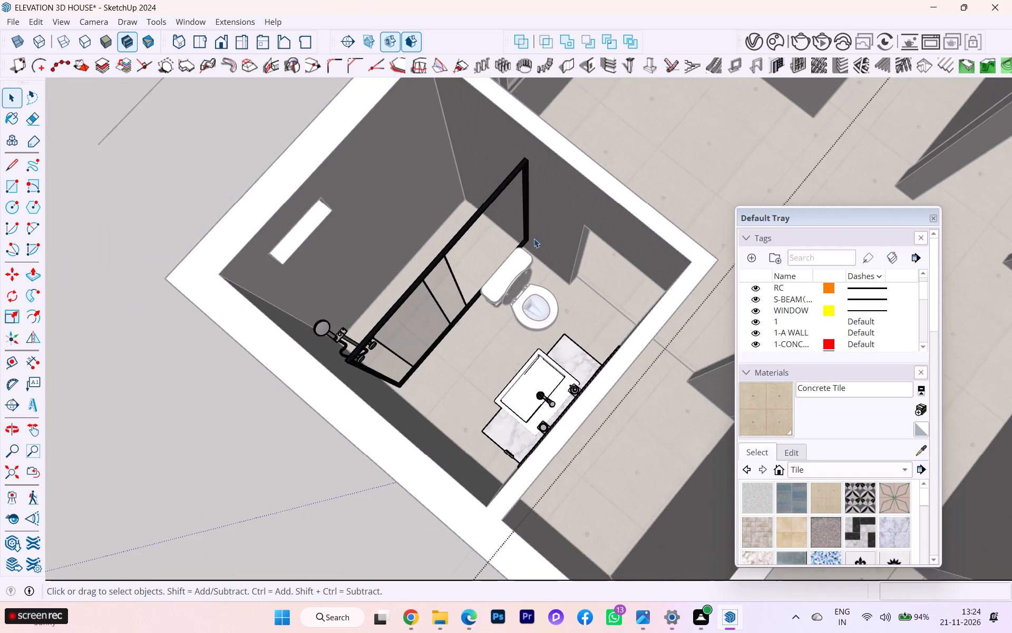
pyautogui.moveTo(557, 235); pyautogui.dragTo(653, 217, button='middle')
pyautogui.scroll(2, 578, 290)
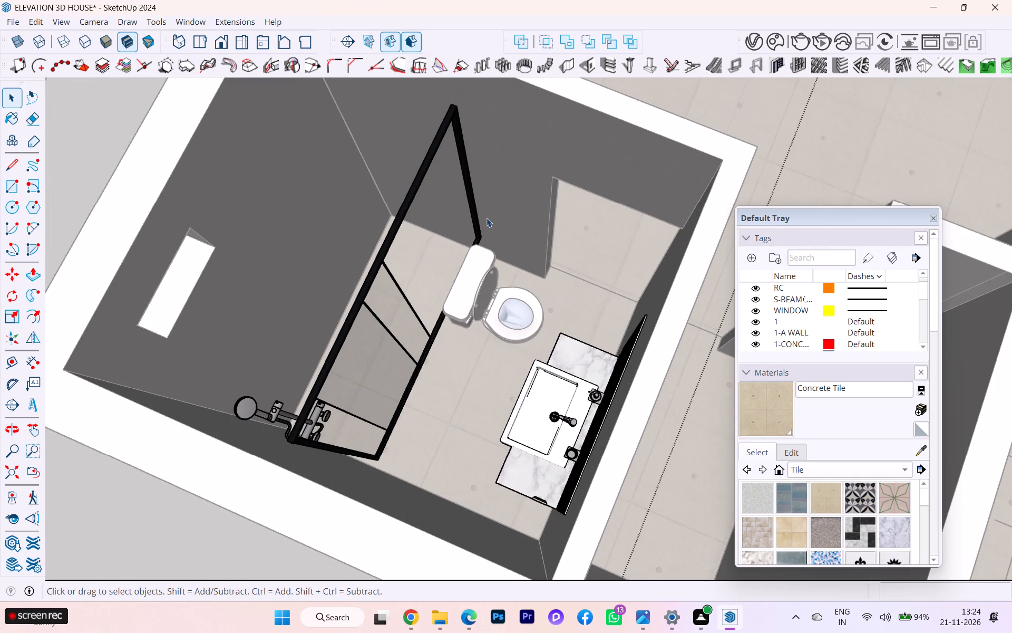
pyautogui.scroll(-1, 567, 206)
pyautogui.moveTo(606, 185); pyautogui.dragTo(612, 183, button='middle')
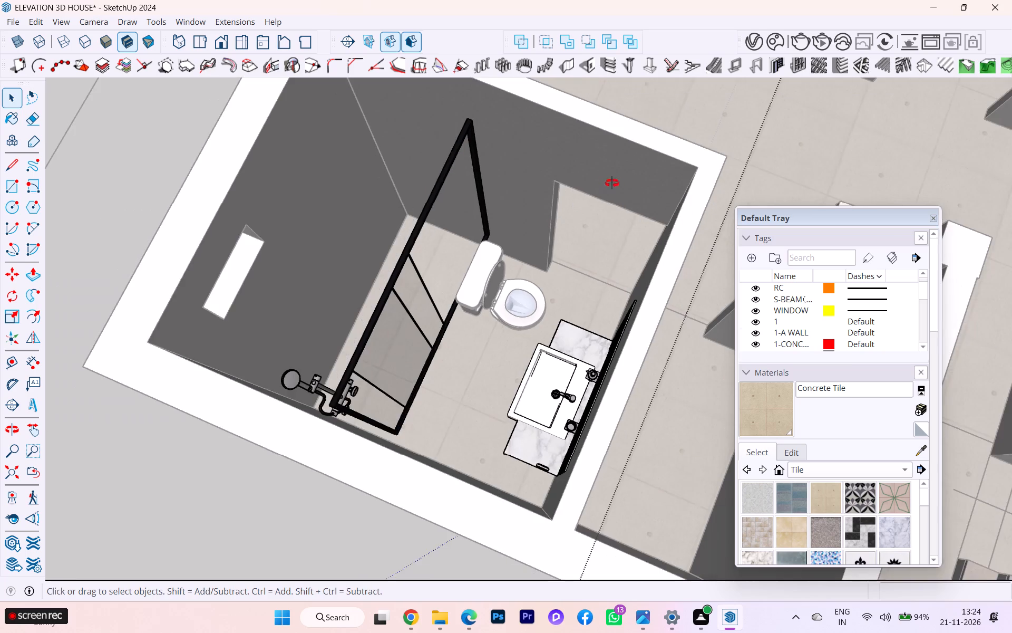
pyautogui.moveTo(612, 183); pyautogui.dragTo(693, 179, button='middle')
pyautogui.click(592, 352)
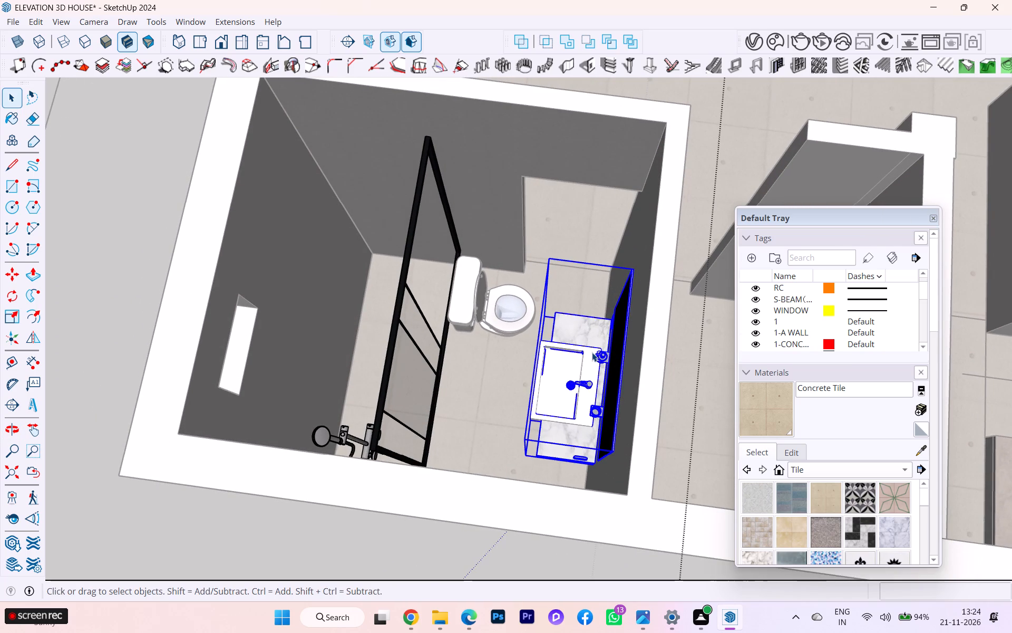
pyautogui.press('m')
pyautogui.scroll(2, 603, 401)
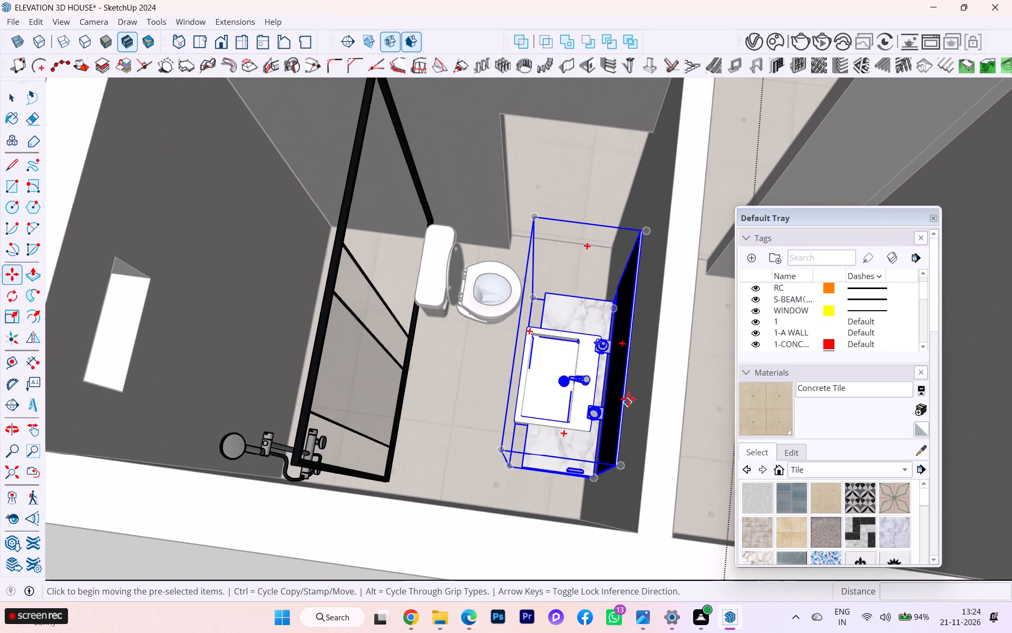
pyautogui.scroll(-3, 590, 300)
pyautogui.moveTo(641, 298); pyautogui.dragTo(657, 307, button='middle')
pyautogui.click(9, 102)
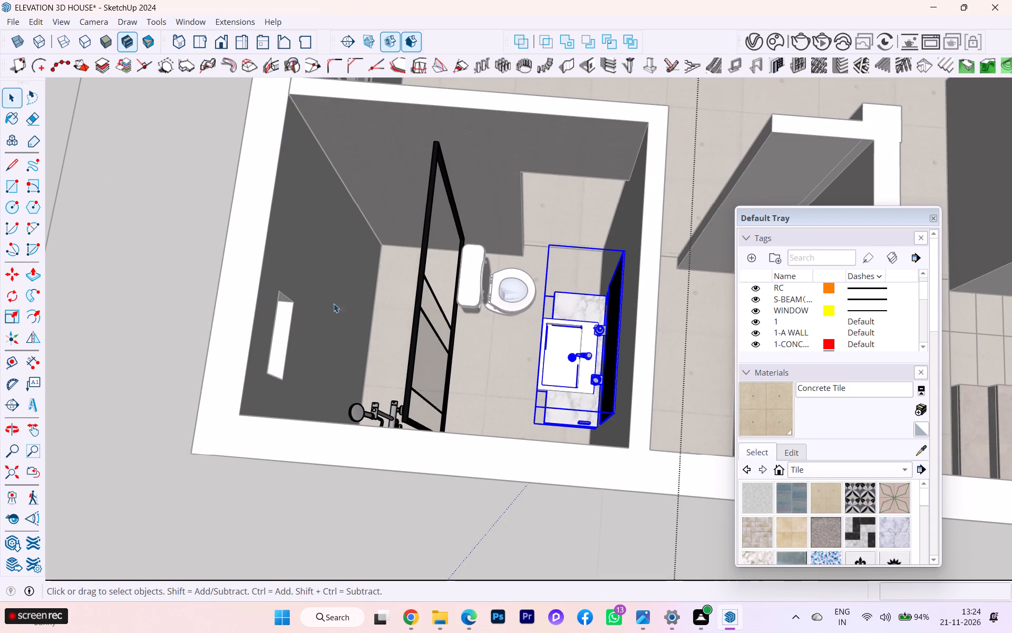
# Shorten the partition's outer frame along its length with a 0.66 scale, keeping its shower-wall end fixed, so it stops beside the toilet tank.
pyautogui.click(424, 225)
pyautogui.press('s')
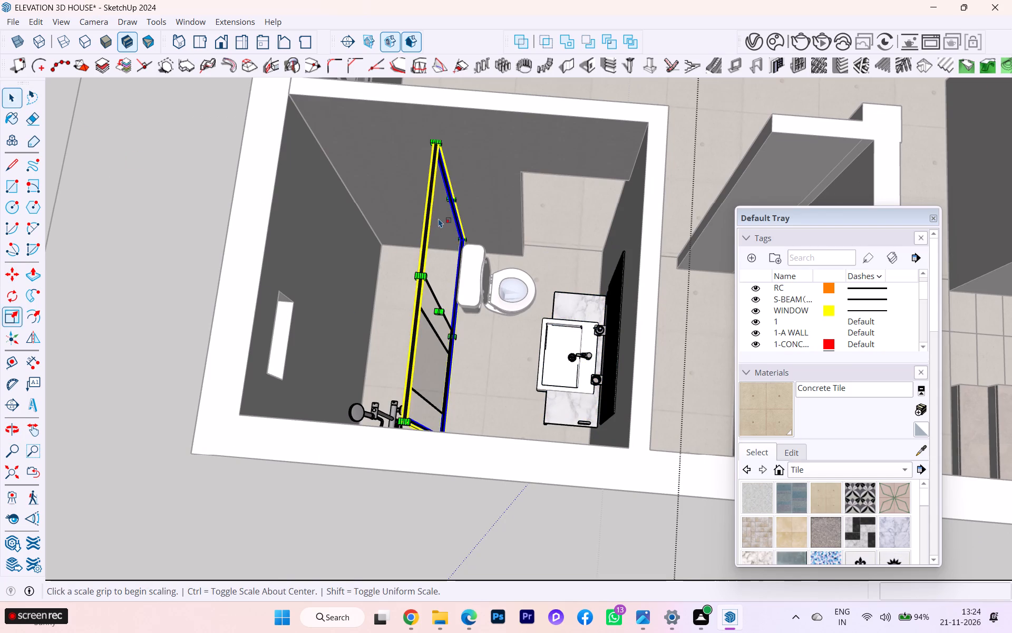
pyautogui.press('s')
pyautogui.scroll(4, 440, 218)
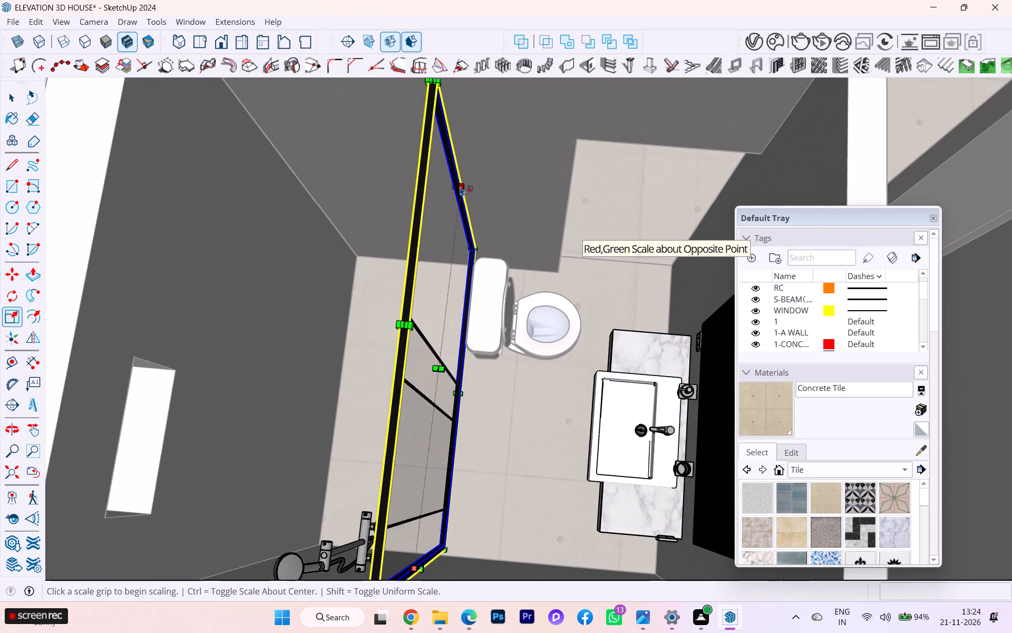
pyautogui.click(458, 187)
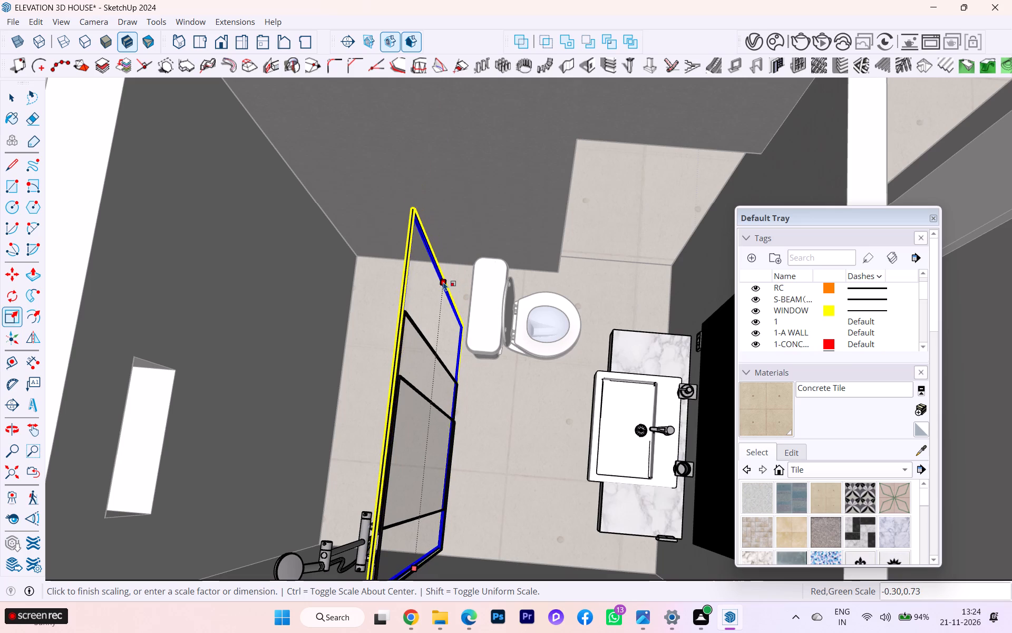
pyautogui.press('Escape')
pyautogui.scroll(-3, 456, 264)
pyautogui.moveTo(435, 293); pyautogui.dragTo(164, 276, button='middle')
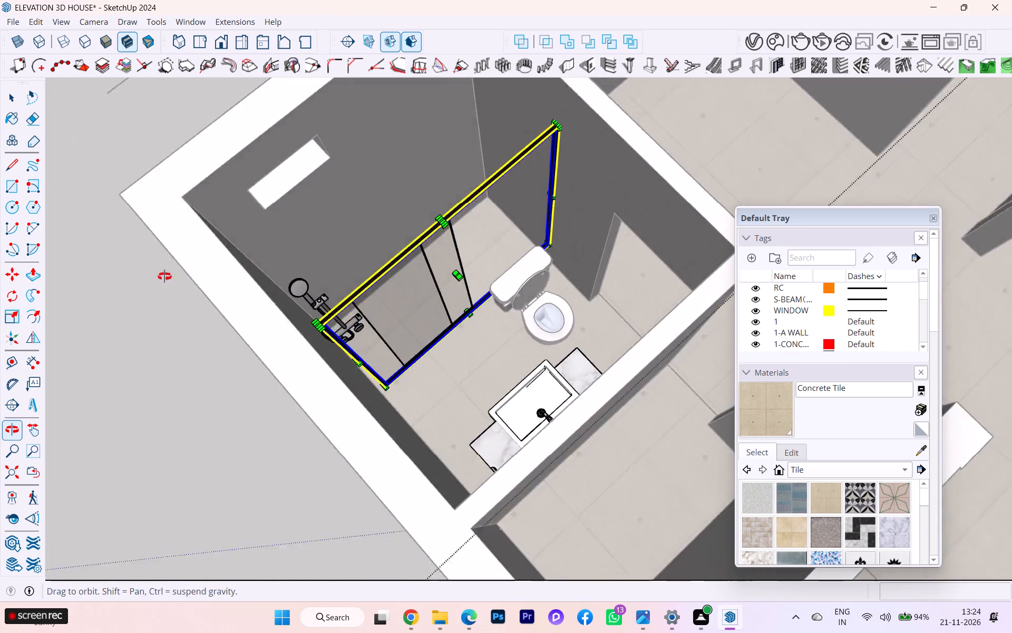
pyautogui.moveTo(164, 276); pyautogui.dragTo(100, 258, button='middle')
pyautogui.scroll(4, 553, 220)
pyautogui.scroll(-5, 648, 272)
pyautogui.moveTo(648, 272); pyautogui.dragTo(504, 256, button='middle')
pyautogui.scroll(5, 606, 223)
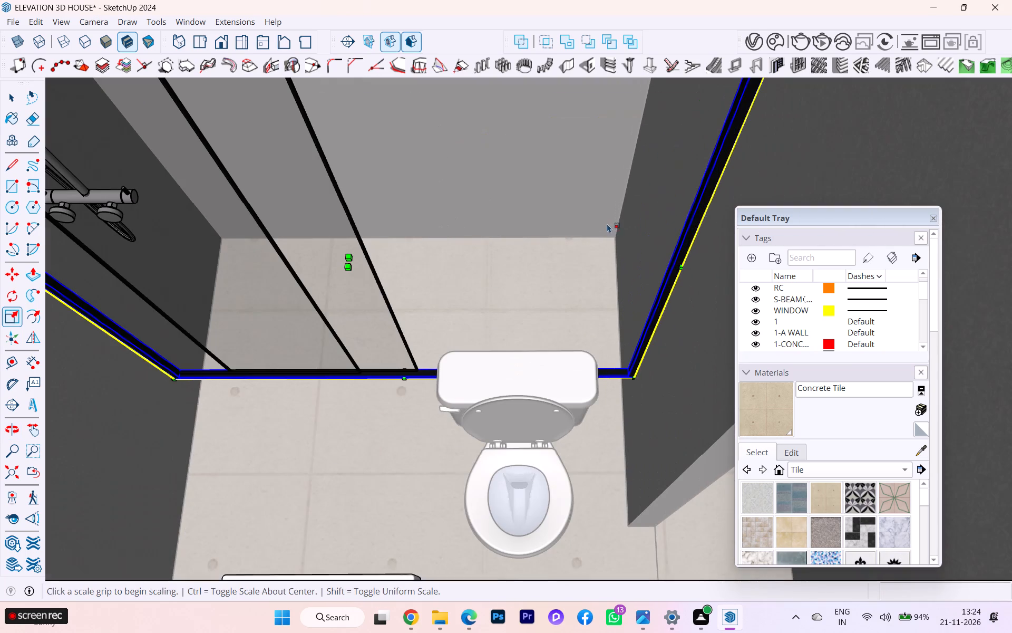
pyautogui.click(685, 260)
pyautogui.click(457, 255)
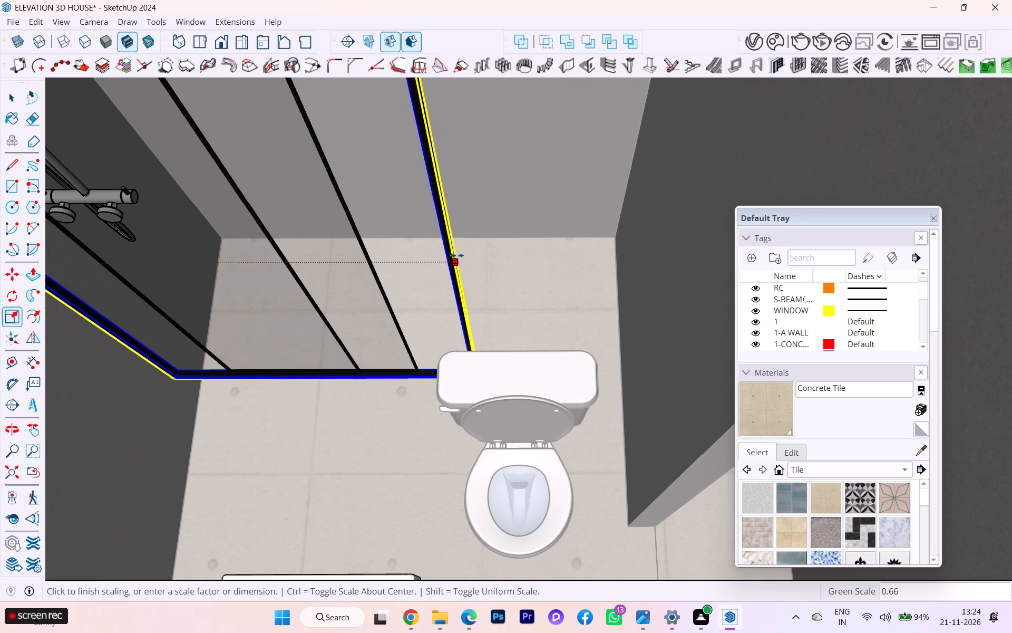
pyautogui.scroll(-3, 594, 263)
pyautogui.scroll(2, 597, 265)
pyautogui.scroll(-5, 597, 265)
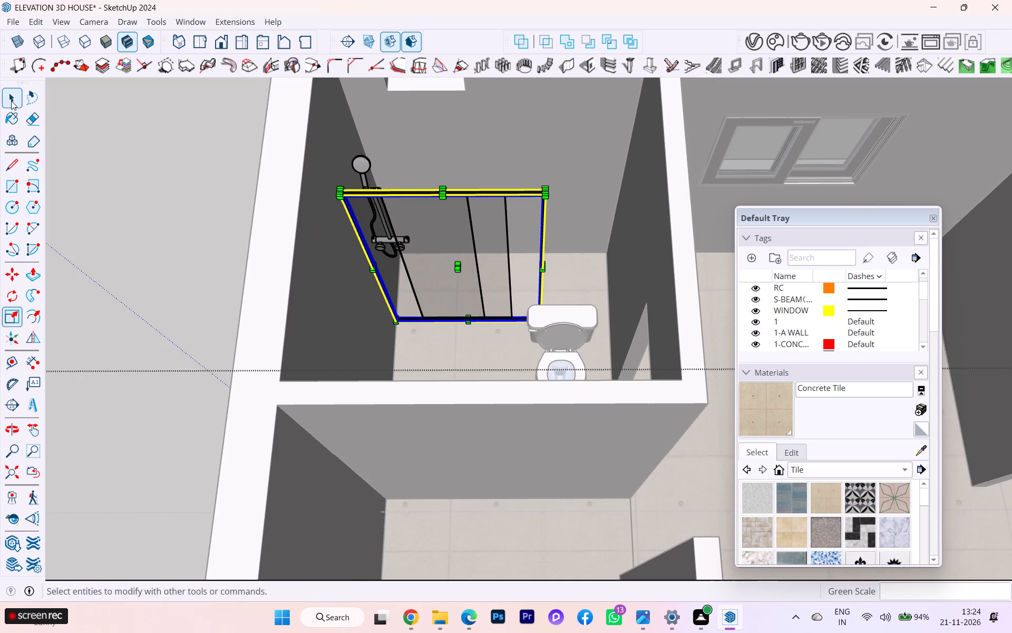
pyautogui.click(11, 101)
pyautogui.click(195, 187)
# Move the toilet about 1' 6" along the green axis toward the wall with the small window.
pyautogui.scroll(3, 636, 279)
pyautogui.click(551, 325)
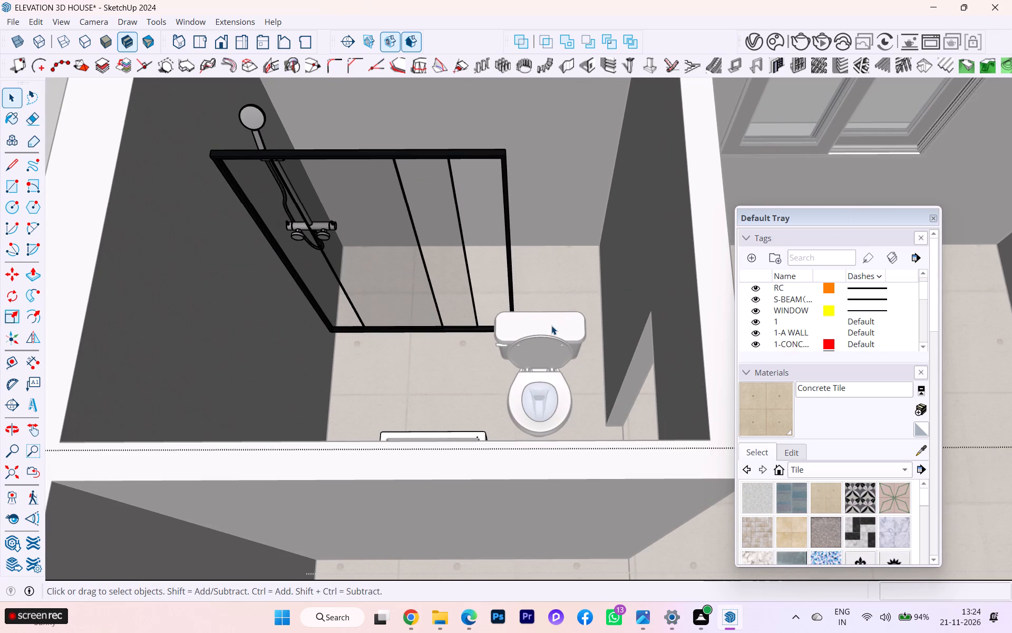
pyautogui.scroll(-3, 620, 232)
pyautogui.doubleClick(220, 204)
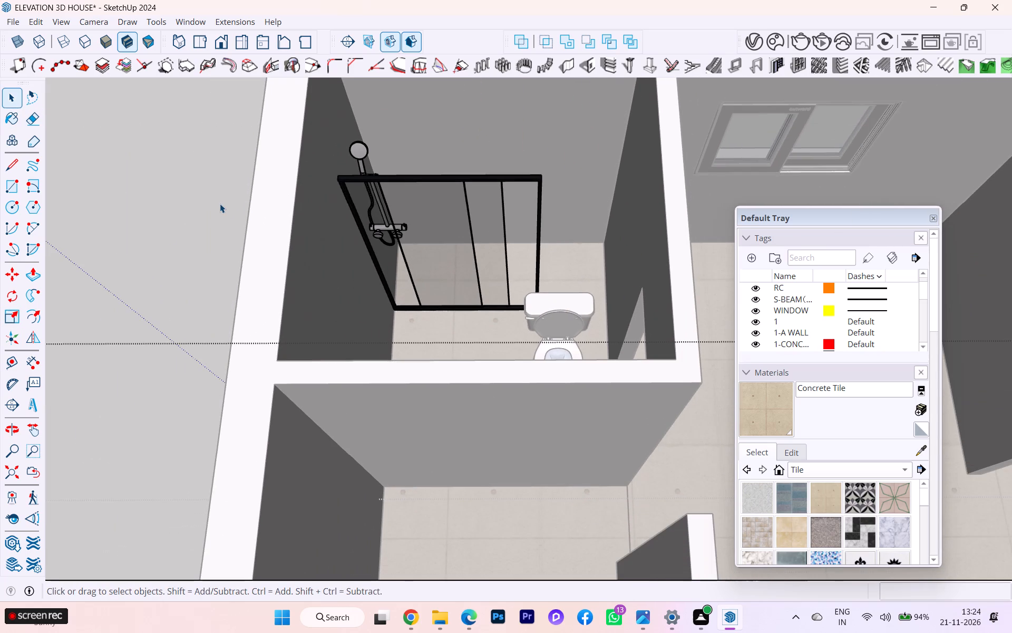
pyautogui.click(575, 305)
pyautogui.scroll(2, 559, 309)
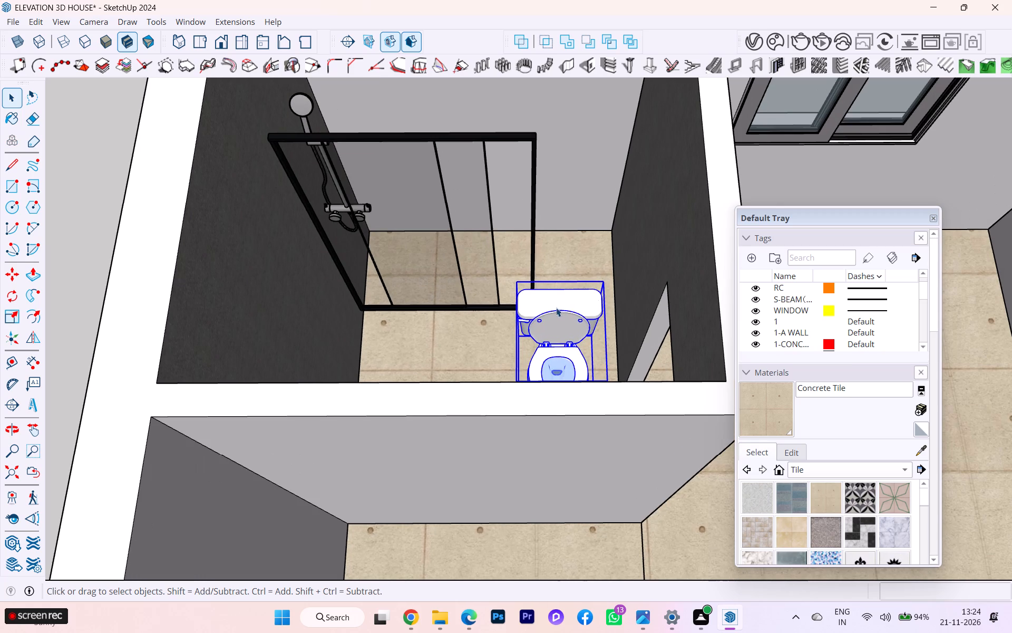
pyautogui.press('m')
pyautogui.scroll(3, 551, 304)
pyautogui.click(559, 280)
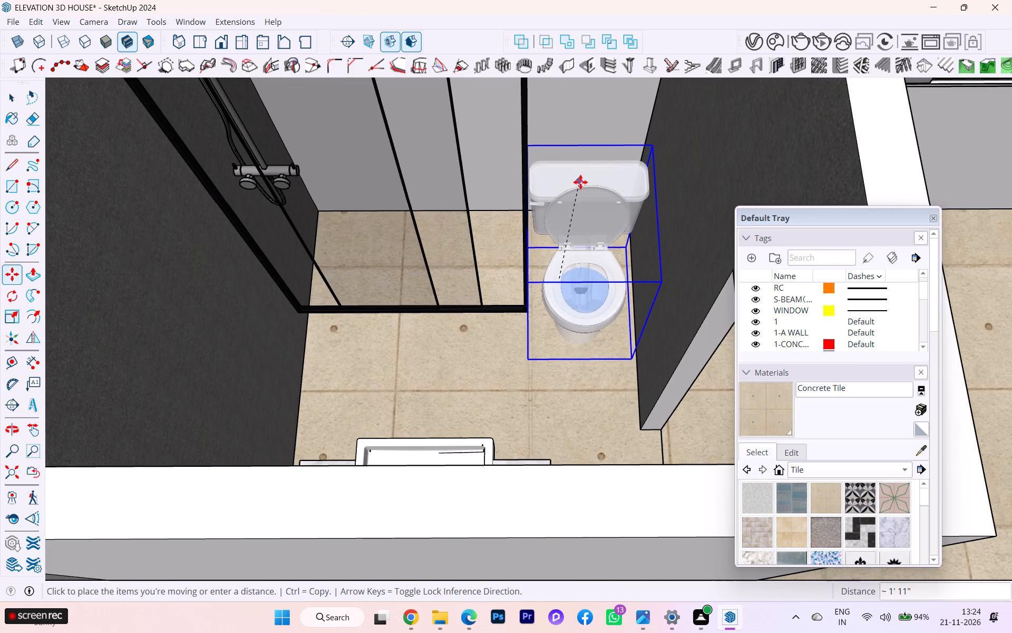
pyautogui.scroll(-2, 581, 182)
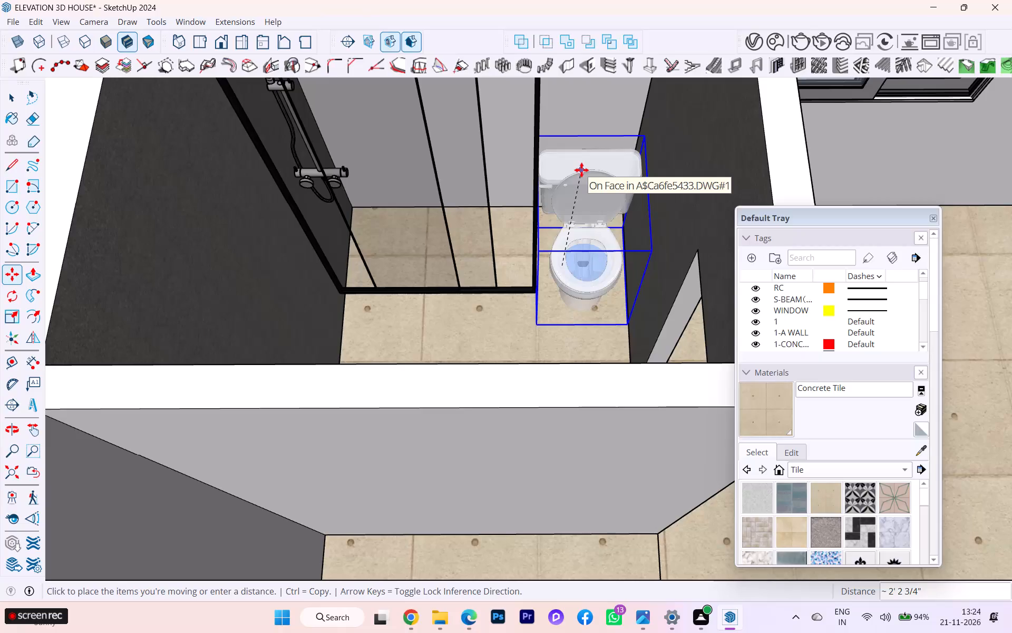
pyautogui.press('Up')
pyautogui.press('Left')
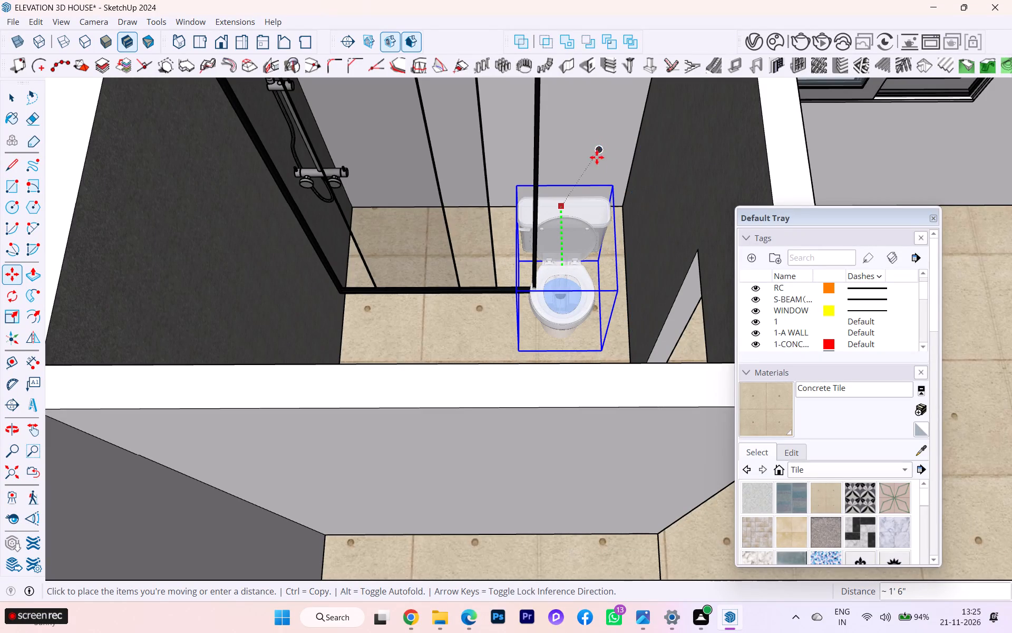
pyautogui.scroll(-1, 585, 170)
pyautogui.scroll(1, 586, 170)
pyautogui.scroll(-4, 586, 170)
pyautogui.moveTo(587, 175); pyautogui.dragTo(566, 187, button='middle')
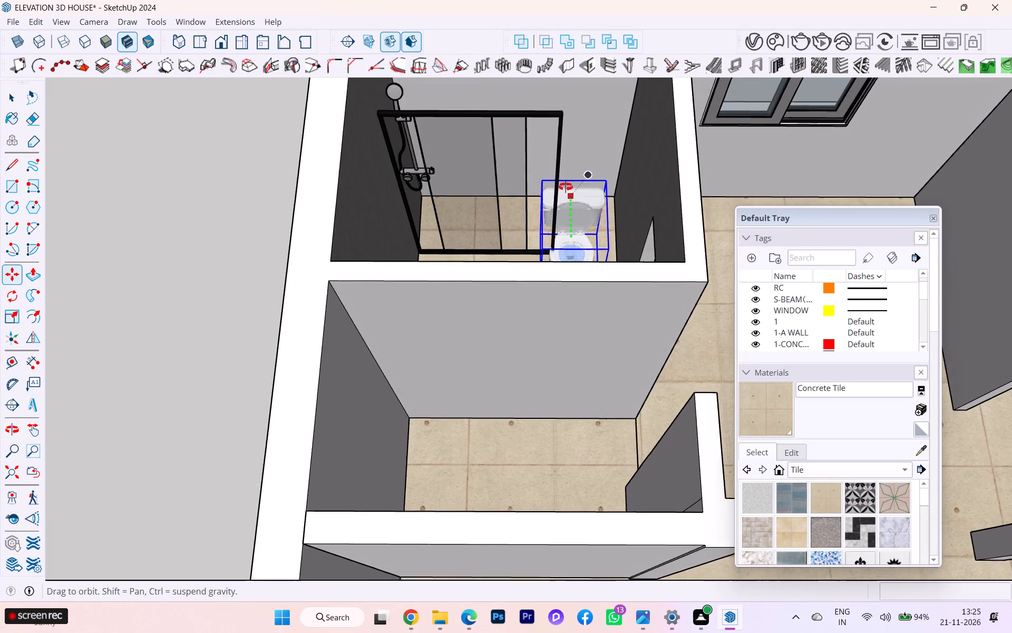
pyautogui.moveTo(566, 187); pyautogui.dragTo(296, 270, button='middle')
pyautogui.scroll(-1, 489, 185)
pyautogui.scroll(2, 474, 187)
pyautogui.scroll(-6, 472, 187)
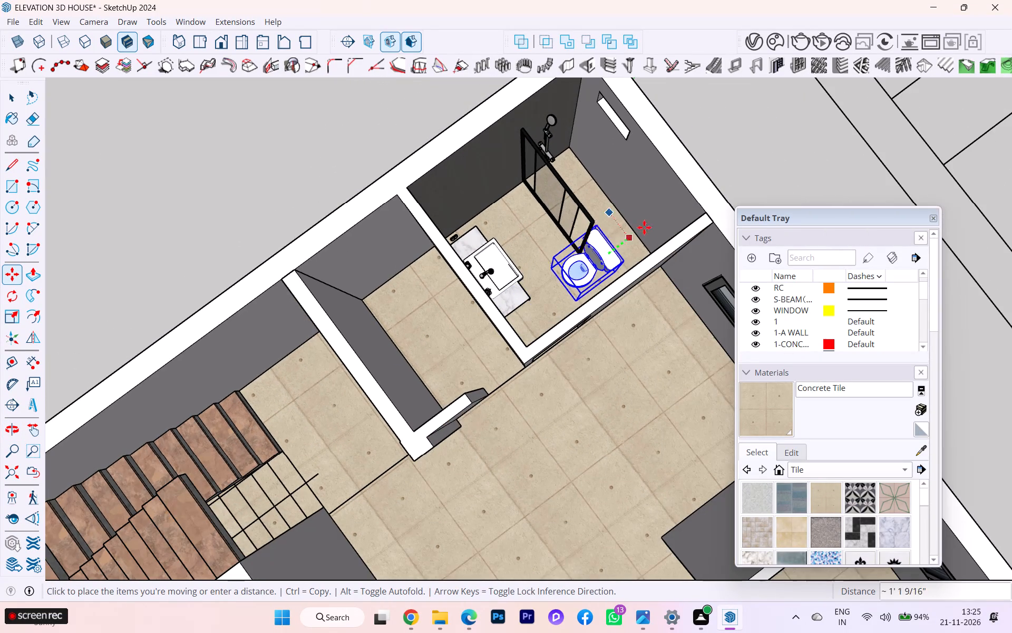
pyautogui.scroll(3, 663, 220)
pyautogui.click(657, 218)
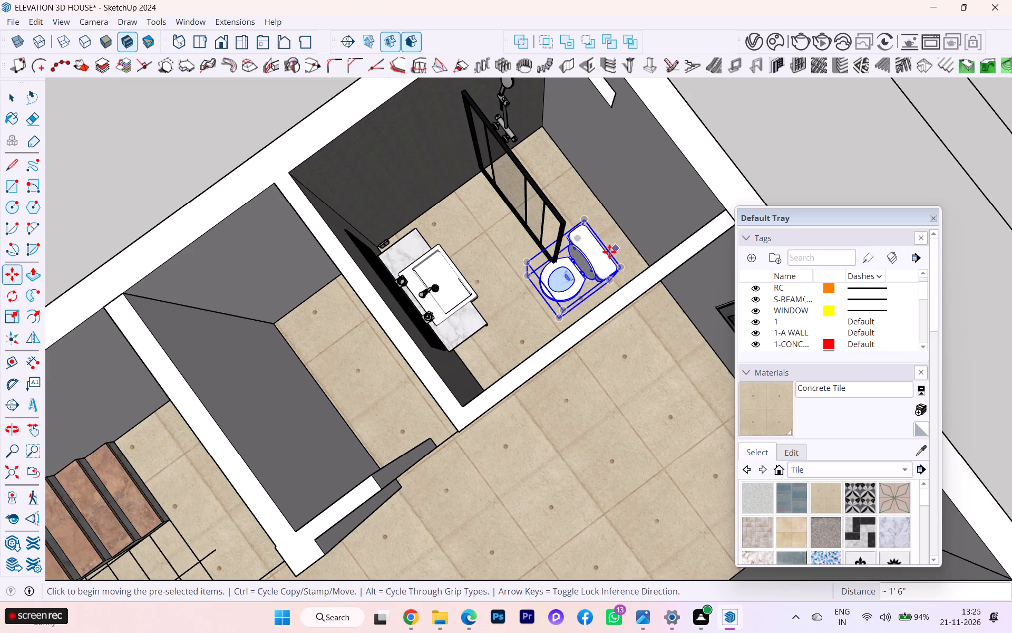
# Move the toilet farther back, away from the vanity, to bring its tank toward the small-window wall.
pyautogui.click(609, 252)
pyautogui.click(640, 225)
pyautogui.scroll(5, 614, 253)
pyautogui.moveTo(611, 263); pyautogui.dragTo(635, 246, button='middle')
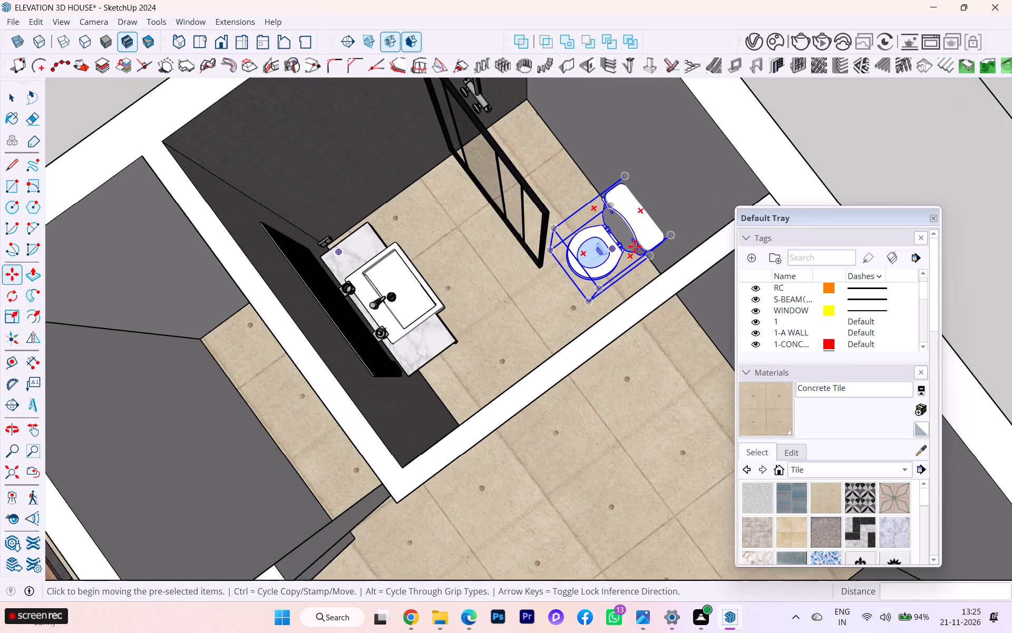
# Move the toilet sideways in two moves of about 1" and 5 1/4", away from the glass partition toward the doorway wall.
pyautogui.moveTo(635, 246); pyautogui.dragTo(862, 199, button='middle')
pyautogui.scroll(-1, 862, 199)
pyautogui.moveTo(549, 214); pyautogui.dragTo(738, 200, button='middle')
pyautogui.scroll(5, 565, 214)
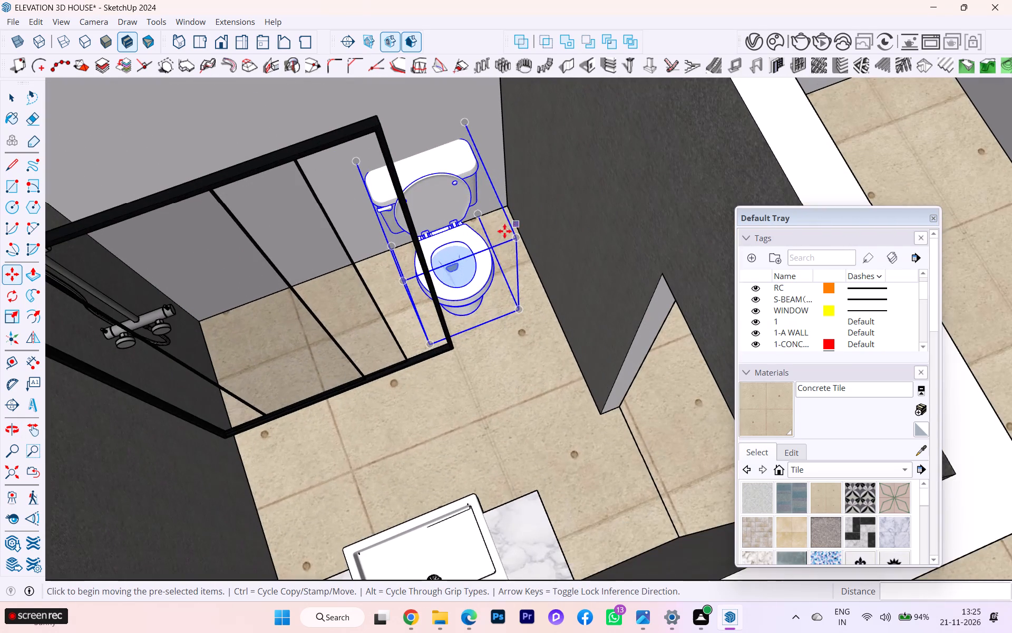
pyautogui.click(485, 262)
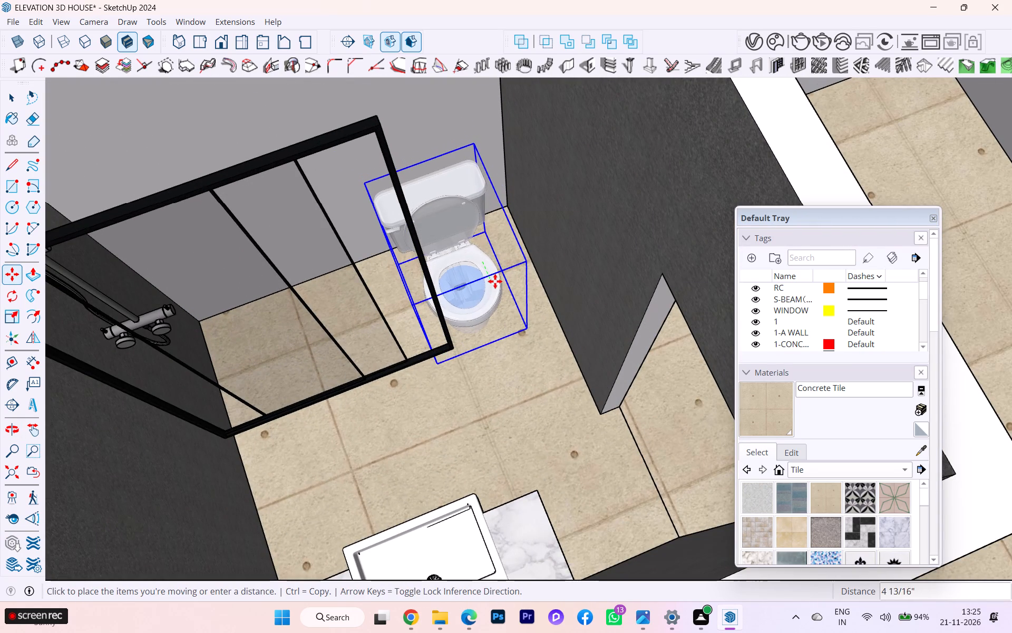
pyautogui.click(488, 263)
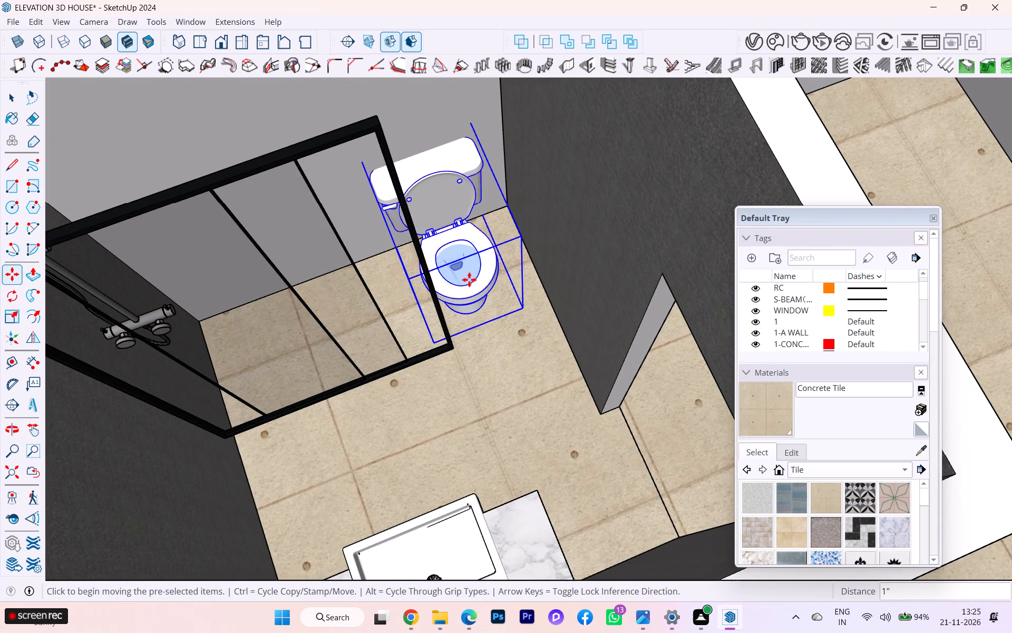
pyautogui.click(469, 280)
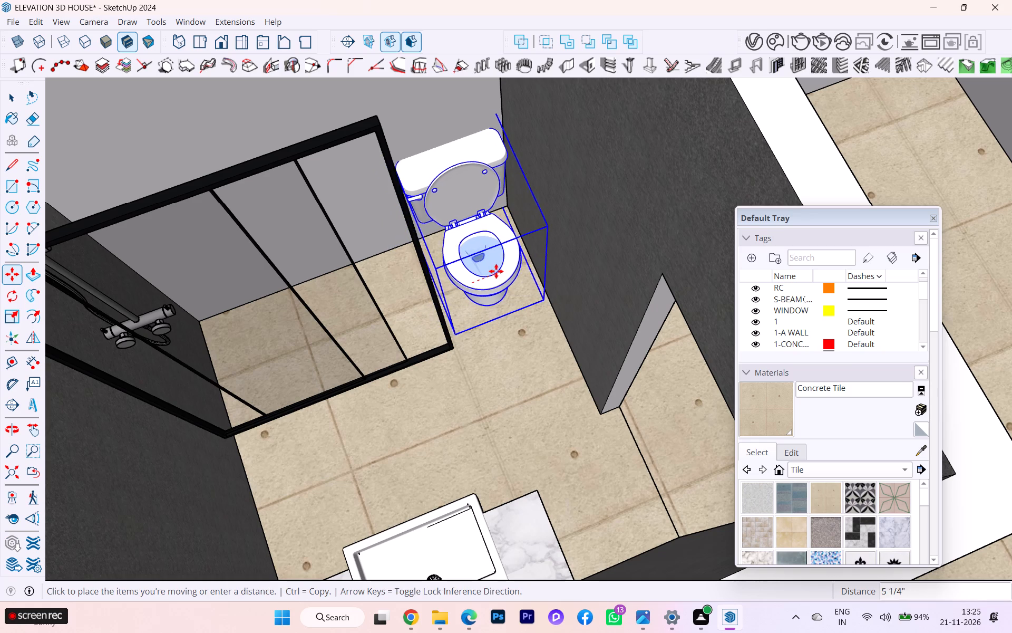
pyautogui.click(496, 271)
# Move the toilet about 1 1/8" out from the small-window wall and clear the selection.
pyautogui.scroll(-4, 572, 261)
pyautogui.moveTo(585, 263); pyautogui.dragTo(832, 236, button='middle')
pyautogui.scroll(2, 406, 225)
pyautogui.scroll(-1, 403, 227)
pyautogui.scroll(1, 403, 227)
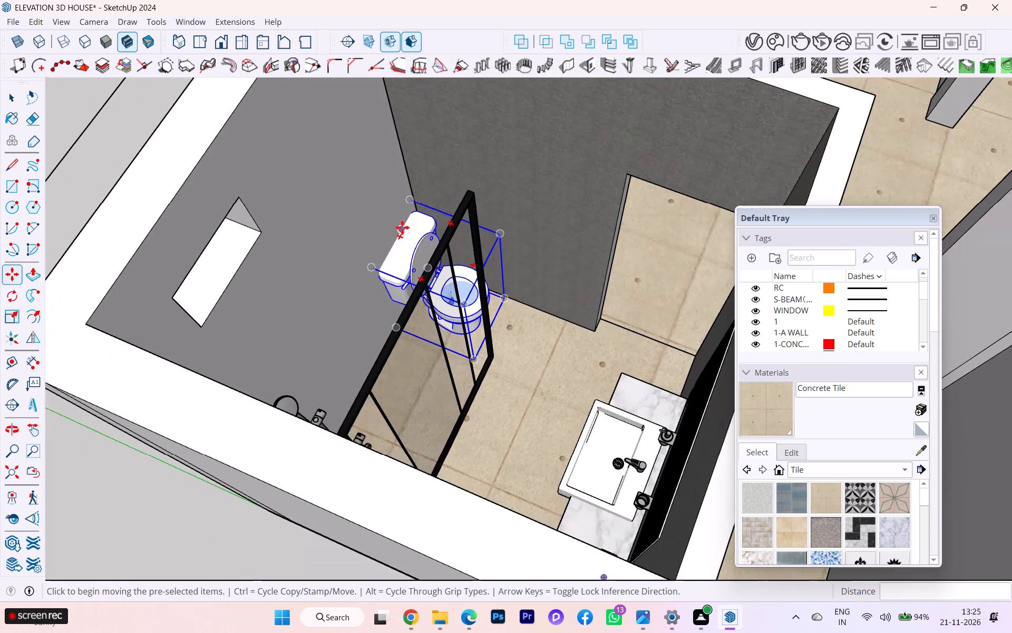
pyautogui.scroll(14, 398, 255)
pyautogui.click(373, 282)
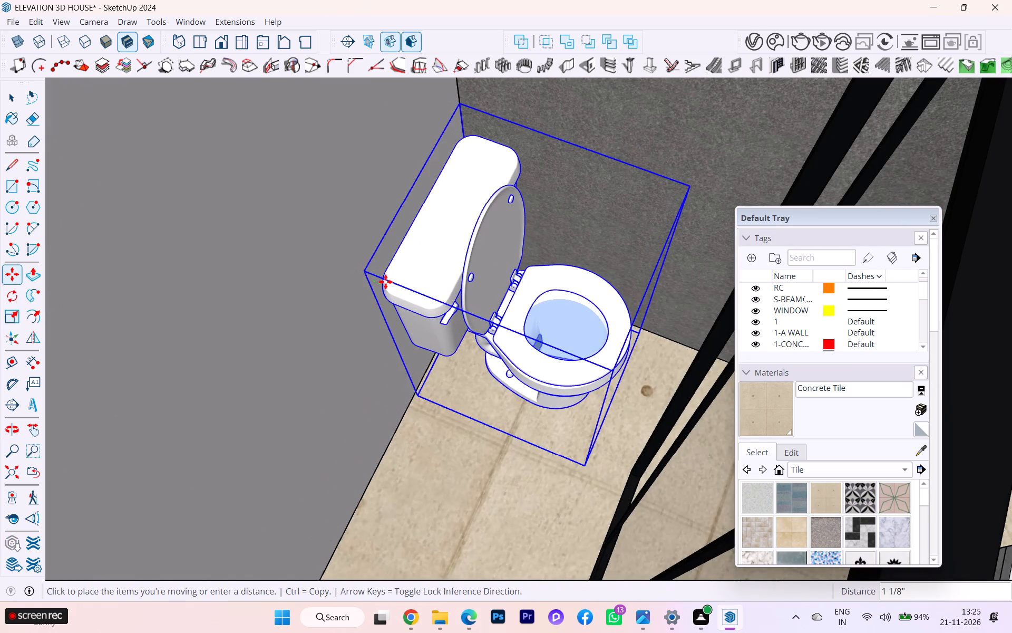
pyautogui.click(387, 282)
pyautogui.scroll(-5, 477, 238)
pyautogui.moveTo(423, 241); pyautogui.dragTo(348, 241, button='middle')
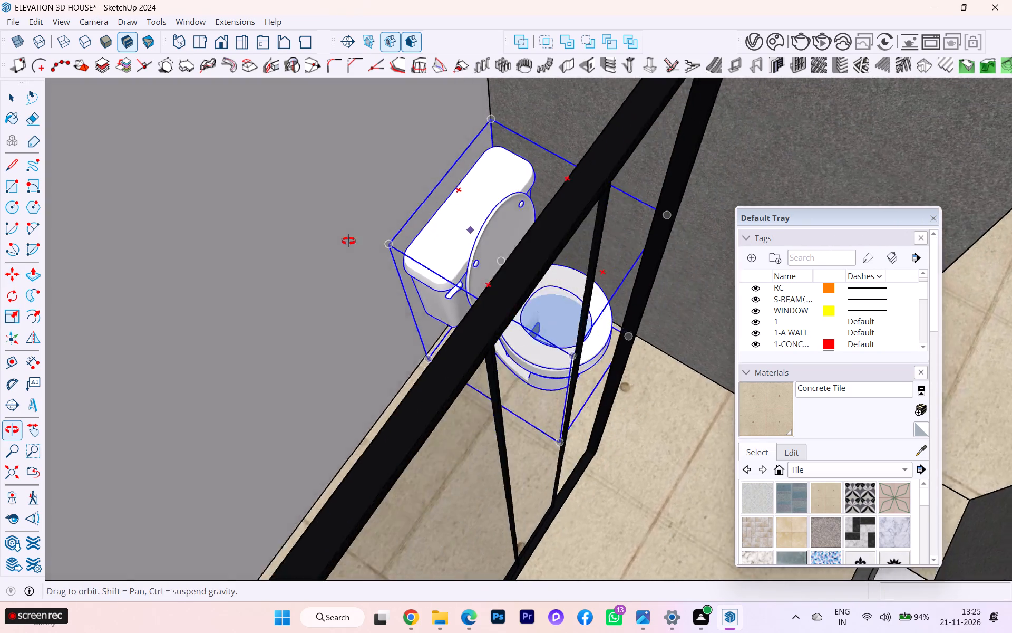
pyautogui.moveTo(348, 241); pyautogui.dragTo(295, 234, button='middle')
pyautogui.scroll(-1, 393, 189)
pyautogui.scroll(1, 398, 191)
pyautogui.scroll(-3, 406, 195)
pyautogui.scroll(1, 442, 204)
pyautogui.scroll(-2, 513, 214)
pyautogui.moveTo(515, 215); pyautogui.dragTo(293, 249, button='middle')
pyautogui.scroll(-3, 538, 208)
pyautogui.scroll(-3, 585, 225)
pyautogui.scroll(2, 584, 226)
pyautogui.scroll(-1, 584, 226)
pyautogui.click(13, 94)
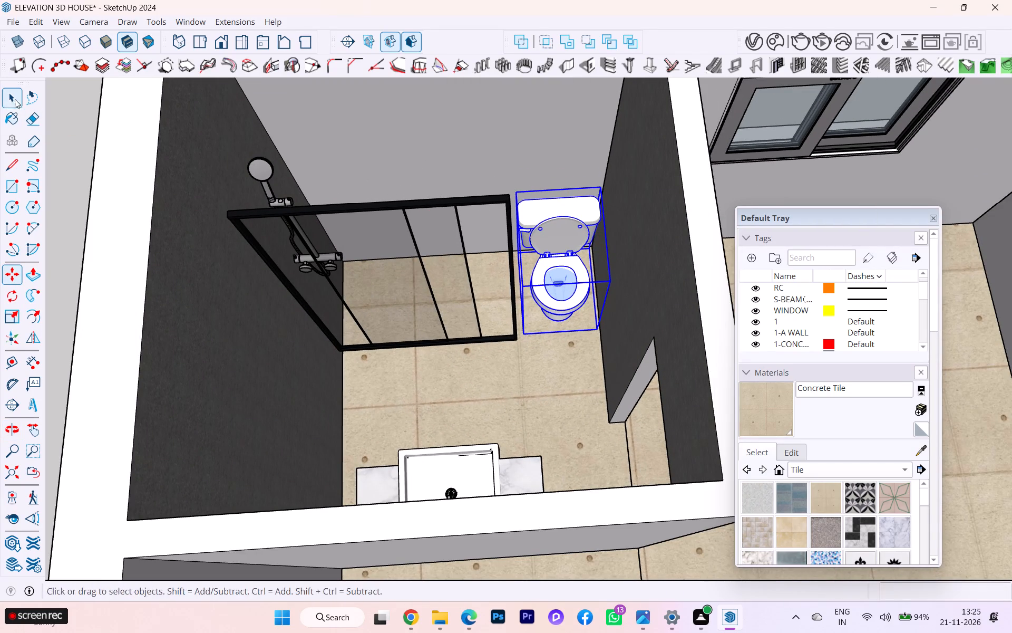
pyautogui.click(38, 136)
pyautogui.click(16, 93)
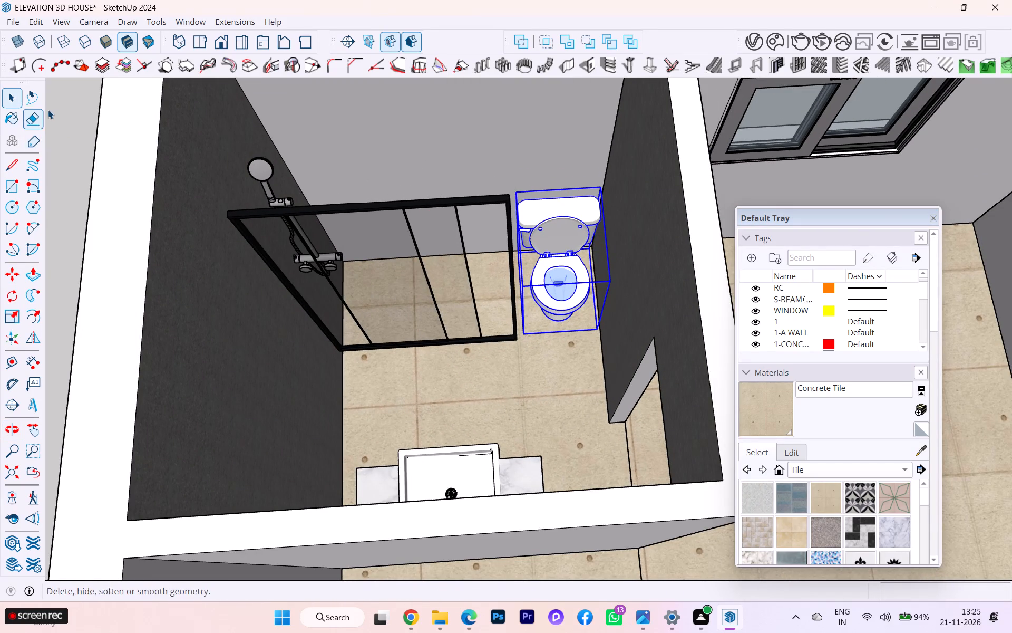
pyautogui.click(57, 112)
# Move the shower set inside its group about 6 11/16" along the green axis toward the small-window wall.
pyautogui.scroll(3, 522, 177)
pyautogui.scroll(-1, 548, 194)
pyautogui.moveTo(545, 194); pyautogui.dragTo(467, 165, button='middle')
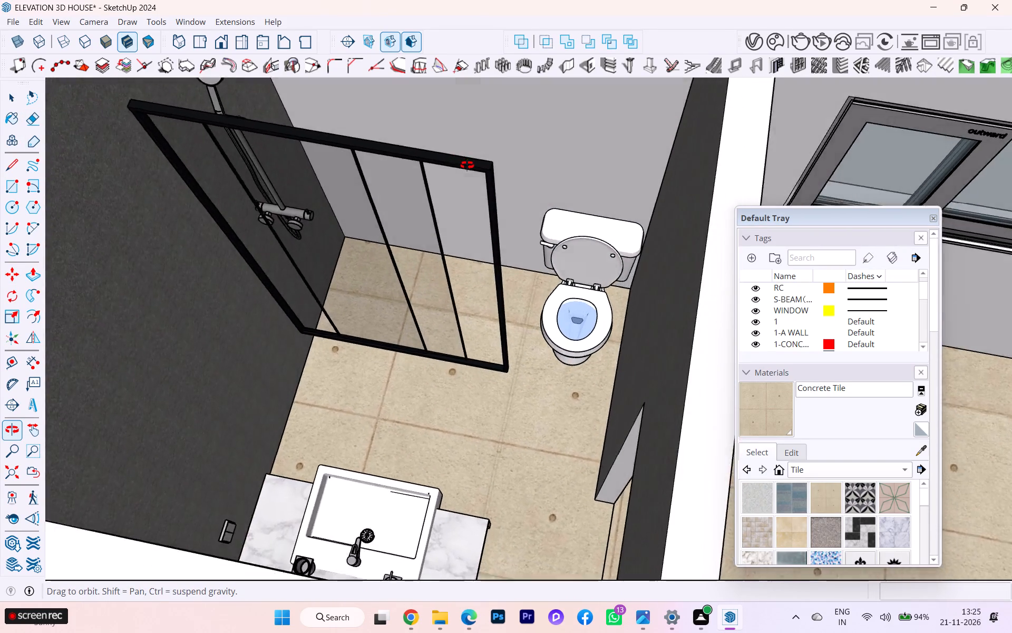
pyautogui.moveTo(467, 165); pyautogui.dragTo(659, 145, button='middle')
pyautogui.scroll(-4, 494, 159)
pyautogui.moveTo(452, 160); pyautogui.dragTo(562, 182, button='middle')
pyautogui.scroll(-1, 507, 162)
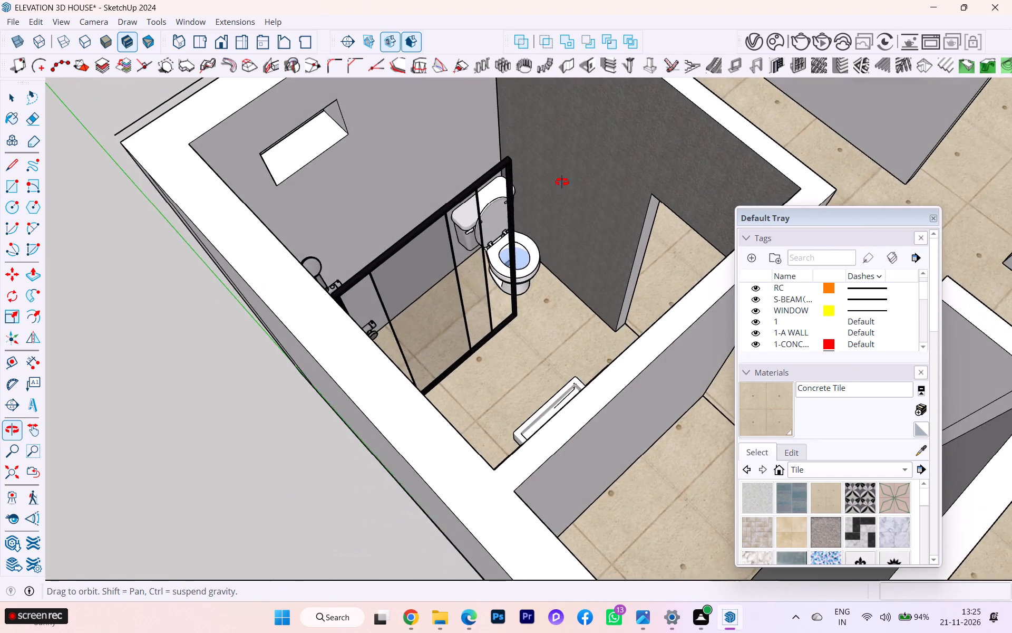
pyautogui.moveTo(562, 182); pyautogui.dragTo(410, 238, button='middle')
pyautogui.scroll(5, 341, 218)
pyautogui.click(316, 268)
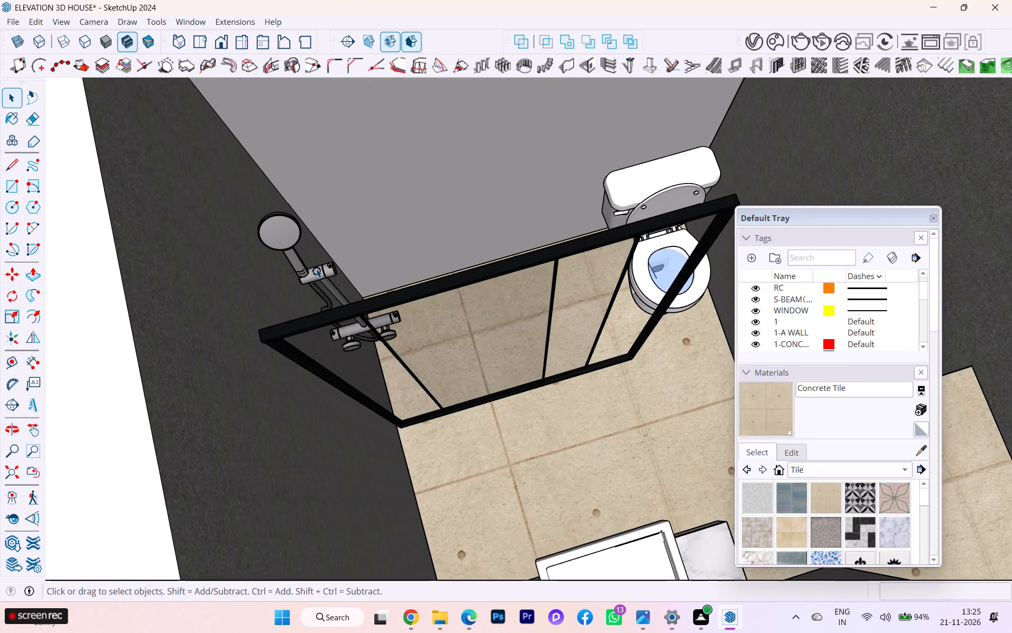
pyautogui.tripleClick(314, 270)
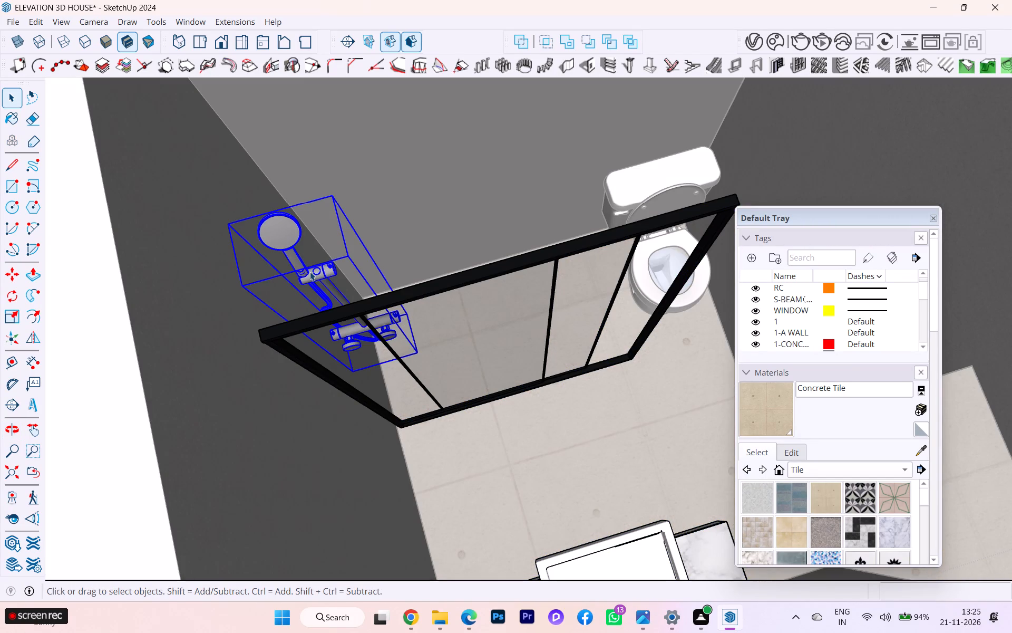
pyautogui.press('m')
pyautogui.click(305, 281)
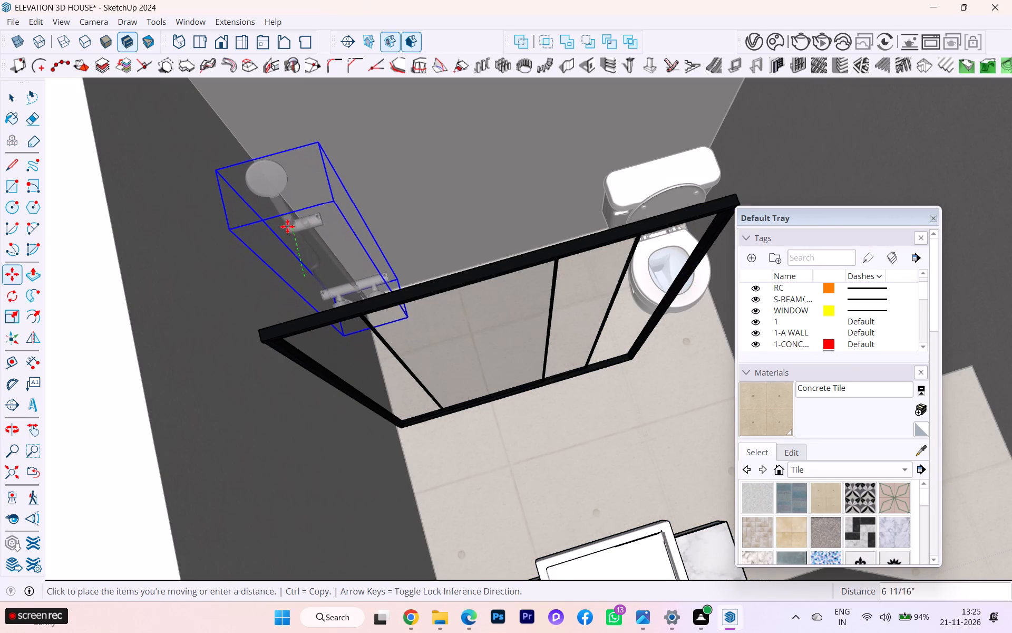
pyautogui.click(288, 225)
# Move the shower set about 7/8" toward its mounting wall and leave the group.
pyautogui.scroll(1, 421, 187)
pyautogui.scroll(-1, 471, 188)
pyautogui.moveTo(516, 186); pyautogui.dragTo(607, 170, button='middle')
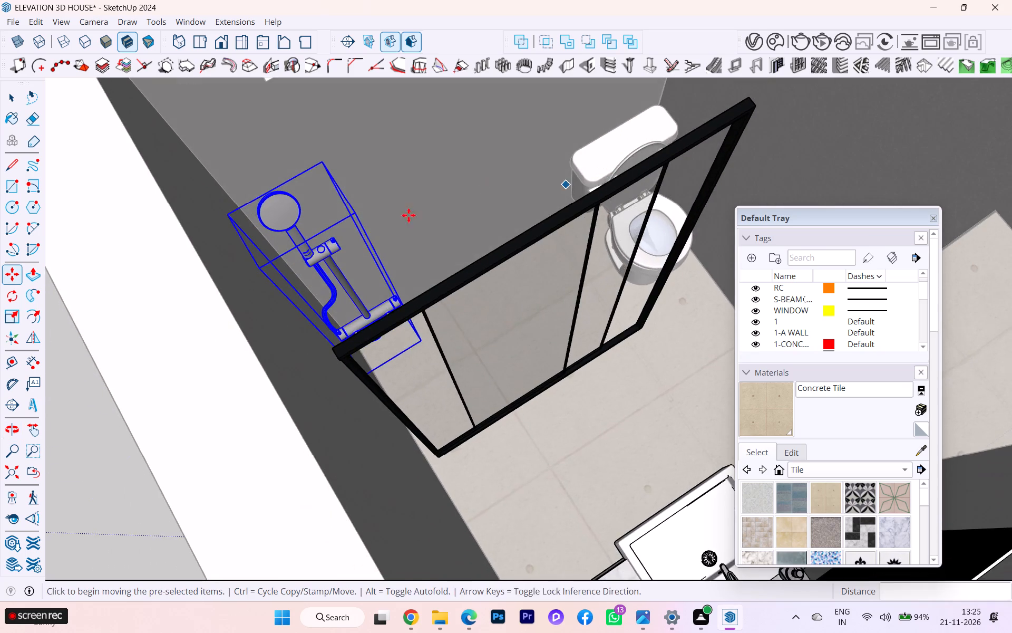
pyautogui.scroll(4, 344, 228)
pyautogui.click(304, 252)
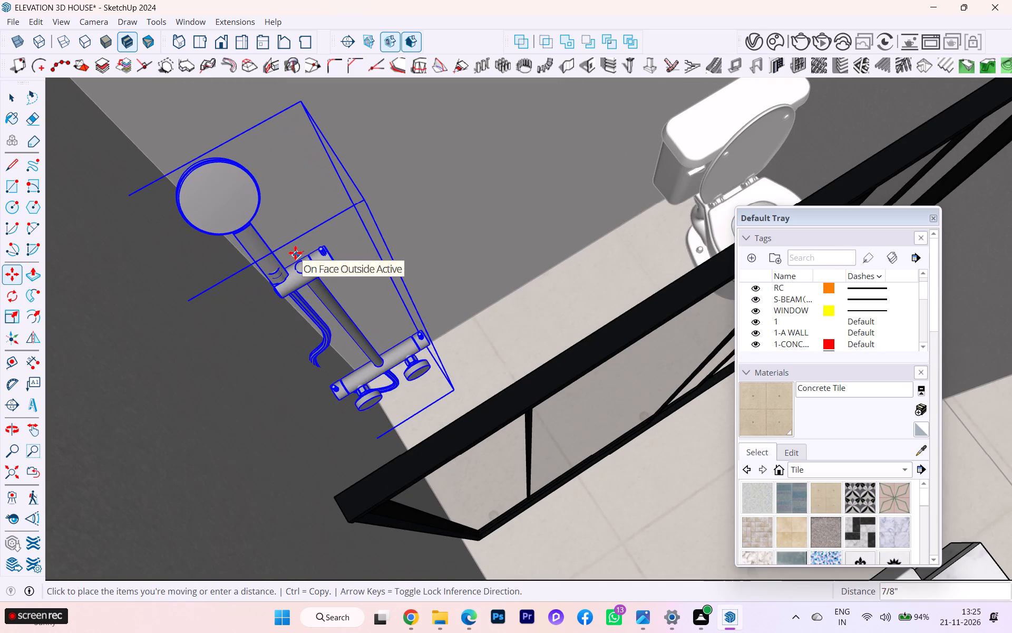
pyautogui.click(295, 253)
pyautogui.scroll(1, 452, 191)
pyautogui.scroll(-2, 462, 187)
pyautogui.moveTo(463, 185); pyautogui.dragTo(463, 159, button='middle')
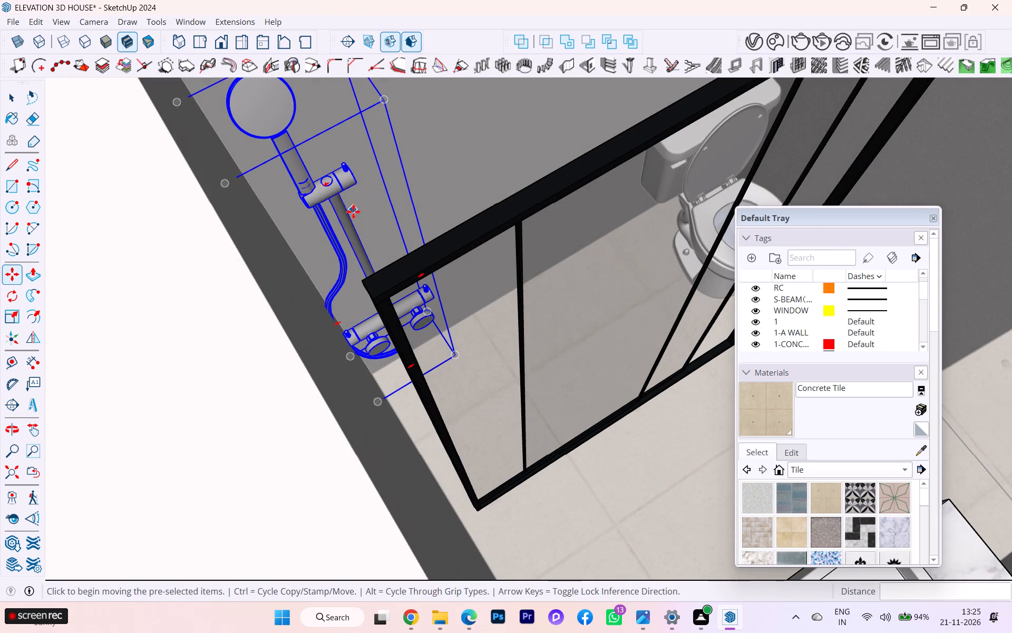
pyautogui.scroll(-6, 436, 158)
pyautogui.click(11, 94)
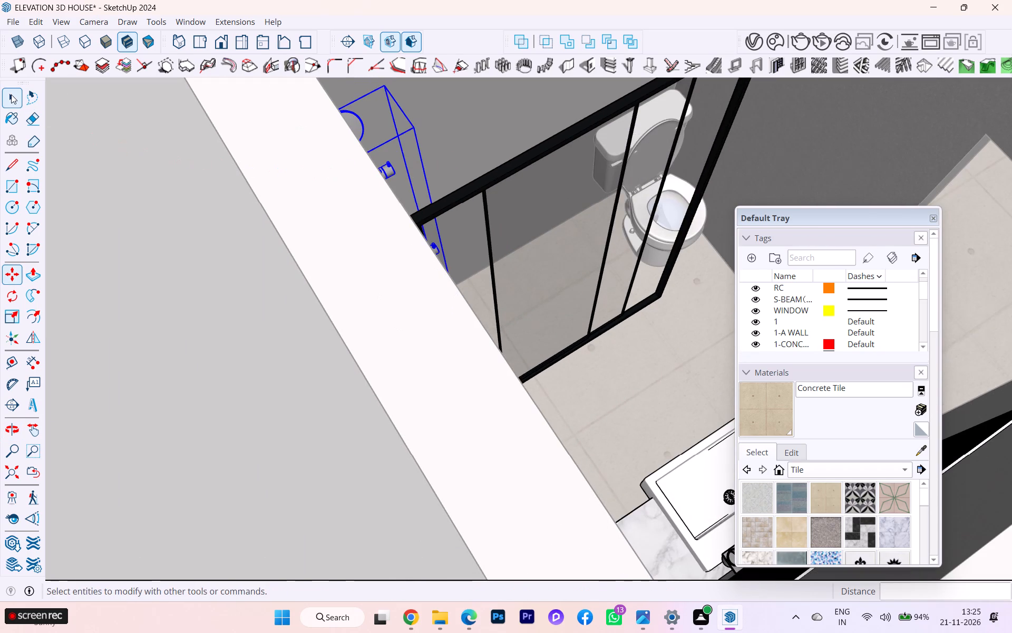
pyautogui.scroll(-3, 293, 100)
pyautogui.scroll(1, 330, 114)
pyautogui.scroll(-2, 333, 117)
pyautogui.scroll(-4, 381, 166)
pyautogui.click(257, 231)
pyautogui.scroll(-2, 346, 203)
pyautogui.scroll(8, 456, 158)
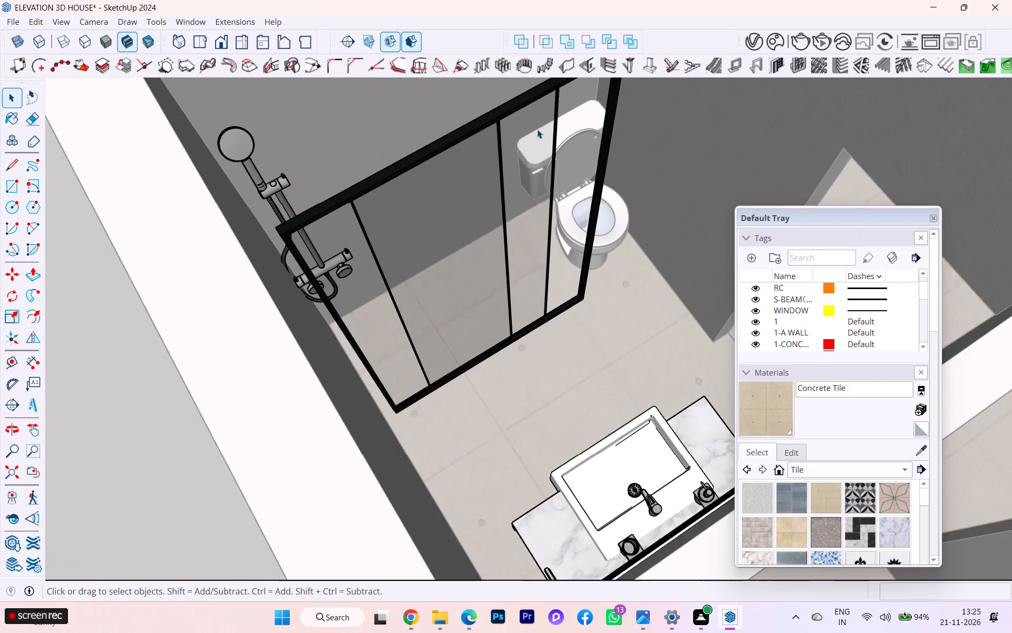
pyautogui.scroll(-3, 627, 155)
pyautogui.scroll(2, 627, 155)
pyautogui.scroll(-1, 625, 156)
pyautogui.doubleClick(193, 214)
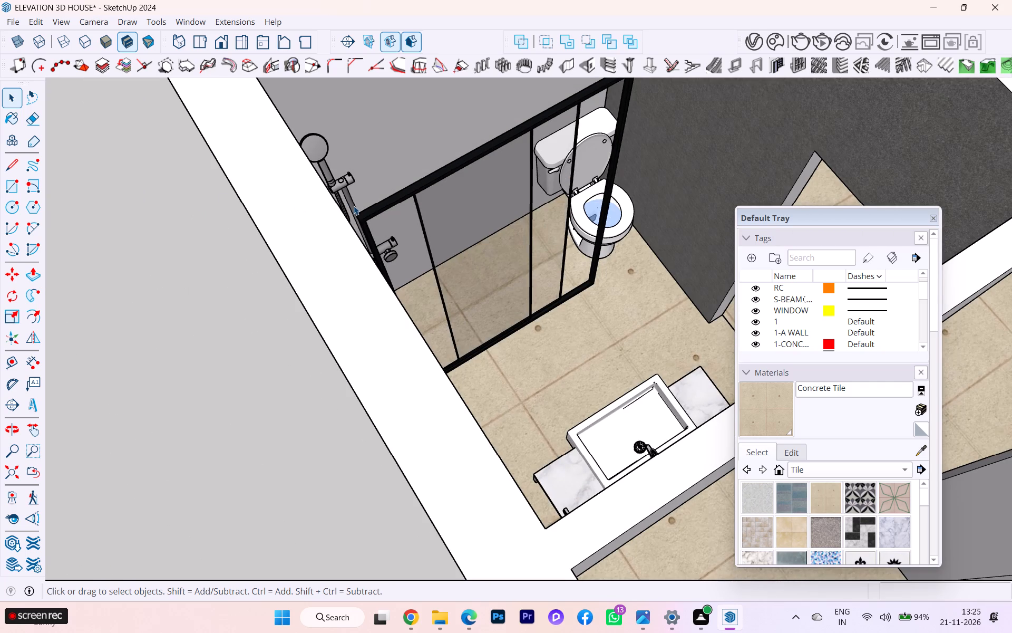
# Examine the bathroom layout from several angles, checking the partition's length against the toilet, doorway, vanity and shower.
pyautogui.moveTo(599, 164); pyautogui.dragTo(298, 228, button='middle')
pyautogui.moveTo(527, 197); pyautogui.dragTo(540, 196, button='middle')
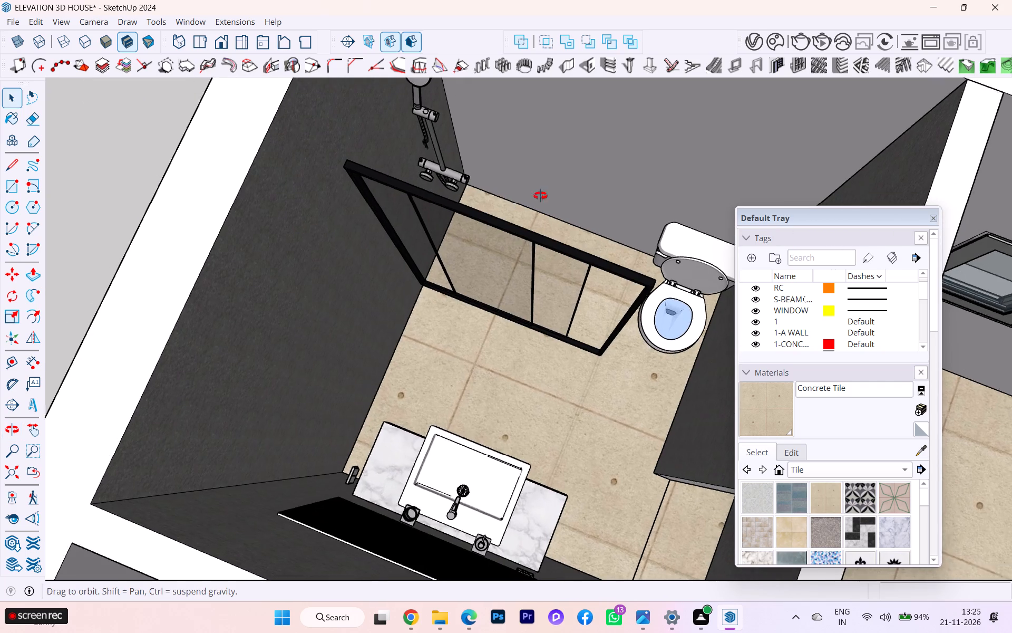
pyautogui.moveTo(540, 196); pyautogui.dragTo(602, 148, button='middle')
pyautogui.scroll(-3, 594, 152)
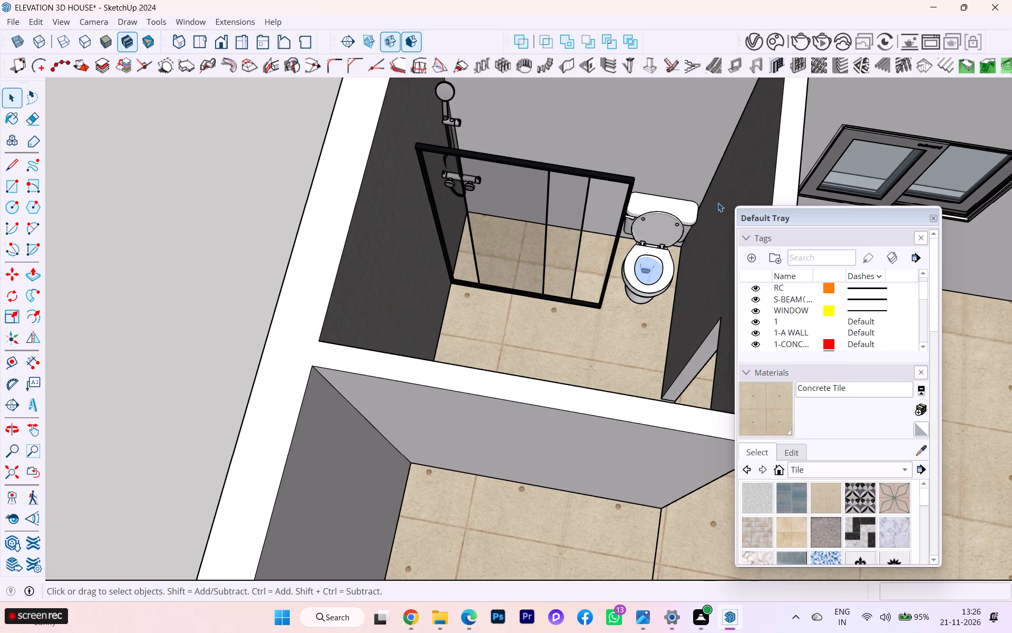
pyautogui.scroll(5, 709, 208)
pyautogui.scroll(3, 670, 227)
pyautogui.moveTo(534, 296); pyautogui.dragTo(367, 358, button='middle')
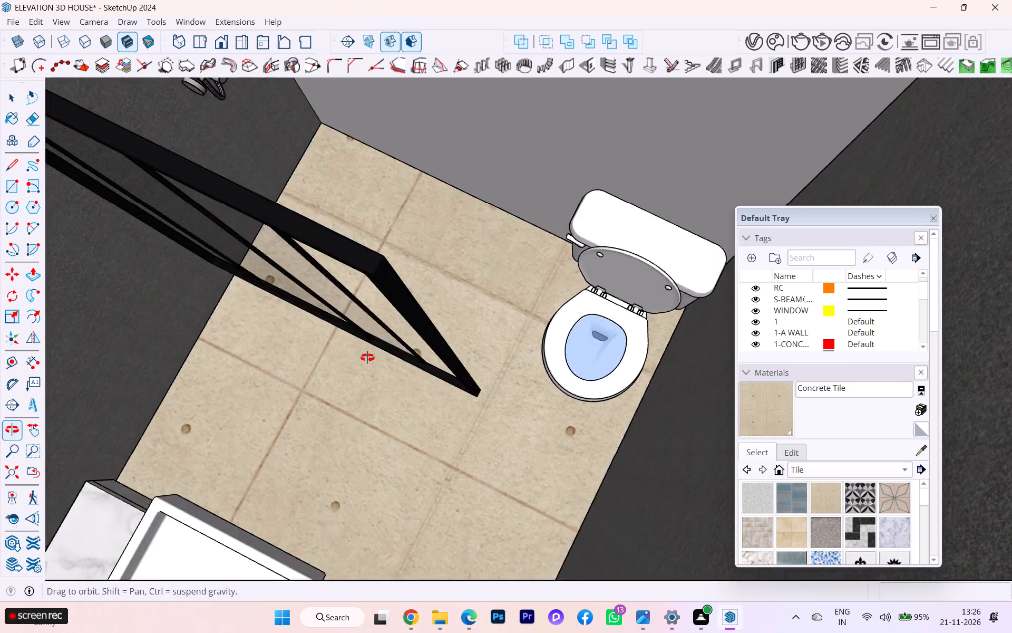
pyautogui.moveTo(367, 358); pyautogui.dragTo(152, 351, button='middle')
pyautogui.scroll(-4, 443, 266)
pyautogui.scroll(2, 585, 243)
pyautogui.scroll(-1, 585, 243)
pyautogui.scroll(1, 317, 239)
pyautogui.scroll(-1, 323, 239)
pyautogui.scroll(-1, 534, 236)
pyautogui.scroll(1, 535, 237)
pyautogui.scroll(-1, 536, 237)
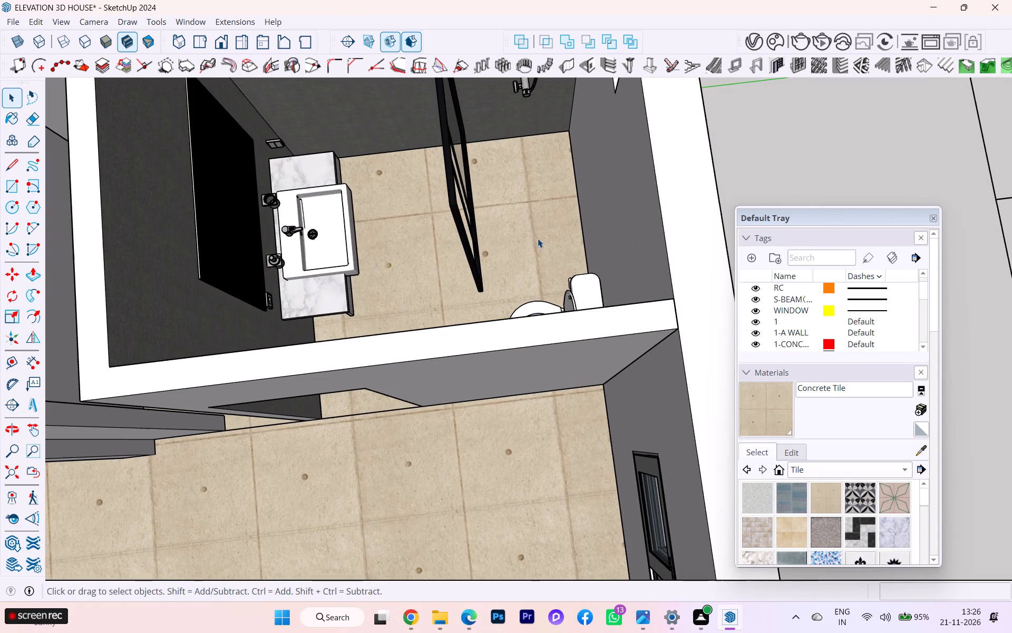
pyautogui.scroll(-1, 538, 238)
pyautogui.scroll(3, 275, 170)
pyautogui.moveTo(307, 171); pyautogui.dragTo(382, 170, button='middle')
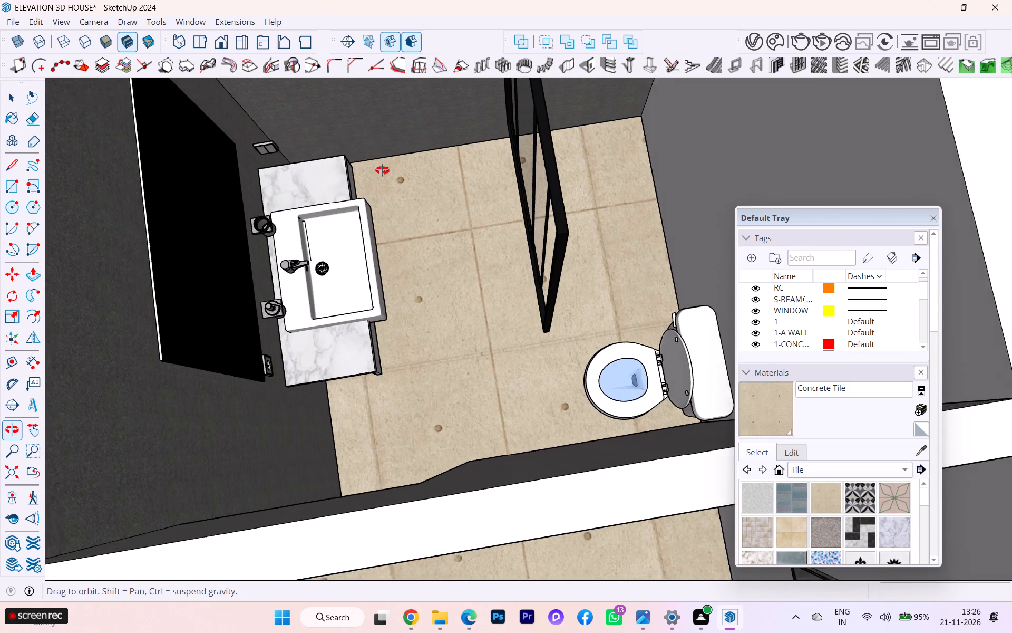
pyautogui.moveTo(382, 170); pyautogui.dragTo(394, 169, button='middle')
pyautogui.scroll(-1, 410, 190)
pyautogui.moveTo(424, 199); pyautogui.dragTo(764, 168, button='middle')
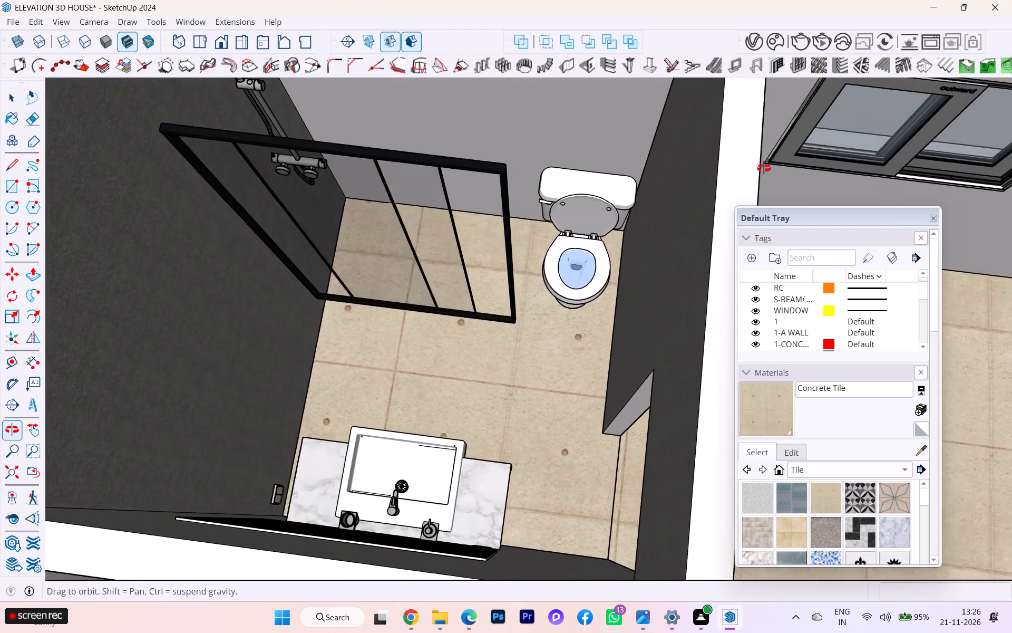
pyautogui.moveTo(764, 168); pyautogui.dragTo(792, 167, button='middle')
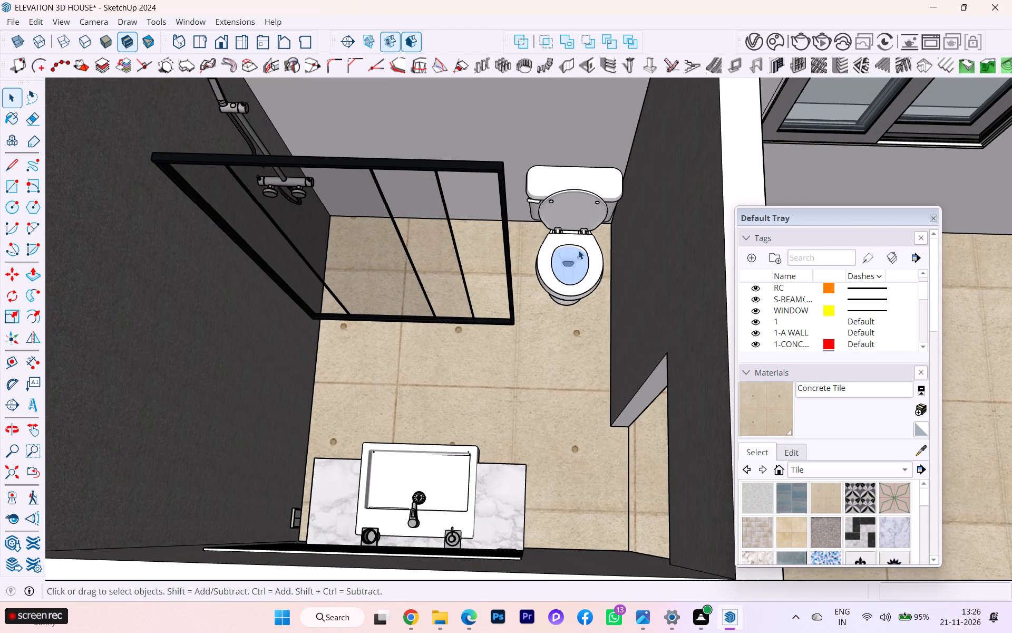
pyautogui.scroll(-2, 437, 335)
pyautogui.moveTo(460, 328); pyautogui.dragTo(747, 341, button='middle')
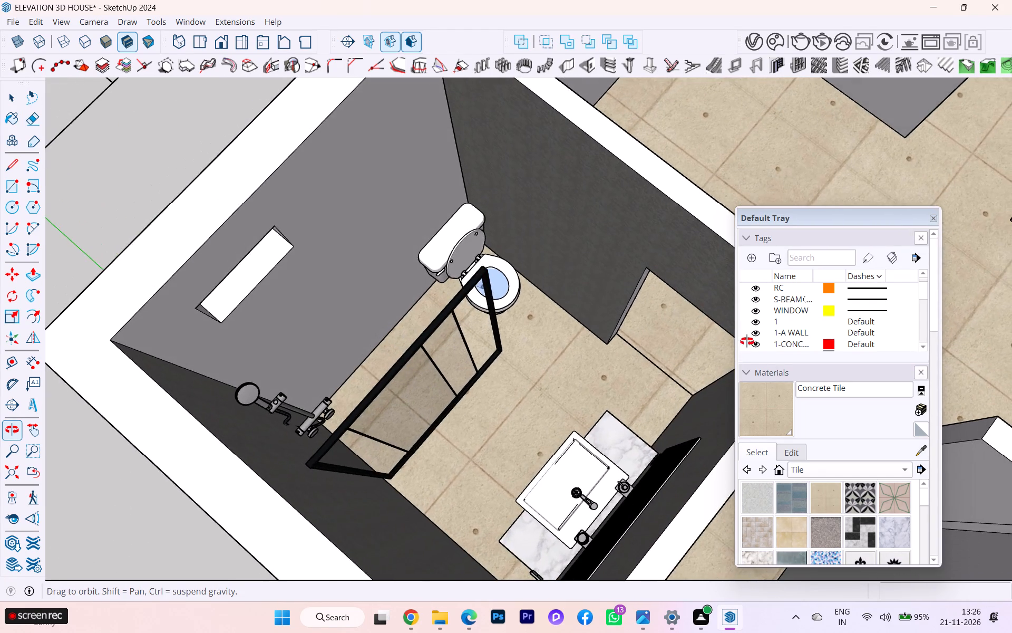
pyautogui.moveTo(747, 341); pyautogui.dragTo(747, 341, button='middle')
pyautogui.scroll(-1, 476, 301)
pyautogui.scroll(1, 474, 301)
pyautogui.scroll(-4, 474, 301)
pyautogui.moveTo(480, 292); pyautogui.dragTo(677, 224, button='middle')
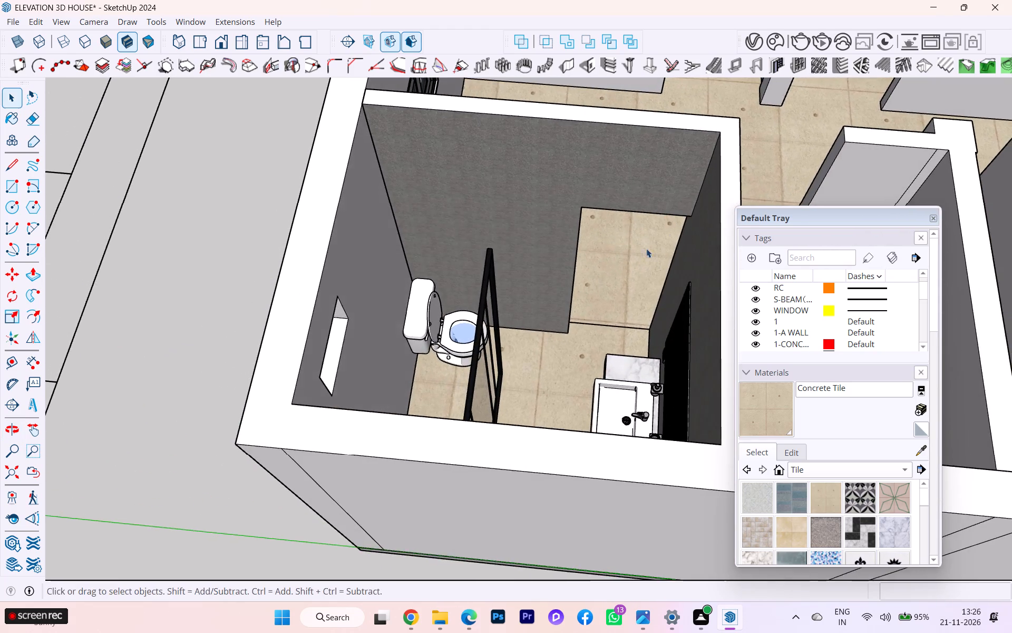
pyautogui.scroll(3, 580, 263)
pyautogui.scroll(-1, 512, 279)
pyautogui.moveTo(513, 279); pyautogui.dragTo(673, 288, button='middle')
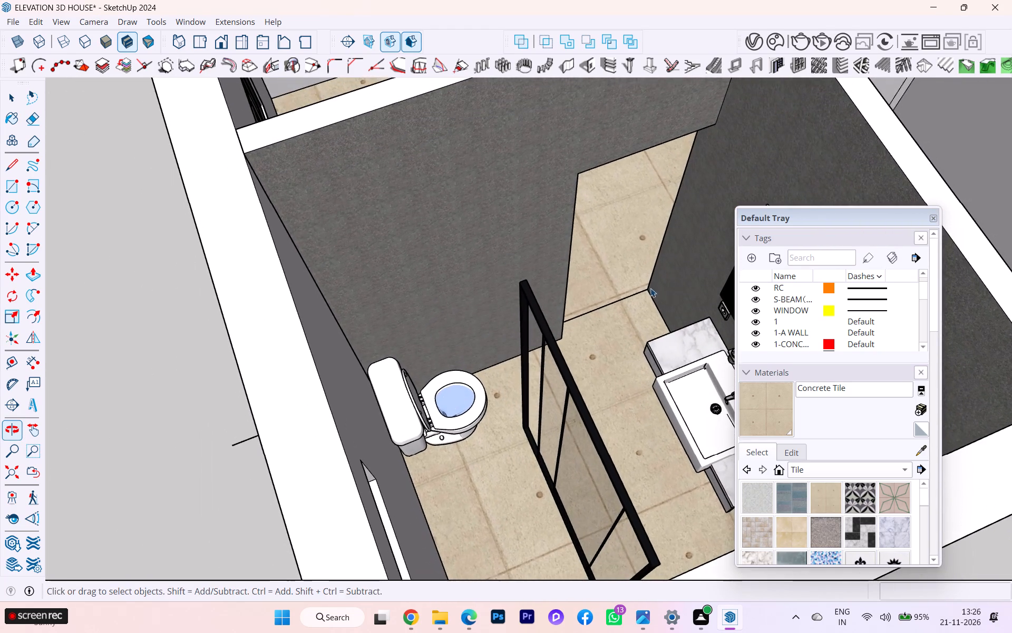
pyautogui.scroll(-3, 460, 263)
pyautogui.moveTo(490, 267); pyautogui.dragTo(669, 280, button='middle')
pyautogui.scroll(3, 627, 381)
pyautogui.scroll(-1, 612, 390)
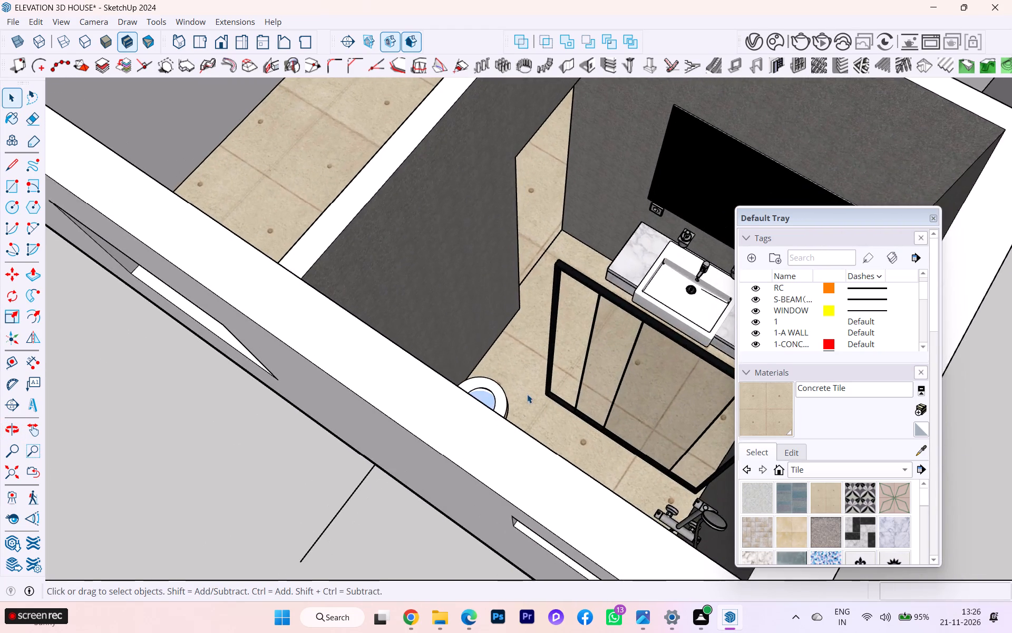
pyautogui.scroll(2, 527, 390)
pyautogui.scroll(-3, 527, 390)
pyautogui.scroll(4, 527, 390)
pyautogui.scroll(-1, 578, 381)
pyautogui.scroll(4, 578, 381)
pyautogui.scroll(-3, 515, 344)
pyautogui.scroll(-4, 431, 328)
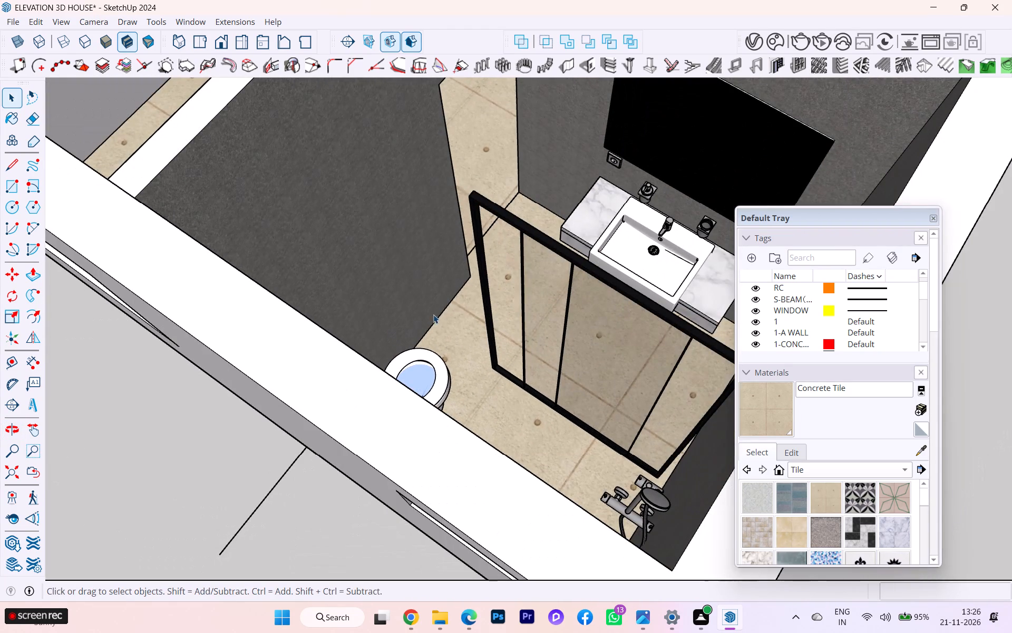
# Inside the bathroom fixtures group, scale the glass partition's outer frame along the green axis toward the wall opposite the shower.
pyautogui.click(491, 285)
pyautogui.click(489, 274)
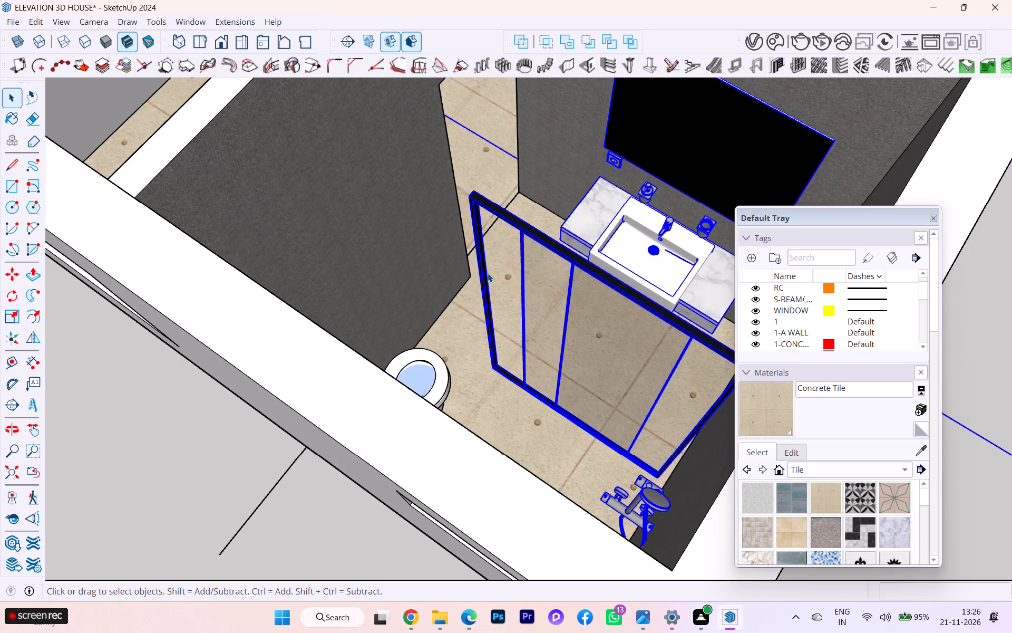
pyautogui.tripleClick(488, 273)
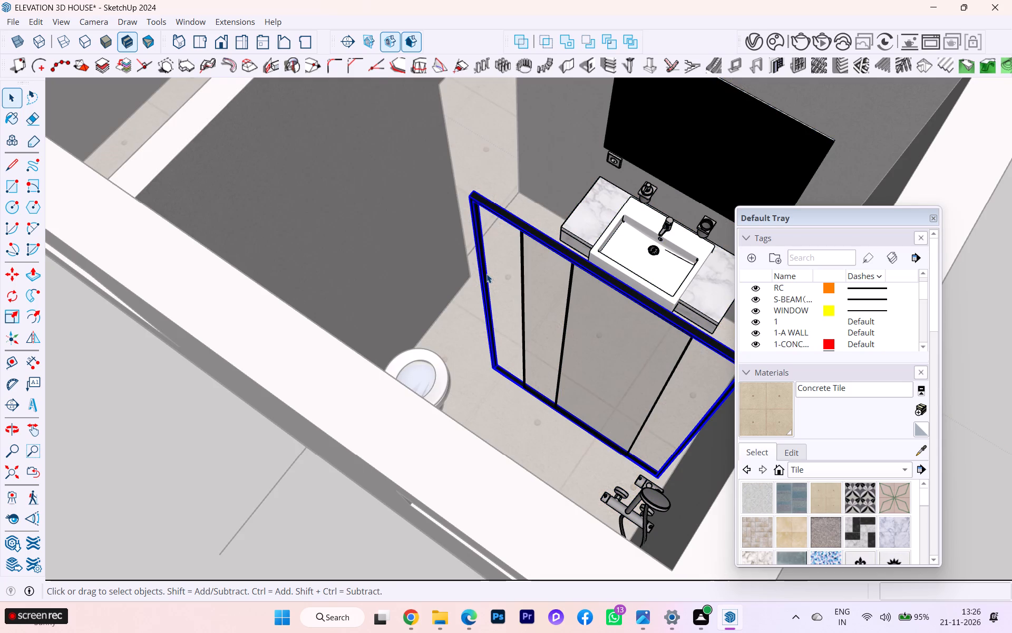
pyautogui.press('s')
pyautogui.click(486, 298)
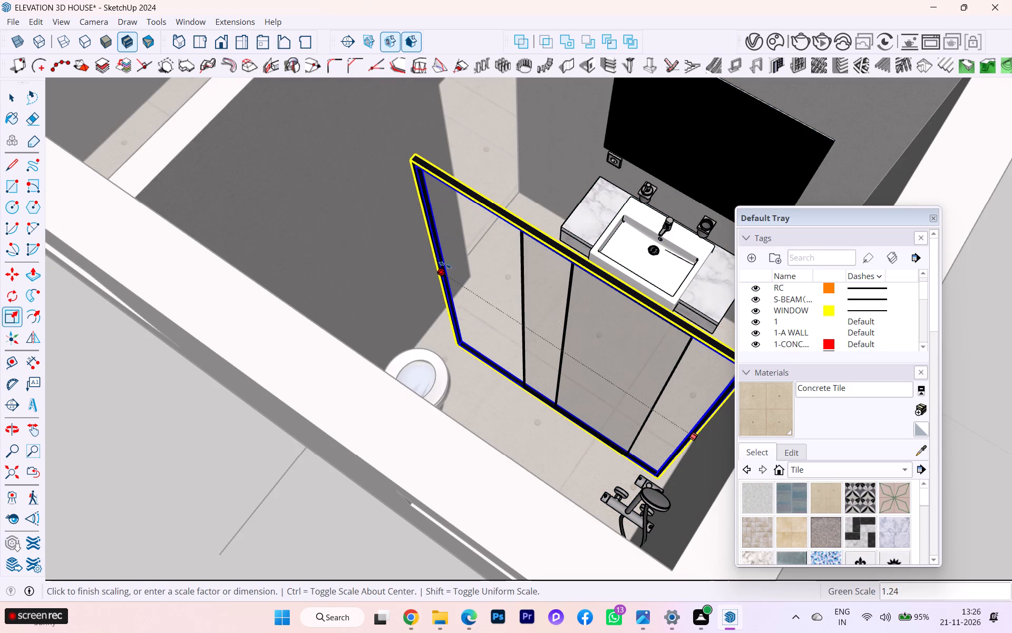
pyautogui.click(392, 254)
pyautogui.scroll(-2, 422, 259)
pyautogui.scroll(1, 422, 261)
pyautogui.scroll(-1, 422, 261)
pyautogui.moveTo(441, 262); pyautogui.dragTo(551, 263, button='middle')
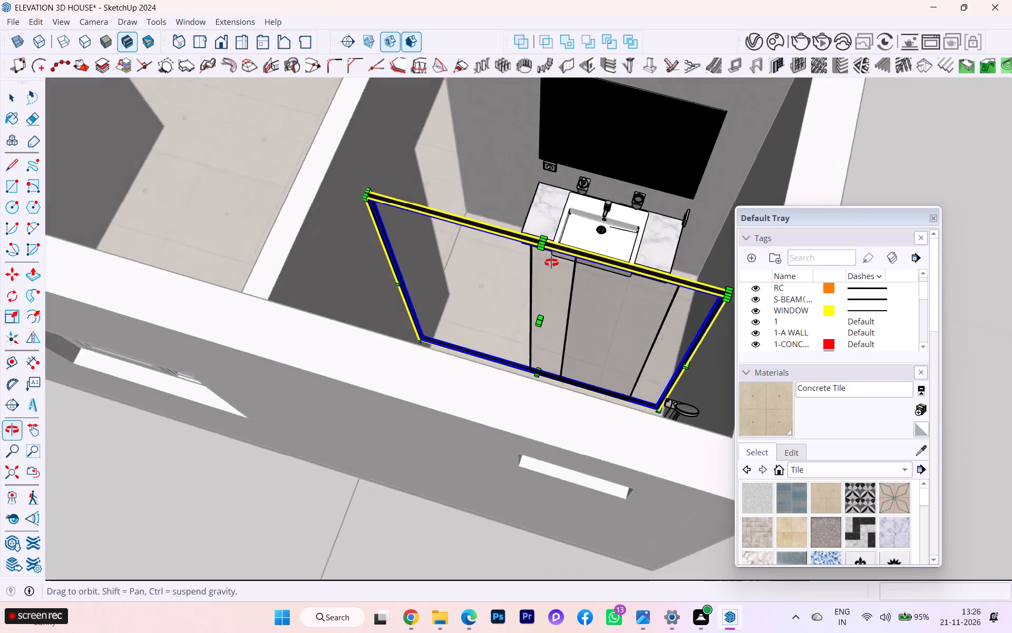
pyautogui.moveTo(551, 263); pyautogui.dragTo(555, 262, button='middle')
pyautogui.click(9, 90)
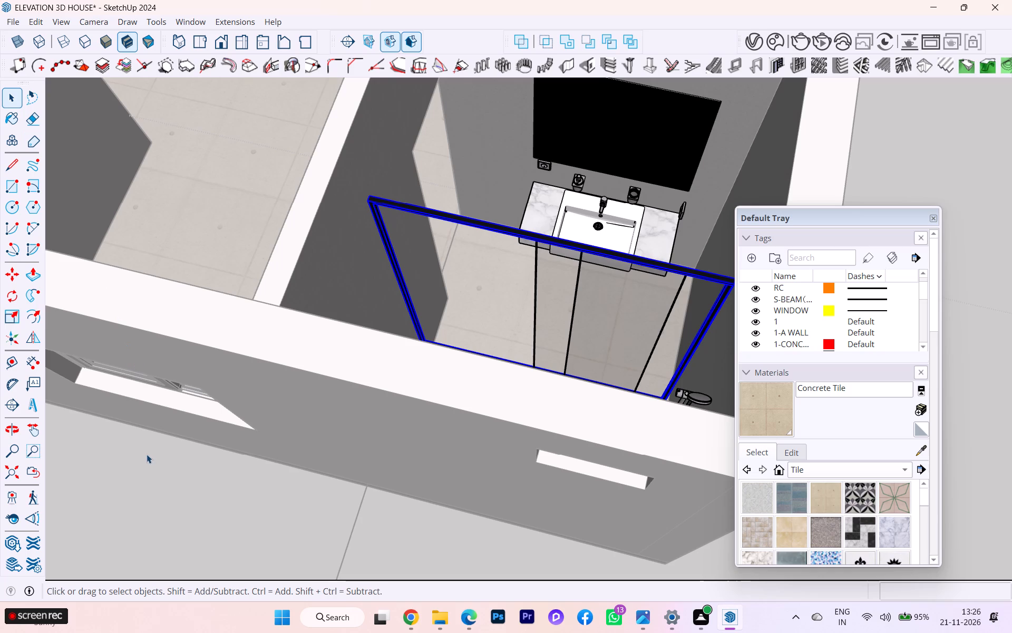
pyautogui.click(147, 454)
# Move the partition's wide inner glass panel about 1' 7 5/8" along the red axis, away from the shower, and clear the selection.
pyautogui.click(540, 267)
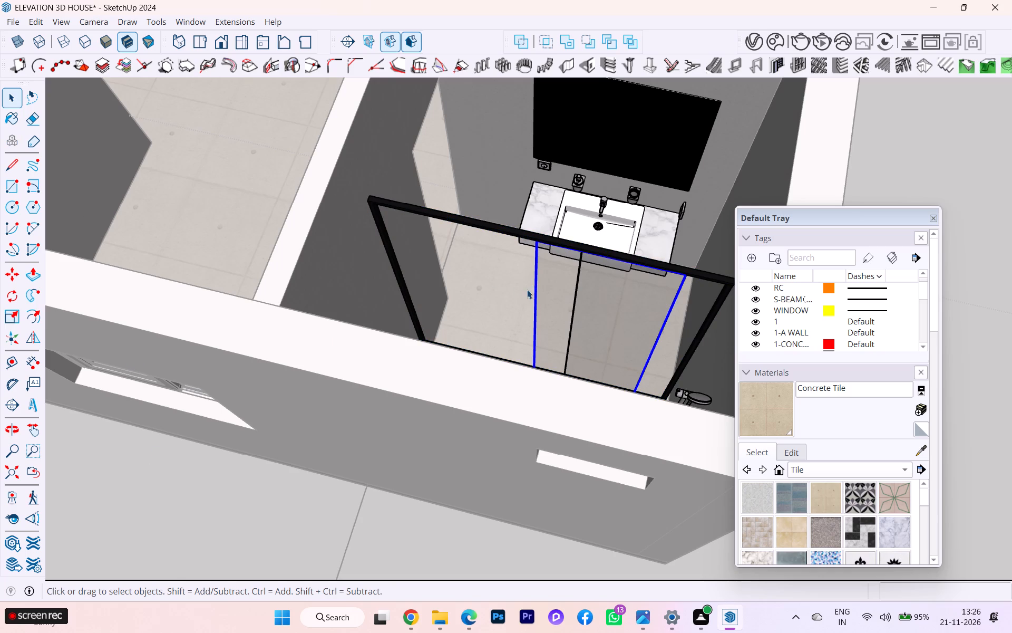
pyautogui.press('m')
pyautogui.scroll(4, 525, 293)
pyautogui.click(546, 281)
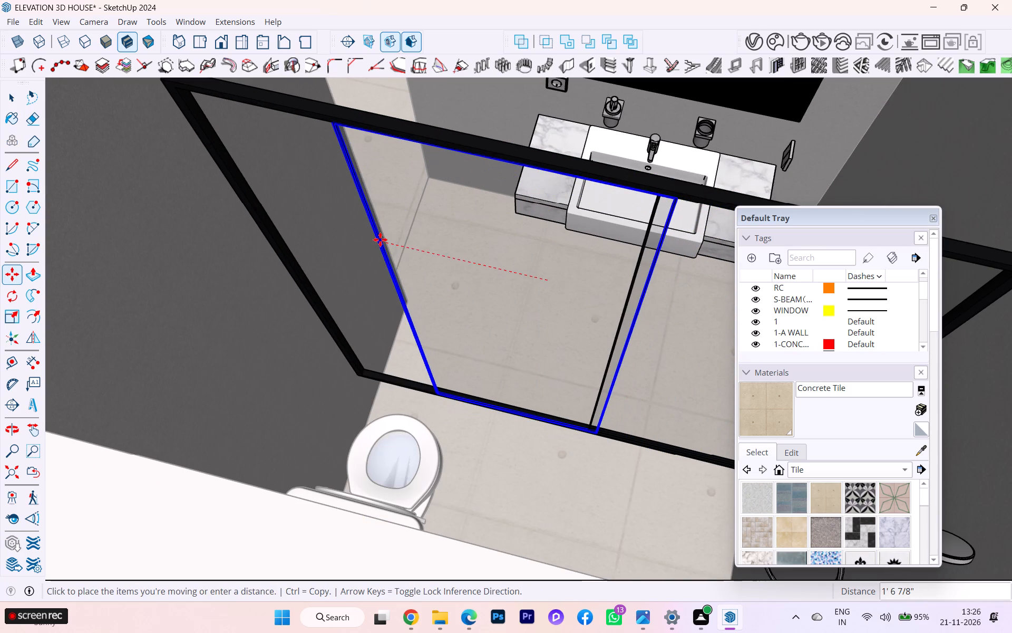
pyautogui.press('Right')
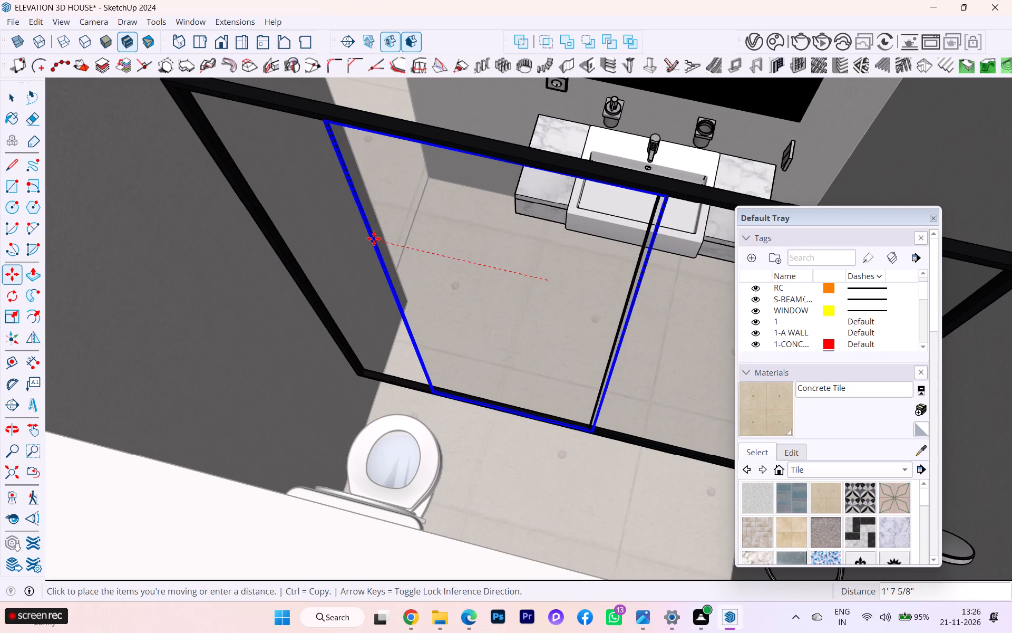
pyautogui.click(374, 238)
pyautogui.scroll(-3, 555, 252)
pyautogui.moveTo(622, 260); pyautogui.dragTo(731, 254, button='middle')
pyautogui.scroll(-3, 462, 237)
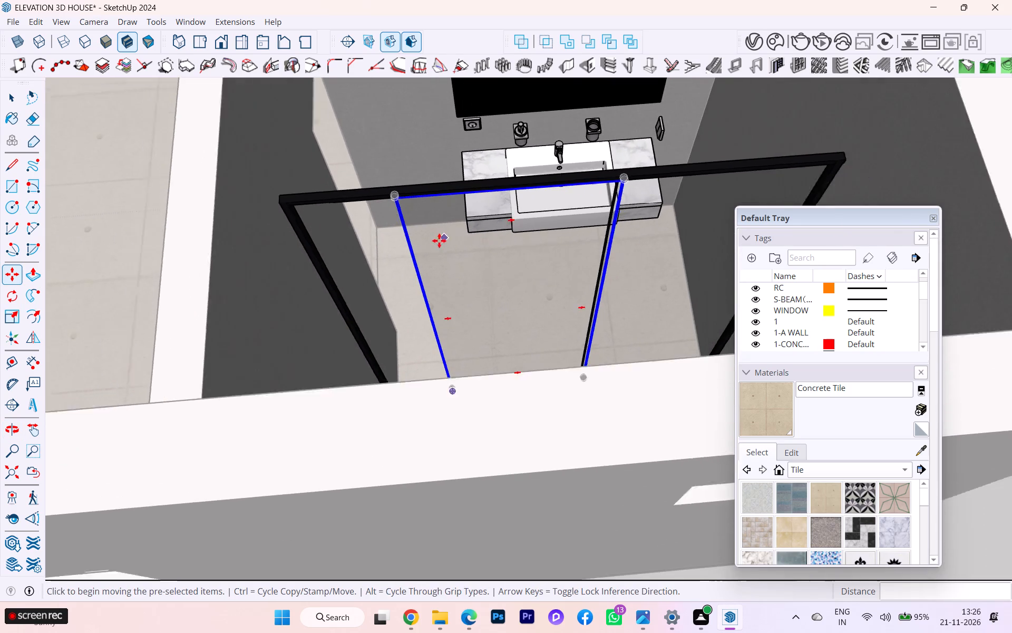
pyautogui.scroll(-3, 439, 241)
pyautogui.click(6, 101)
pyautogui.scroll(-6, 421, 214)
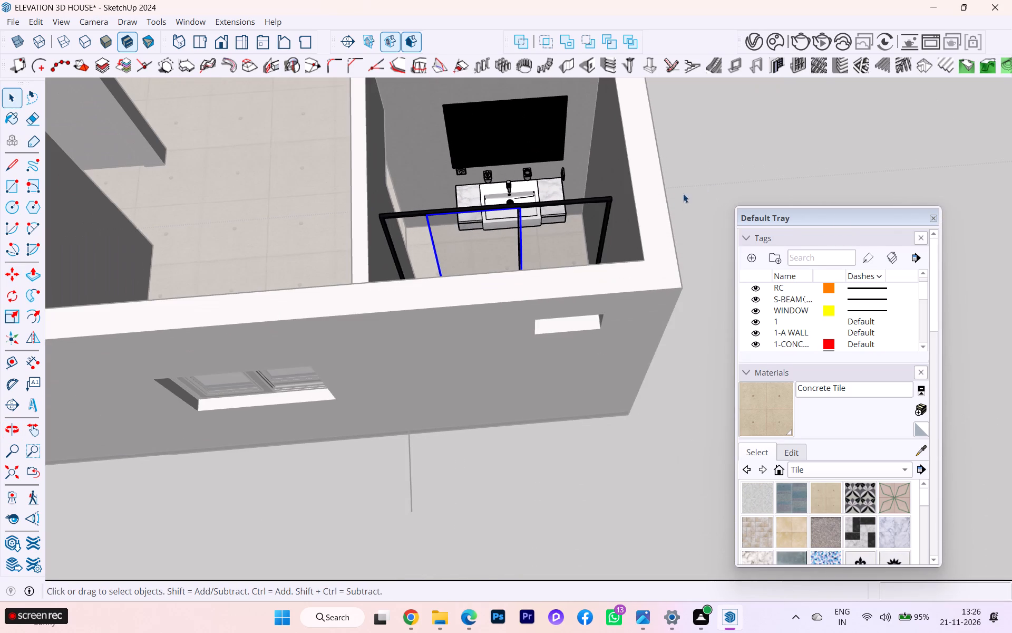
pyautogui.click(788, 158)
# Examine the lengthened partition and its panels against the shower, toilet and vanity.
pyautogui.scroll(7, 572, 200)
pyautogui.scroll(-2, 559, 230)
pyautogui.moveTo(566, 231); pyautogui.dragTo(838, 239, button='middle')
pyautogui.scroll(-6, 431, 232)
pyautogui.moveTo(380, 243); pyautogui.dragTo(819, 262, button='middle')
pyautogui.scroll(1, 517, 260)
pyautogui.scroll(-1, 517, 260)
pyautogui.scroll(4, 517, 260)
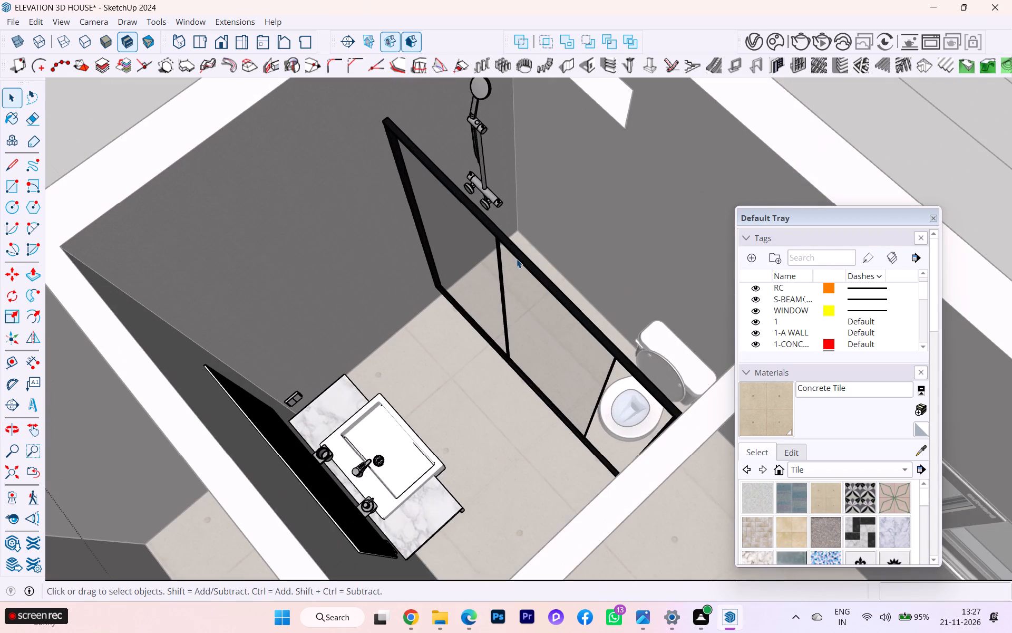
pyautogui.moveTo(559, 253); pyautogui.dragTo(520, 263, button='middle')
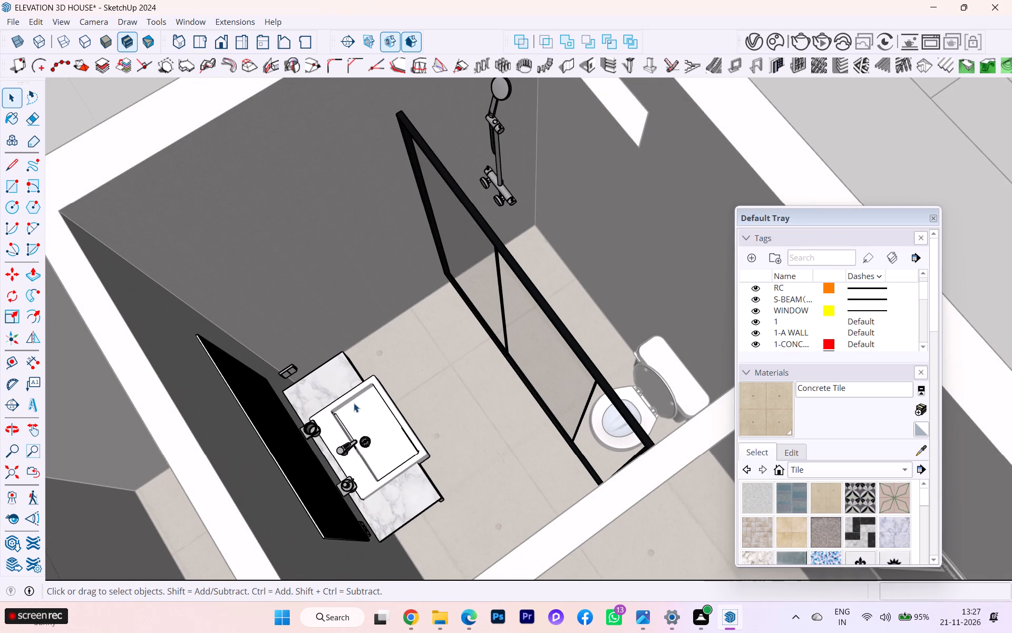
# Move the marble vanity with its mirror about 1' 2" along its wall away from the shower wall, and leave the group.
pyautogui.click(327, 417)
pyautogui.scroll(-1, 396, 376)
pyautogui.moveTo(411, 372); pyautogui.dragTo(570, 361, button='middle')
pyautogui.scroll(-3, 231, 260)
pyautogui.moveTo(244, 279); pyautogui.dragTo(280, 282, button='middle')
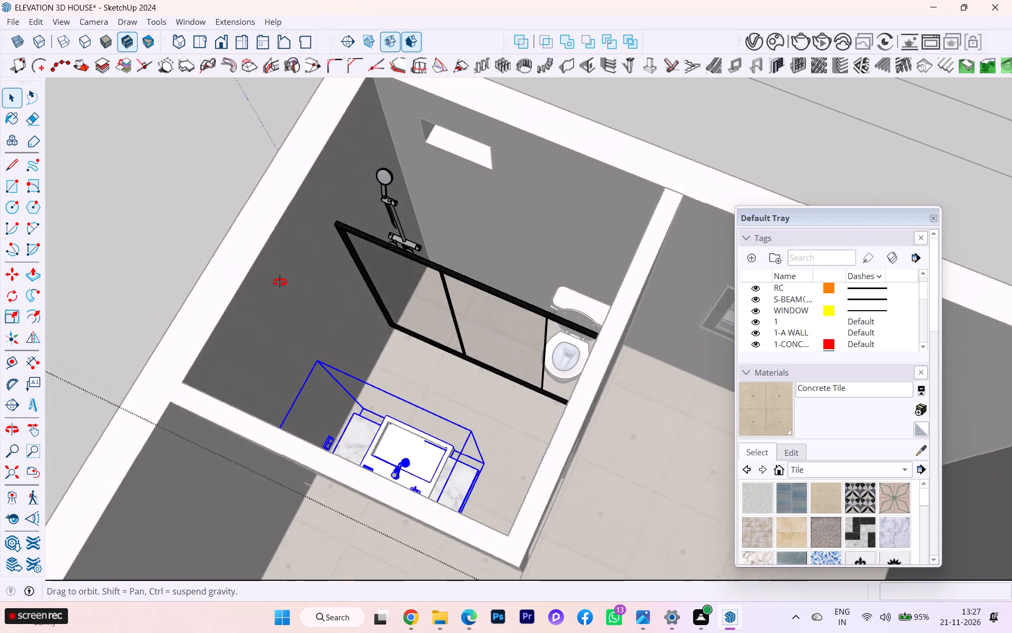
pyautogui.moveTo(280, 282); pyautogui.dragTo(606, 270, button='middle')
pyautogui.scroll(-4, 387, 256)
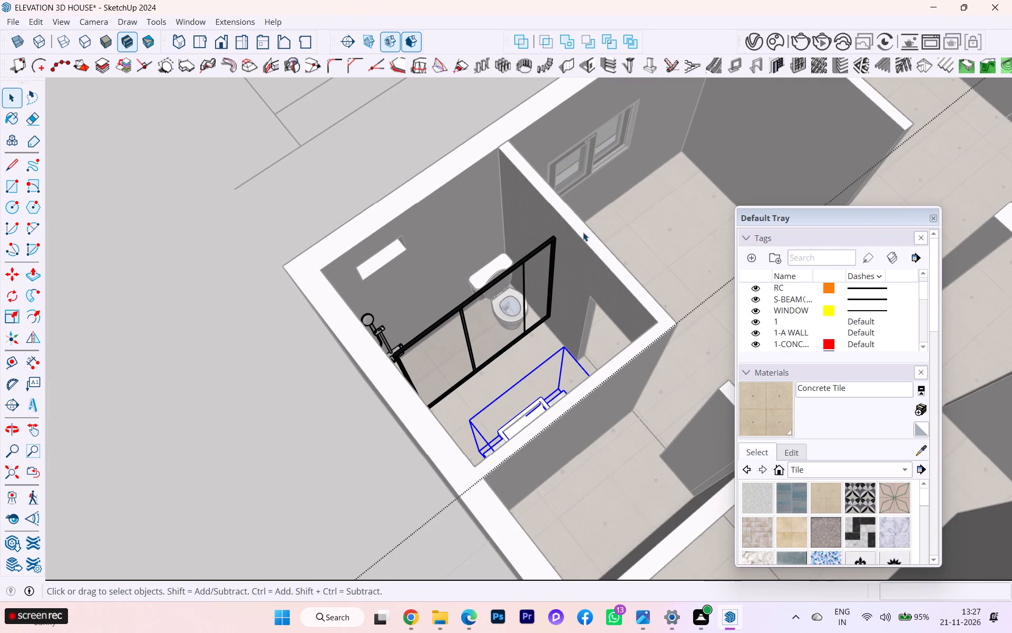
pyautogui.scroll(2, 502, 291)
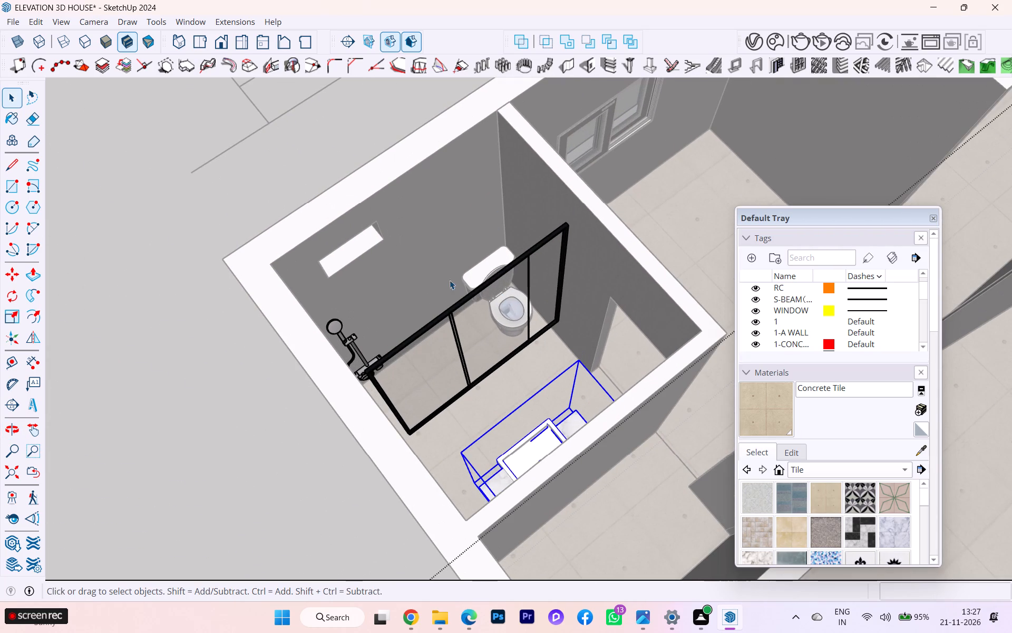
pyautogui.scroll(-1, 522, 303)
pyautogui.moveTo(530, 299); pyautogui.dragTo(641, 309, button='middle')
pyautogui.scroll(-2, 228, 251)
pyautogui.moveTo(231, 248); pyautogui.dragTo(486, 250, button='middle')
pyautogui.scroll(5, 458, 366)
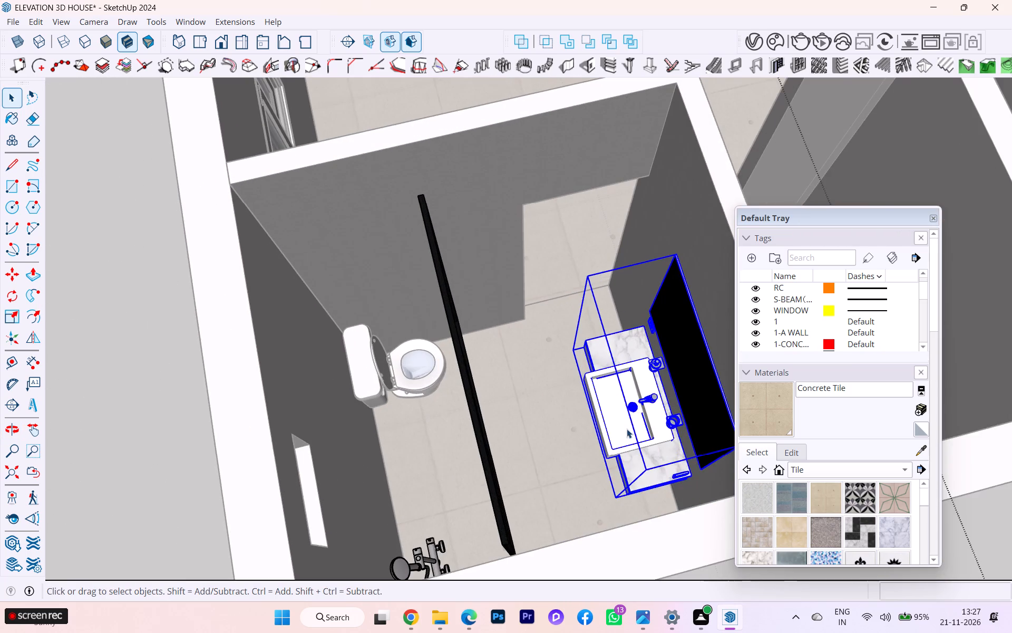
pyautogui.scroll(3, 641, 442)
pyautogui.press('m')
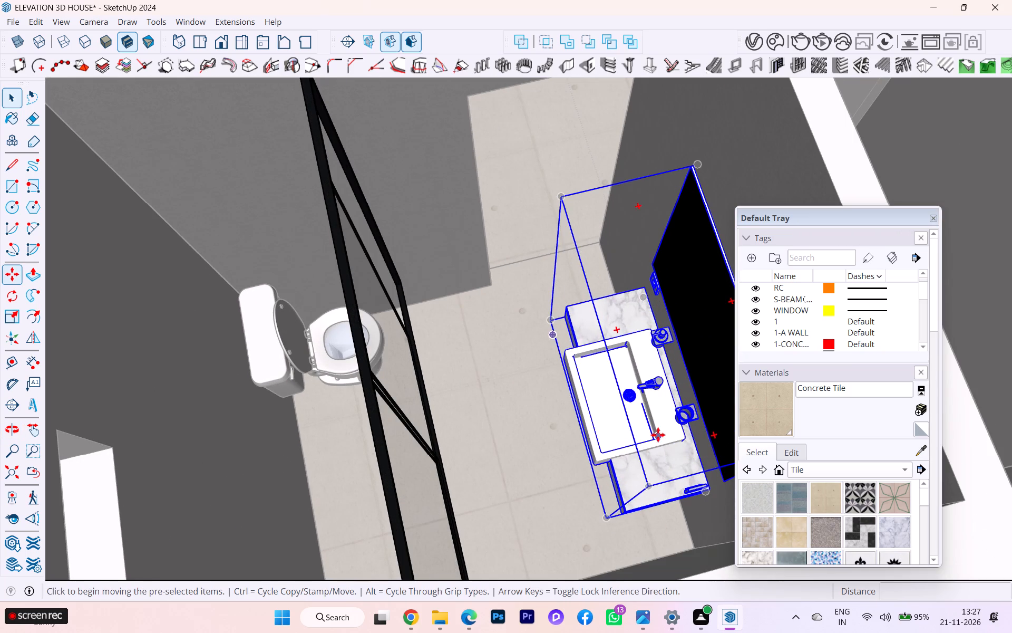
pyautogui.click(717, 483)
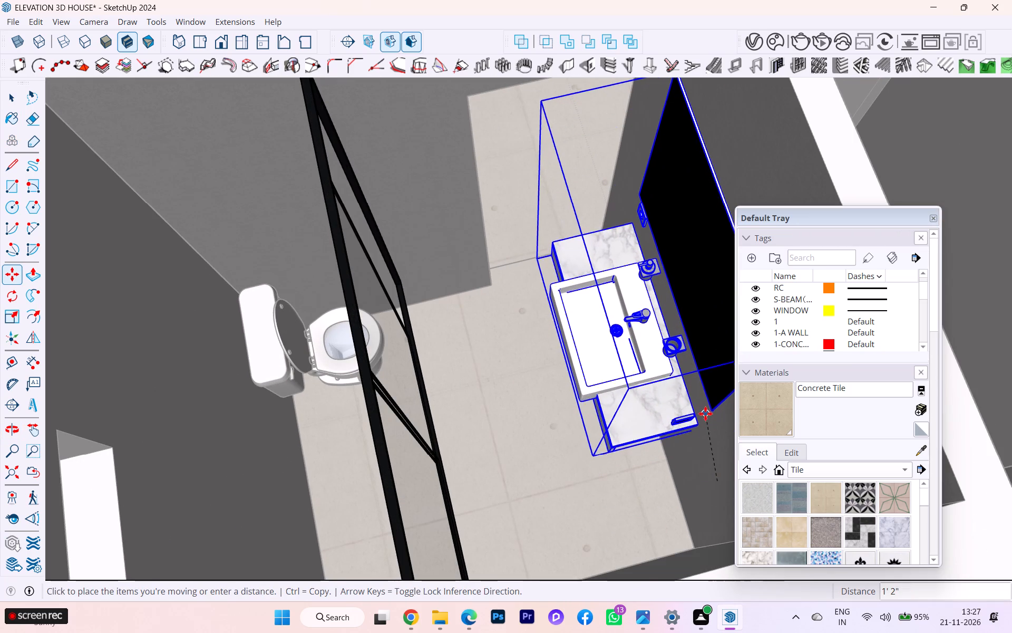
pyautogui.click(705, 413)
pyautogui.click(16, 101)
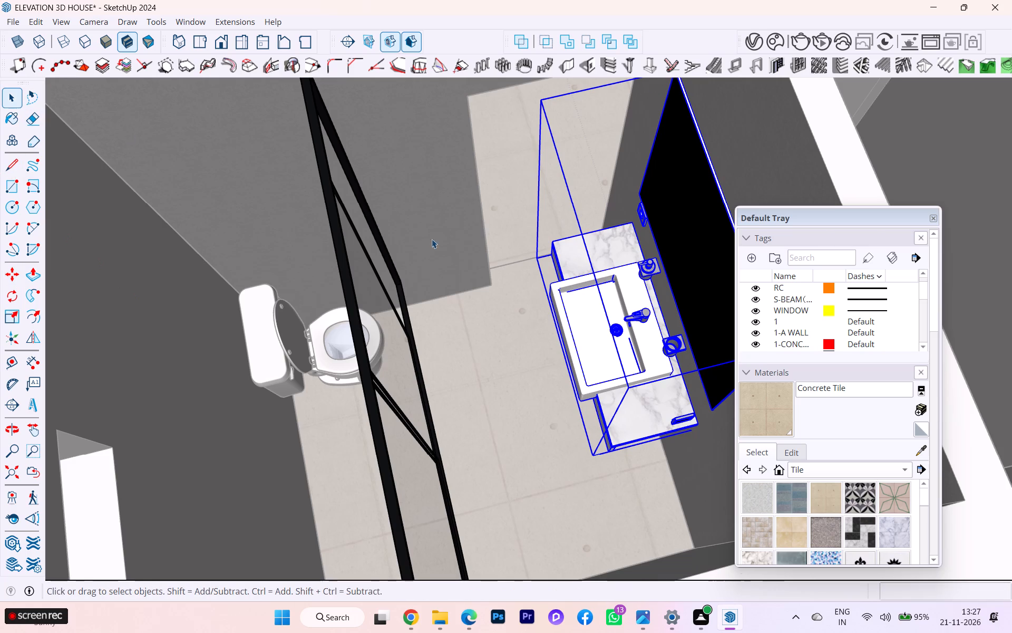
pyautogui.scroll(-6, 460, 251)
pyautogui.click(179, 333)
pyautogui.scroll(4, 398, 321)
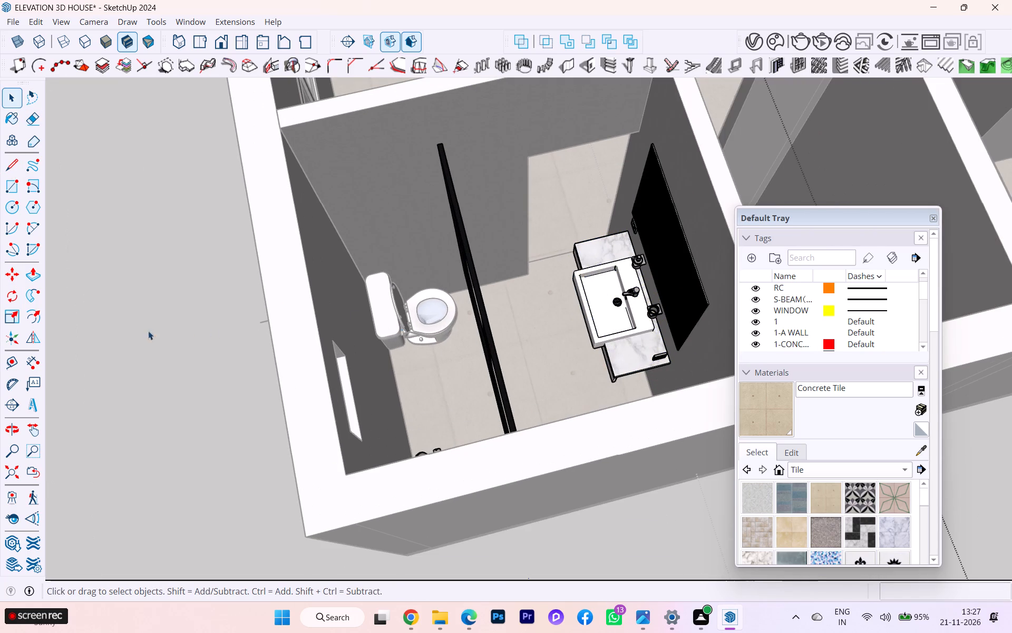
pyautogui.doubleClick(135, 332)
# Move the toilet about 4' 11" from the small-window wall to the vanity side of the glass partition.
pyautogui.scroll(3, 397, 312)
pyautogui.click(390, 313)
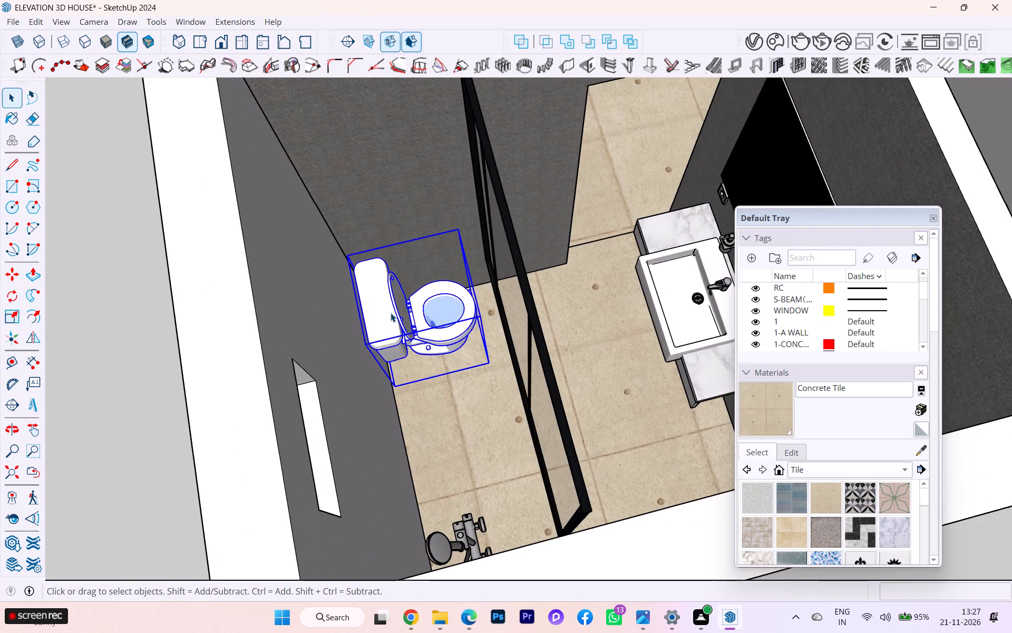
pyautogui.press('m')
pyautogui.click(385, 344)
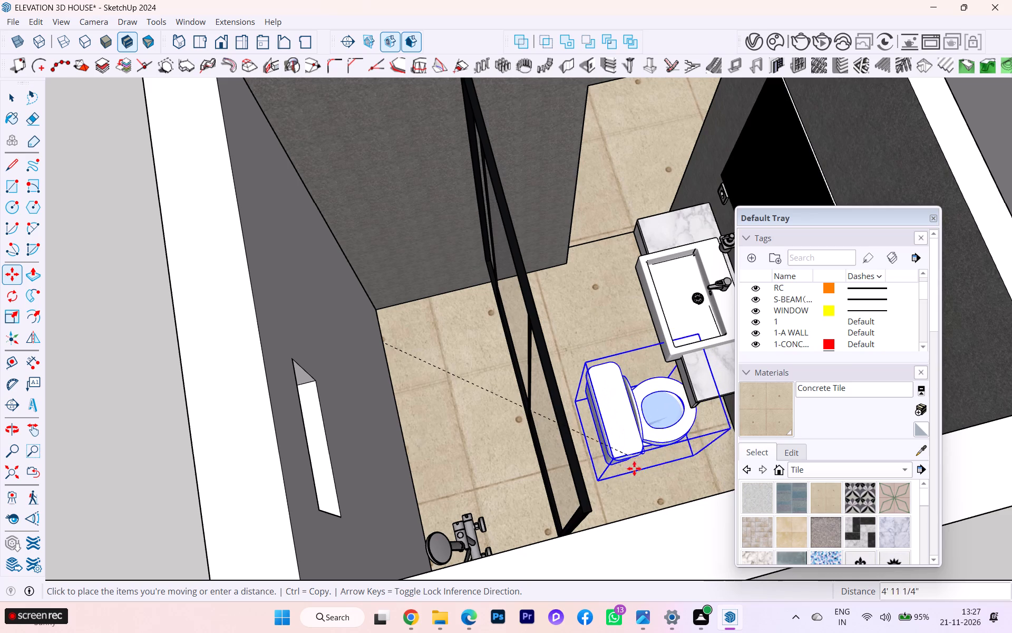
pyautogui.click(637, 470)
# Move the toilet toward the shower's mounting wall beside the vanity, then shift it back about 1 7/8".
pyautogui.scroll(-1, 421, 336)
pyautogui.moveTo(420, 335); pyautogui.dragTo(142, 356, button='middle')
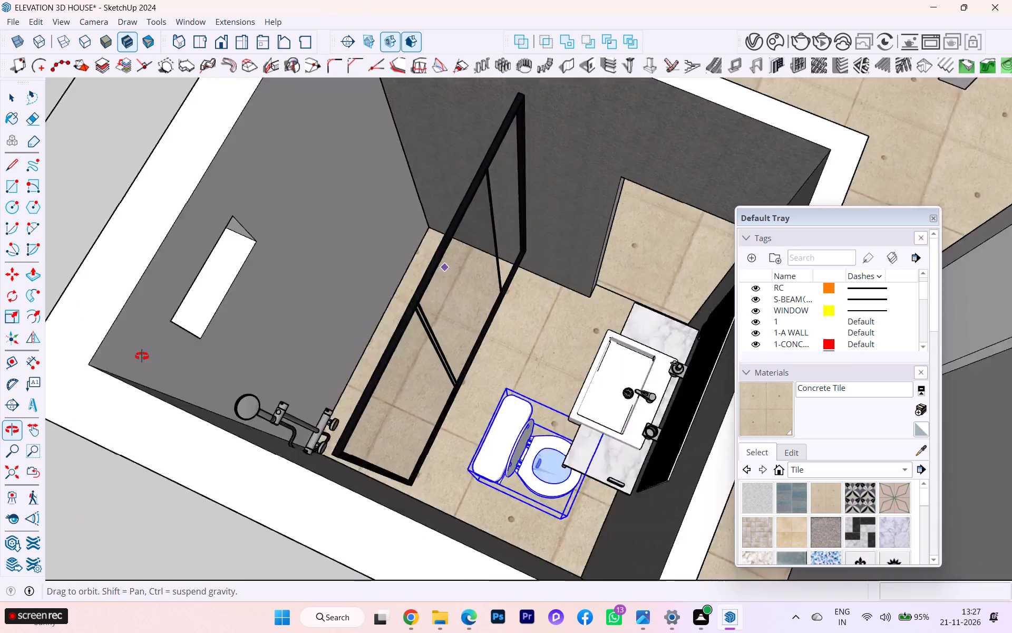
pyautogui.moveTo(142, 356); pyautogui.dragTo(0, 354, button='middle')
pyautogui.moveTo(508, 411); pyautogui.dragTo(205, 407, button='middle')
pyautogui.scroll(6, 293, 303)
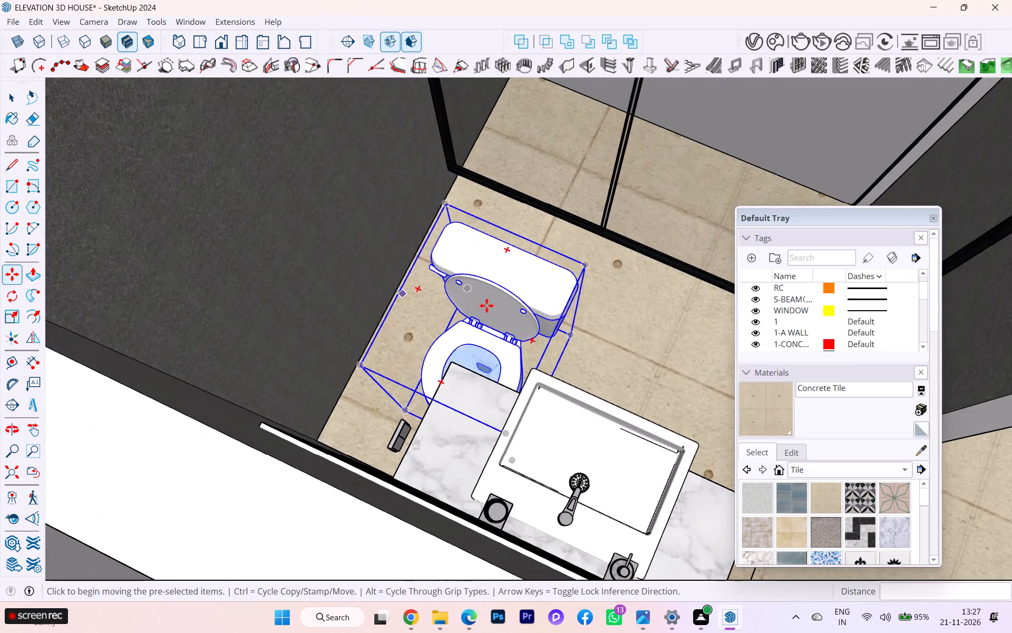
pyautogui.click(490, 304)
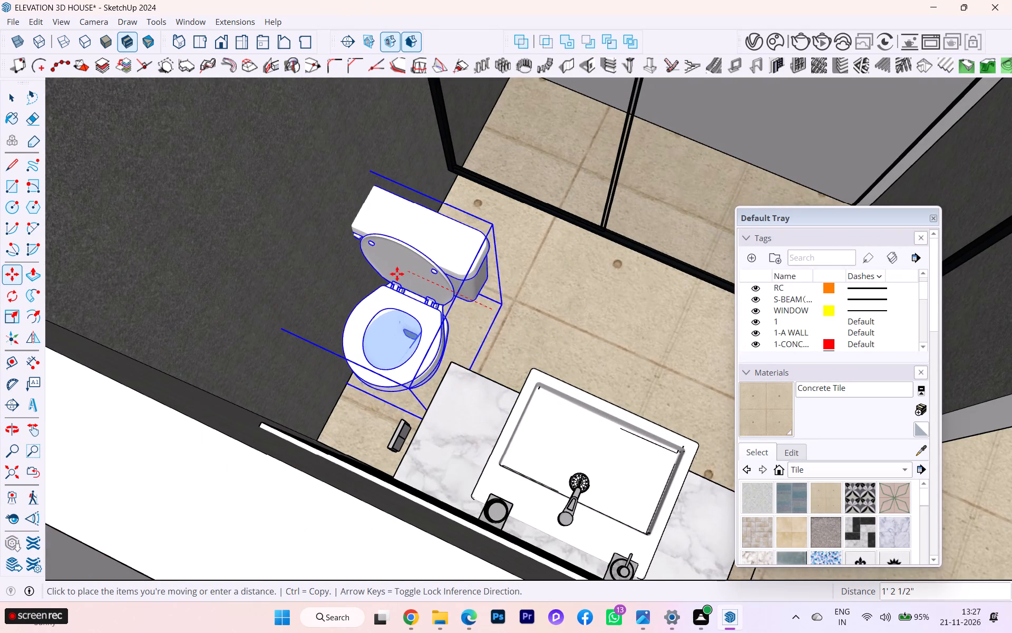
pyautogui.click(414, 276)
pyautogui.click(415, 276)
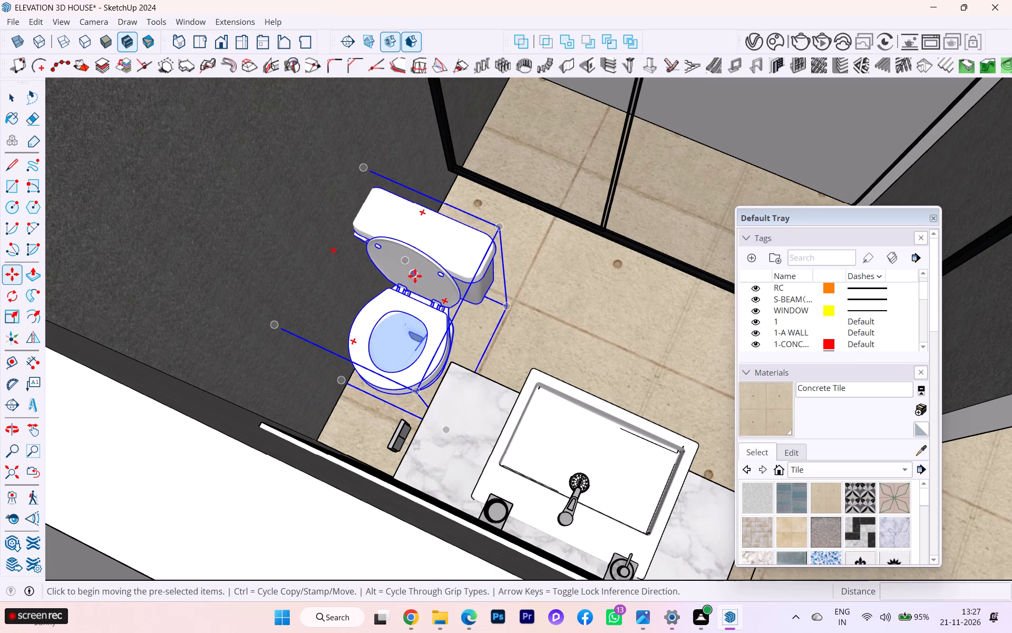
pyautogui.click(427, 276)
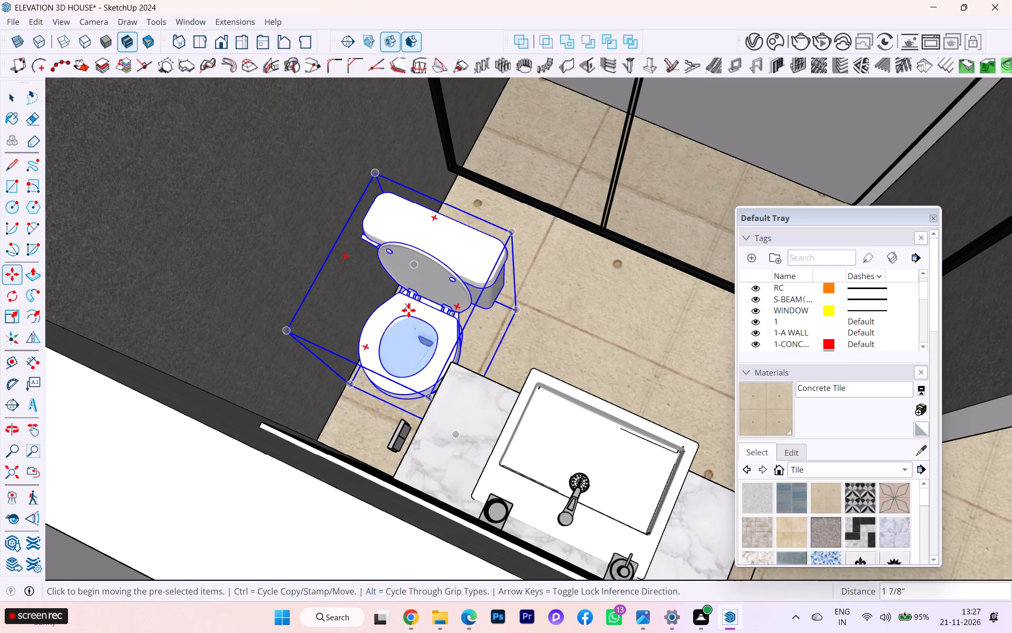
# Rotate the toilet 90 degrees so its tank faces the shower's mounting wall.
pyautogui.press('q')
pyautogui.click(442, 348)
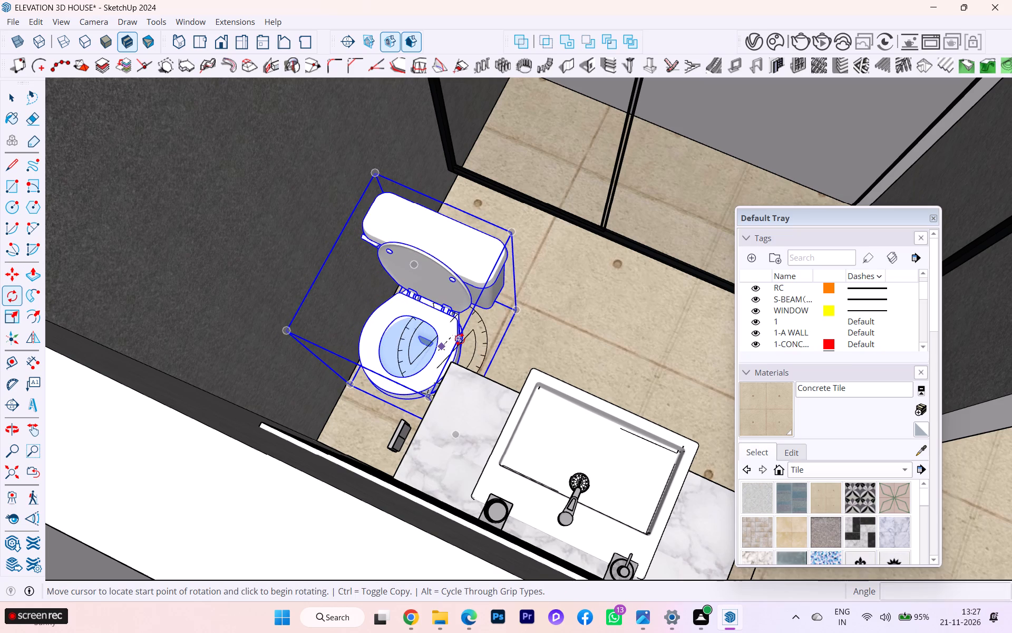
pyautogui.press('Escape')
pyautogui.click(474, 353)
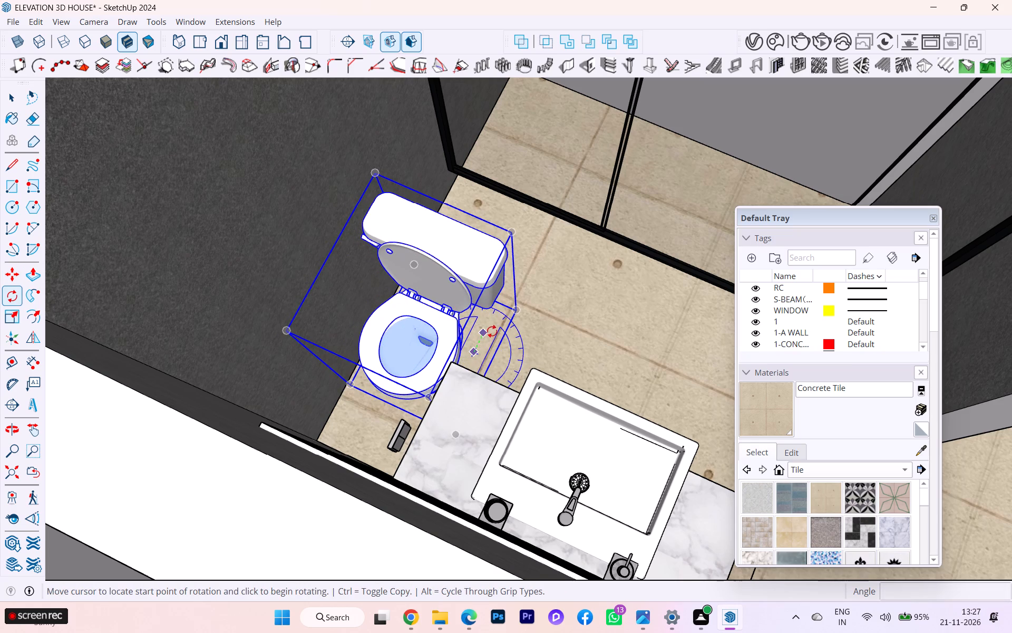
pyautogui.click(492, 331)
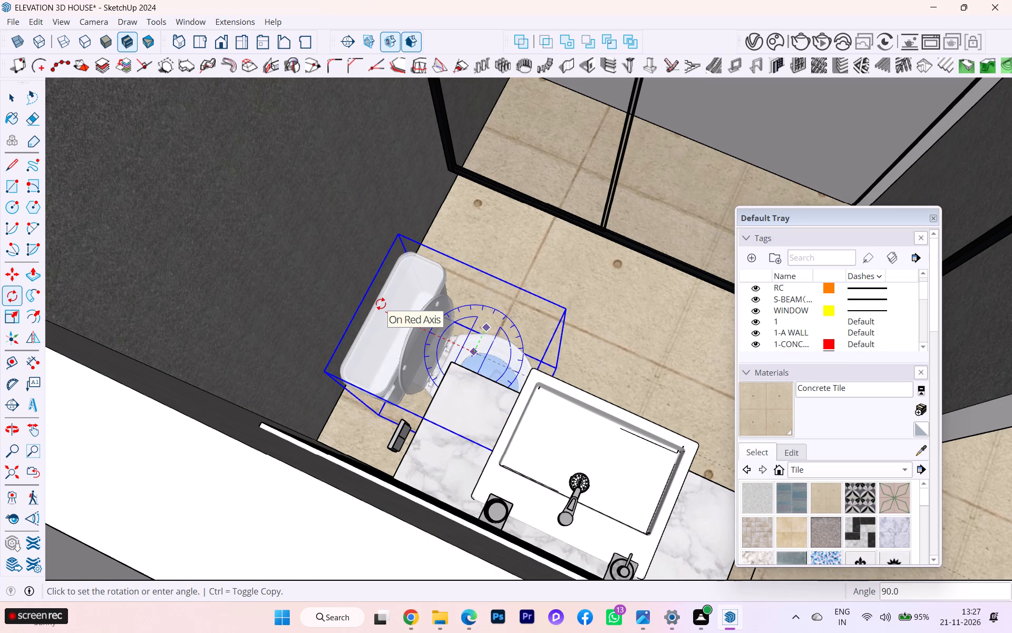
pyautogui.write('90')
pyautogui.press('Return')
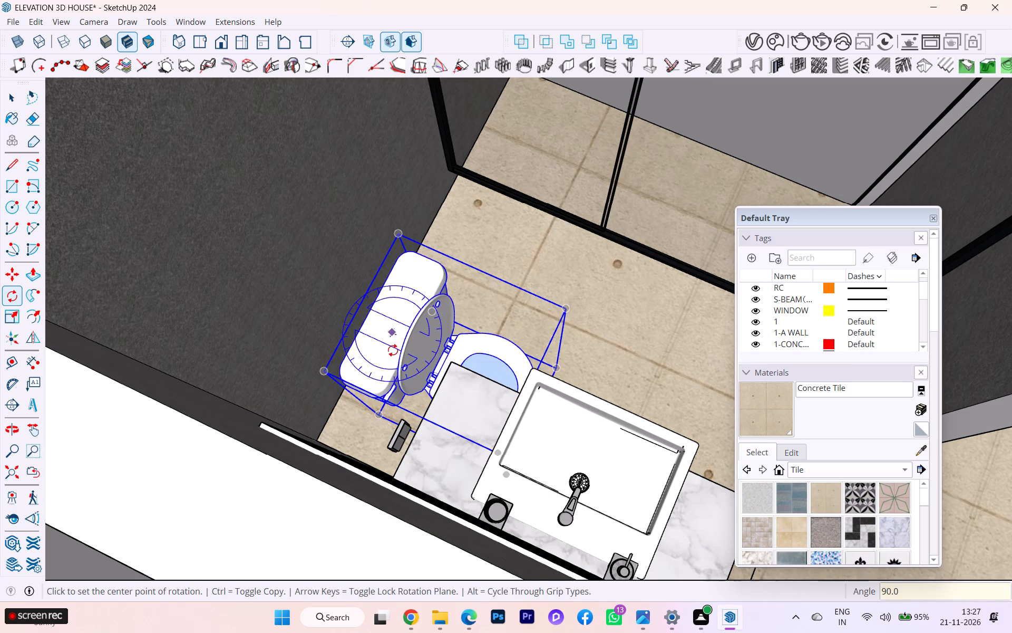
# Move the toilet about 7 11/16" along the red axis toward the shower's mounting wall.
pyautogui.press('m')
pyautogui.scroll(4, 391, 349)
pyautogui.click(337, 338)
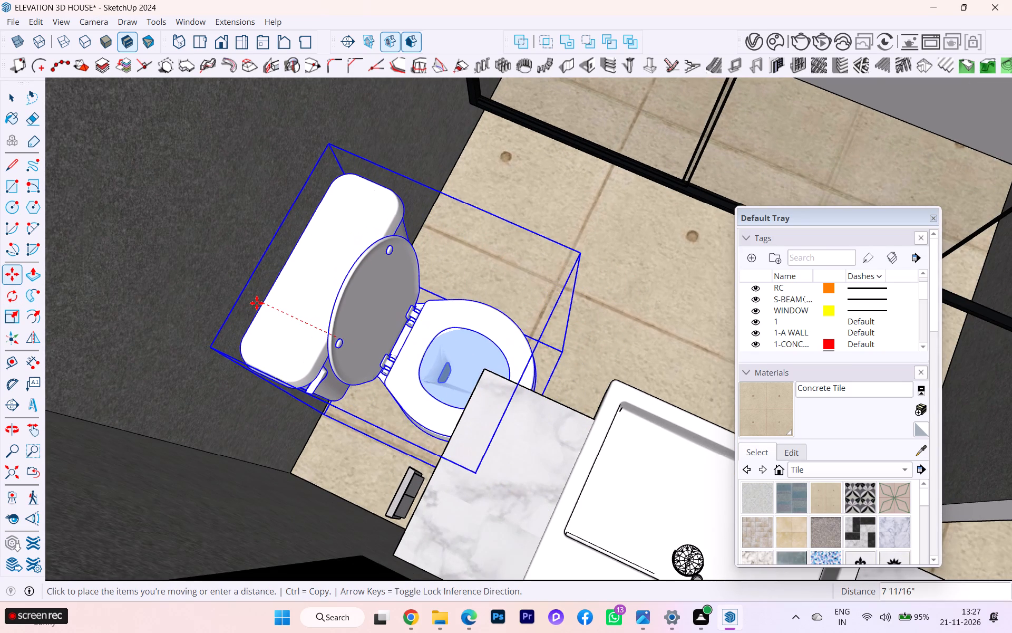
pyautogui.click(257, 303)
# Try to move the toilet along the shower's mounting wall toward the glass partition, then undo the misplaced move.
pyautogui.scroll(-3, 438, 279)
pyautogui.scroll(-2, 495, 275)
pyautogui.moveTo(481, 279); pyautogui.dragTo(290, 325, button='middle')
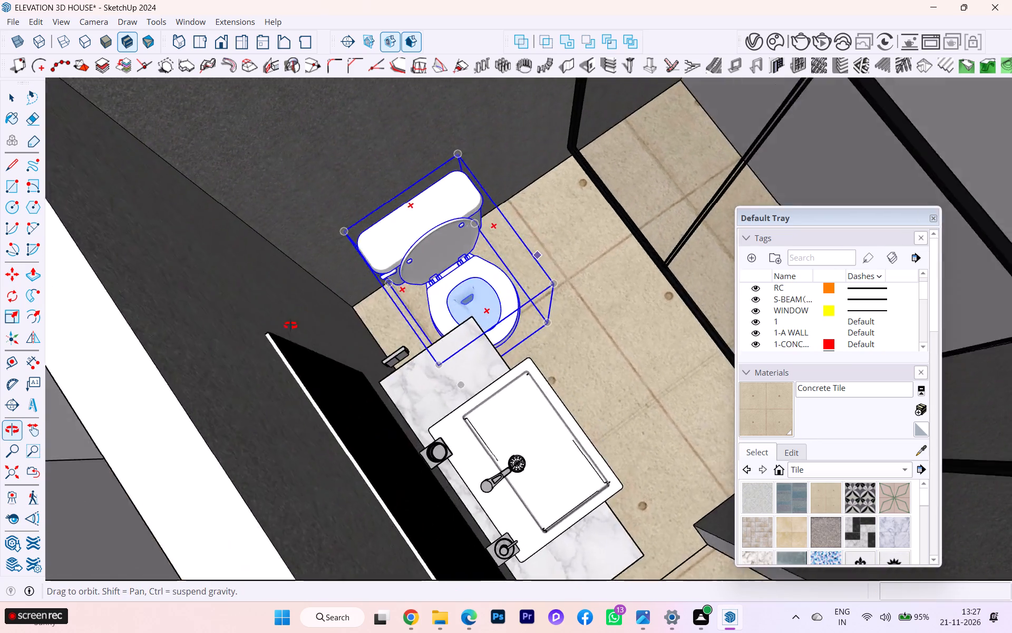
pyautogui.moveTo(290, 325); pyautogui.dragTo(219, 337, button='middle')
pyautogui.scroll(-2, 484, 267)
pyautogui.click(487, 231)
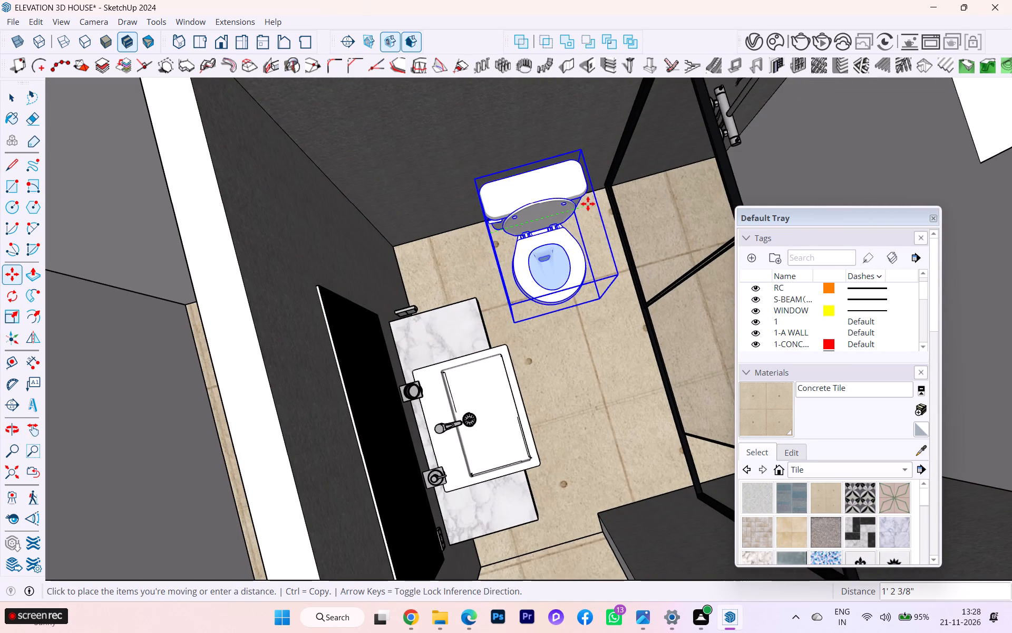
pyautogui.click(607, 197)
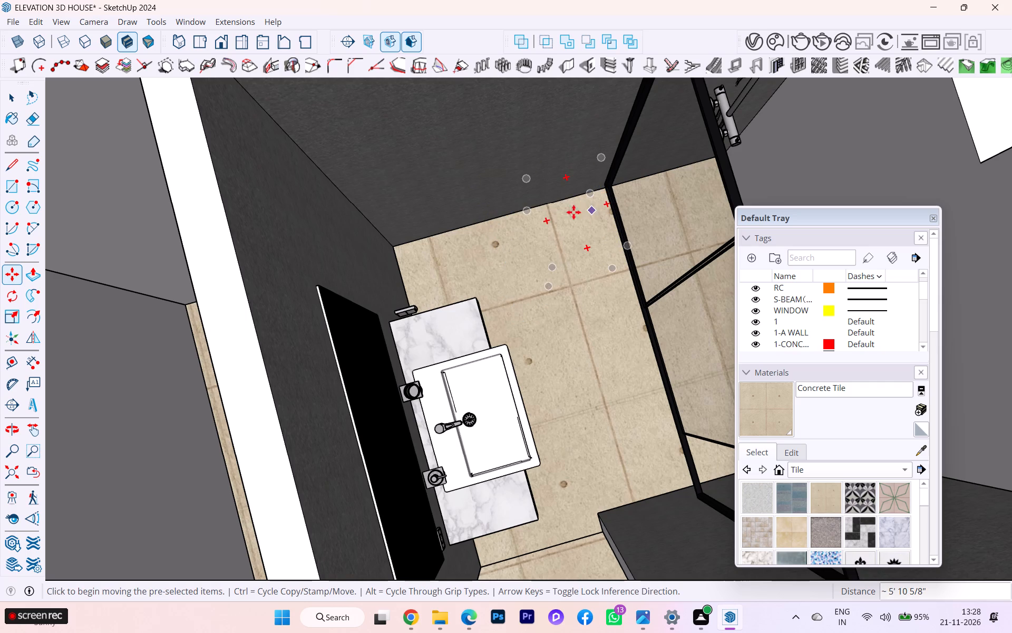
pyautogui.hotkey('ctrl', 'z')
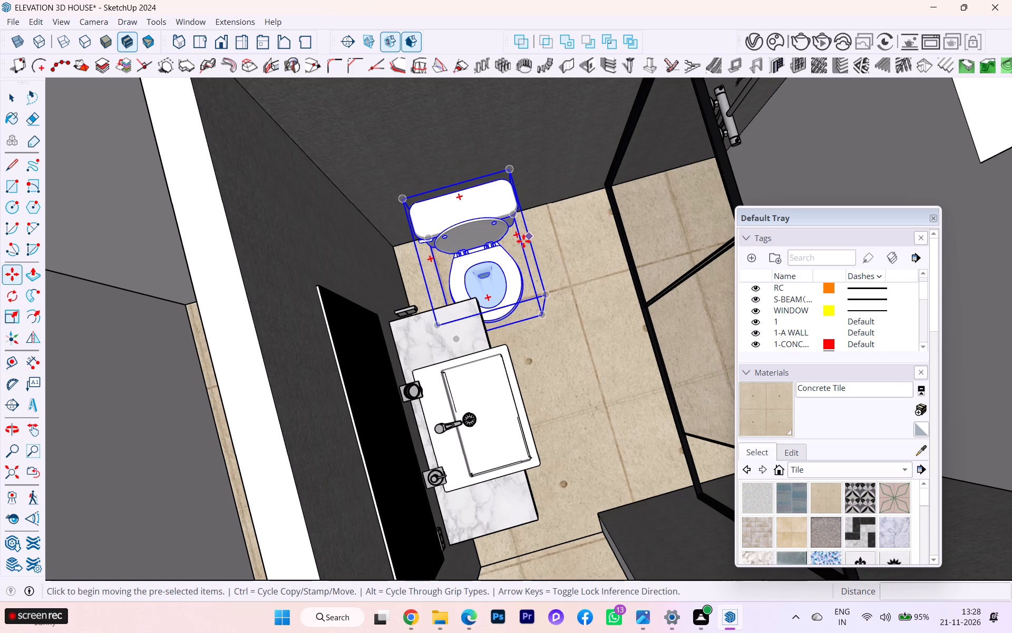
# Move the toilet about 1' 2" along the shower's mounting wall, away from the vanity toward the glass partition, and clear the selection.
pyautogui.click(499, 248)
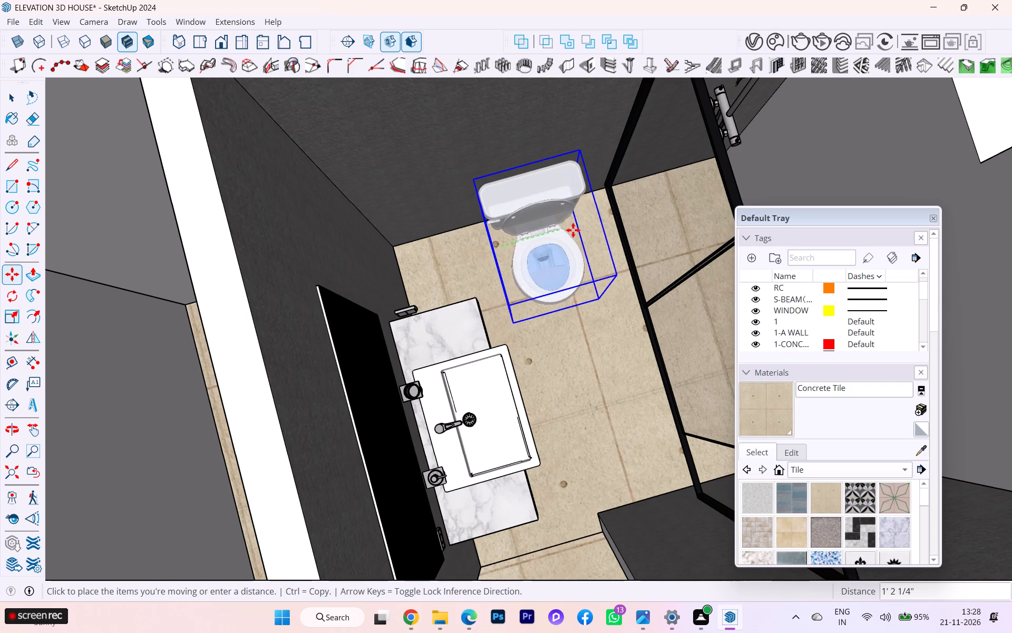
pyautogui.click(579, 229)
pyautogui.scroll(-3, 610, 230)
pyautogui.scroll(1, 608, 238)
pyautogui.scroll(-1, 561, 248)
pyautogui.scroll(1, 560, 248)
pyautogui.scroll(-1, 560, 248)
pyautogui.moveTo(560, 251); pyautogui.dragTo(595, 231, button='middle')
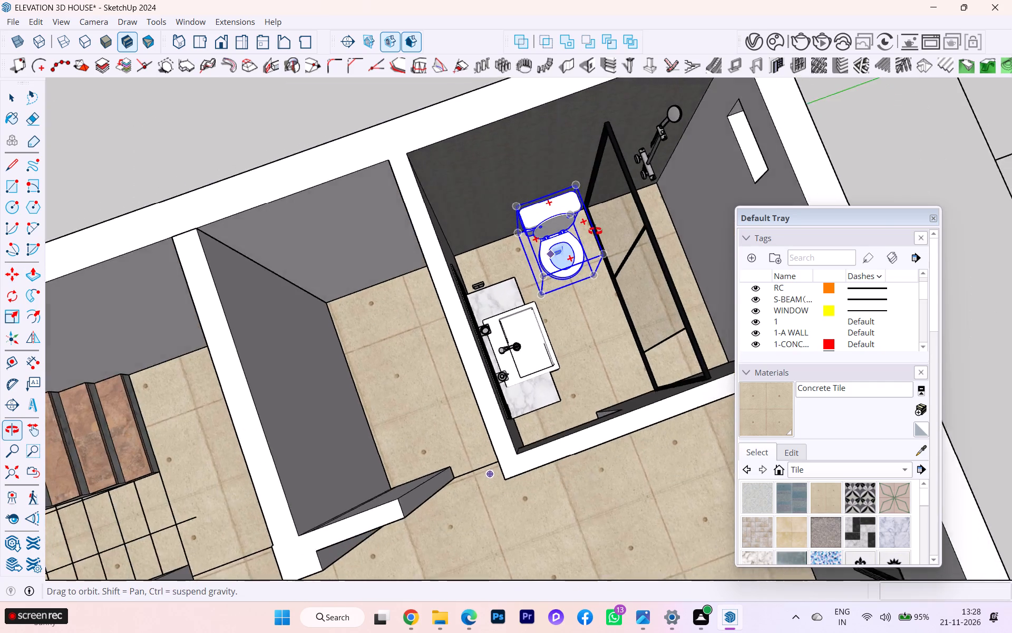
pyautogui.moveTo(595, 231); pyautogui.dragTo(678, 177, button='middle')
pyautogui.click(14, 98)
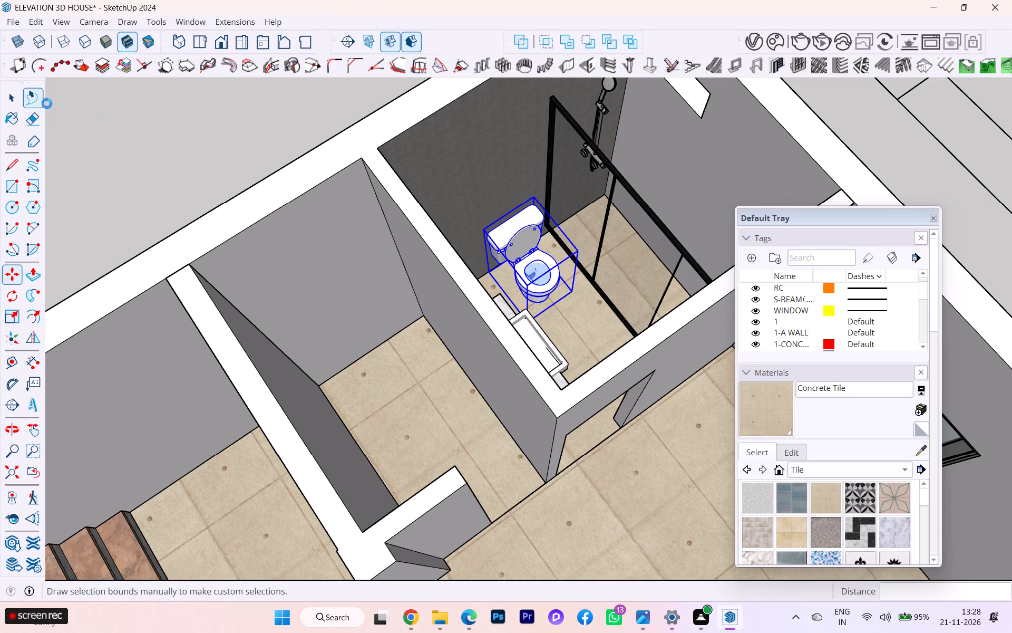
pyautogui.click(9, 106)
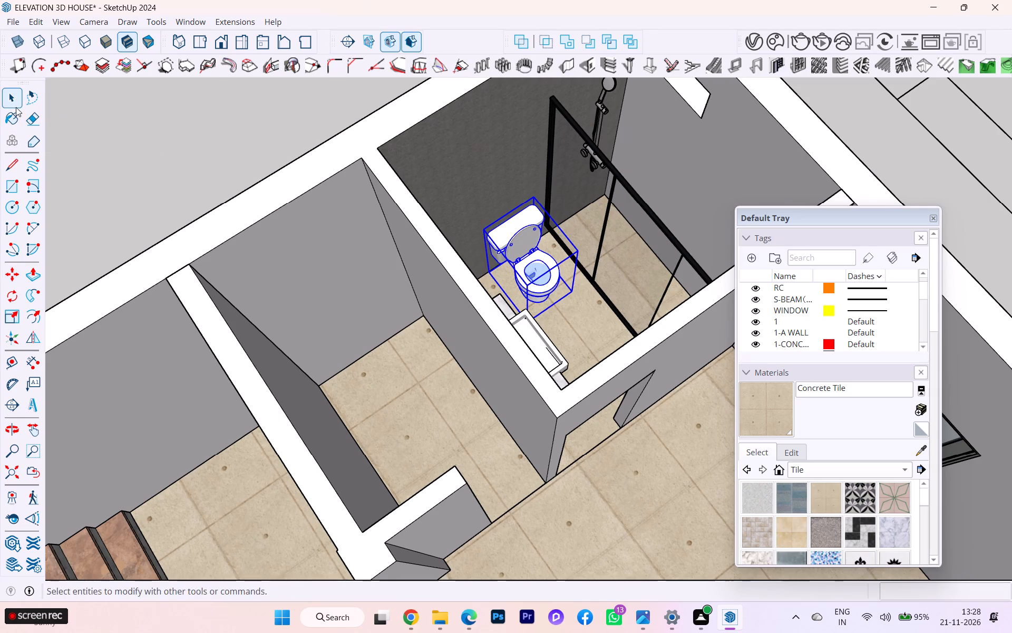
pyautogui.click(142, 103)
# Examine the rearranged bathroom's toilet, glass partition and vanity placement from several angles.
pyautogui.scroll(1, 517, 165)
pyautogui.scroll(-1, 518, 166)
pyautogui.scroll(4, 518, 166)
pyautogui.scroll(-2, 356, 272)
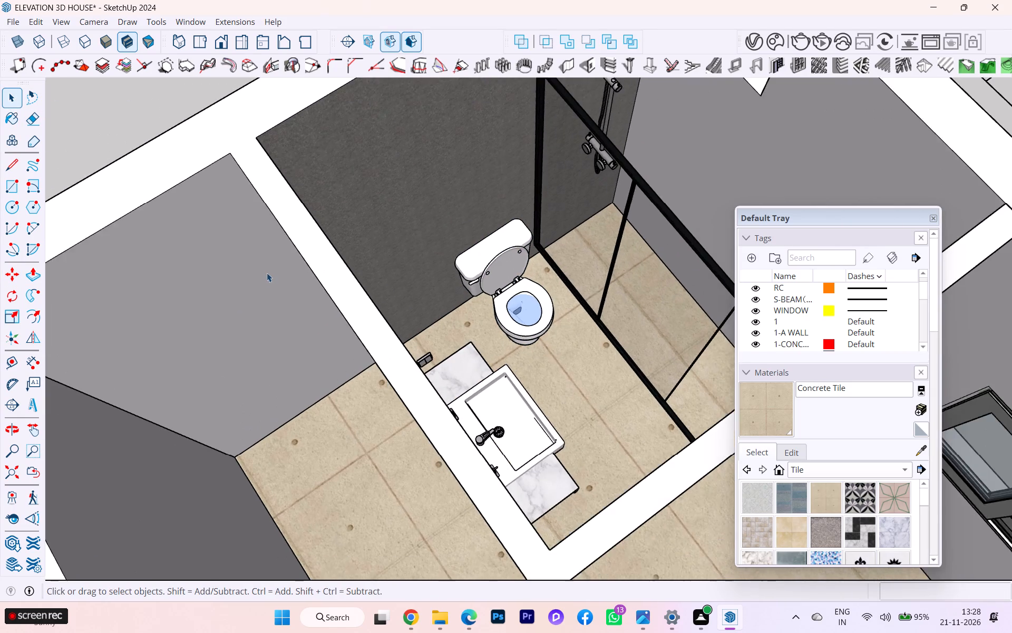
pyautogui.scroll(-1, 267, 273)
pyautogui.moveTo(384, 280); pyautogui.dragTo(647, 286, button='middle')
pyautogui.scroll(3, 667, 254)
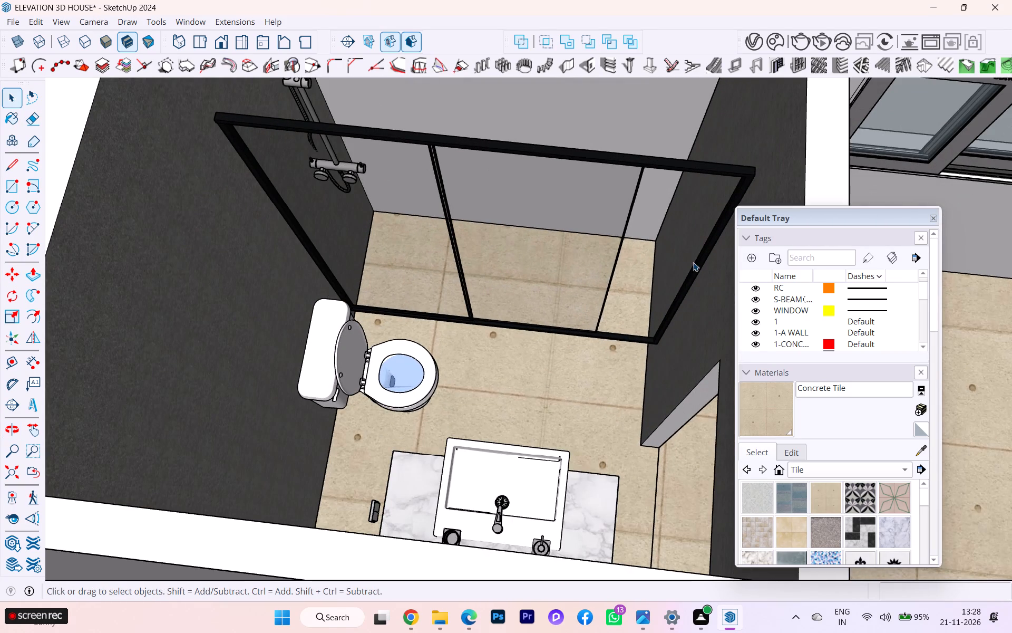
pyautogui.click(694, 267)
pyautogui.scroll(-2, 601, 270)
pyautogui.scroll(-2, 650, 270)
pyautogui.scroll(2, 651, 271)
pyautogui.scroll(-1, 651, 271)
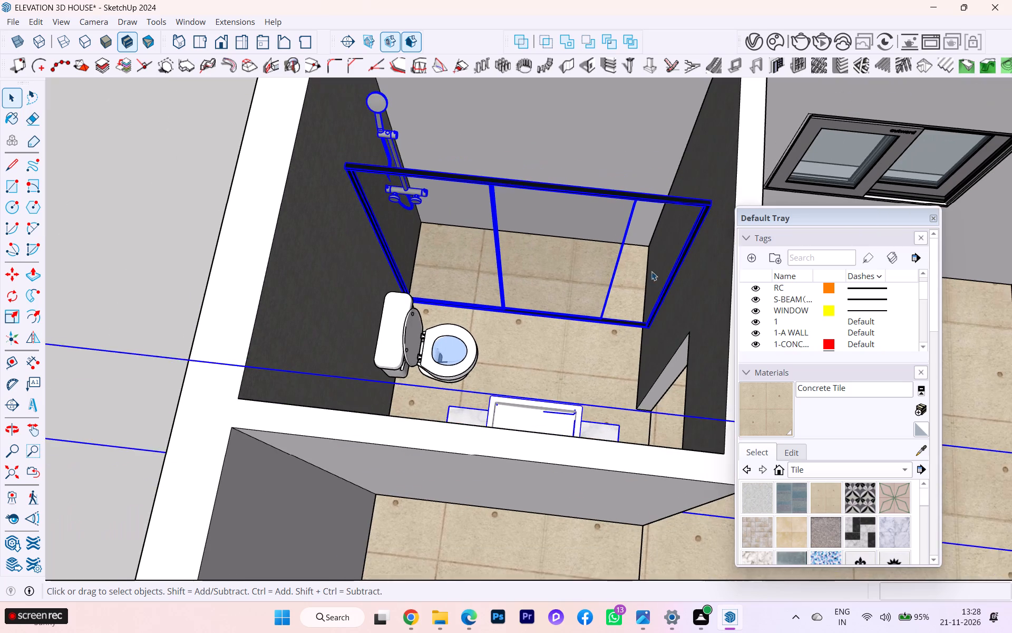
pyautogui.click(140, 203)
pyautogui.scroll(1, 459, 336)
pyautogui.scroll(-1, 460, 337)
pyautogui.scroll(2, 461, 338)
pyautogui.scroll(-1, 459, 343)
pyautogui.moveTo(456, 347); pyautogui.dragTo(421, 395, button='middle')
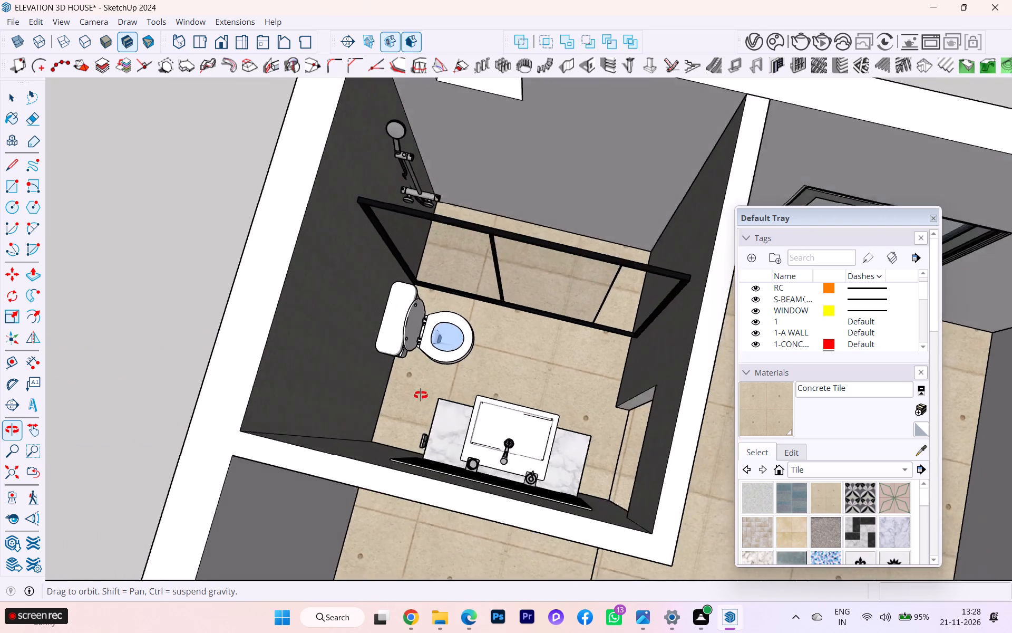
pyautogui.moveTo(421, 395); pyautogui.dragTo(685, 390, button='middle')
pyautogui.scroll(-3, 140, 265)
pyautogui.scroll(1, 136, 265)
pyautogui.scroll(-1, 135, 265)
pyautogui.moveTo(167, 273); pyautogui.dragTo(633, 217, button='middle')
pyautogui.scroll(-1, 430, 294)
pyautogui.scroll(3, 444, 323)
pyautogui.moveTo(528, 381); pyautogui.dragTo(686, 274, button='middle')
pyautogui.scroll(5, 686, 274)
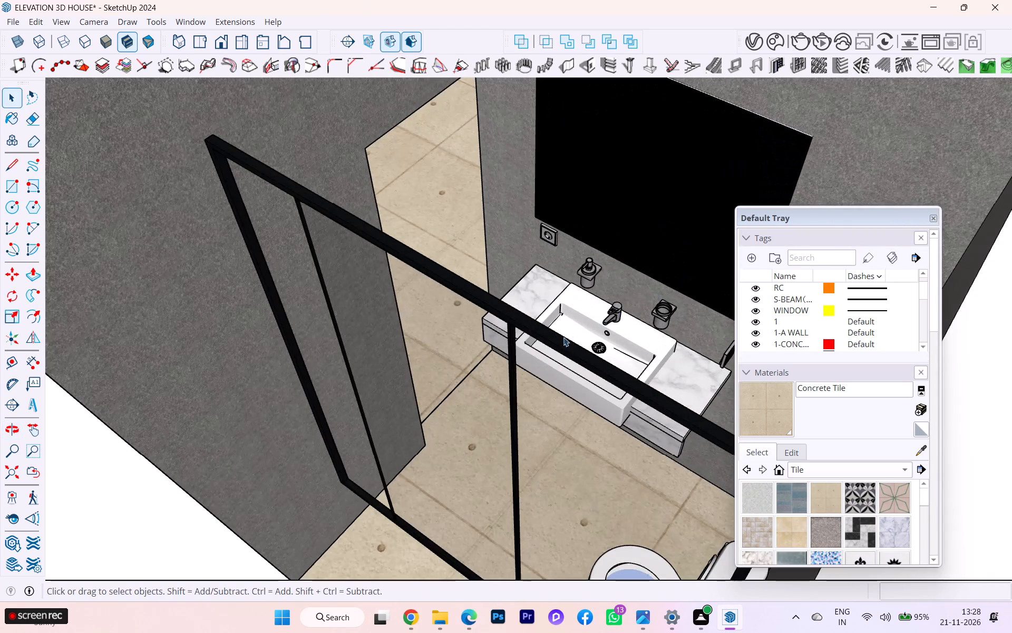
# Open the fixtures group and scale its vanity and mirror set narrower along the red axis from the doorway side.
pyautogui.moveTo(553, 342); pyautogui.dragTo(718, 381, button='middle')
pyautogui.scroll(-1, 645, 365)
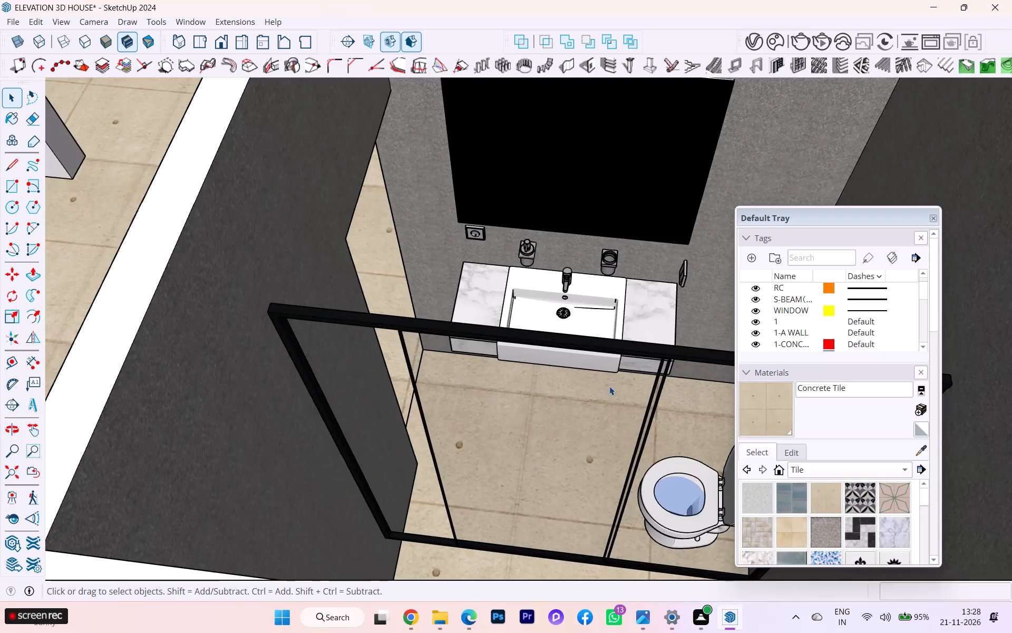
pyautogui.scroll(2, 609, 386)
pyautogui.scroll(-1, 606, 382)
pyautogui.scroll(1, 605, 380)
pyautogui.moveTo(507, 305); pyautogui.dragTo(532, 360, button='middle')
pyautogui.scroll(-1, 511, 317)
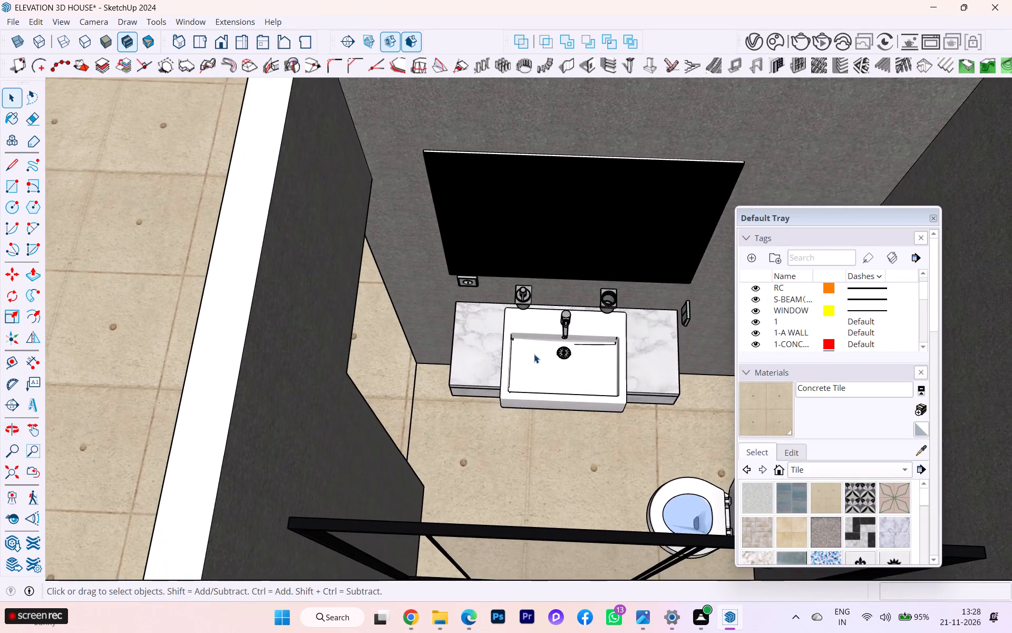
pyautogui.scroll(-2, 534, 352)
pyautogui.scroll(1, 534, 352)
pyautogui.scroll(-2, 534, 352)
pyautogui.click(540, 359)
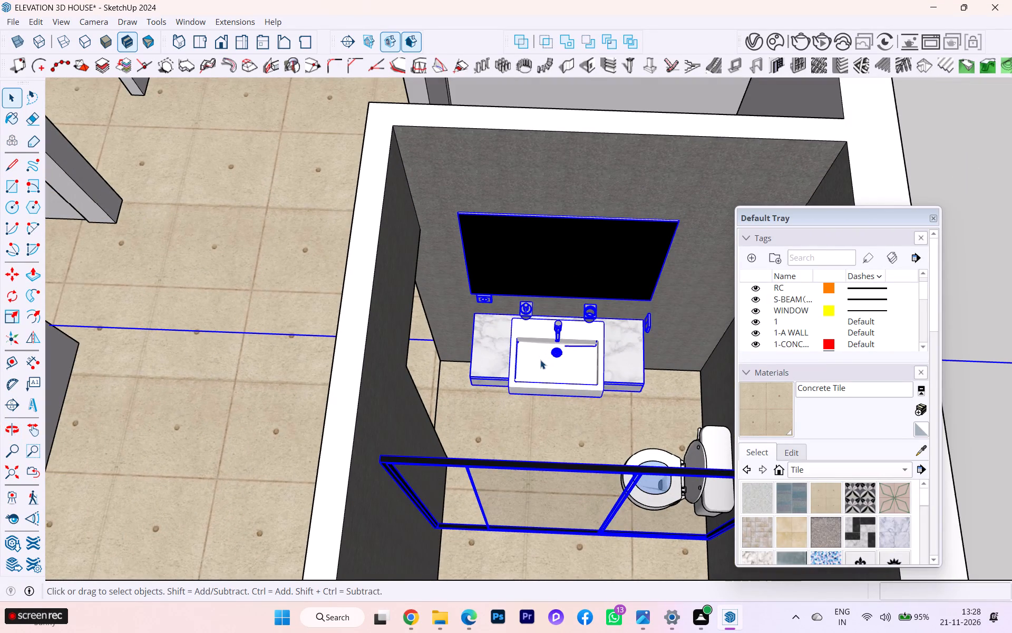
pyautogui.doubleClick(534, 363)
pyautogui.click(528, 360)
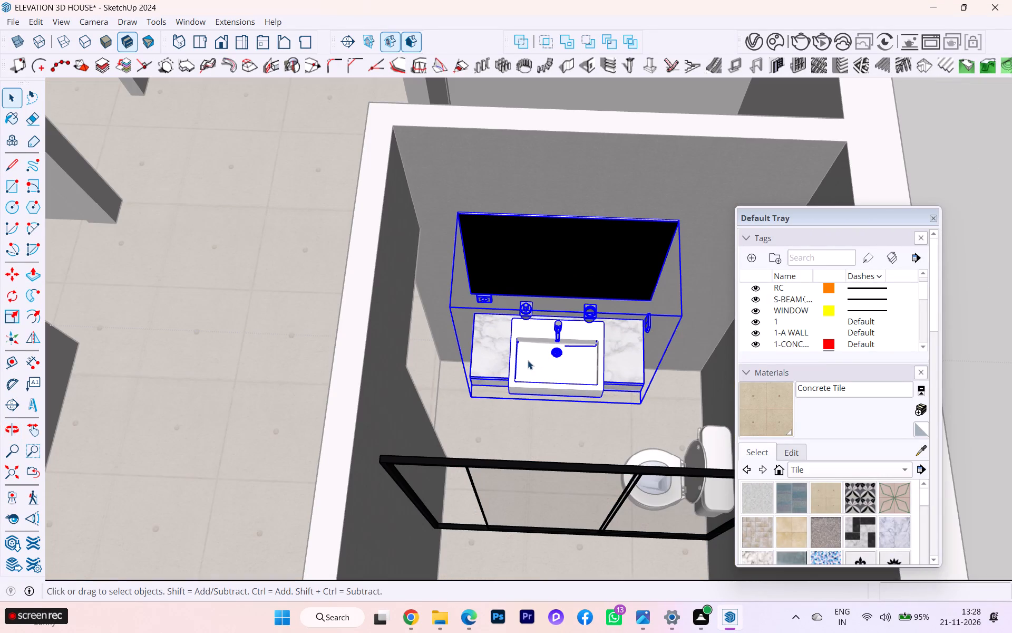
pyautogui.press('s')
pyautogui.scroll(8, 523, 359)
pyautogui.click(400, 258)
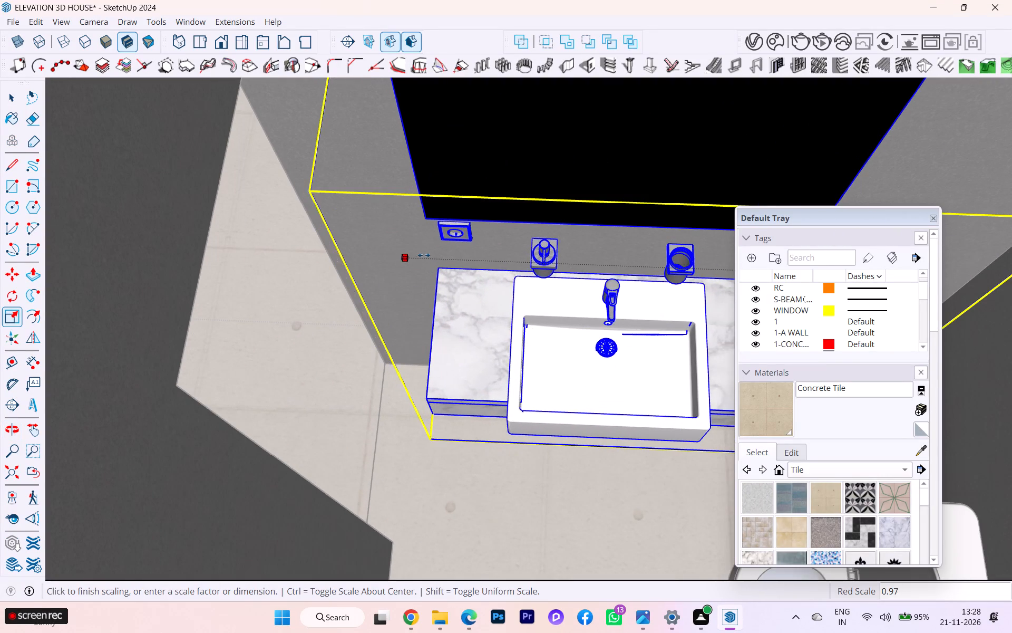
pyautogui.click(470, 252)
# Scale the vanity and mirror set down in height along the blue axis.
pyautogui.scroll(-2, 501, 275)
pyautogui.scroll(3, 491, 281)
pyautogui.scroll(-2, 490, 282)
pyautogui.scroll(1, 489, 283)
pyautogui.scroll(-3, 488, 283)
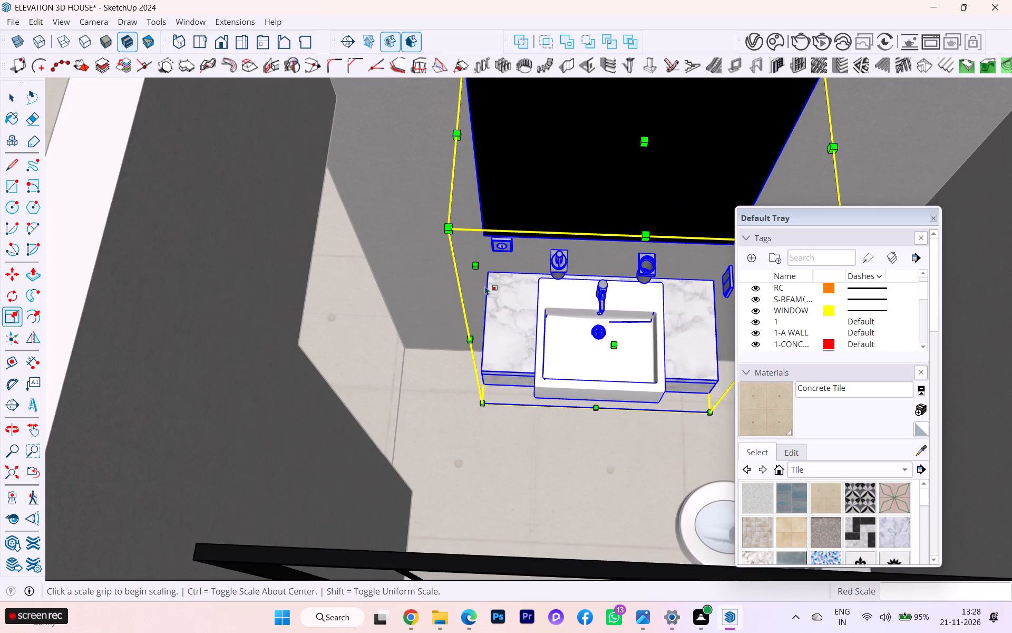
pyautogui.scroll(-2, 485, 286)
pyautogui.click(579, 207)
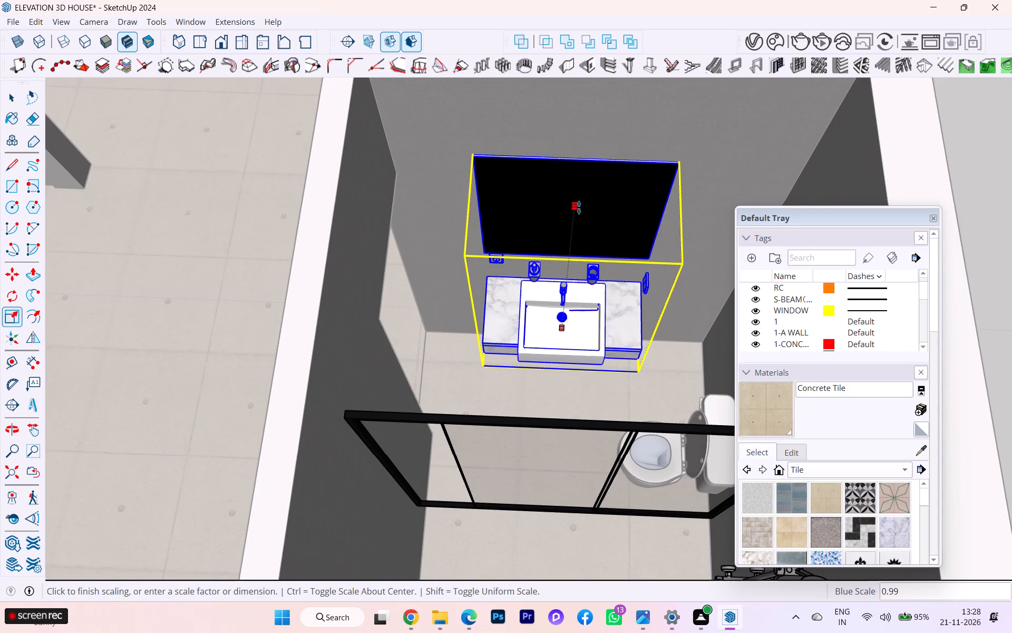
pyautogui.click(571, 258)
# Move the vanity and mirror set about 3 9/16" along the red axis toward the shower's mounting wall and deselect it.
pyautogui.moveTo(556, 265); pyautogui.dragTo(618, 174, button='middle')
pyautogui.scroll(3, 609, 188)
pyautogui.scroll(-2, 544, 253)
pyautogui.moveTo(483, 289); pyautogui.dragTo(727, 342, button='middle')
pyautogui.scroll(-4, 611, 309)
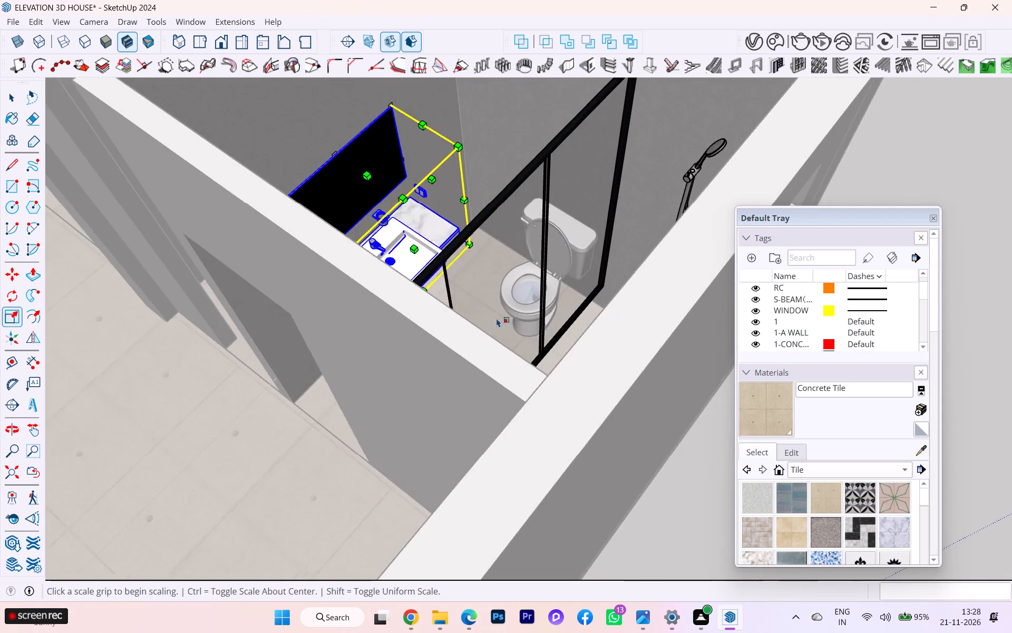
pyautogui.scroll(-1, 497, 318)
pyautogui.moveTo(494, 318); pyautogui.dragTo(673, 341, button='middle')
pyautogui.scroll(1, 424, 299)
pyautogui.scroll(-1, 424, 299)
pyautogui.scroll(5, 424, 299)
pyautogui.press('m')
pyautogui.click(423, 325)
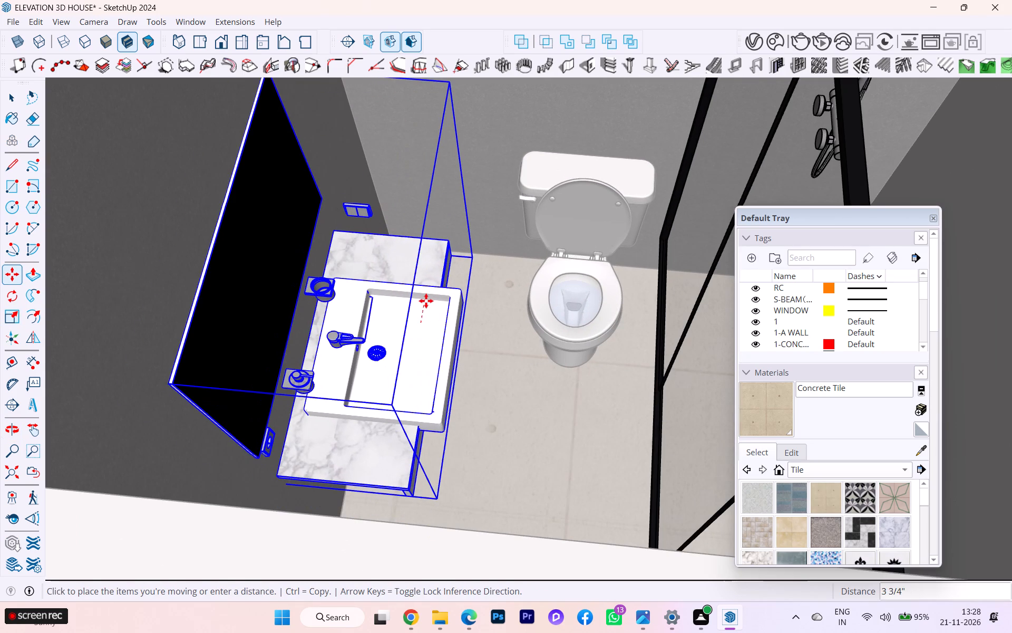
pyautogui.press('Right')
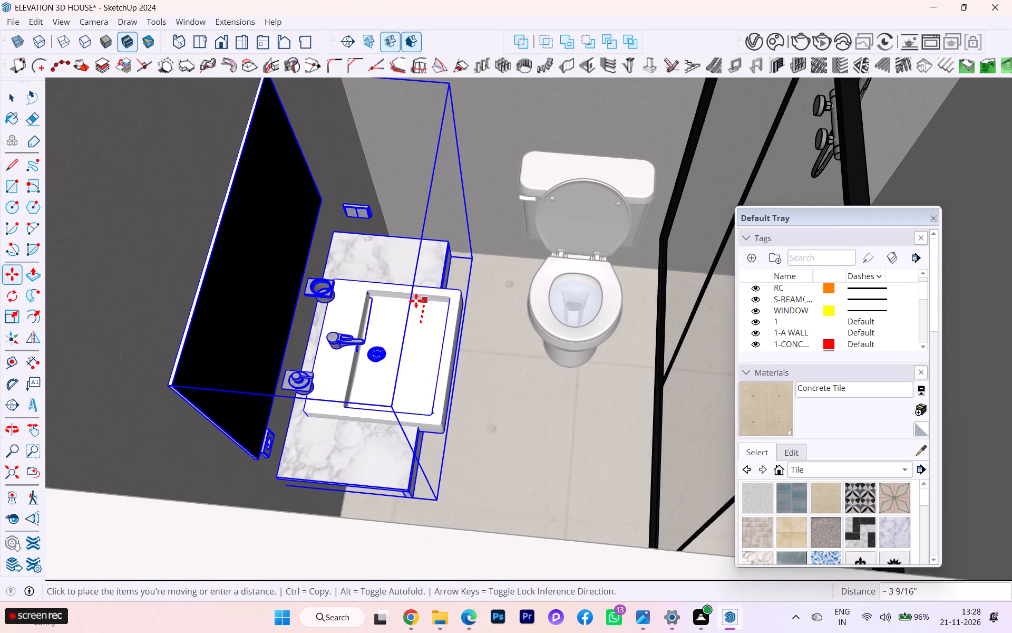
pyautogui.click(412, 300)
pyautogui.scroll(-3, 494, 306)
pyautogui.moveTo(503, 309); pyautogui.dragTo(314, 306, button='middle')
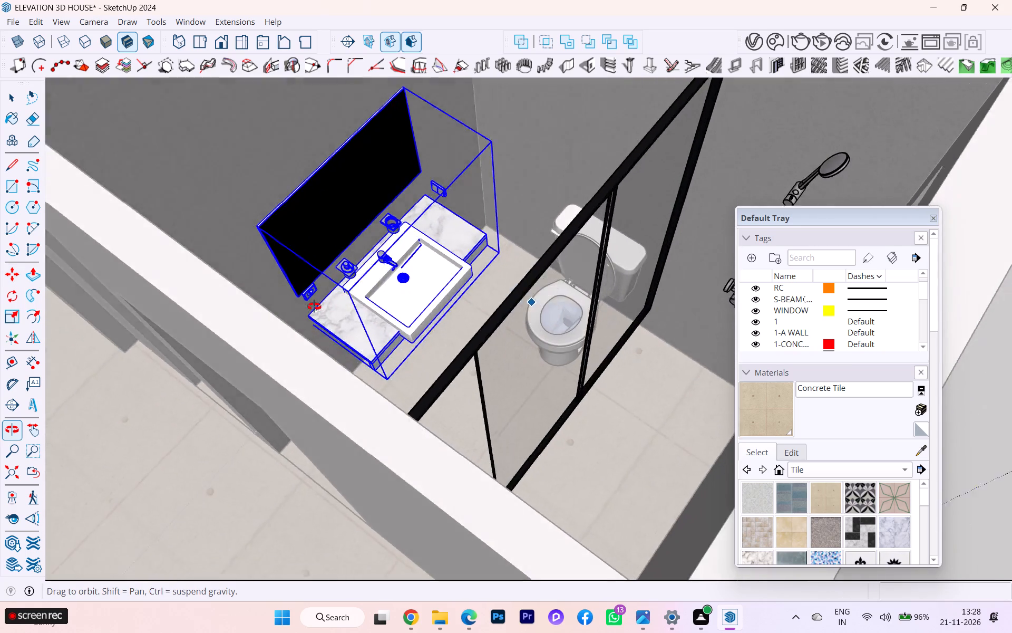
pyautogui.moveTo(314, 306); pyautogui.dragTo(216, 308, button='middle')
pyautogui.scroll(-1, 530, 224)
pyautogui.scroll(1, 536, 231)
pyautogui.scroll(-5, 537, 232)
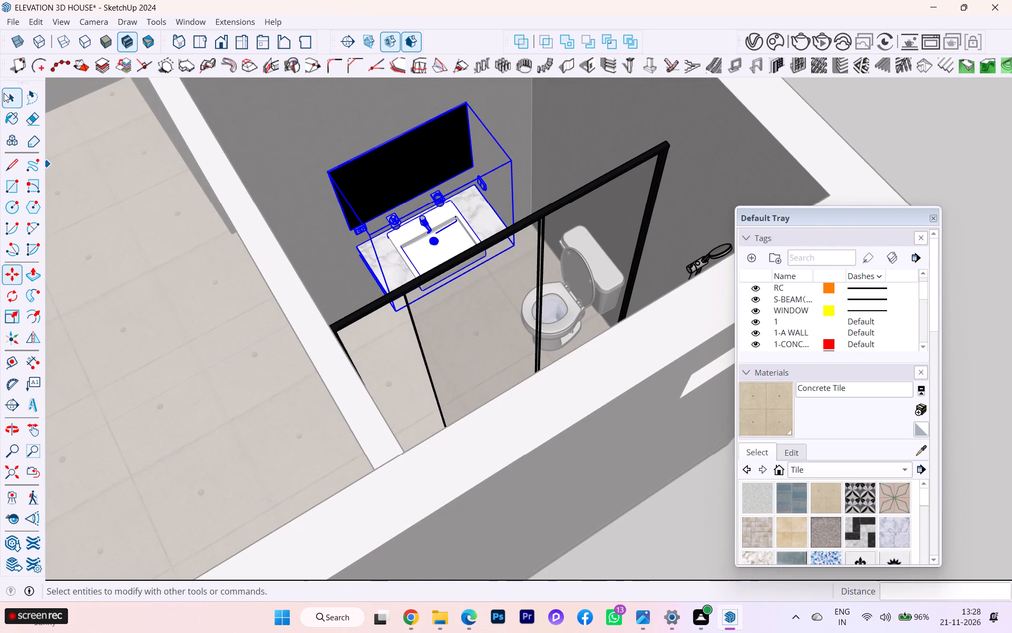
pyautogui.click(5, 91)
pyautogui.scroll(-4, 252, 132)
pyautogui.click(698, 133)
# Delete the resized vanity and mirror set from the rearranged bathroom.
pyautogui.scroll(1, 391, 164)
pyautogui.scroll(-1, 391, 162)
pyautogui.scroll(2, 390, 162)
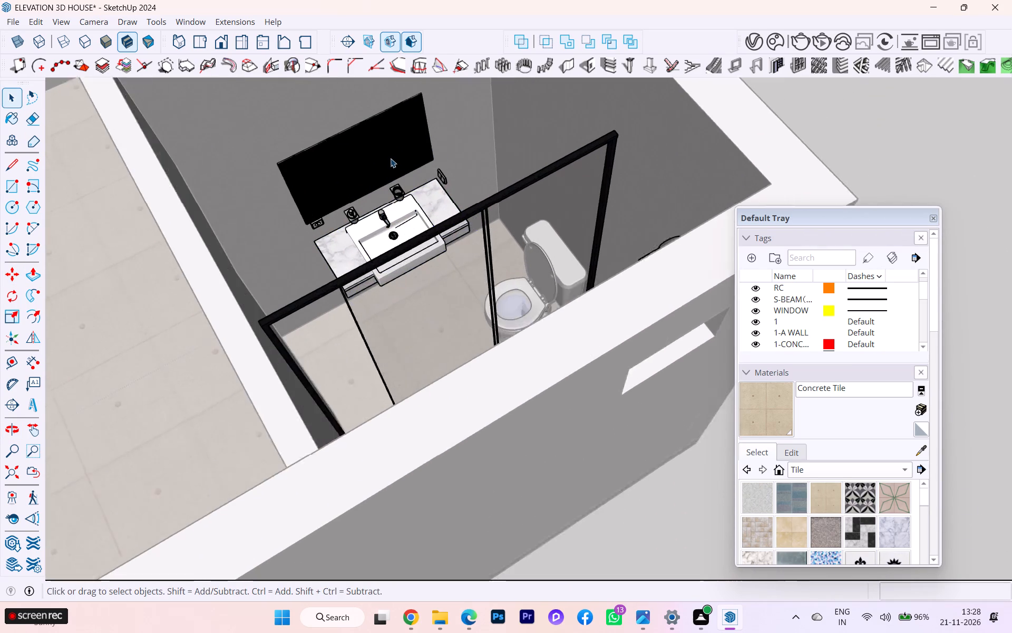
pyautogui.scroll(2, 391, 158)
pyautogui.moveTo(380, 178); pyautogui.dragTo(537, 157, button='middle')
pyautogui.moveTo(325, 245); pyautogui.dragTo(486, 80, button='middle')
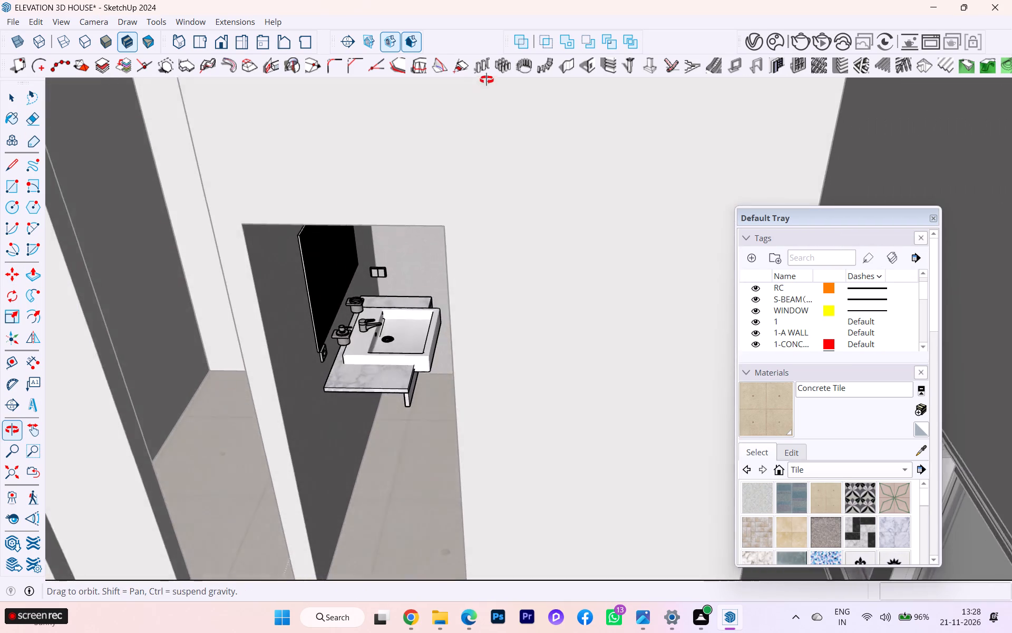
pyautogui.moveTo(486, 80); pyautogui.dragTo(493, 58, button='middle')
pyautogui.scroll(-1, 391, 306)
pyautogui.scroll(12, 391, 317)
pyautogui.moveTo(443, 335); pyautogui.dragTo(409, 294, button='middle')
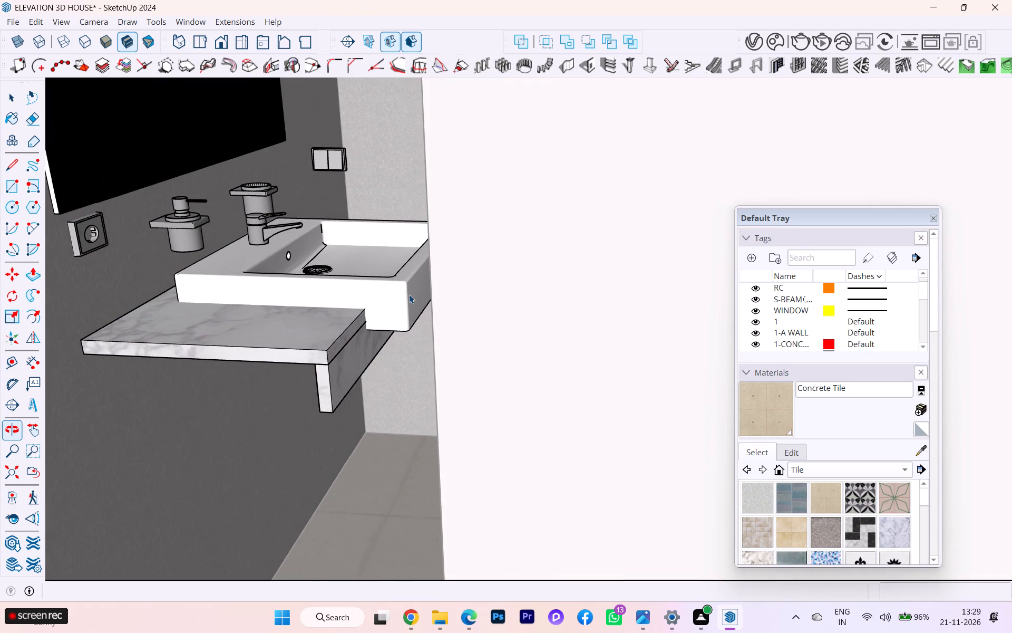
pyautogui.scroll(-6, 409, 294)
pyautogui.click(354, 315)
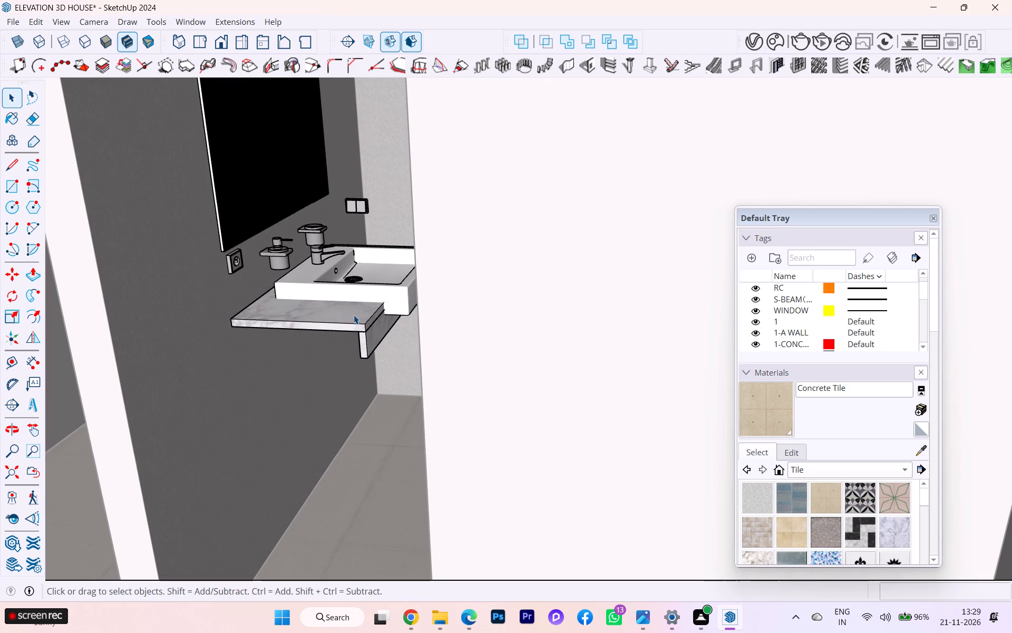
pyautogui.press('Delete')
# Copy the vanity and mirror set from the furnished plan's narrow bathroom with the angled doorway wall.
pyautogui.scroll(-4, 354, 314)
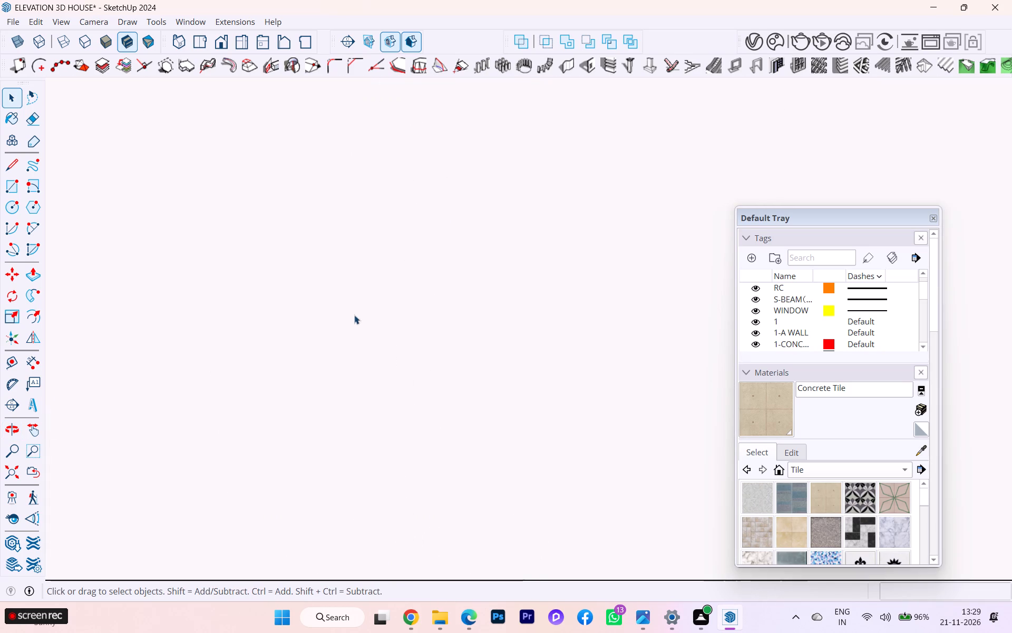
pyautogui.scroll(-5, 354, 315)
pyautogui.click(3, 467)
pyautogui.scroll(-2, 260, 320)
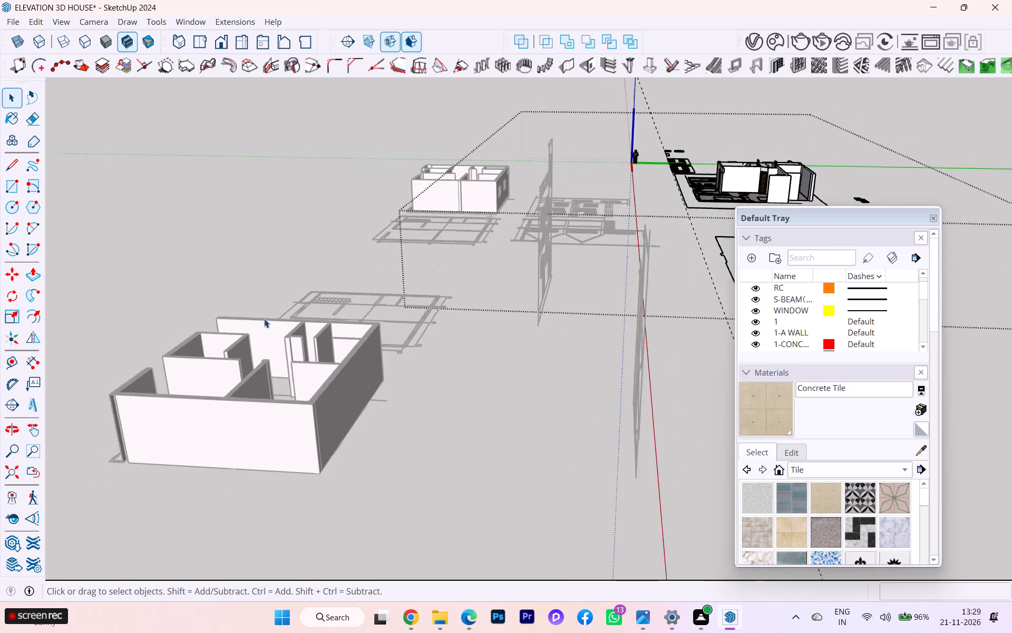
pyautogui.scroll(-2, 264, 319)
pyautogui.scroll(-1, 444, 338)
pyautogui.moveTo(441, 341); pyautogui.dragTo(426, 427, button='middle')
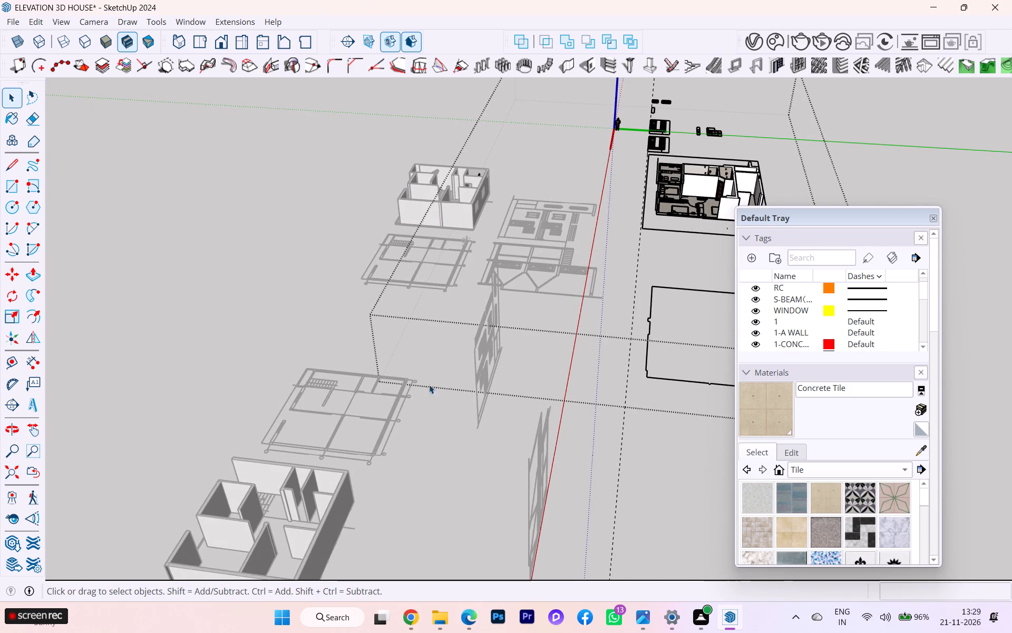
pyautogui.scroll(8, 681, 141)
pyautogui.scroll(5, 731, 174)
pyautogui.scroll(-1, 763, 175)
pyautogui.scroll(3, 763, 175)
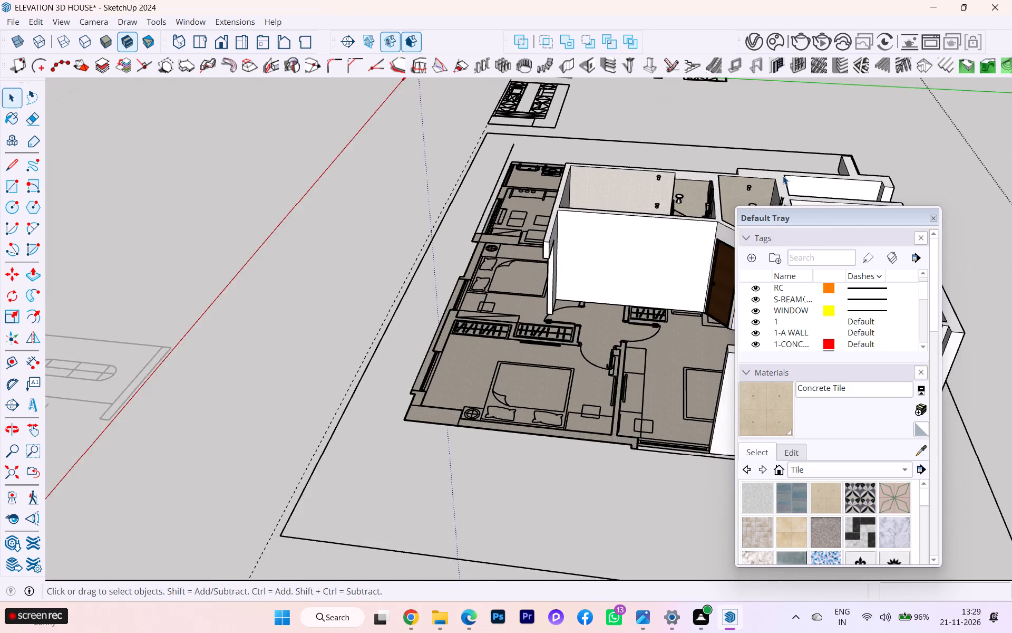
pyautogui.scroll(1, 542, 165)
pyautogui.scroll(-9, 460, 175)
pyautogui.scroll(1, 431, 191)
pyautogui.scroll(-1, 431, 191)
pyautogui.scroll(9, 649, 218)
pyautogui.scroll(-1, 609, 214)
pyautogui.scroll(1, 600, 214)
pyautogui.scroll(-2, 589, 215)
pyautogui.moveTo(582, 217); pyautogui.dragTo(650, 340, button='middle')
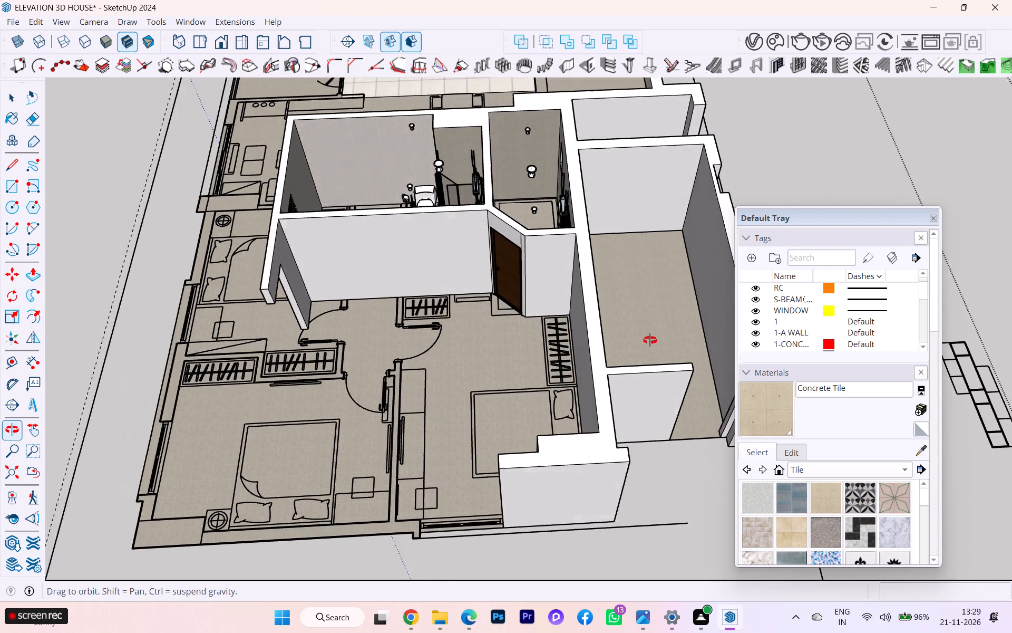
pyautogui.moveTo(650, 340); pyautogui.dragTo(653, 352, button='middle')
pyautogui.scroll(3, 610, 294)
pyautogui.moveTo(537, 209); pyautogui.dragTo(607, 309, button='middle')
pyautogui.scroll(7, 606, 308)
pyautogui.moveTo(516, 276); pyautogui.dragTo(714, 206, button='middle')
pyautogui.scroll(5, 521, 237)
pyautogui.scroll(-2, 462, 244)
pyautogui.moveTo(463, 245); pyautogui.dragTo(642, 241, button='middle')
pyautogui.scroll(3, 604, 266)
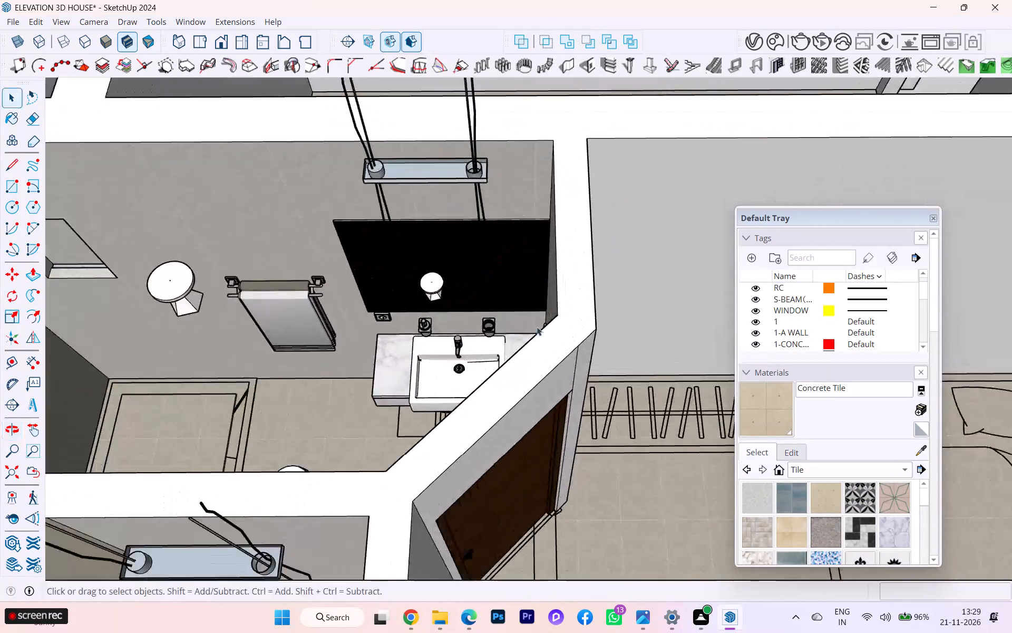
pyautogui.scroll(4, 537, 327)
pyautogui.moveTo(385, 378); pyautogui.dragTo(540, 317, button='middle')
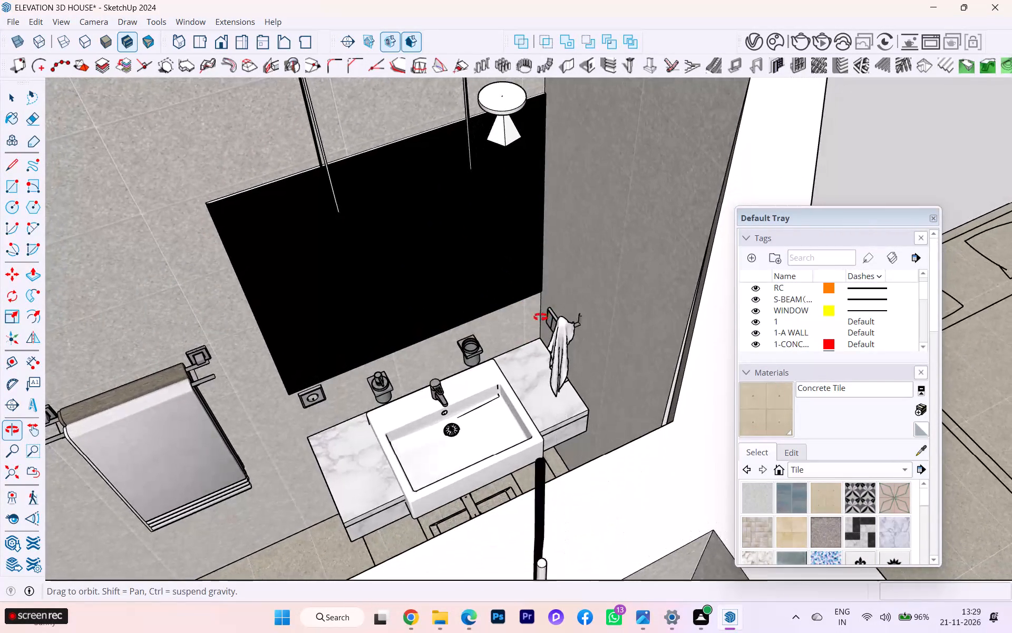
pyautogui.moveTo(540, 317); pyautogui.dragTo(540, 318, button='middle')
pyautogui.click(459, 462)
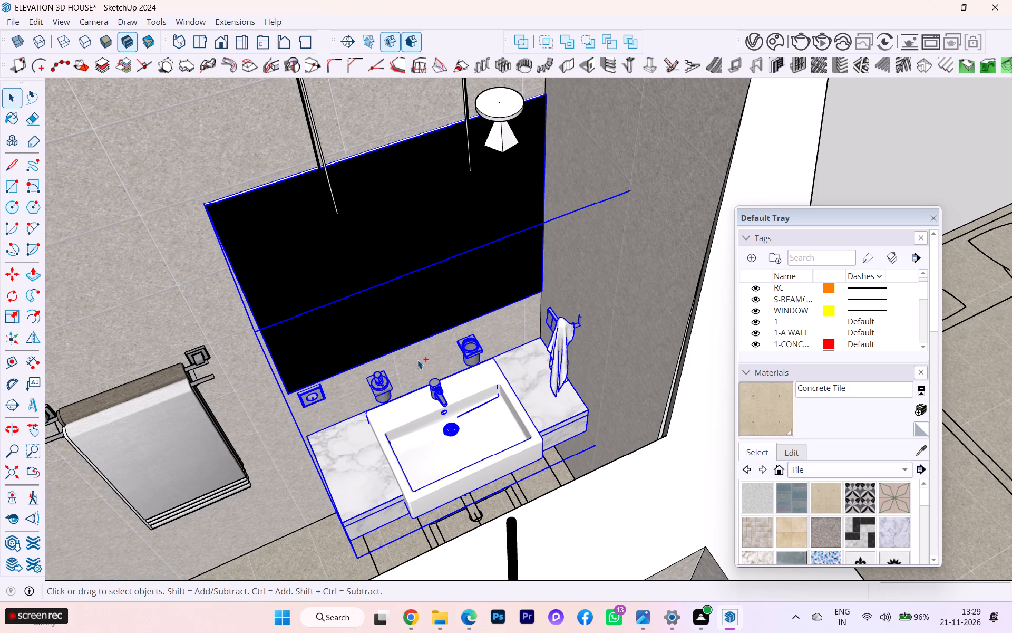
pyautogui.hotkey('ctrl', 'c')
# Add the towel rack beside the vanity to the selection and copy both sets.
pyautogui.scroll(-7, 370, 349)
pyautogui.scroll(-4, 309, 329)
pyautogui.scroll(1, 293, 325)
pyautogui.scroll(-1, 293, 325)
pyautogui.scroll(10, 288, 366)
pyautogui.scroll(-5, 329, 352)
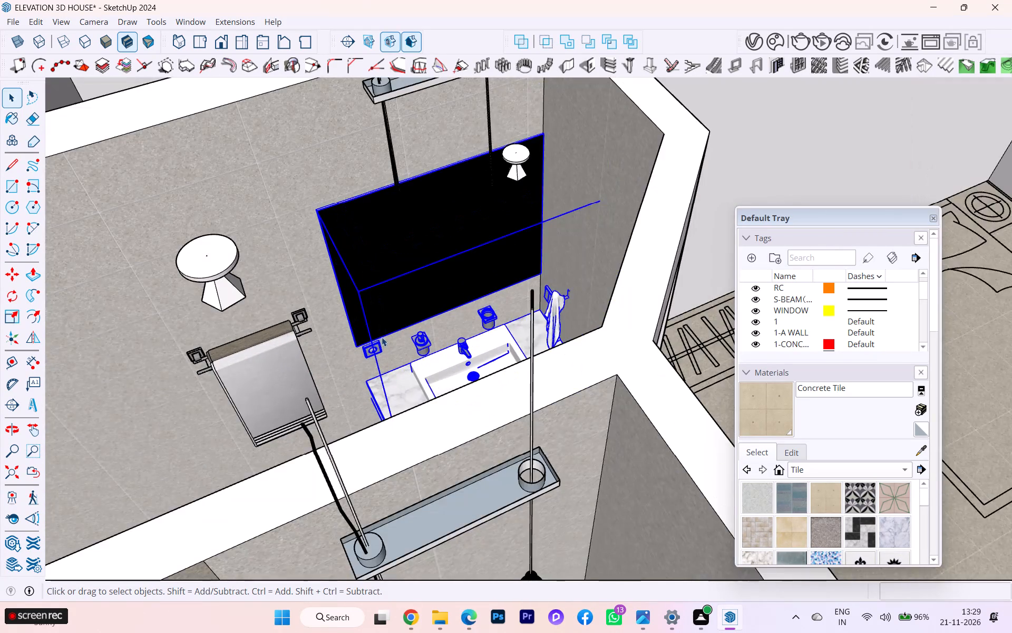
pyautogui.scroll(-1, 383, 336)
pyautogui.keyDown('ctrl'); pyautogui.click(287, 372); pyautogui.keyUp('ctrl')
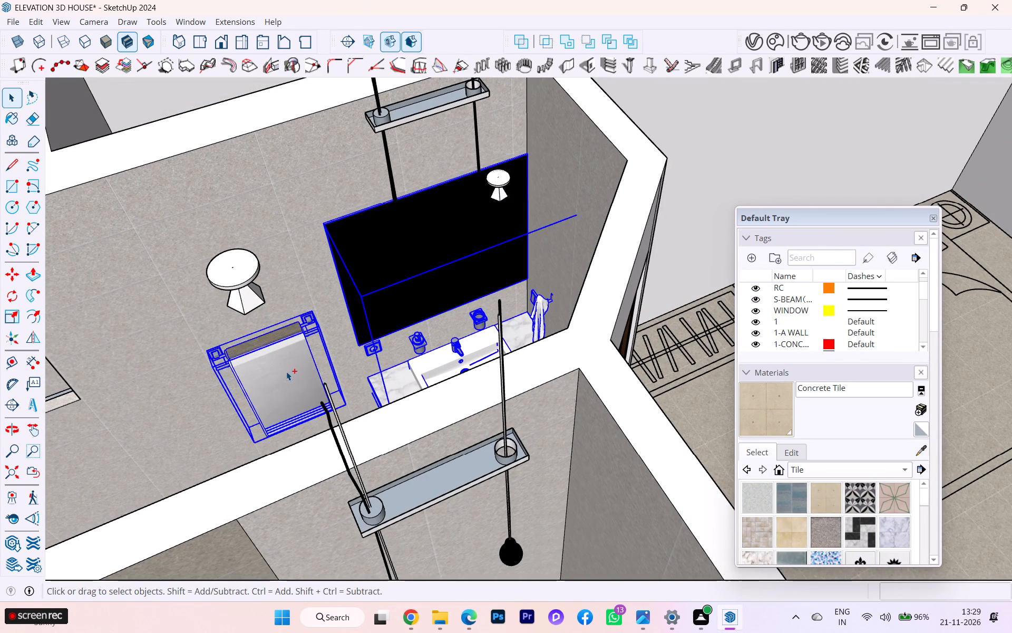
pyautogui.keyDown('ctrl'); pyautogui.scroll(2, 408, 318); pyautogui.keyUp('ctrl')
pyautogui.scroll(-2, 444, 316)
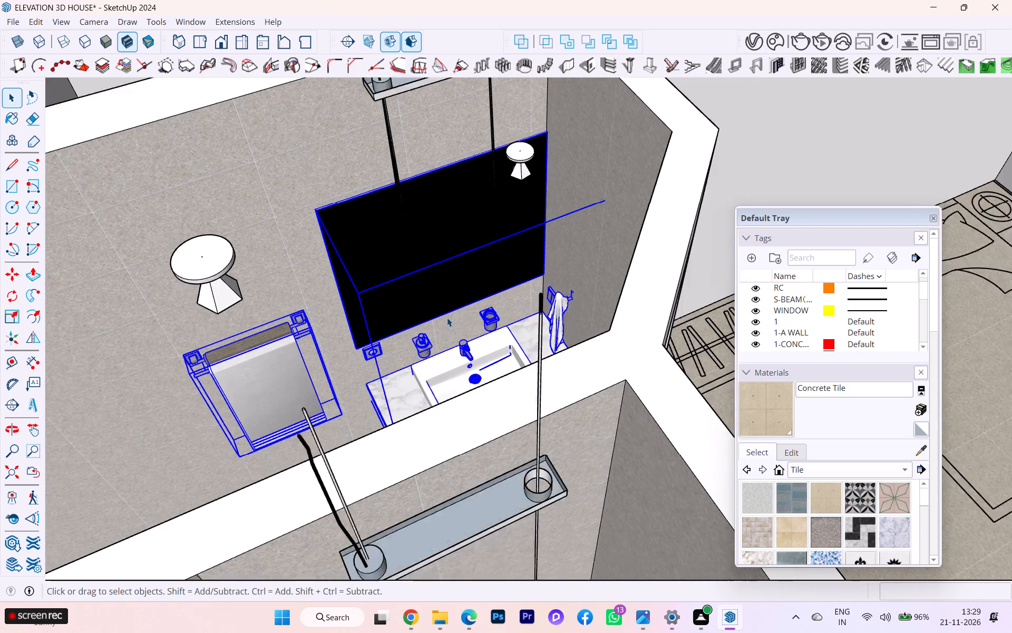
pyautogui.scroll(-1, 447, 318)
pyautogui.hotkey('ctrl', 'c')
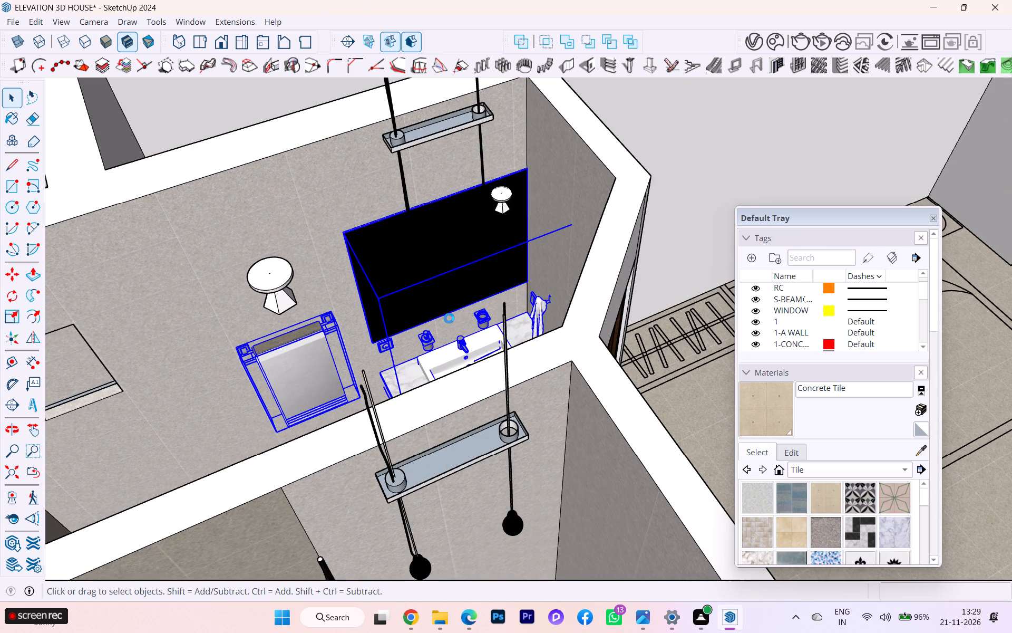
# Examine the furnished plan's two adjoining bathrooms, checking the window niche, doors, vanity wall and shower area.
pyautogui.scroll(-7, 464, 317)
pyautogui.scroll(5, 304, 343)
pyautogui.scroll(-1, 298, 338)
pyautogui.scroll(2, 298, 338)
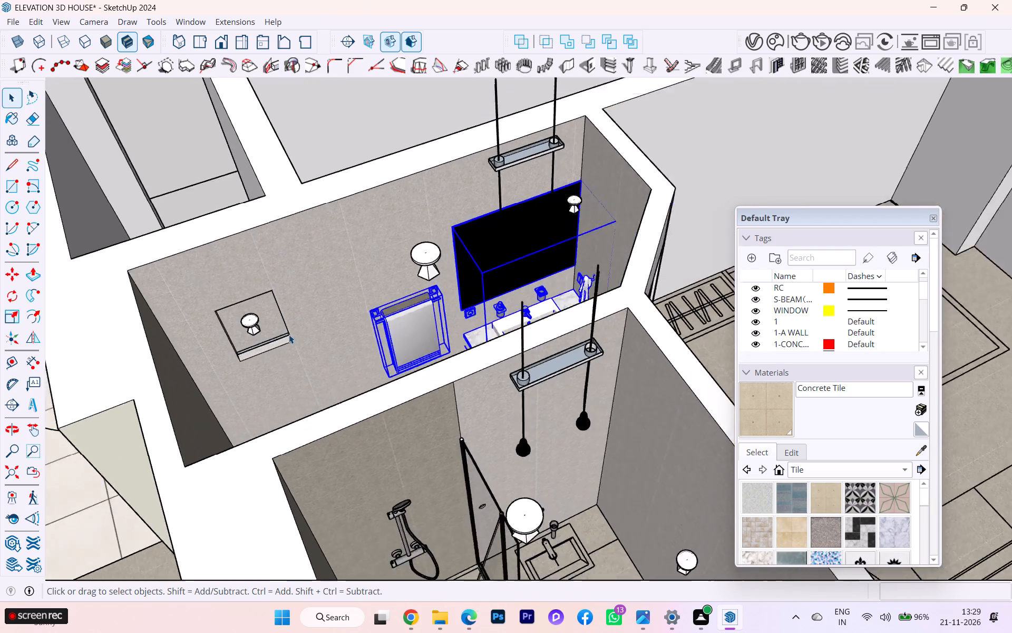
pyautogui.scroll(5, 285, 334)
pyautogui.moveTo(281, 328); pyautogui.dragTo(443, 248, button='middle')
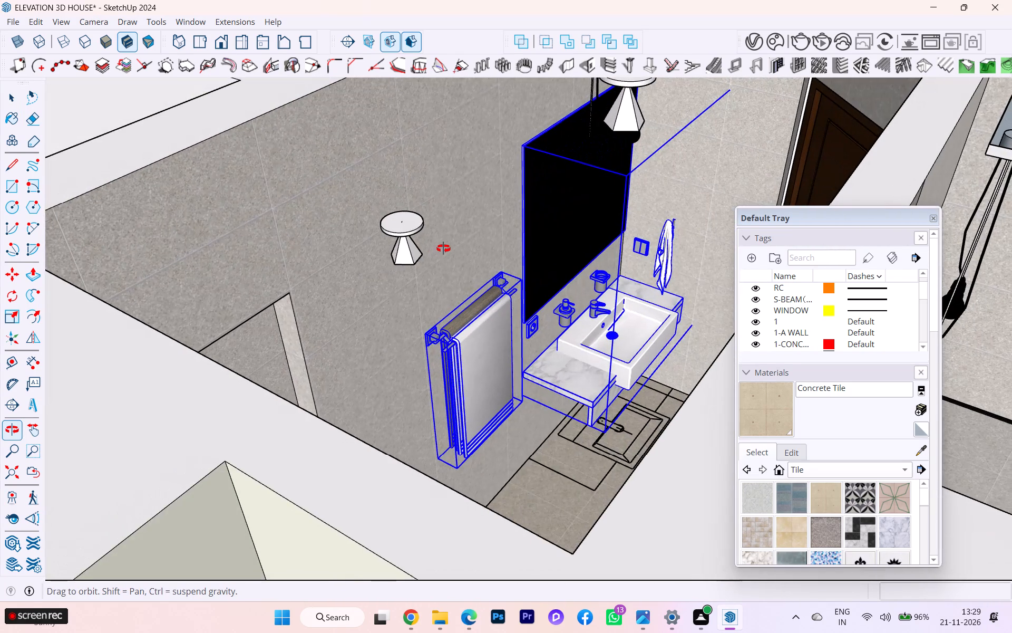
pyautogui.moveTo(443, 248); pyautogui.dragTo(442, 255, button='middle')
pyautogui.scroll(4, 341, 344)
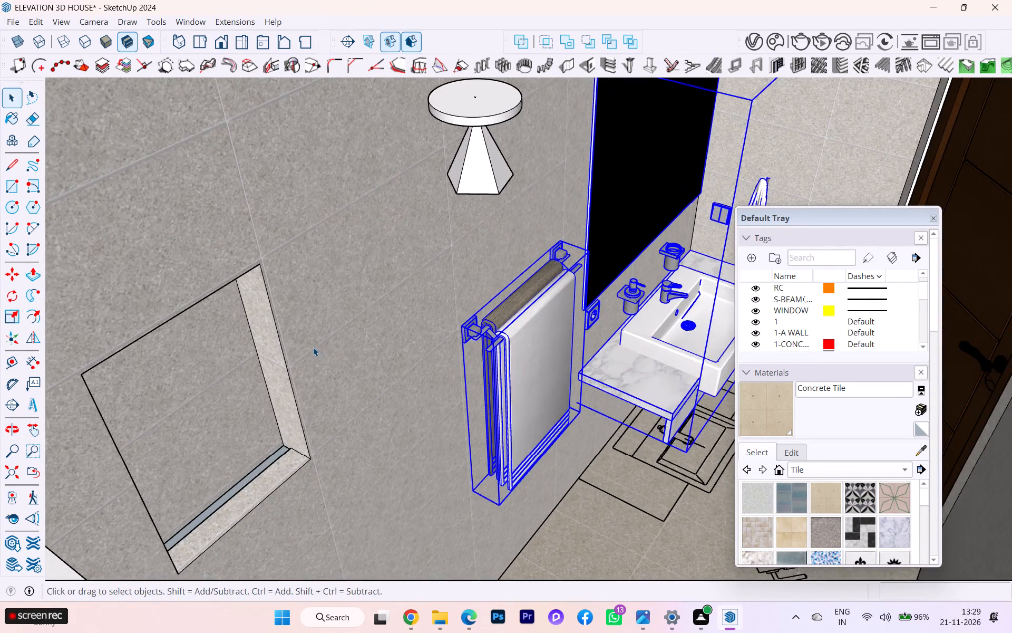
pyautogui.scroll(-5, 313, 347)
pyautogui.moveTo(313, 344); pyautogui.dragTo(687, 328, button='middle')
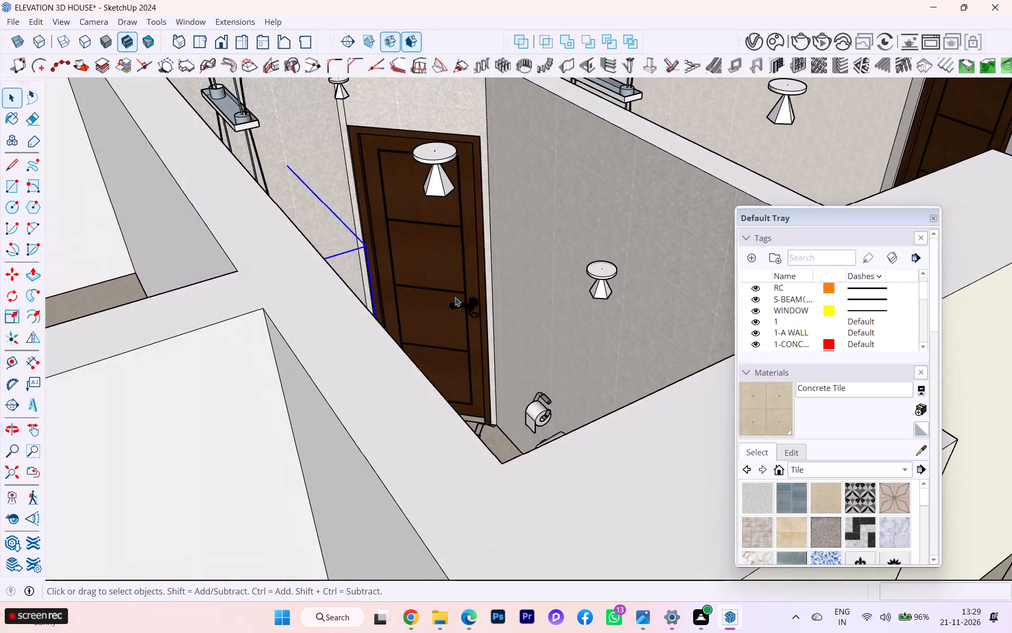
pyautogui.scroll(-4, 430, 304)
pyautogui.moveTo(478, 360); pyautogui.dragTo(439, 415, button='middle')
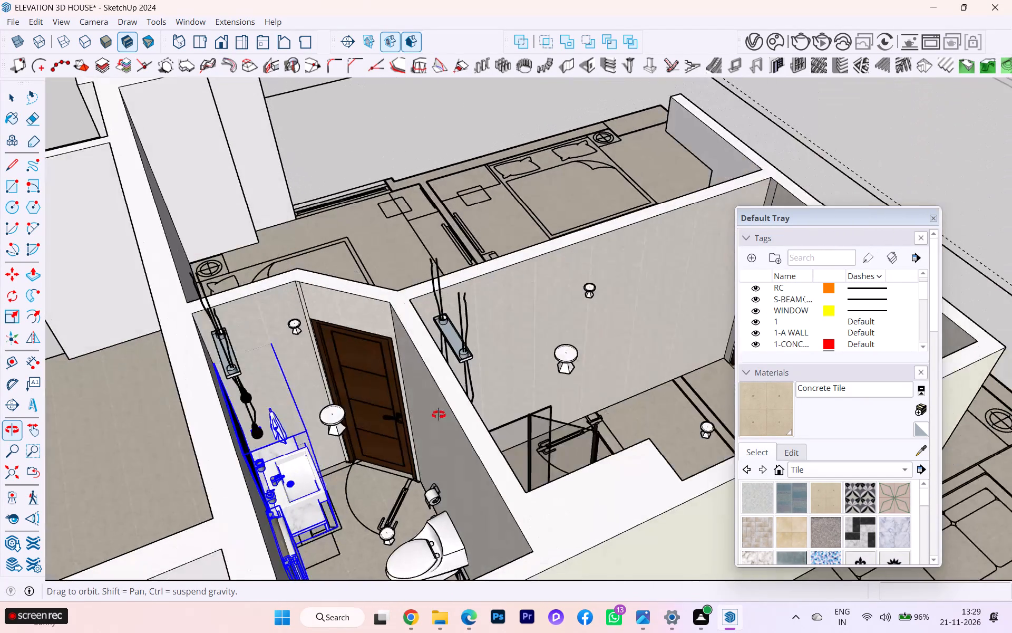
pyautogui.moveTo(439, 415); pyautogui.dragTo(427, 416, button='middle')
pyautogui.scroll(2, 509, 402)
pyautogui.scroll(6, 323, 405)
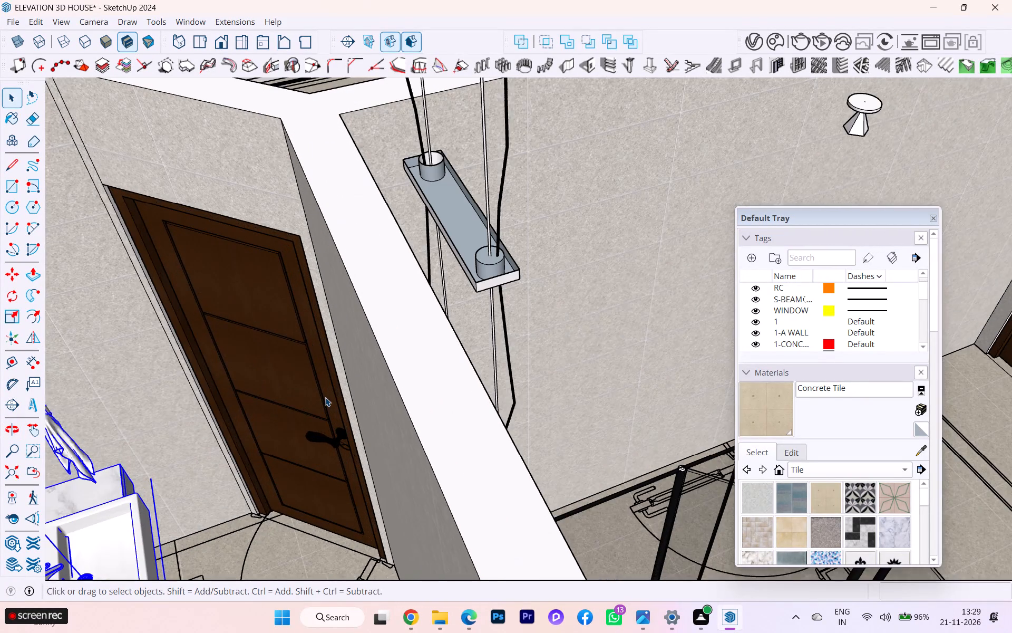
pyautogui.scroll(-1, 329, 396)
pyautogui.scroll(1, 329, 396)
pyautogui.scroll(-5, 329, 396)
pyautogui.scroll(1, 329, 396)
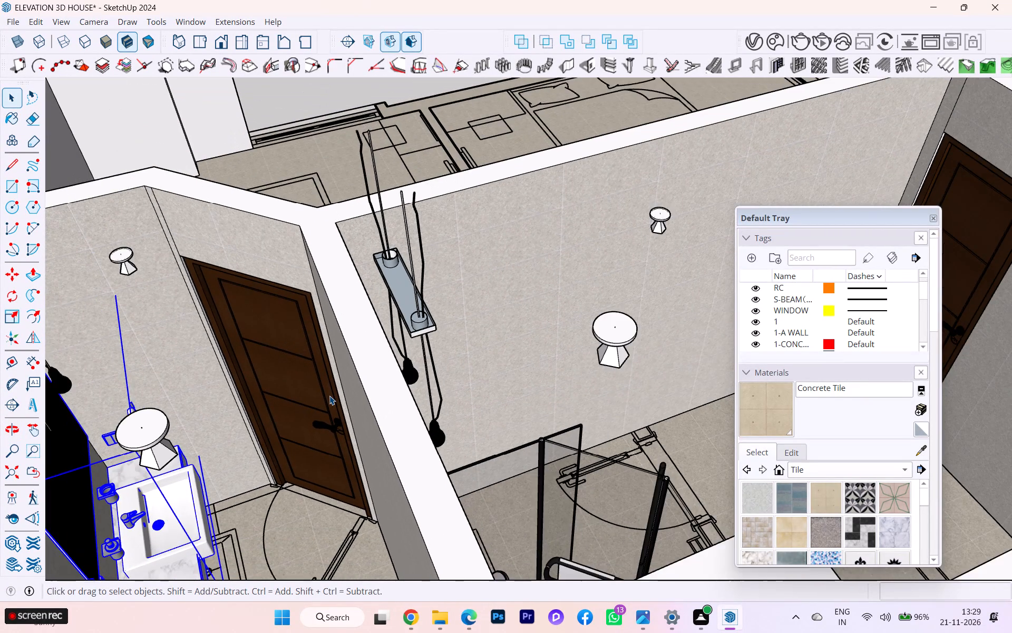
pyautogui.scroll(-2, 329, 396)
pyautogui.scroll(2, 329, 396)
pyautogui.scroll(-1, 329, 396)
pyautogui.scroll(5, 513, 425)
pyautogui.scroll(2, 640, 456)
pyautogui.scroll(-1, 638, 456)
pyautogui.scroll(2, 637, 456)
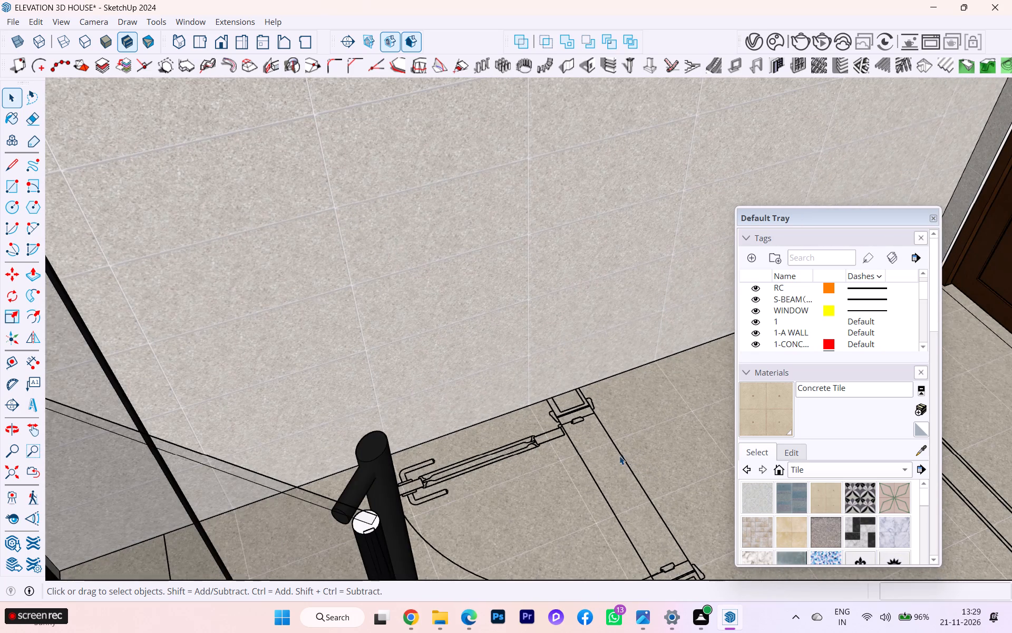
pyautogui.scroll(3, 544, 427)
pyautogui.scroll(-3, 544, 427)
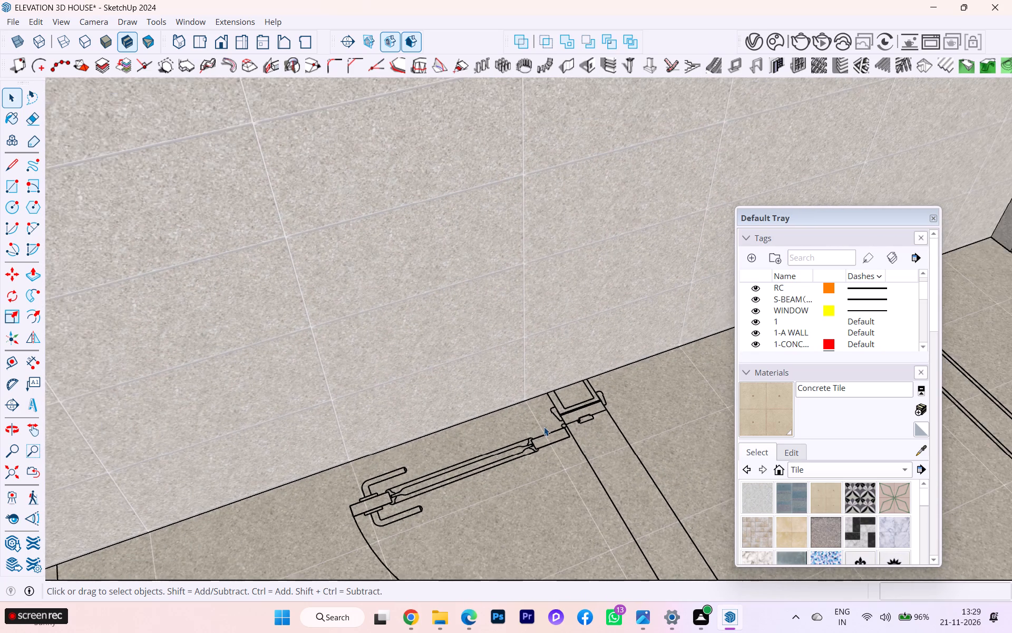
pyautogui.scroll(-18, 544, 427)
pyautogui.scroll(4, 415, 417)
pyautogui.scroll(2, 383, 369)
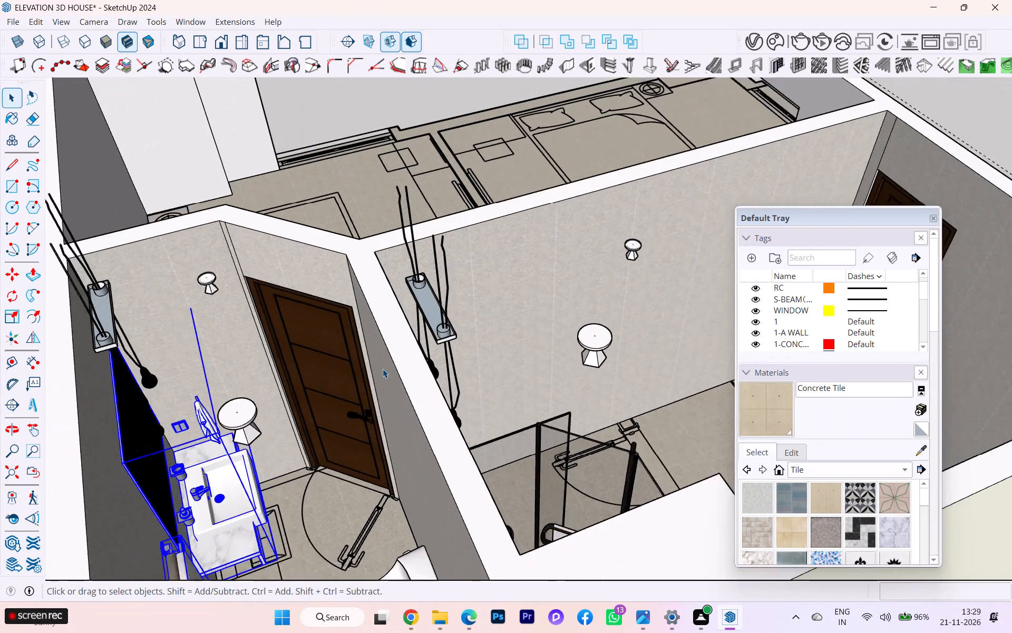
pyautogui.scroll(1, 383, 369)
pyautogui.moveTo(419, 376); pyautogui.dragTo(97, 390, button='middle')
pyautogui.scroll(-1, 401, 362)
# Move the selected vanity and mirror set and towel rack about 97' 4" into the other plan's bathroom beside the toilet.
pyautogui.moveTo(397, 365); pyautogui.dragTo(305, 388, button='middle')
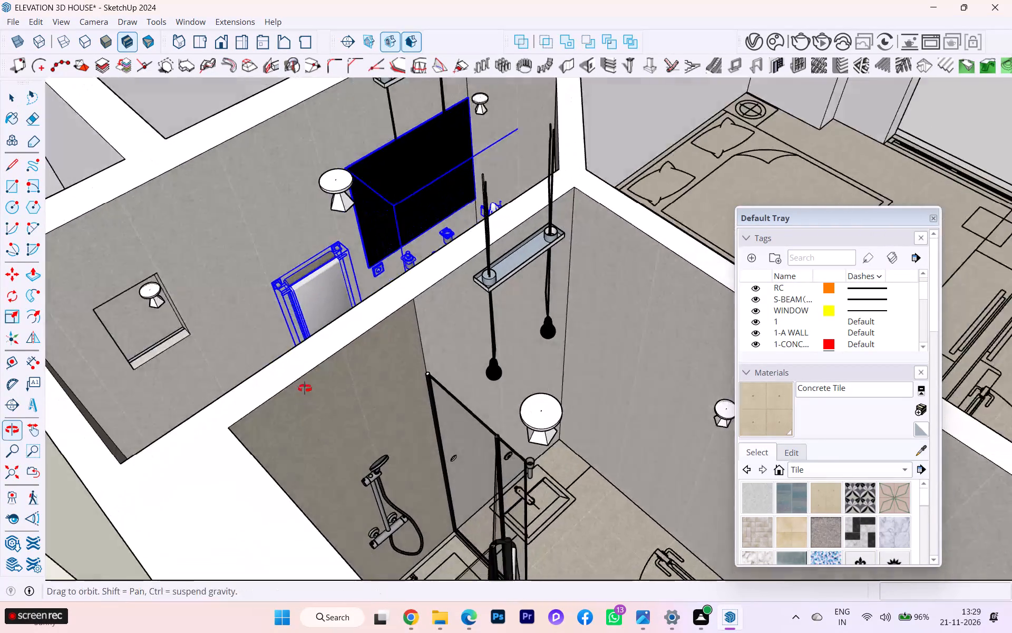
pyautogui.moveTo(305, 388); pyautogui.dragTo(292, 389, button='middle')
pyautogui.scroll(-1, 361, 331)
pyautogui.press('m')
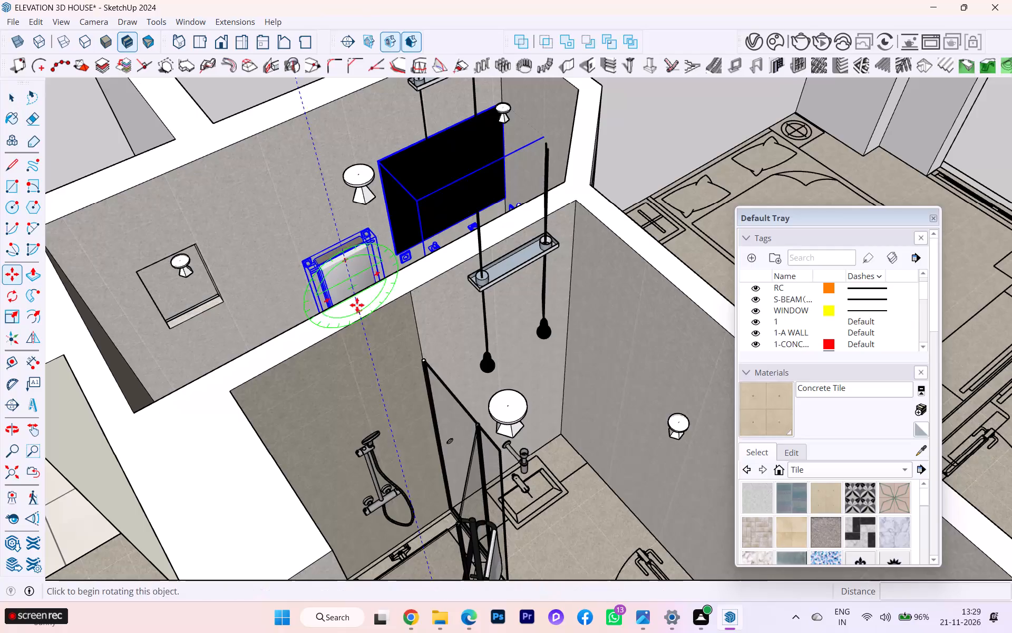
pyautogui.click(371, 265)
pyautogui.scroll(-2, 489, 277)
pyautogui.scroll(1, 487, 278)
pyautogui.scroll(-2, 486, 279)
pyautogui.scroll(-10, 400, 268)
pyautogui.scroll(2, 397, 266)
pyautogui.scroll(-8, 397, 266)
pyautogui.scroll(-4, 339, 250)
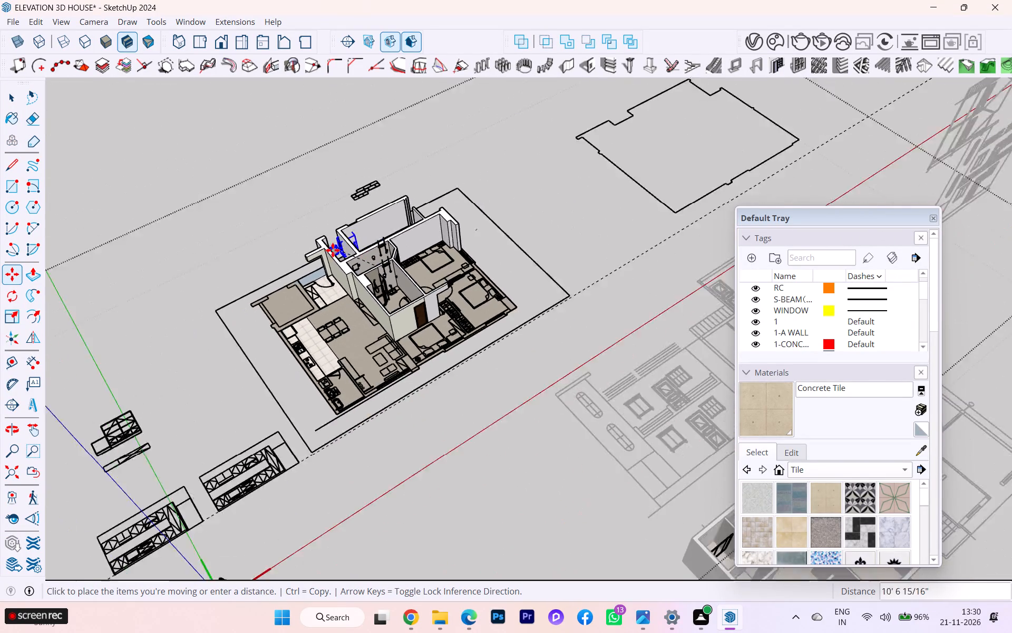
pyautogui.scroll(-3, 333, 250)
pyautogui.scroll(1, 328, 251)
pyautogui.scroll(-2, 328, 251)
pyautogui.scroll(1, 334, 249)
pyautogui.scroll(-2, 339, 250)
pyautogui.scroll(1, 586, 408)
pyautogui.scroll(3, 540, 400)
pyautogui.scroll(-1, 540, 400)
pyautogui.scroll(5, 540, 400)
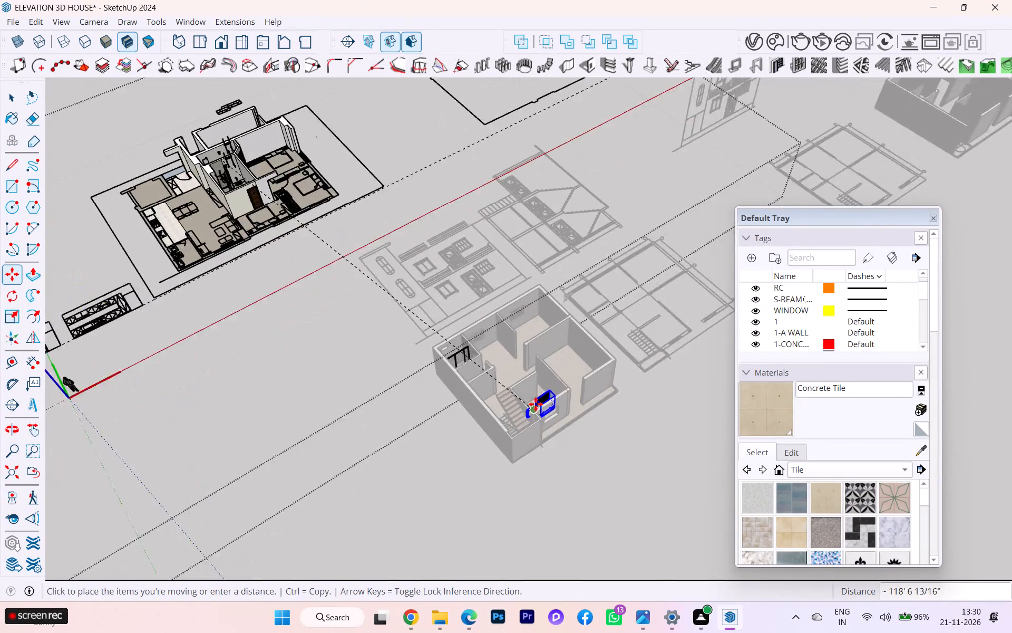
pyautogui.scroll(3, 536, 404)
pyautogui.scroll(-2, 490, 372)
pyautogui.scroll(4, 490, 372)
pyautogui.scroll(-1, 461, 357)
pyautogui.scroll(8, 461, 357)
pyautogui.moveTo(419, 342); pyautogui.dragTo(737, 358, button='middle')
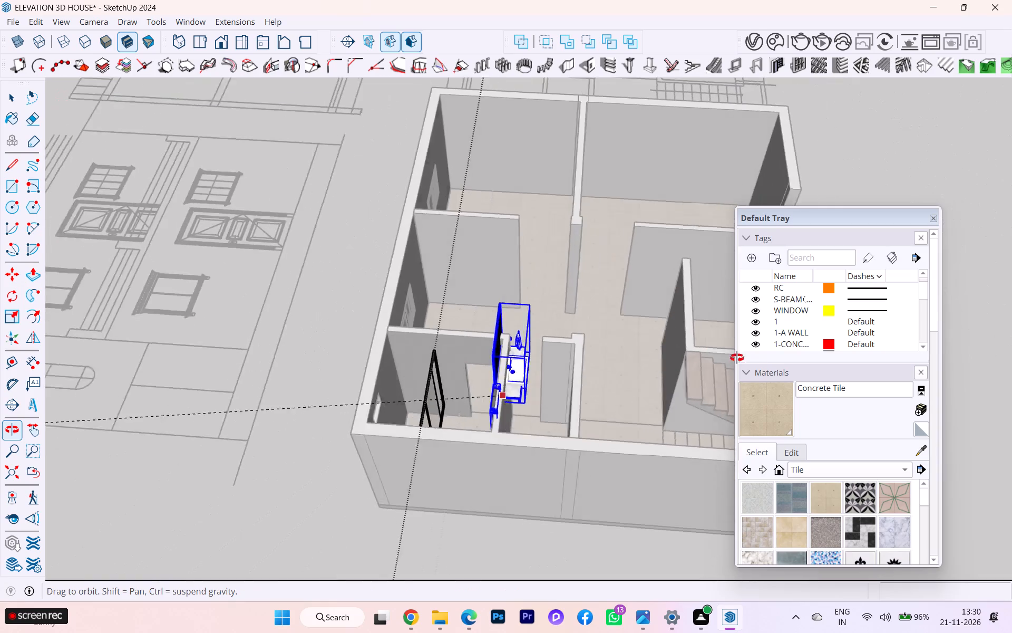
pyautogui.moveTo(737, 358); pyautogui.dragTo(776, 358, button='middle')
pyautogui.scroll(2, 531, 378)
pyautogui.scroll(-1, 520, 380)
pyautogui.scroll(2, 517, 381)
pyautogui.scroll(-3, 464, 385)
pyautogui.moveTo(465, 385); pyautogui.dragTo(743, 458, button='middle')
pyautogui.scroll(4, 628, 438)
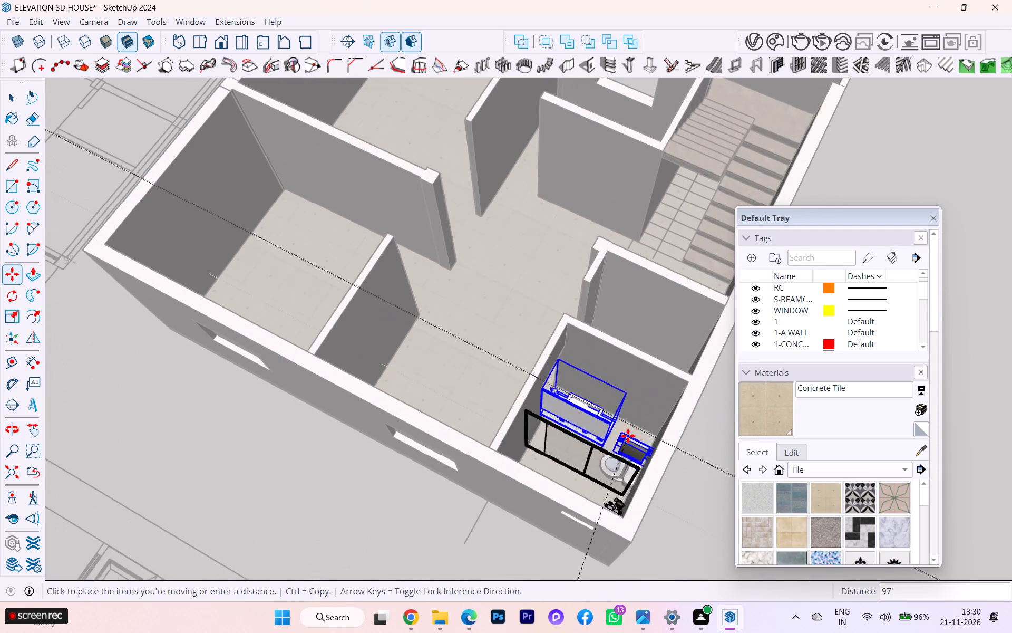
pyautogui.scroll(4, 628, 436)
pyautogui.scroll(-3, 644, 409)
pyautogui.scroll(4, 644, 409)
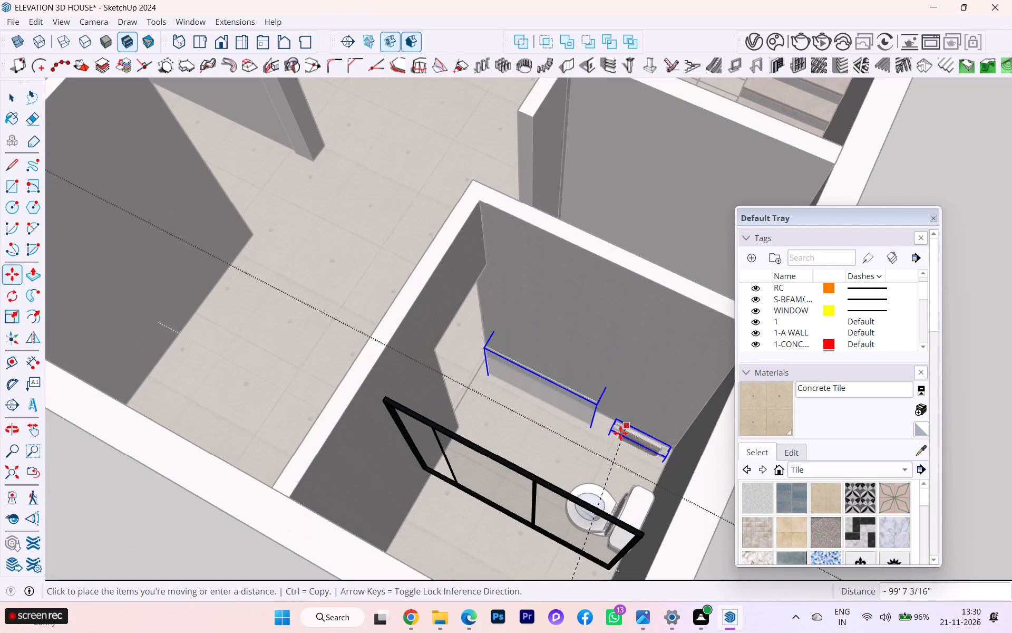
pyautogui.click(618, 443)
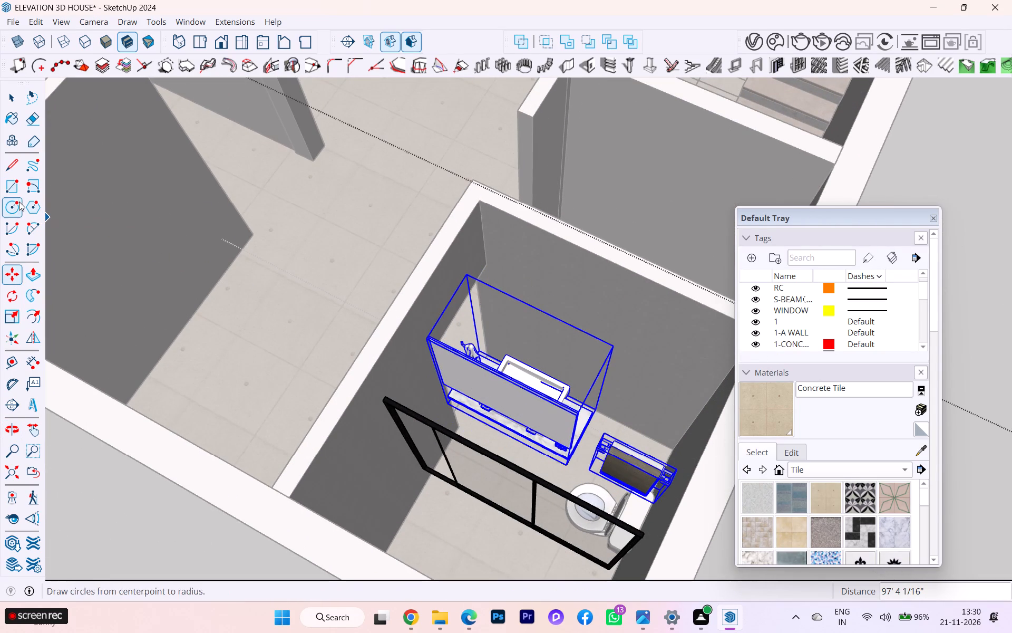
# Rotate the vanity and mirror set and towel rack 180 degrees about the vertical blue axis.
pyautogui.click(12, 298)
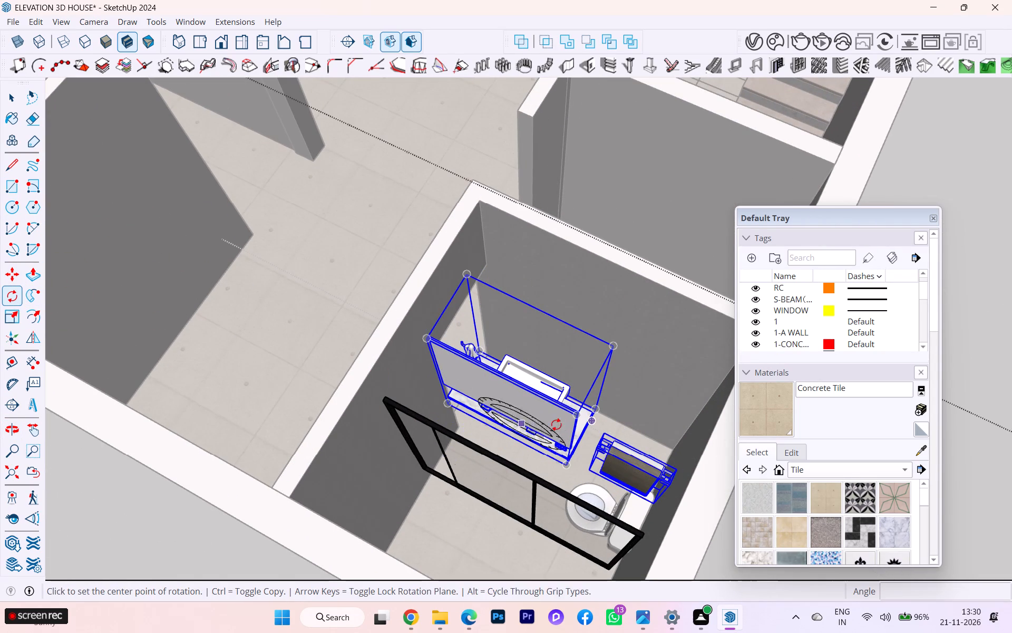
pyautogui.press('Up')
pyautogui.click(485, 372)
pyautogui.click(518, 378)
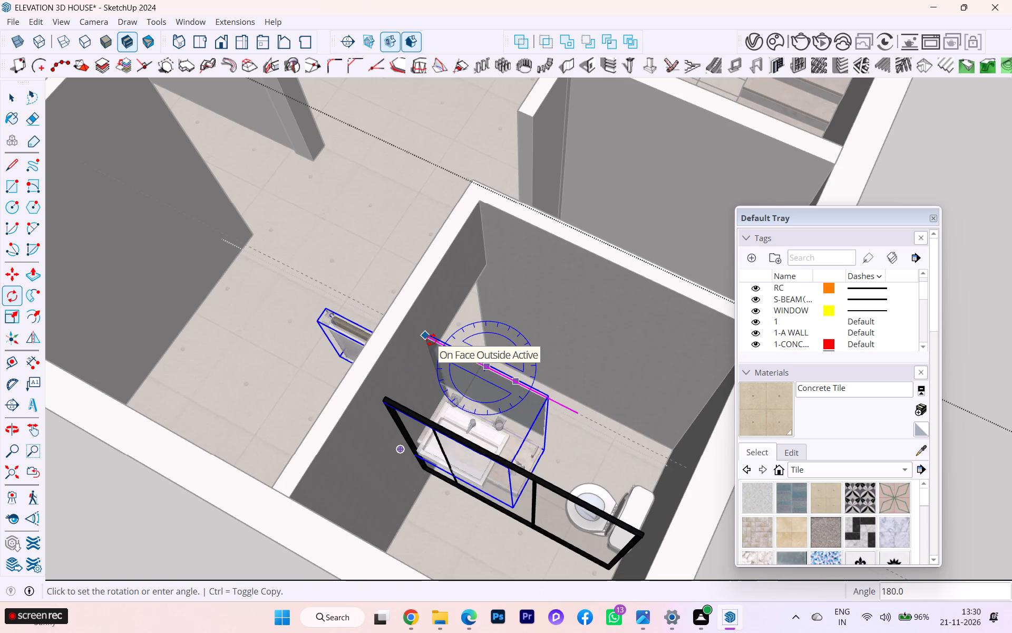
pyautogui.write('180')
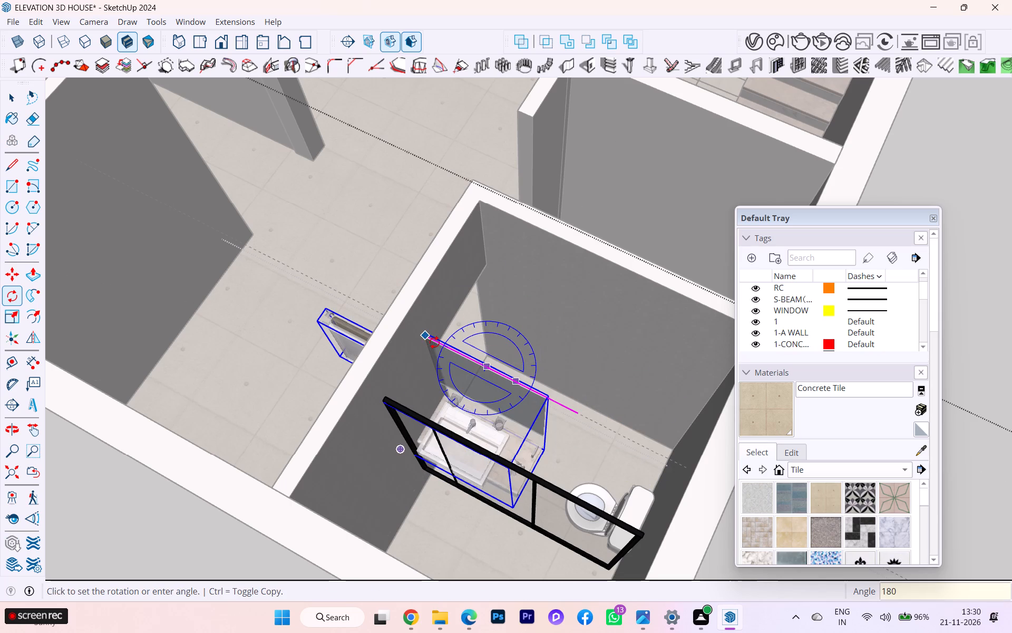
pyautogui.press('Return')
# Move the vanity and mirror set and towel rack into the corner, bringing the mirror flush against the bathroom walls facing the shower screen.
pyautogui.scroll(2, 558, 415)
pyautogui.scroll(-1, 560, 418)
pyautogui.scroll(1, 561, 419)
pyautogui.press('m')
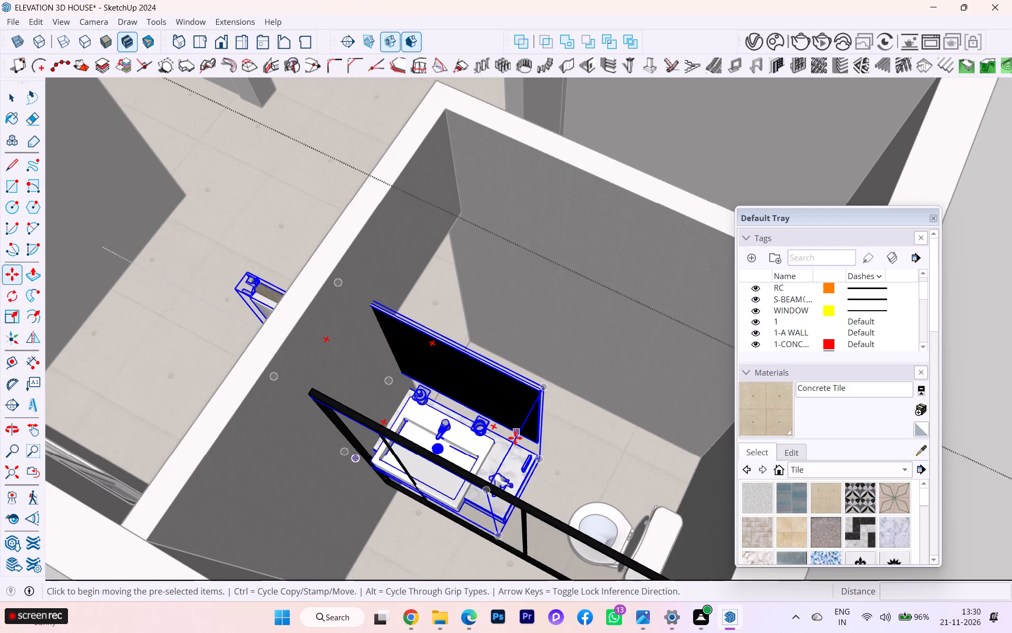
pyautogui.scroll(6, 517, 440)
pyautogui.click(556, 450)
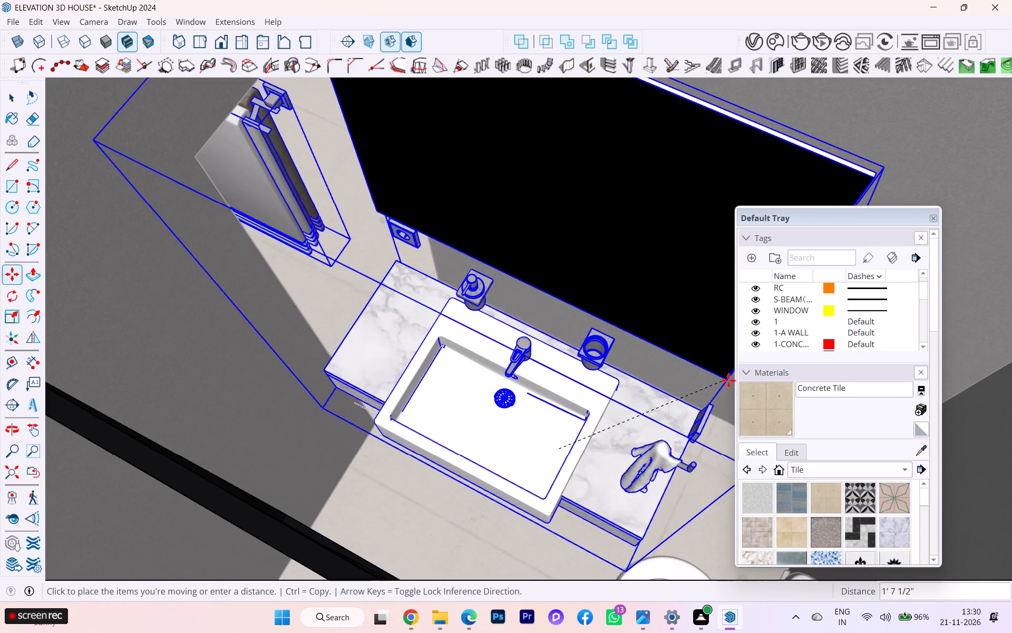
pyautogui.scroll(-11, 646, 379)
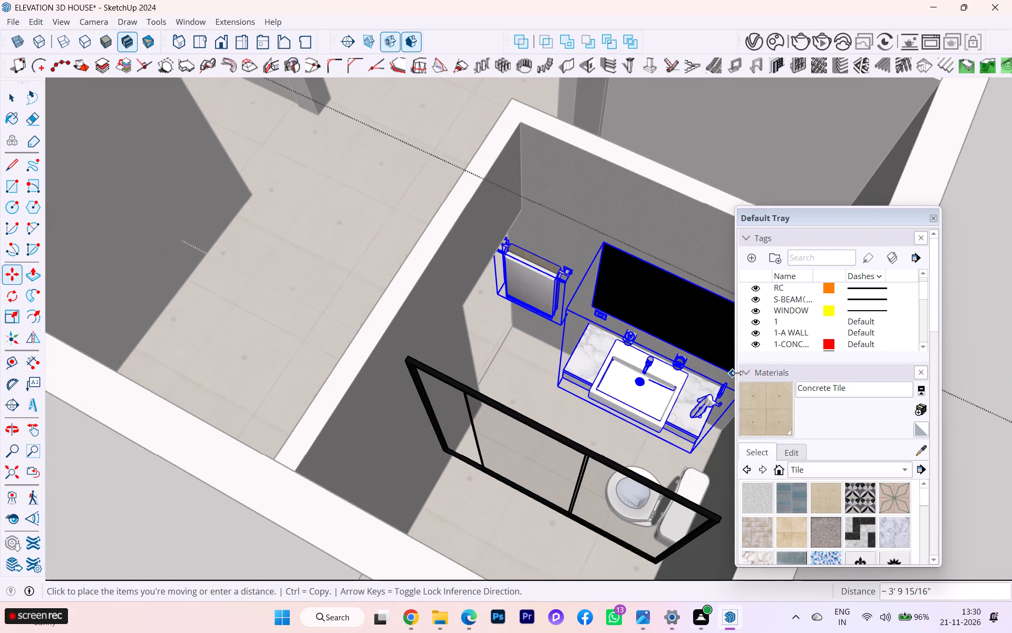
pyautogui.click(709, 340)
pyautogui.moveTo(621, 382); pyautogui.dragTo(481, 395, button='middle')
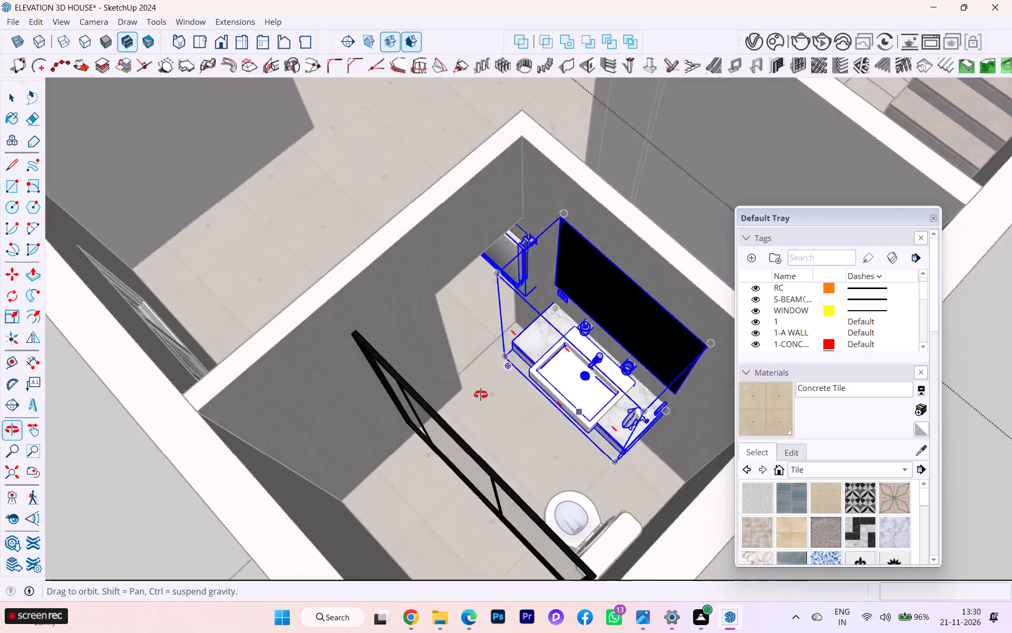
pyautogui.moveTo(481, 395); pyautogui.dragTo(386, 364, button='middle')
pyautogui.scroll(6, 528, 395)
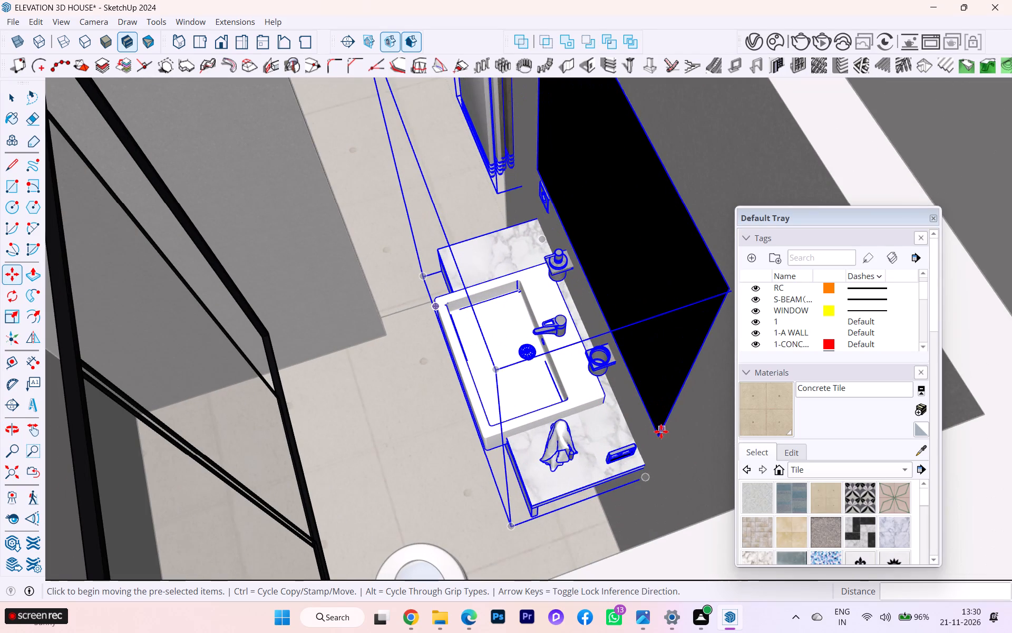
pyautogui.click(661, 433)
pyautogui.click(656, 431)
# Examine the placed vanity, mirror and towel rack from several angles, checking clearance to the toilet, shower screen and walls.
pyautogui.scroll(-1, 534, 433)
pyautogui.moveTo(534, 431); pyautogui.dragTo(569, 430, button='middle')
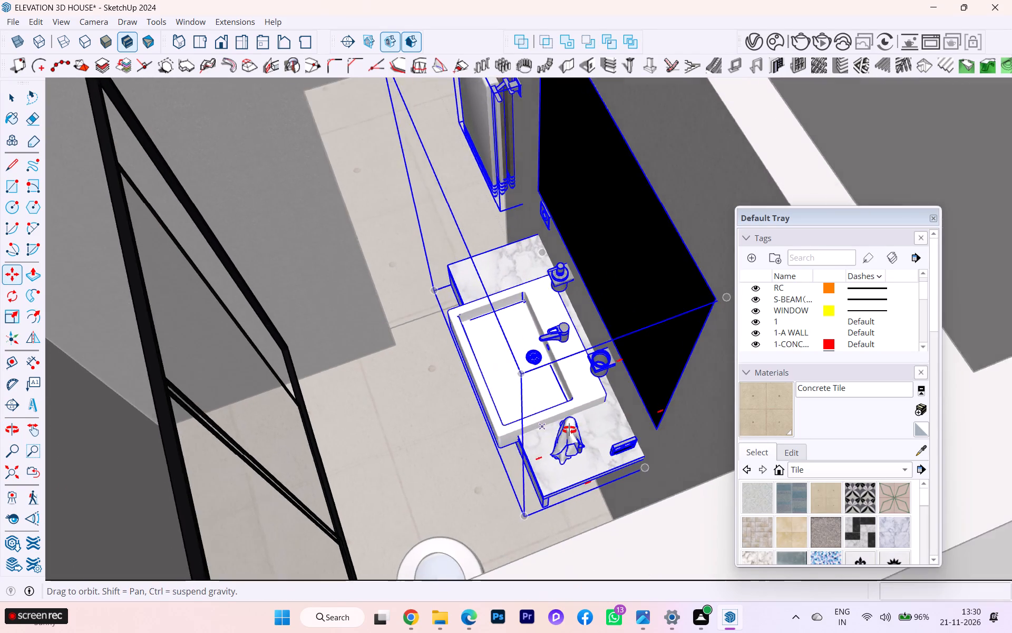
pyautogui.moveTo(569, 430); pyautogui.dragTo(811, 437, button='middle')
pyautogui.scroll(-3, 449, 421)
pyautogui.moveTo(445, 421); pyautogui.dragTo(563, 418, button='middle')
pyautogui.scroll(-3, 524, 405)
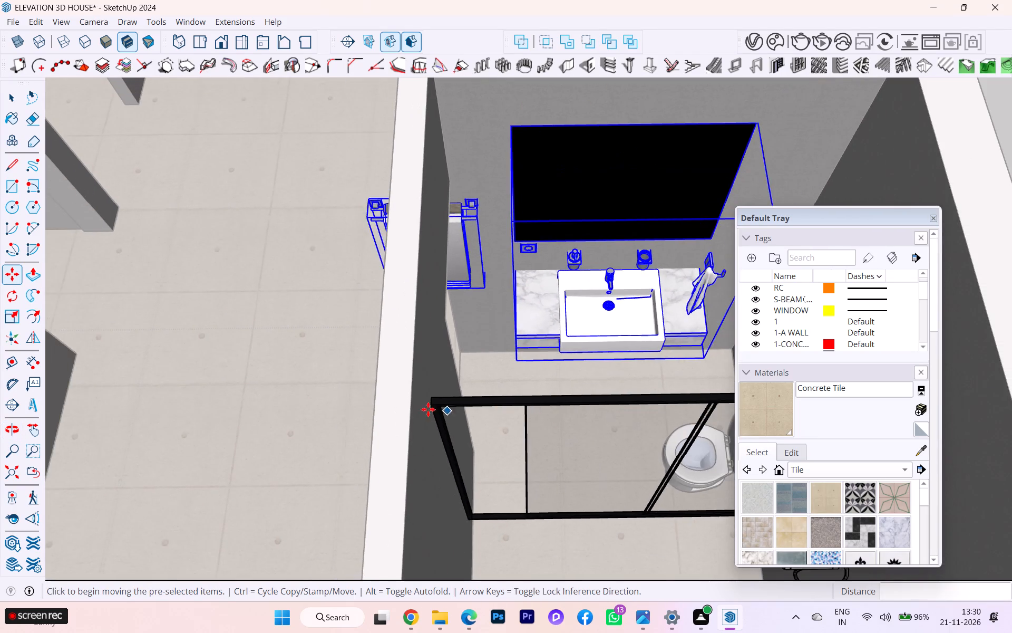
pyautogui.scroll(-4, 421, 404)
pyautogui.scroll(3, 645, 330)
pyautogui.moveTo(554, 338); pyautogui.dragTo(590, 320, button='middle')
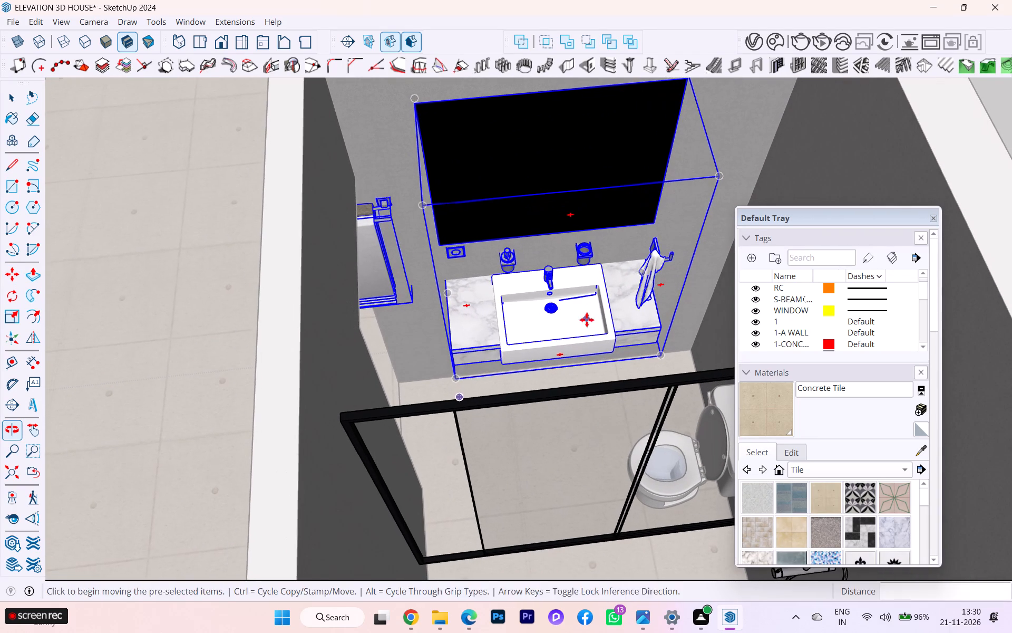
pyautogui.press('s')
pyautogui.scroll(-2, 566, 318)
pyautogui.moveTo(533, 331); pyautogui.dragTo(632, 303, button='middle')
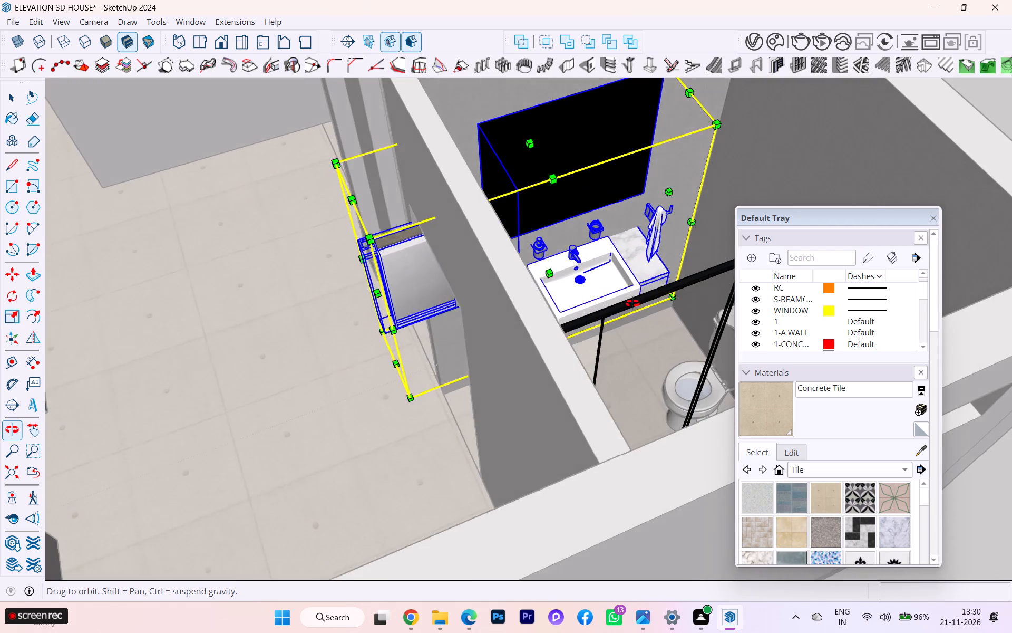
pyautogui.moveTo(632, 303); pyautogui.dragTo(633, 304, button='middle')
pyautogui.scroll(-2, 405, 330)
pyautogui.scroll(4, 617, 314)
pyautogui.scroll(-1, 576, 337)
pyautogui.moveTo(576, 338); pyautogui.dragTo(682, 395, button='middle')
pyautogui.scroll(-4, 488, 332)
pyautogui.scroll(3, 599, 356)
pyautogui.scroll(-3, 566, 350)
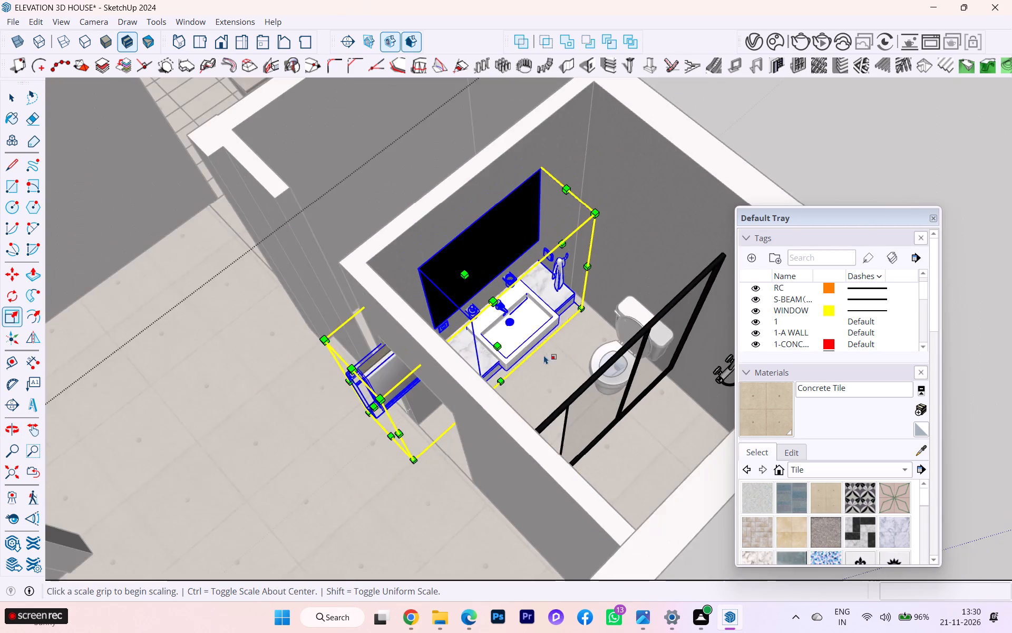
pyautogui.moveTo(542, 355); pyautogui.dragTo(648, 368, button='middle')
pyautogui.scroll(-1, 624, 359)
pyautogui.scroll(6, 623, 359)
pyautogui.scroll(-2, 684, 340)
pyautogui.scroll(2, 684, 340)
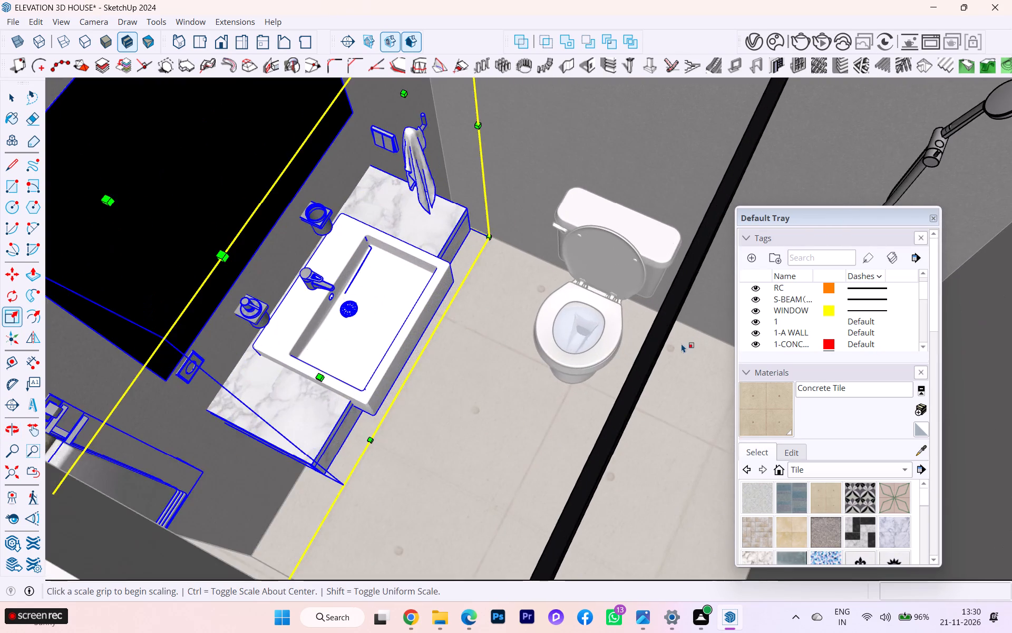
pyautogui.scroll(-2, 596, 351)
pyautogui.scroll(-2, 517, 353)
pyautogui.moveTo(522, 358); pyautogui.dragTo(596, 376, button='middle')
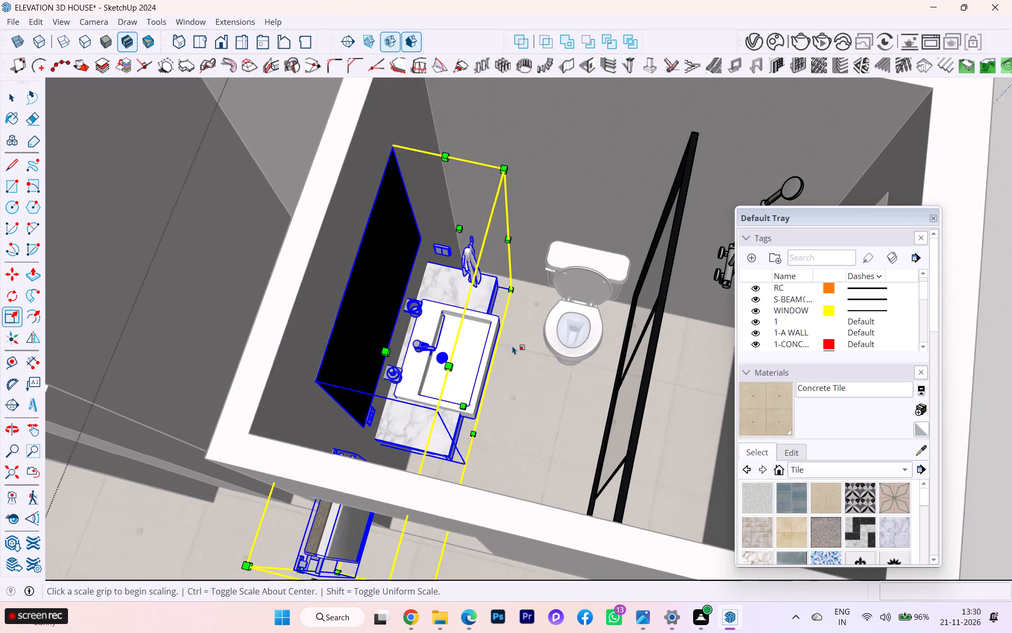
pyautogui.scroll(-3, 465, 330)
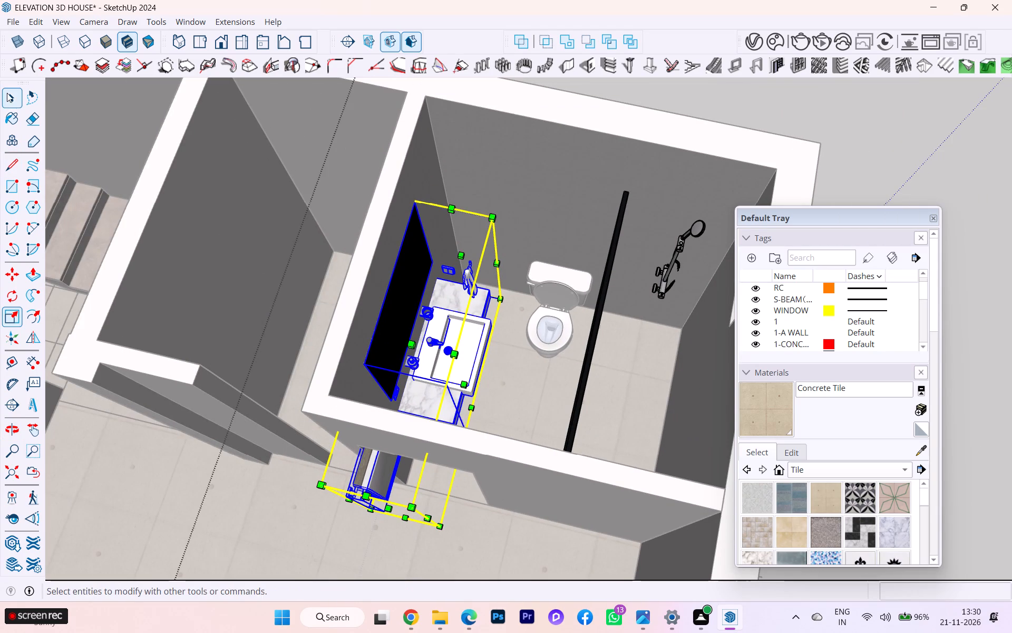
pyautogui.click(7, 93)
pyautogui.click(115, 452)
# Open the bathroom fixtures group, select the black shower screen's frame with its bars, and group them.
pyautogui.scroll(2, 575, 414)
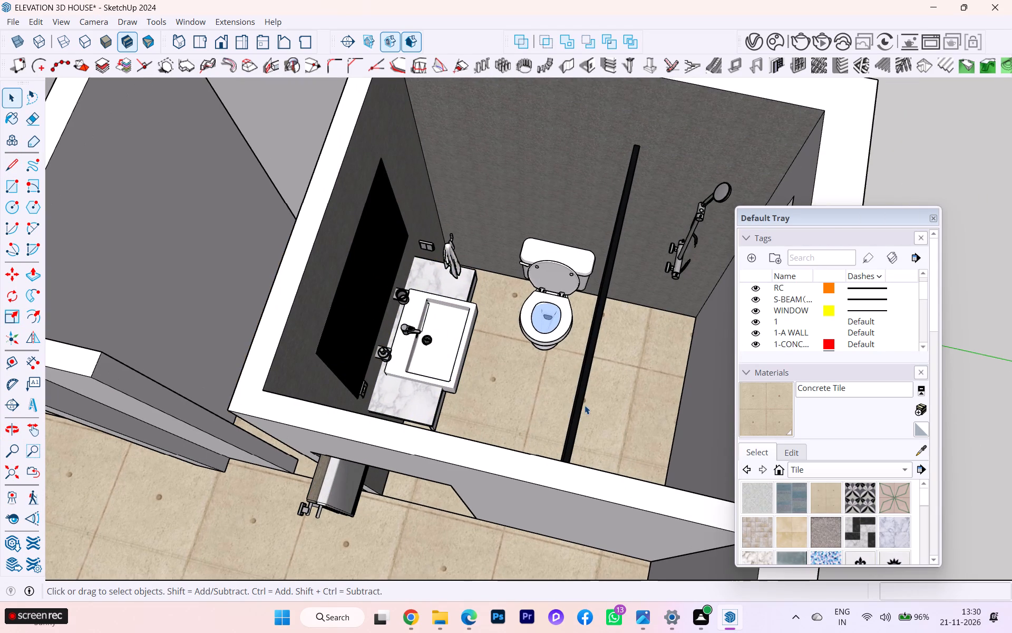
pyautogui.click(576, 411)
pyautogui.doubleClick(576, 412)
pyautogui.click(577, 417)
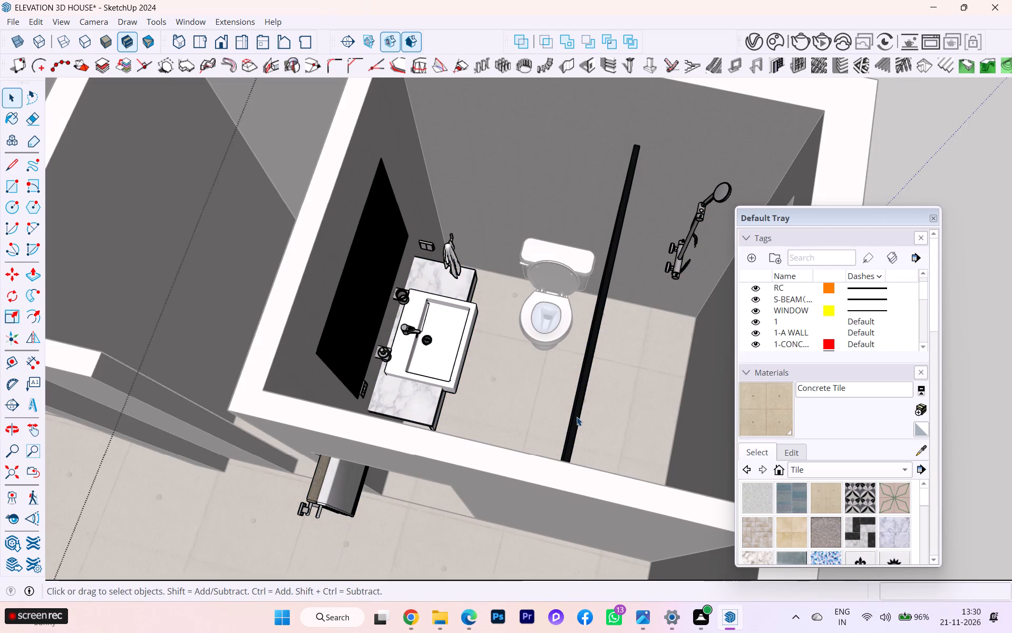
pyautogui.moveTo(588, 421); pyautogui.dragTo(714, 413, button='middle')
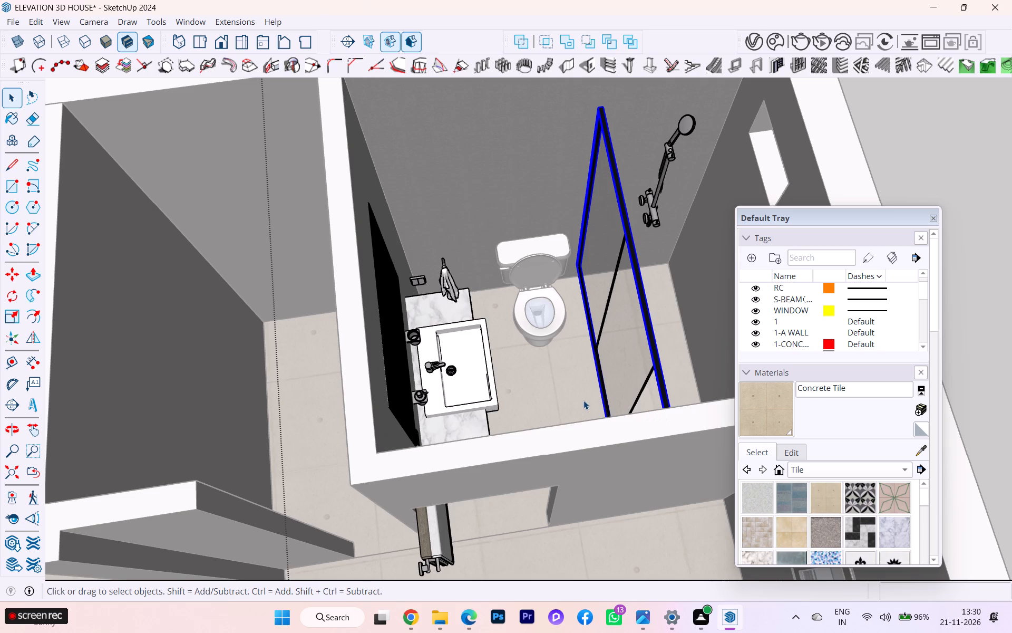
pyautogui.moveTo(589, 390); pyautogui.dragTo(672, 394, button='middle')
pyautogui.keyDown('ctrl'); pyautogui.click(633, 343); pyautogui.keyUp('ctrl')
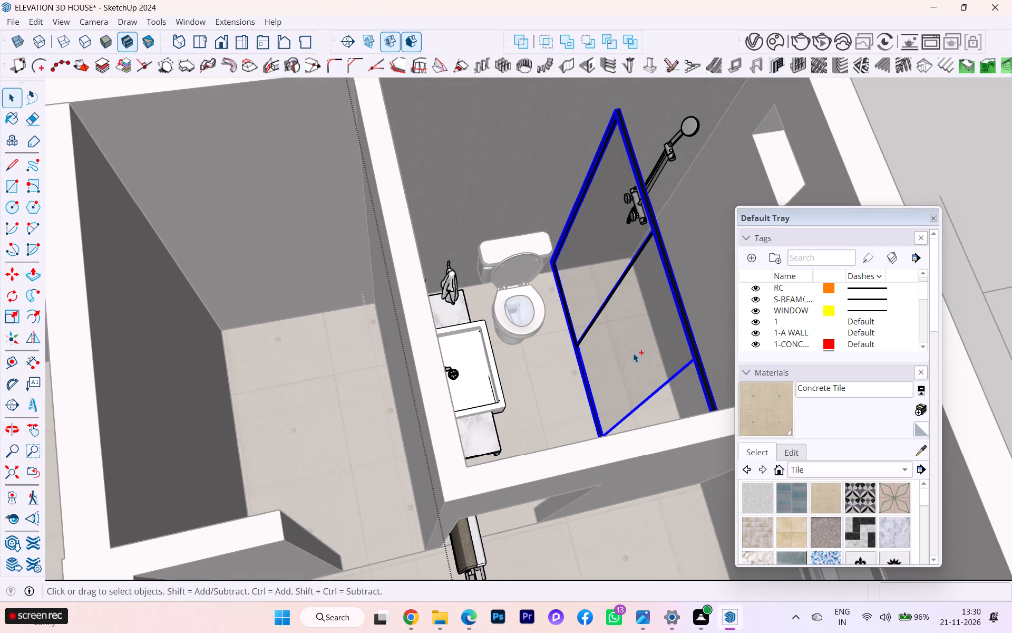
pyautogui.keyDown('ctrl'); pyautogui.scroll(-3, 632, 353); pyautogui.keyUp('ctrl')
pyautogui.scroll(1, 608, 353)
pyautogui.scroll(-1, 478, 347)
pyautogui.moveTo(478, 347); pyautogui.dragTo(17, 322, button='middle')
pyautogui.scroll(3, 515, 391)
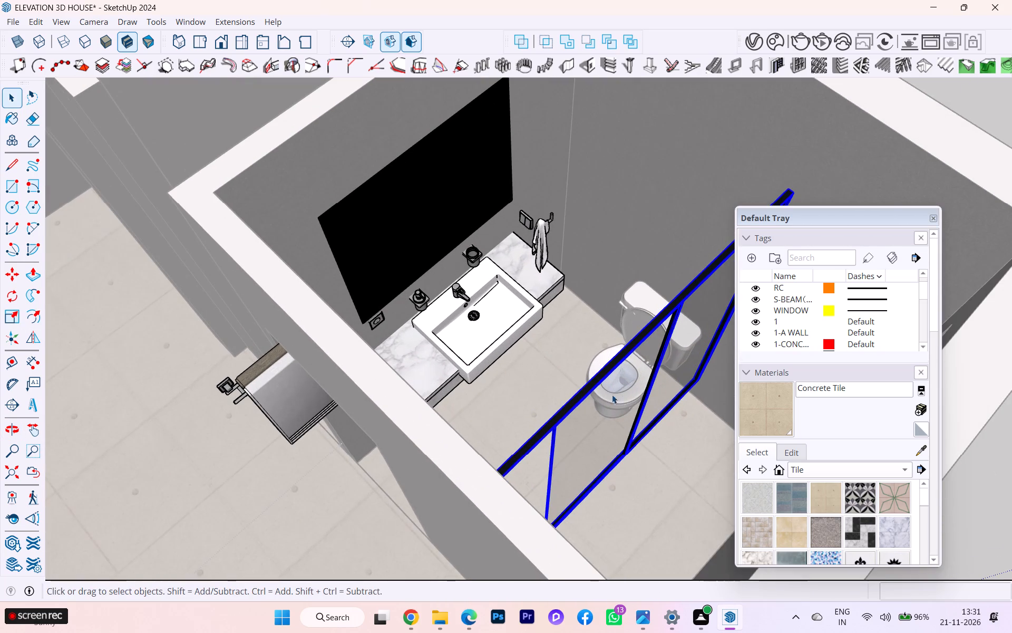
pyautogui.keyDown('ctrl'); pyautogui.click(628, 410); pyautogui.keyUp('ctrl')
pyautogui.scroll(-1, 401, 399)
pyautogui.moveTo(401, 399); pyautogui.dragTo(587, 411, button='middle')
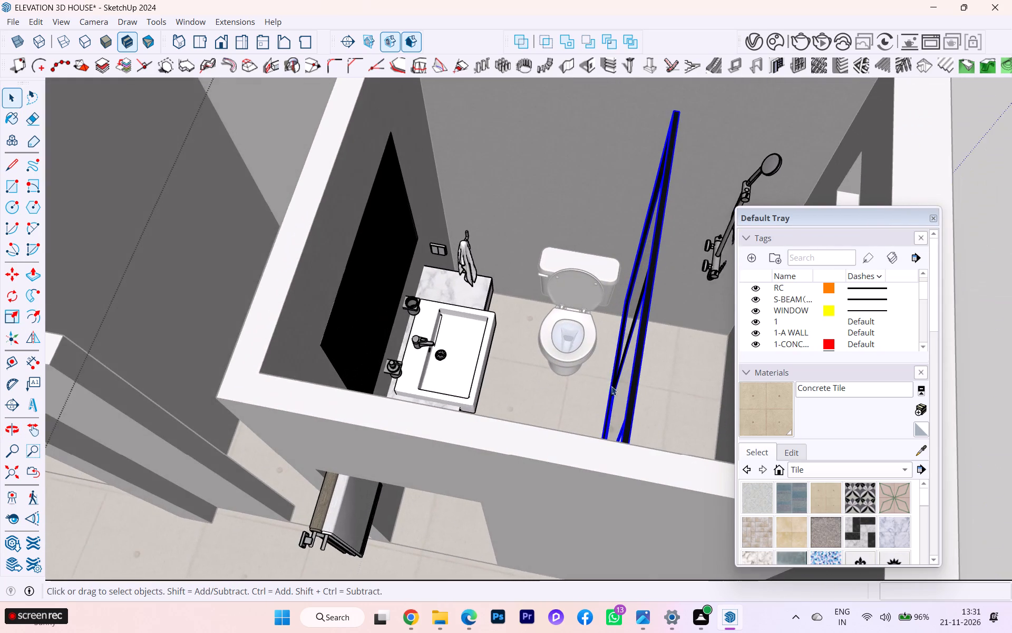
pyautogui.scroll(-1, 615, 378)
pyautogui.moveTo(637, 369); pyautogui.dragTo(626, 366, button='right')
pyautogui.click(682, 140)
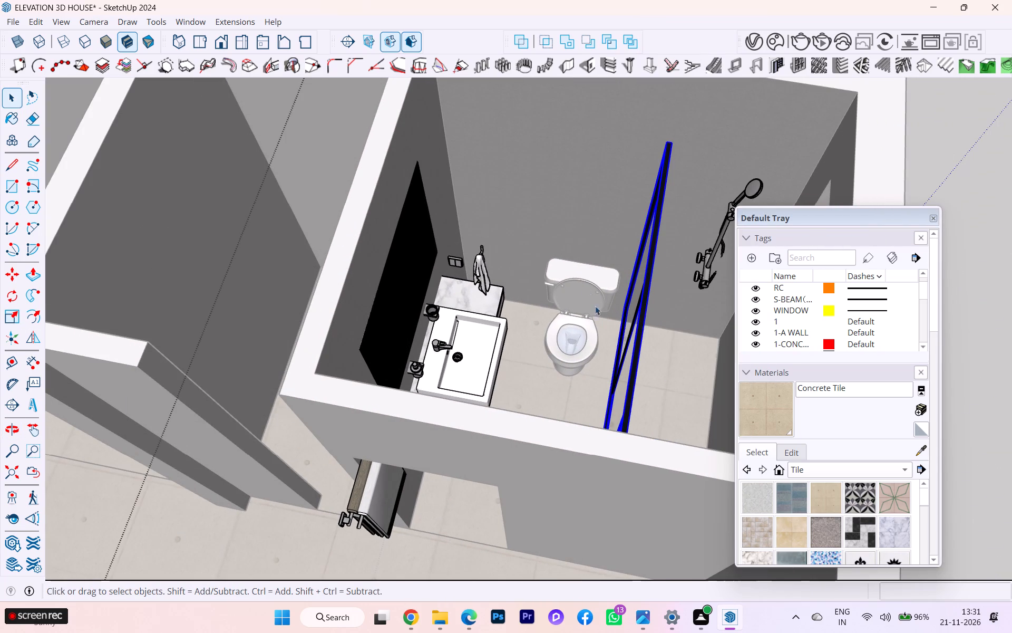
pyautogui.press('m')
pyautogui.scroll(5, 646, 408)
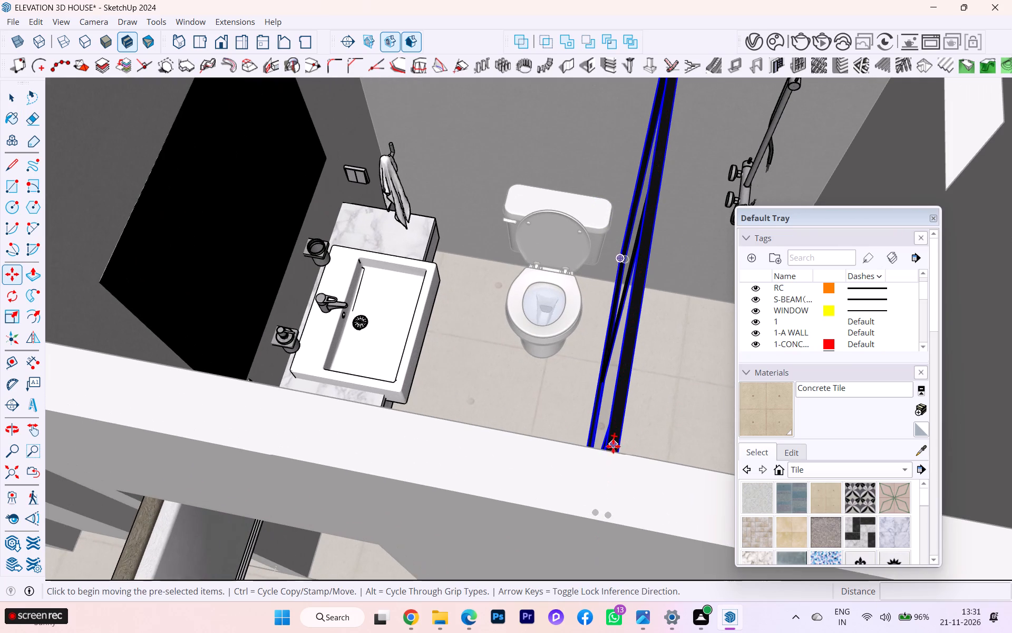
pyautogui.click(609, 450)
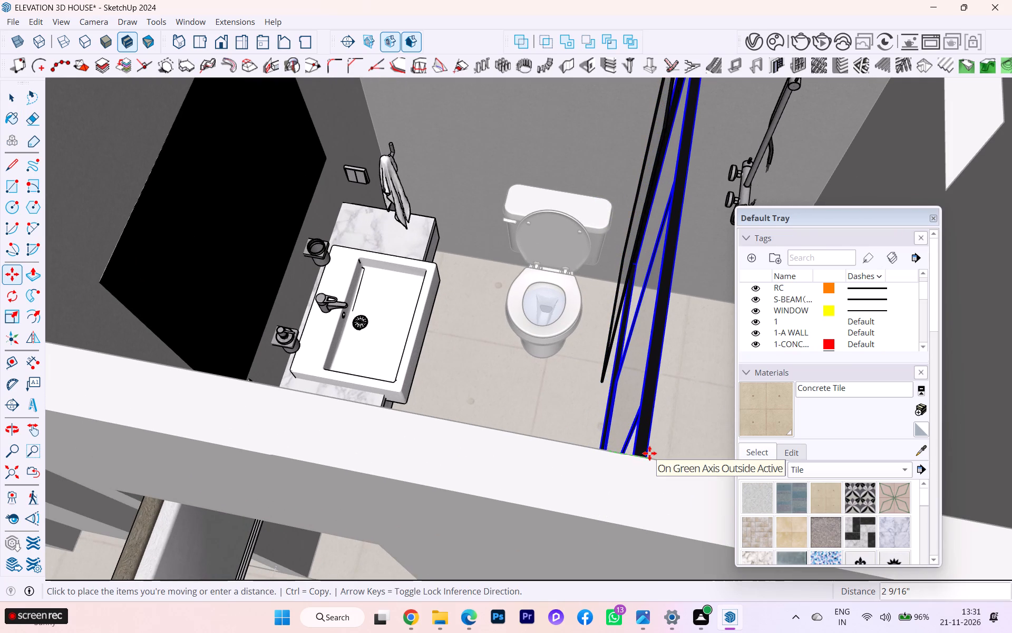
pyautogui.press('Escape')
# Add the shower screen's remaining middle bar to the selected frame and make them one group.
pyautogui.moveTo(502, 390); pyautogui.dragTo(701, 395, button='middle')
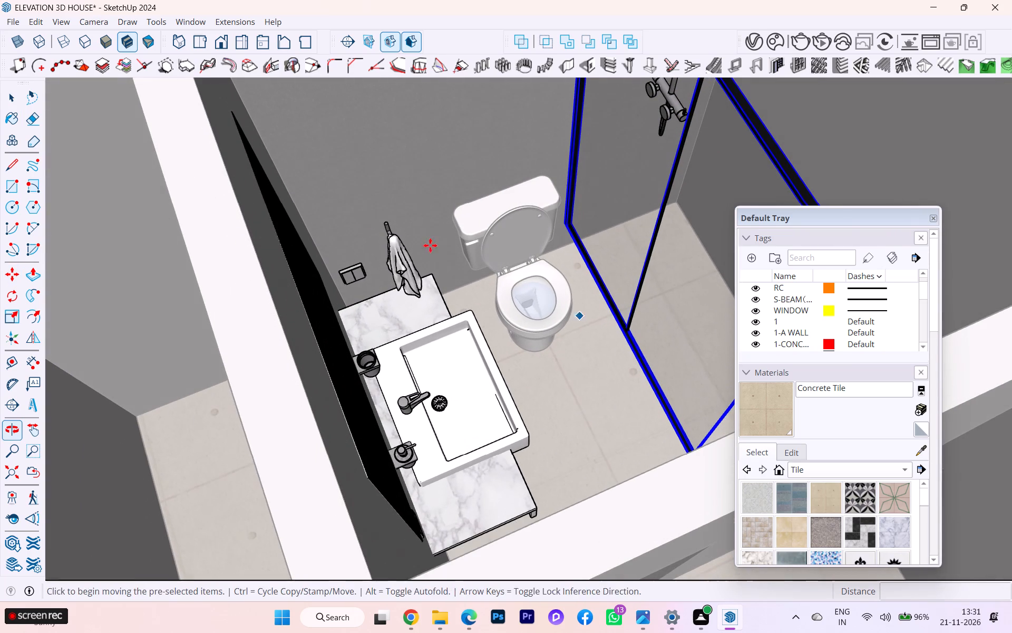
pyautogui.click(9, 99)
pyautogui.keyDown('shift'); pyautogui.click(612, 199); pyautogui.keyUp('shift')
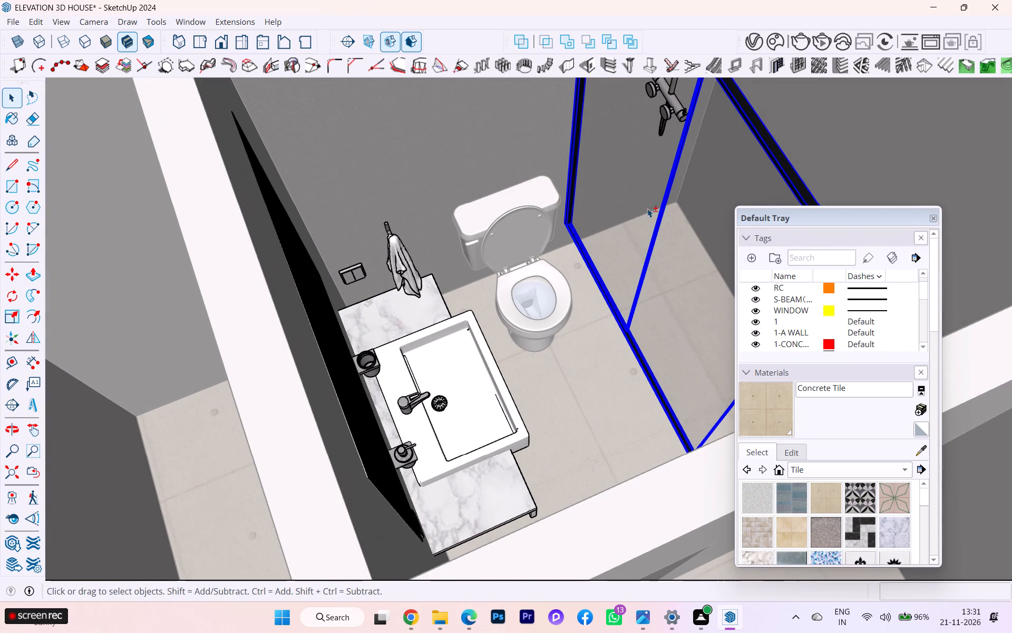
pyautogui.scroll(-4, 580, 261)
pyautogui.rightClick(664, 248)
pyautogui.click(716, 141)
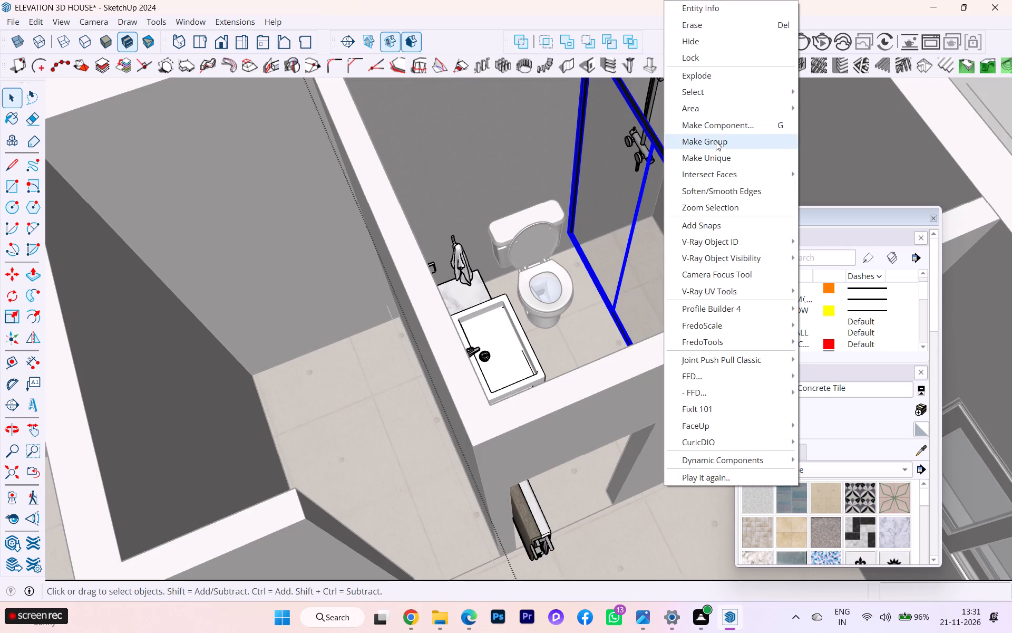
# Move the grouped shower screen about 4 1/2" away from the toilet towards the shower, and deselect it.
pyautogui.scroll(-2, 644, 189)
pyautogui.moveTo(621, 207); pyautogui.dragTo(276, 212, button='middle')
pyautogui.scroll(-3, 412, 212)
pyautogui.moveTo(583, 299); pyautogui.dragTo(293, 229, button='middle')
pyautogui.scroll(4, 456, 301)
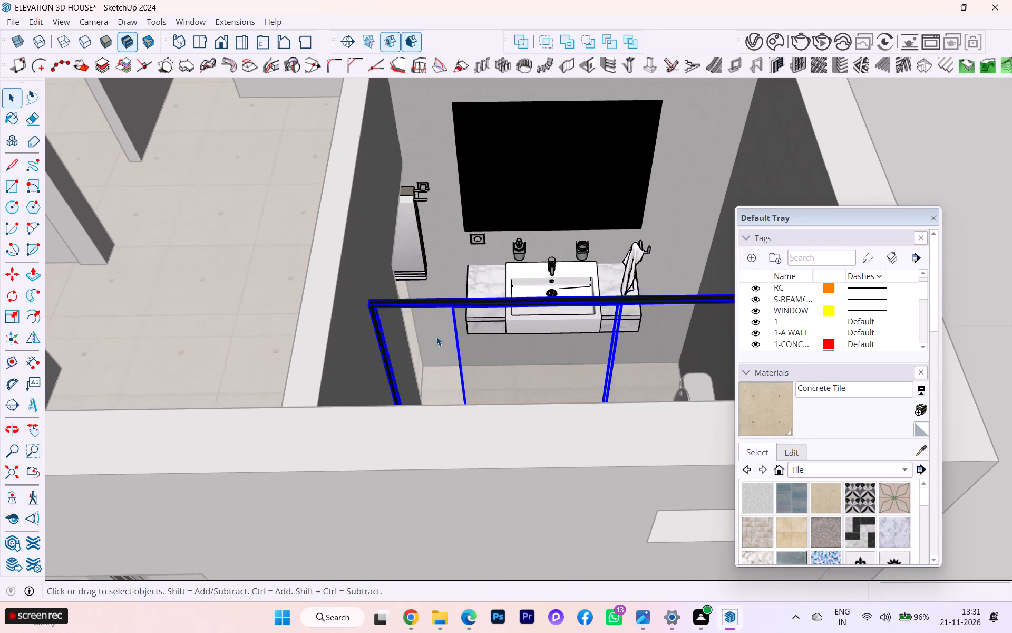
pyautogui.press('m')
pyautogui.scroll(3, 403, 354)
pyautogui.click(354, 283)
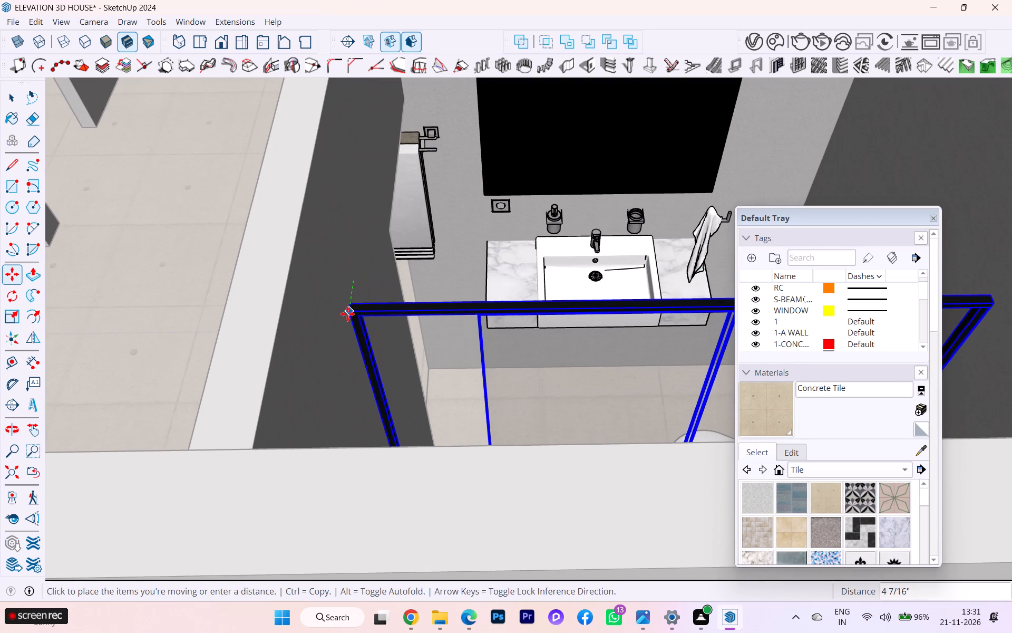
pyautogui.click(344, 318)
pyautogui.scroll(-2, 334, 279)
pyautogui.scroll(-1, 511, 272)
pyautogui.moveTo(510, 274); pyautogui.dragTo(461, 330, button='middle')
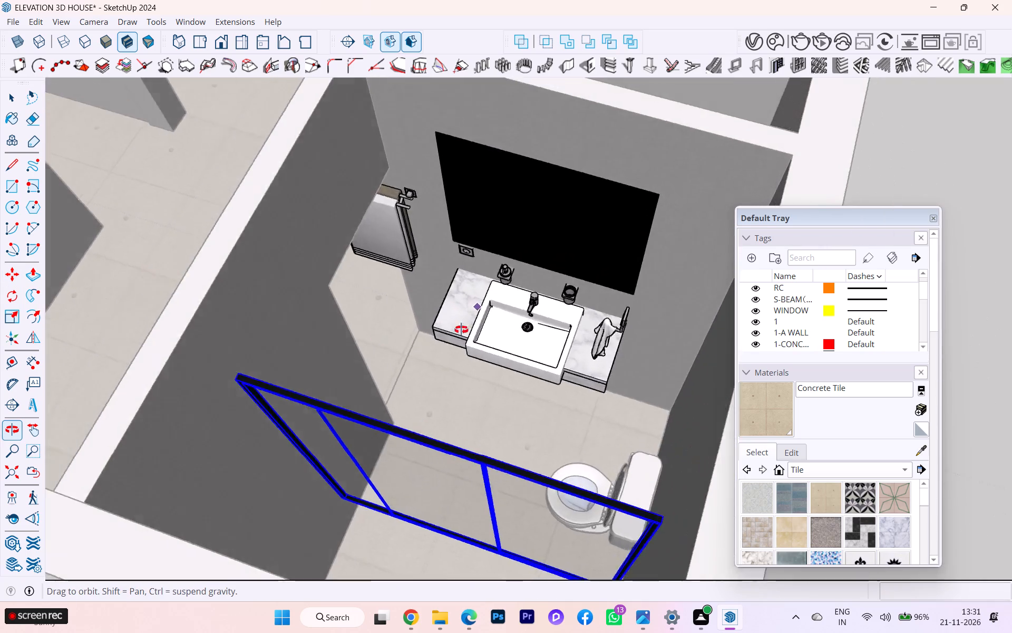
pyautogui.moveTo(461, 330); pyautogui.dragTo(631, 309, button='middle')
pyautogui.scroll(-2, 368, 224)
pyautogui.scroll(1, 333, 228)
pyautogui.scroll(-1, 200, 265)
pyautogui.moveTo(225, 262); pyautogui.dragTo(501, 283, button='middle')
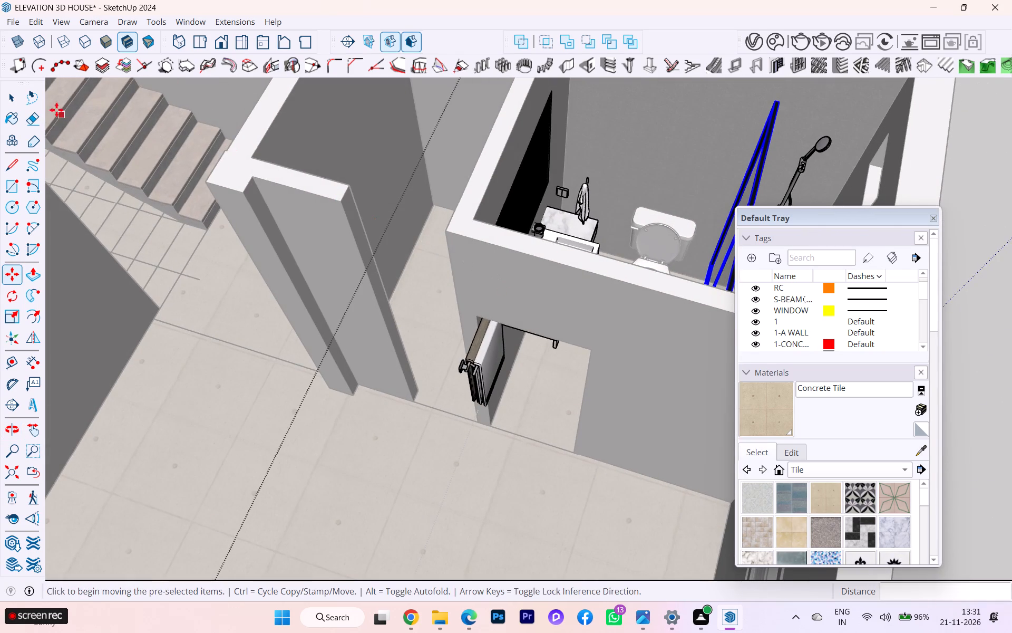
pyautogui.click(14, 106)
pyautogui.click(215, 353)
# Move the toilet about 8 1/8" along the green axis, away from the vanity towards the shower screen.
pyautogui.scroll(-7, 172, 328)
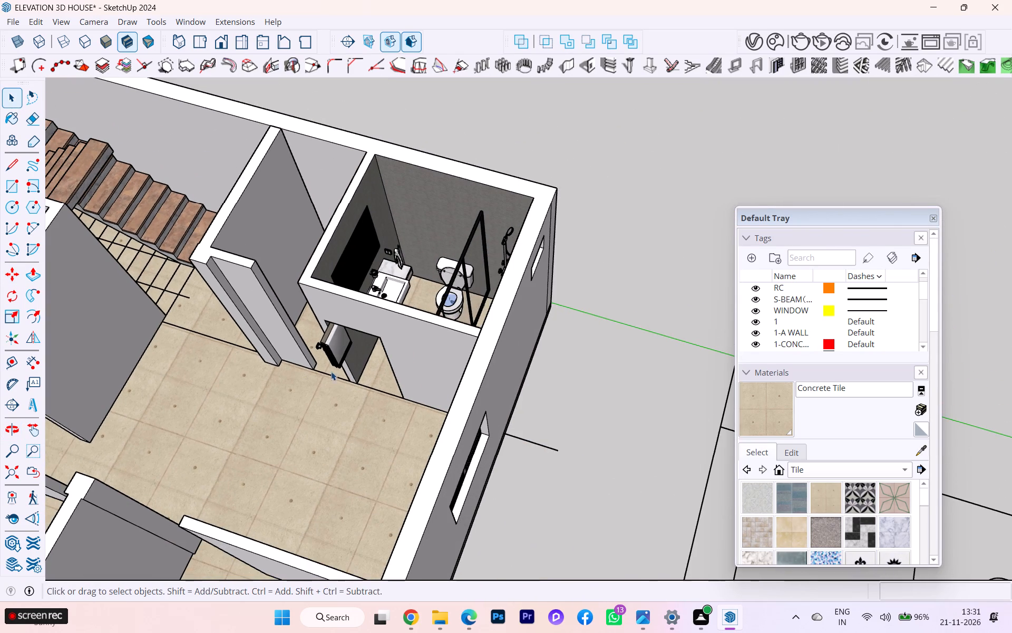
pyautogui.click(590, 370)
pyautogui.scroll(2, 250, 306)
pyautogui.scroll(4, 389, 299)
pyautogui.scroll(2, 434, 302)
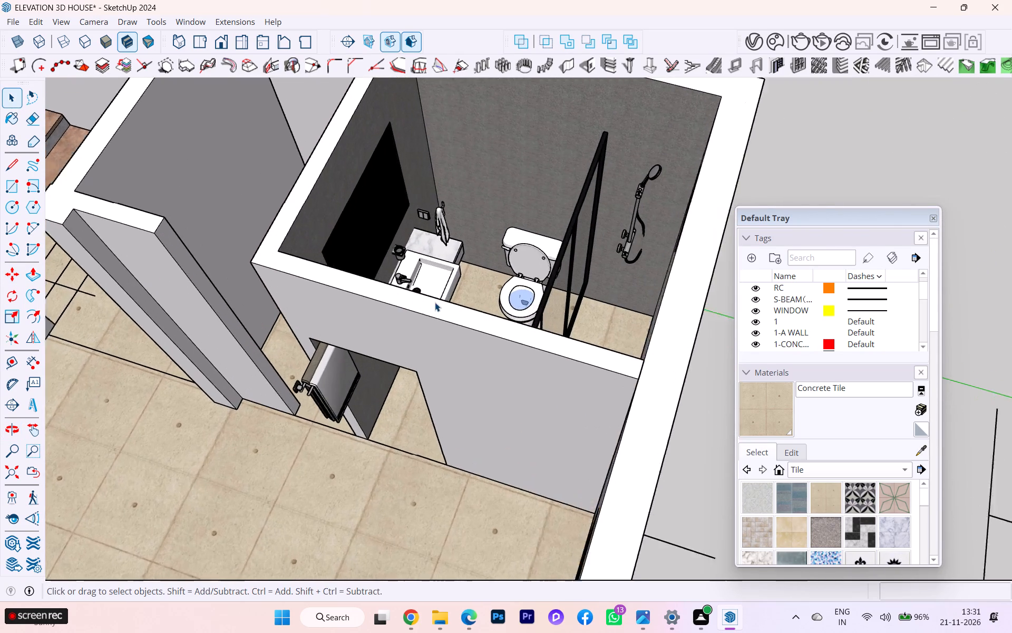
pyautogui.scroll(2, 435, 302)
pyautogui.moveTo(435, 304); pyautogui.dragTo(447, 342, button='middle')
pyautogui.scroll(3, 462, 339)
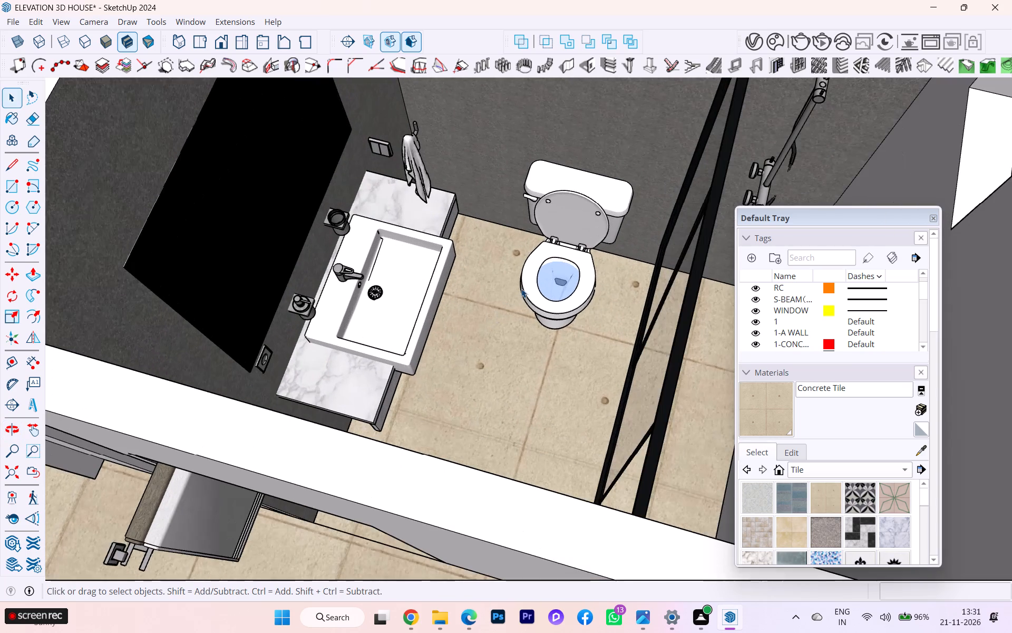
pyautogui.click(543, 285)
pyautogui.press('m')
pyautogui.press('Return')
pyautogui.scroll(1, 544, 306)
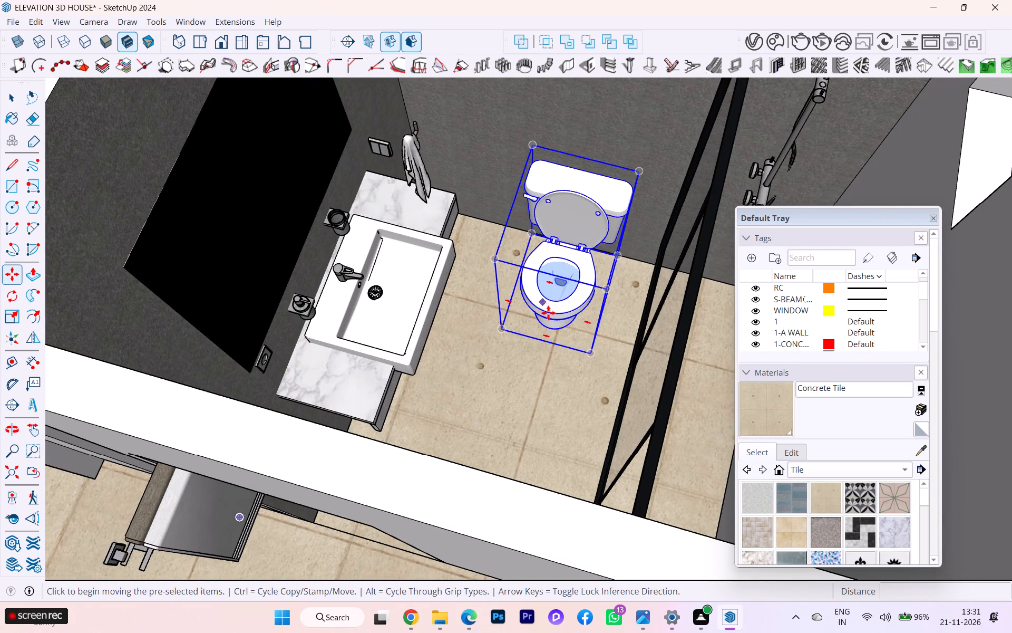
pyautogui.scroll(3, 548, 313)
pyautogui.click(556, 320)
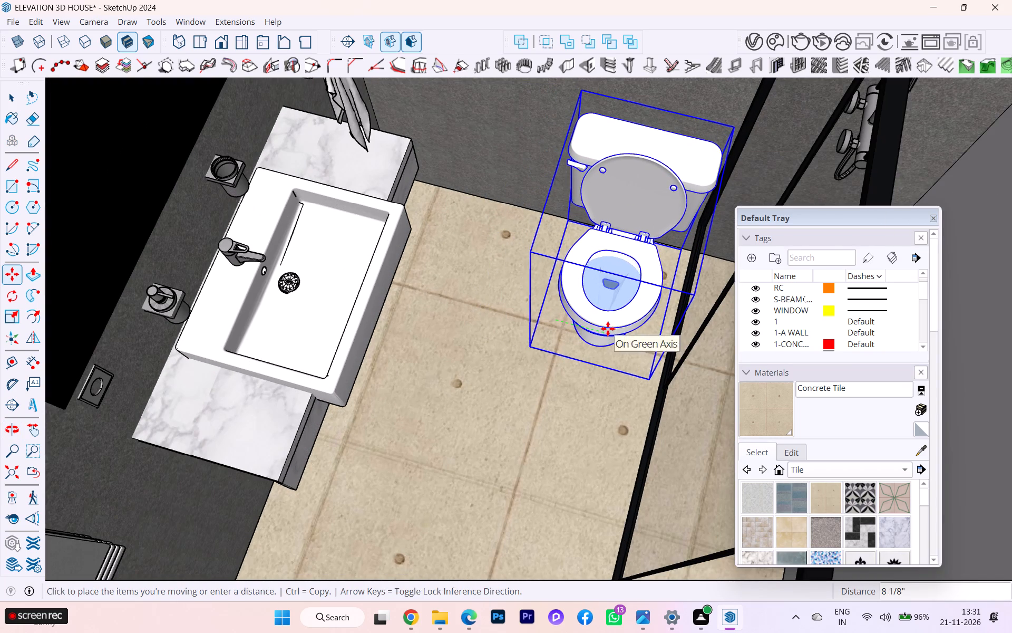
pyautogui.click(609, 329)
pyautogui.scroll(-4, 516, 301)
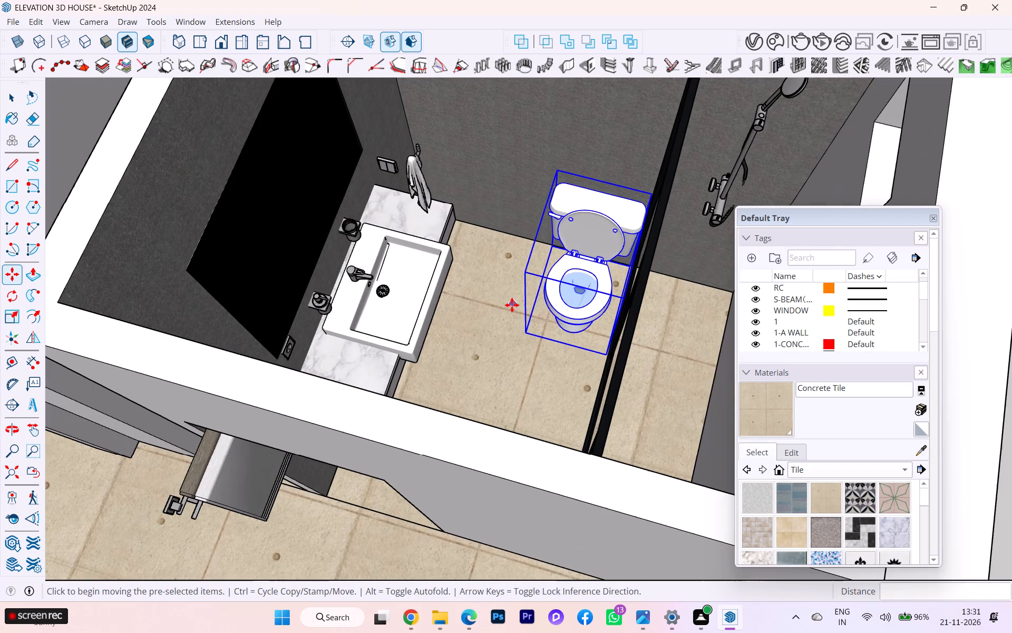
# Open the bathroom fixtures group and move the towel rack about 5' 11" onto the wall between the mirror and the corner.
pyautogui.scroll(-1, 354, 291)
pyautogui.moveTo(342, 292); pyautogui.dragTo(197, 303, button='middle')
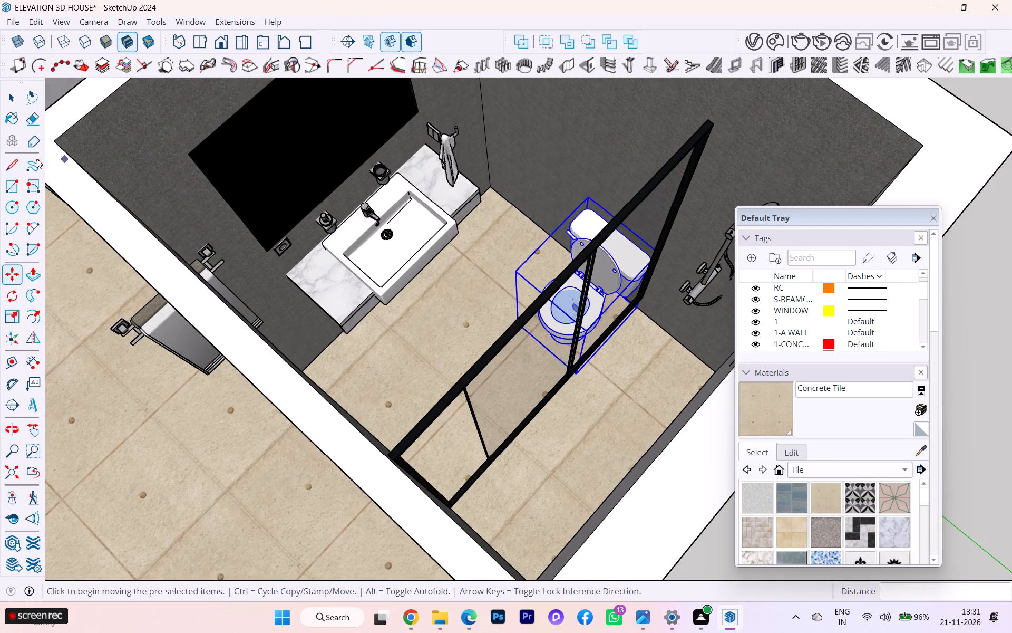
pyautogui.click(5, 100)
pyautogui.click(183, 428)
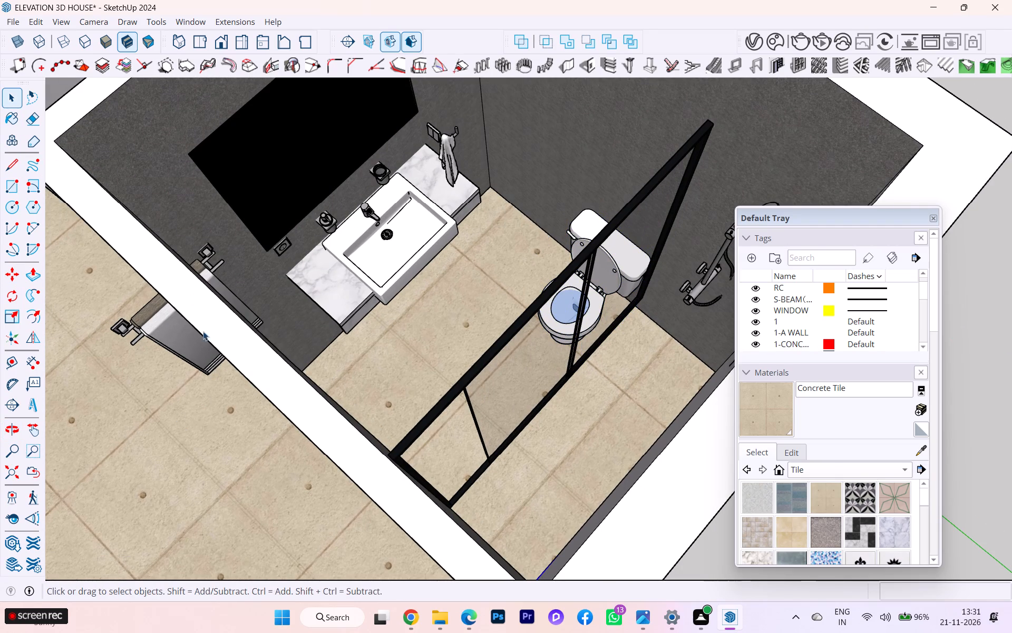
pyautogui.click(152, 328)
pyautogui.doubleClick(154, 324)
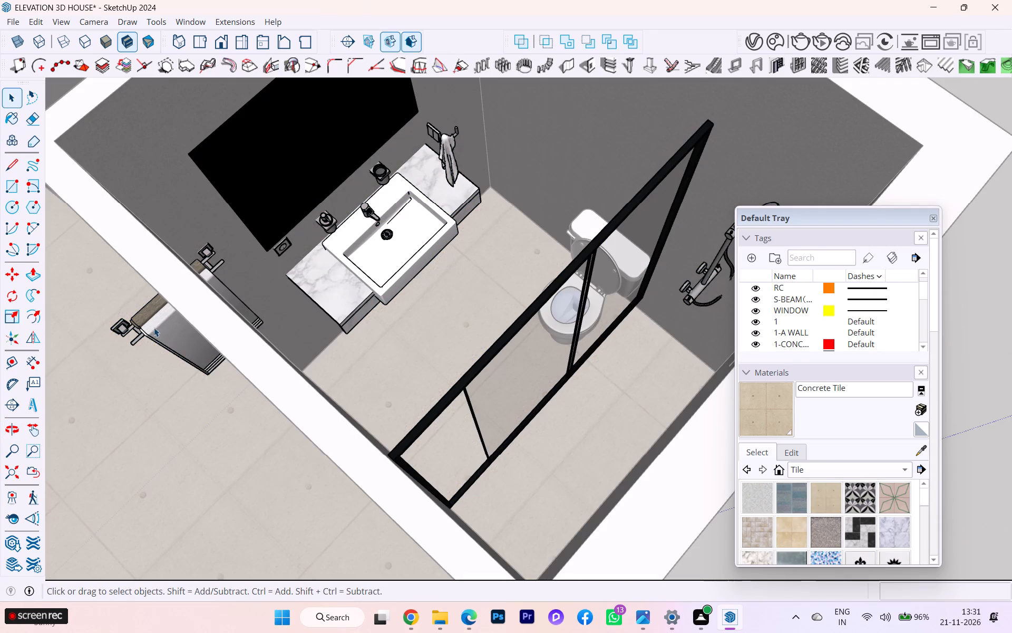
pyautogui.click(152, 332)
pyautogui.press('m')
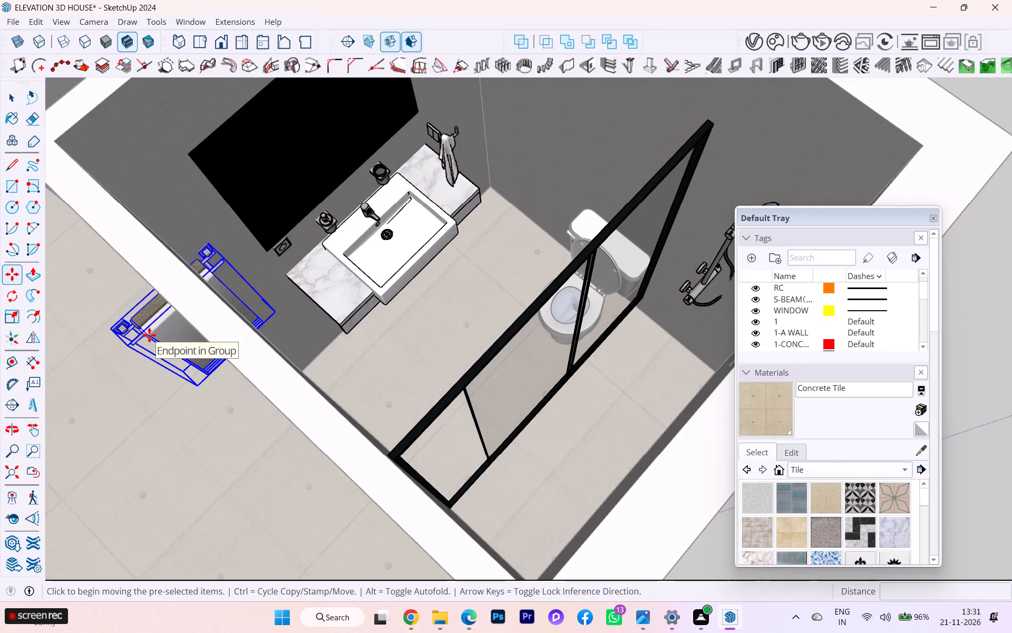
pyautogui.press('Return')
pyautogui.scroll(1, 198, 348)
pyautogui.scroll(-1, 198, 348)
pyautogui.scroll(1, 198, 347)
pyautogui.click(231, 261)
pyautogui.scroll(-1, 345, 186)
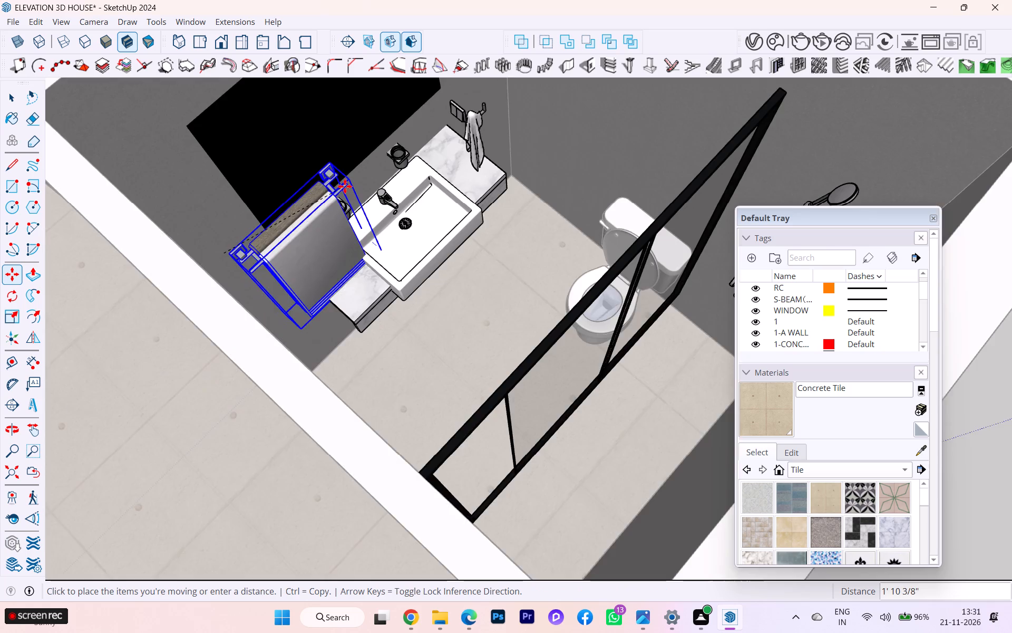
pyautogui.scroll(-4, 345, 186)
pyautogui.scroll(1, 333, 213)
pyautogui.scroll(-5, 337, 213)
pyautogui.scroll(1, 337, 213)
pyautogui.scroll(-1, 337, 213)
pyautogui.scroll(1, 453, 130)
pyautogui.scroll(-1, 453, 130)
pyautogui.scroll(5, 453, 130)
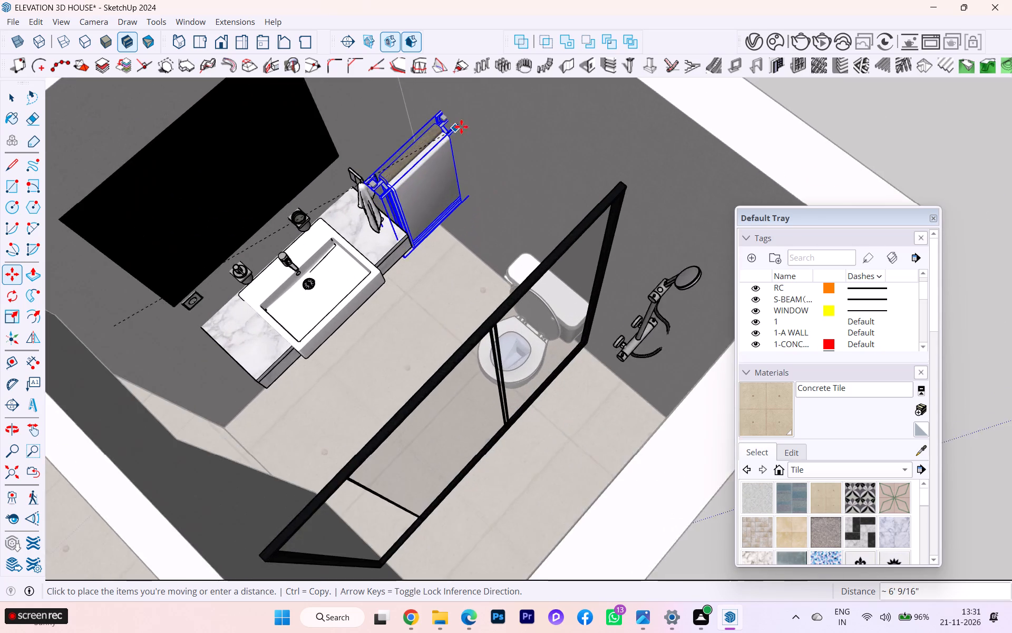
pyautogui.scroll(3, 461, 127)
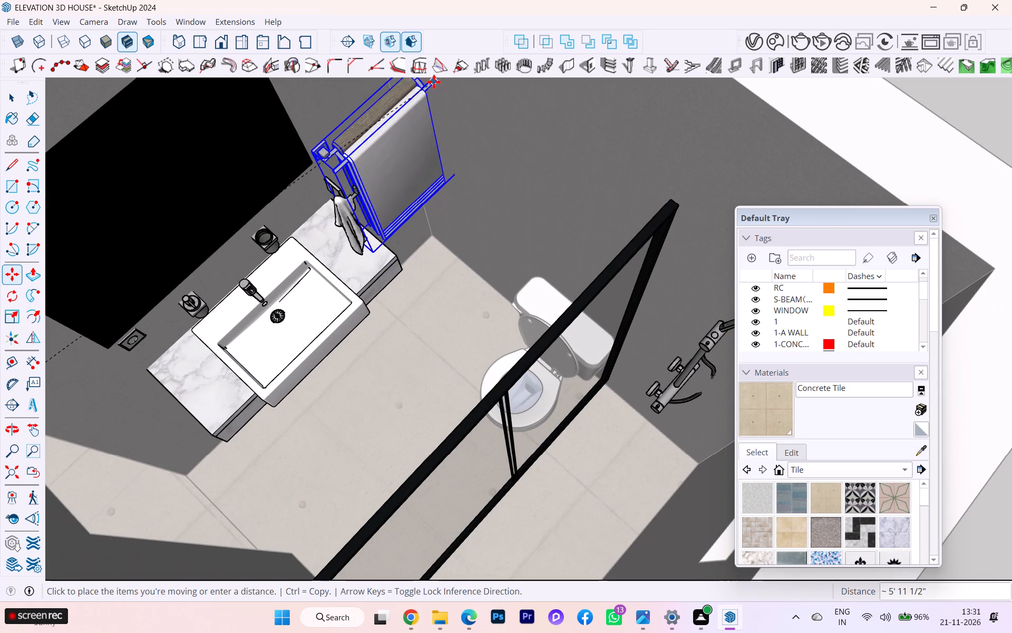
pyautogui.scroll(-2, 372, 188)
pyautogui.scroll(1, 371, 201)
pyautogui.scroll(-3, 371, 203)
pyautogui.moveTo(372, 217); pyautogui.dragTo(161, 297, button='middle')
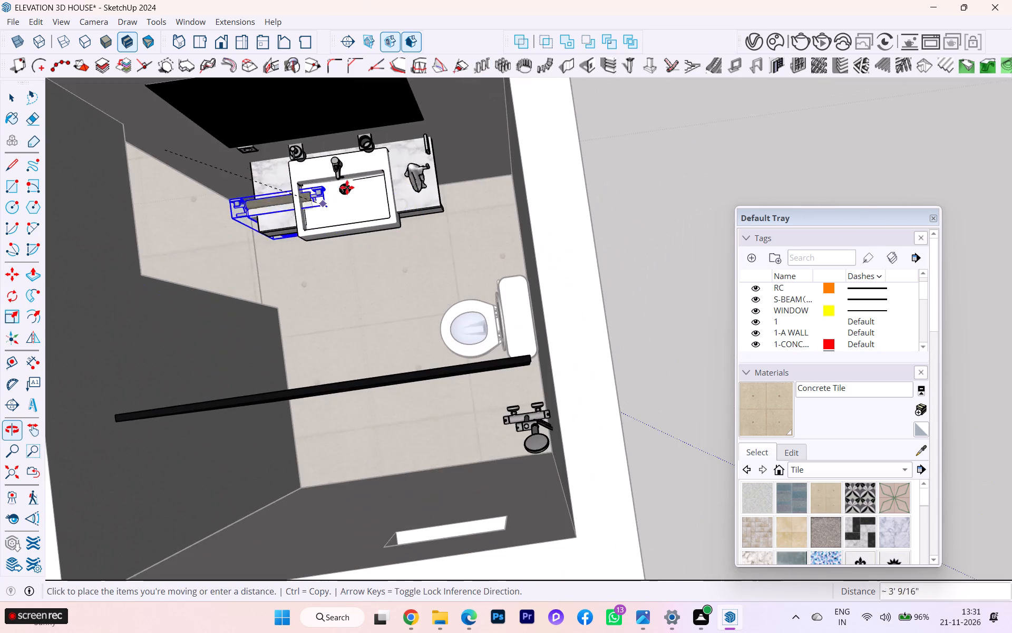
pyautogui.scroll(3, 407, 148)
pyautogui.scroll(3, 459, 92)
pyautogui.scroll(-3, 568, 92)
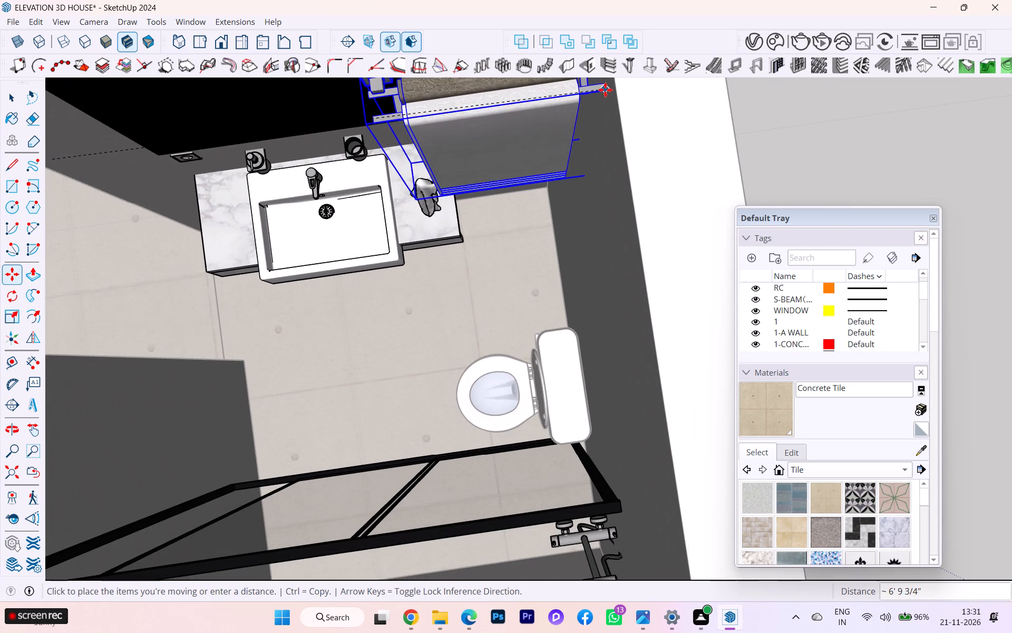
pyautogui.scroll(-1, 610, 95)
pyautogui.moveTo(586, 118); pyautogui.dragTo(339, 195, button='middle')
pyautogui.moveTo(373, 179); pyautogui.dragTo(498, 20, button='middle')
pyautogui.scroll(-2, 391, 241)
pyautogui.scroll(1, 403, 234)
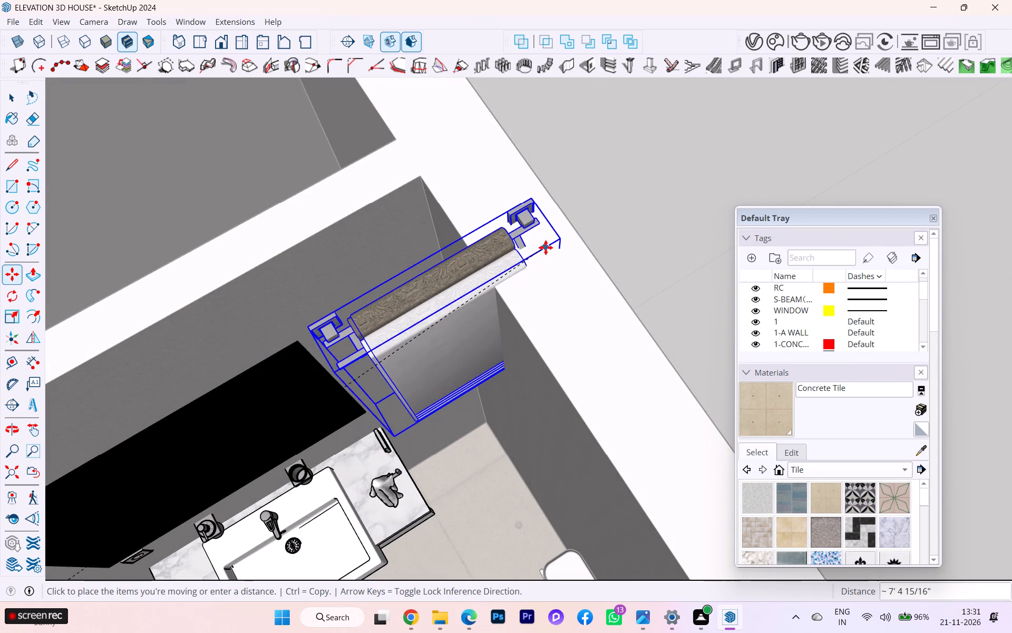
pyautogui.press('Right')
pyautogui.click(476, 299)
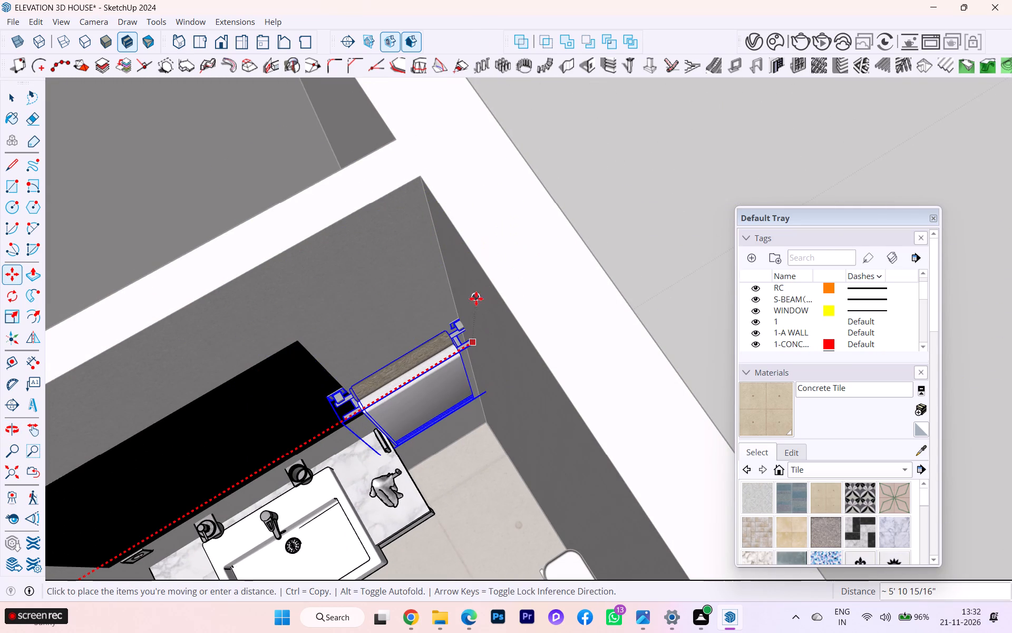
# Narrow the towel rack along the red axis by 0.87 and again by 0.85, nudging it about 11/16" towards the mirror in between.
pyautogui.moveTo(345, 211); pyautogui.dragTo(394, 119, button='middle')
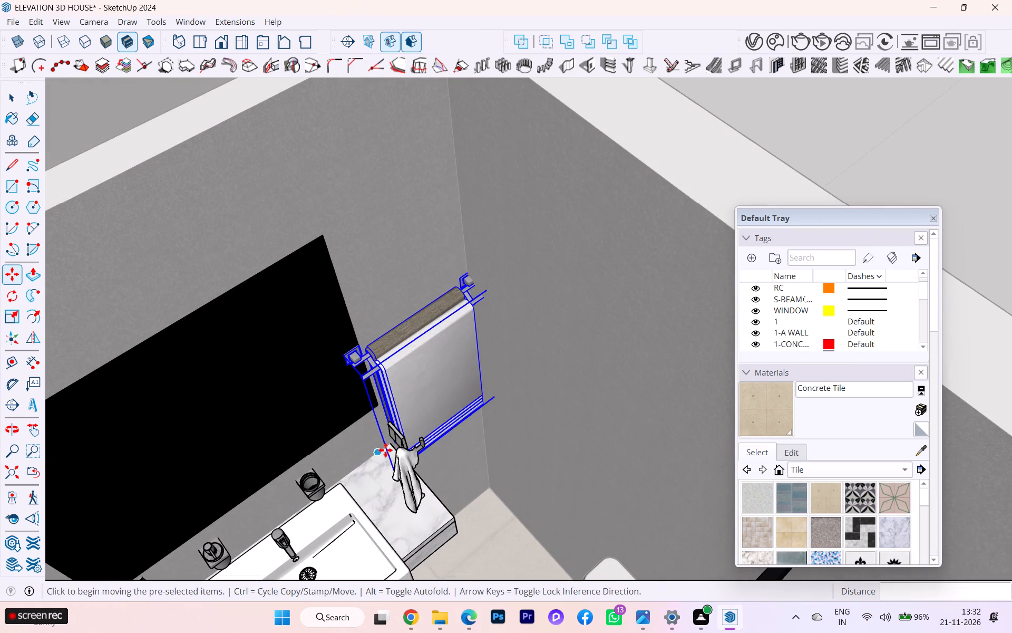
pyautogui.press('s')
pyautogui.scroll(5, 396, 464)
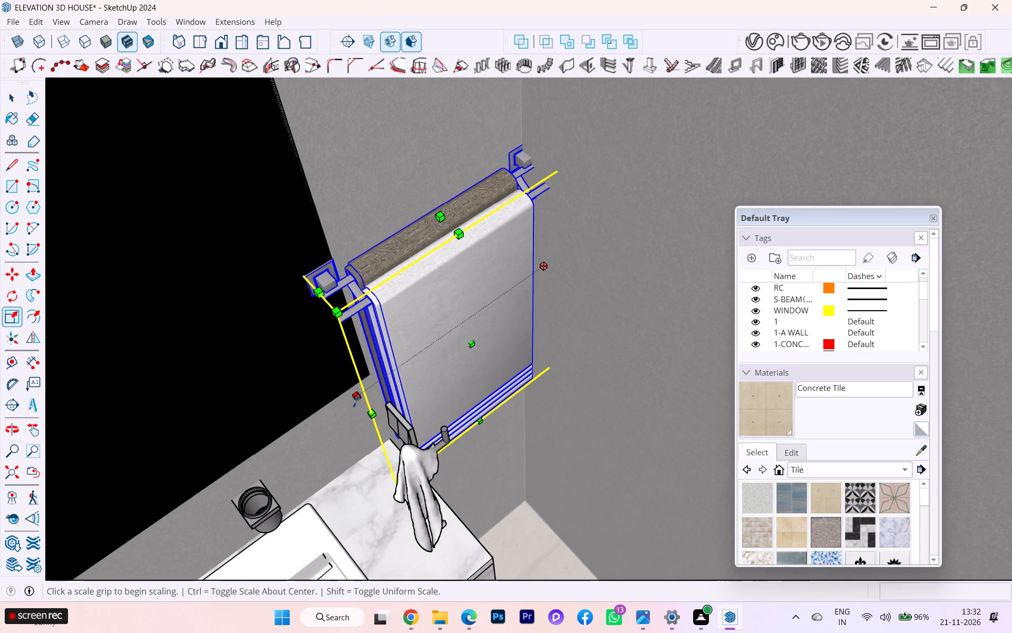
pyautogui.click(356, 401)
pyautogui.click(377, 369)
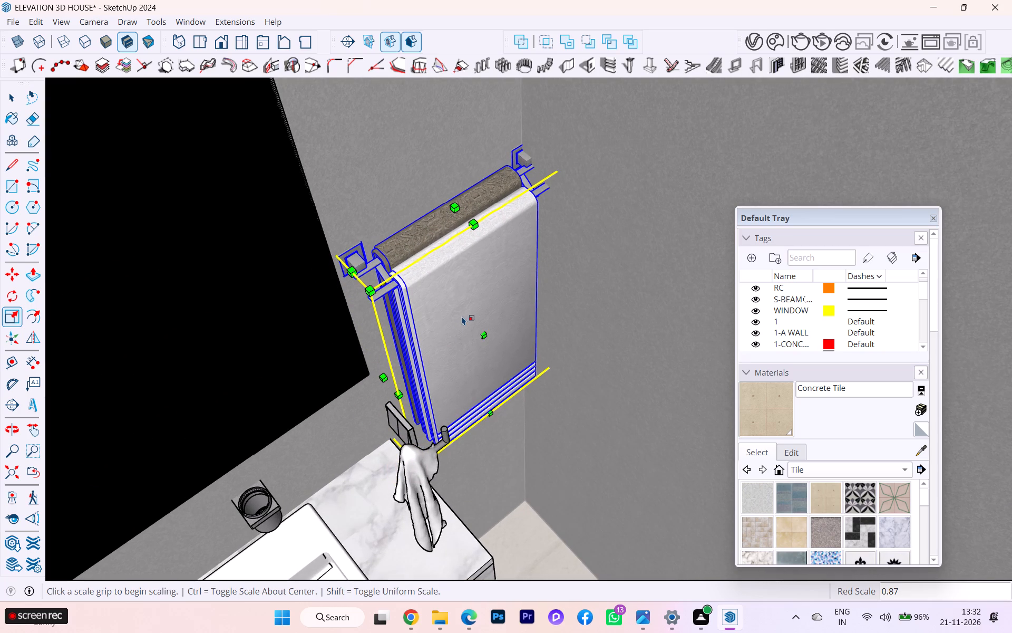
pyautogui.press('m')
pyautogui.click(465, 314)
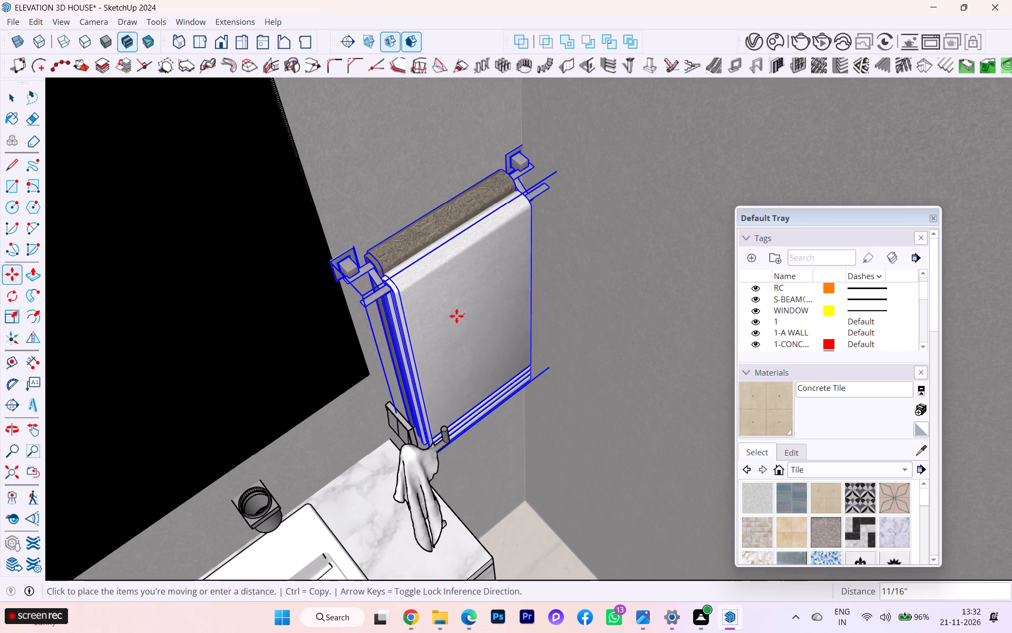
pyautogui.click(455, 317)
pyautogui.press('s')
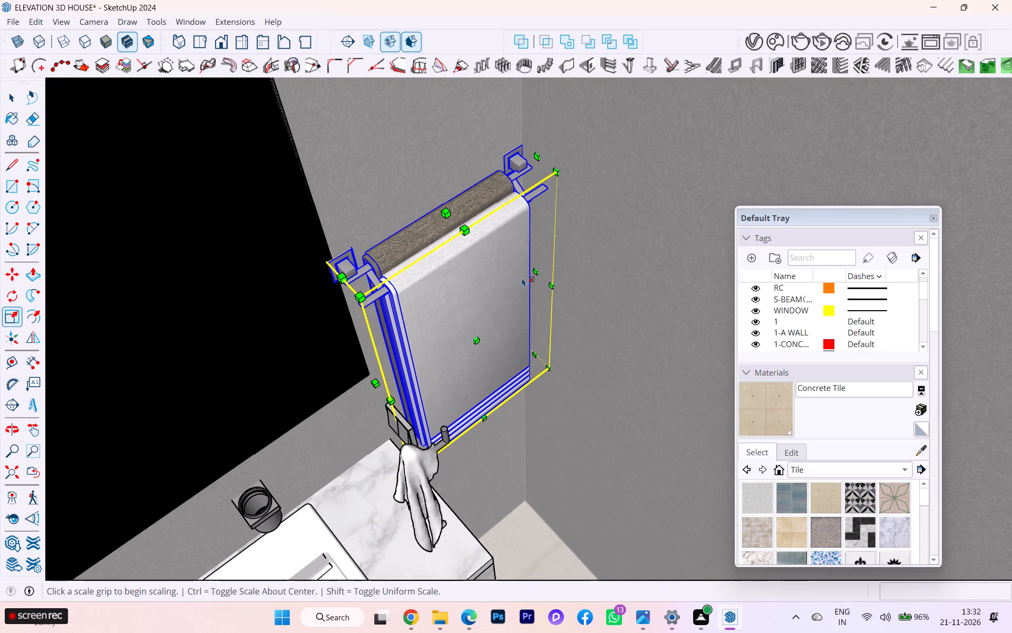
pyautogui.click(538, 270)
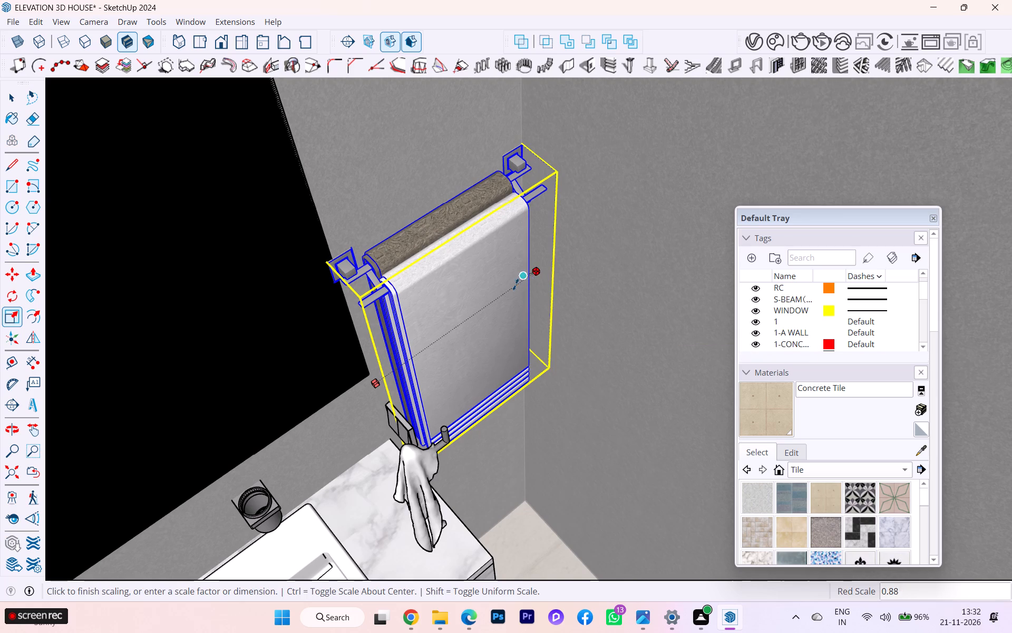
pyautogui.click(514, 285)
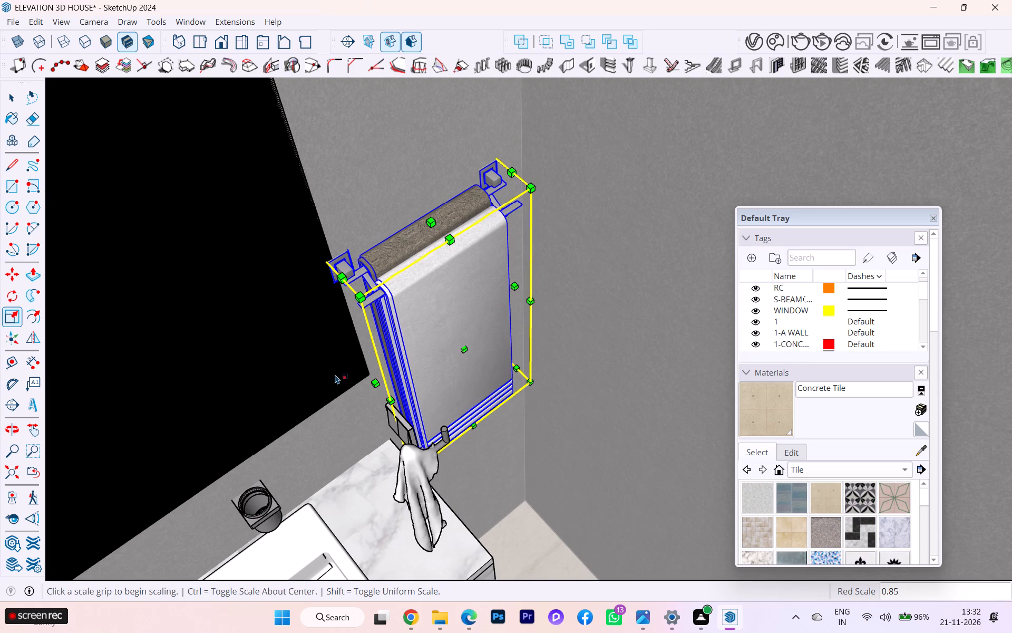
# Shift the towel rack about 2 9/16" along the red axis towards the corner and 1 9/16" along the green axis out of the wall.
pyautogui.press('m')
pyautogui.press('m')
pyautogui.click(379, 332)
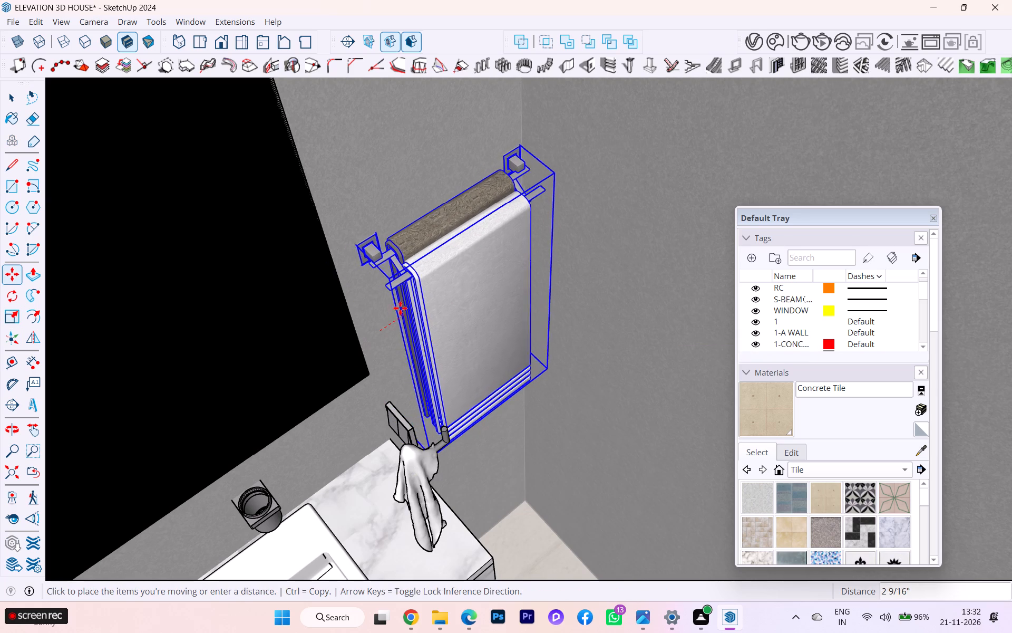
pyautogui.click(406, 303)
pyautogui.click(461, 300)
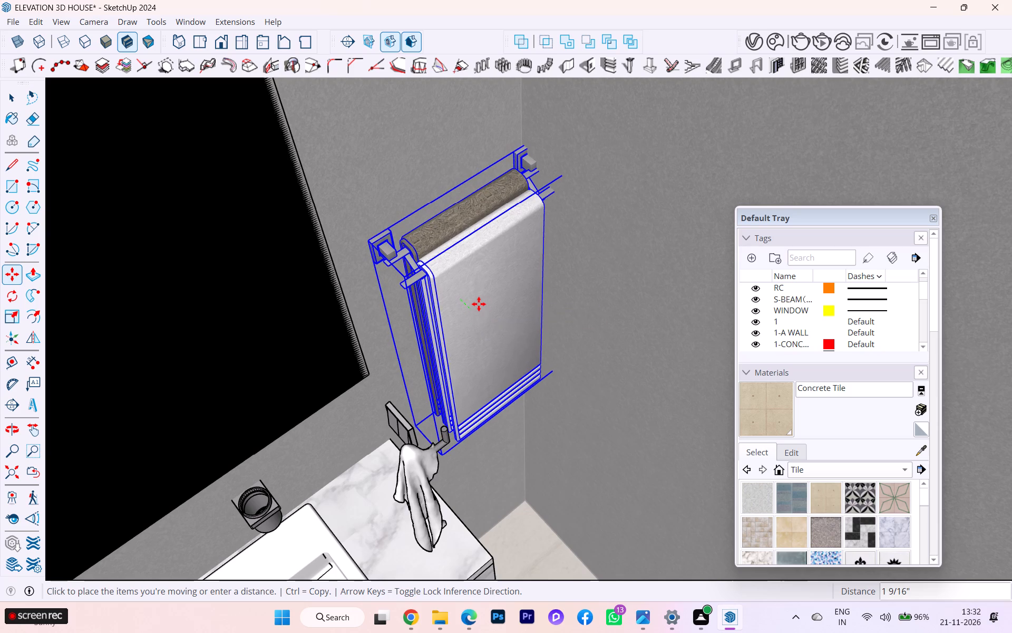
pyautogui.click(479, 304)
# Move the towel rack about 1/2" along the red axis back towards the mirror, and deselect it.
pyautogui.scroll(-3, 469, 306)
pyautogui.scroll(2, 465, 314)
pyautogui.scroll(-1, 464, 315)
pyautogui.moveTo(478, 319); pyautogui.dragTo(404, 341, button='middle')
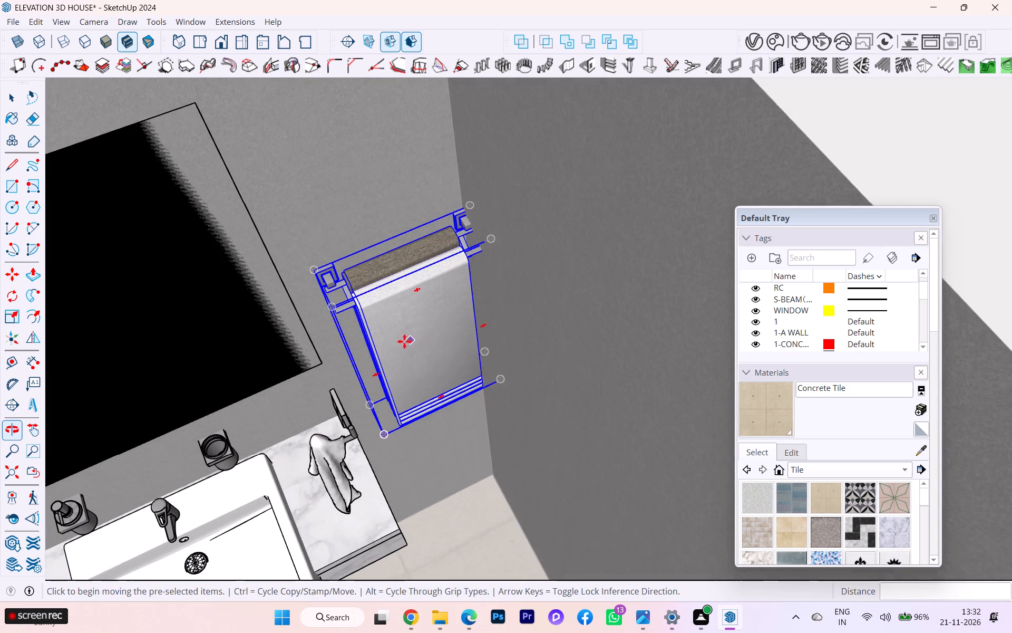
pyautogui.scroll(7, 455, 304)
pyautogui.click(440, 335)
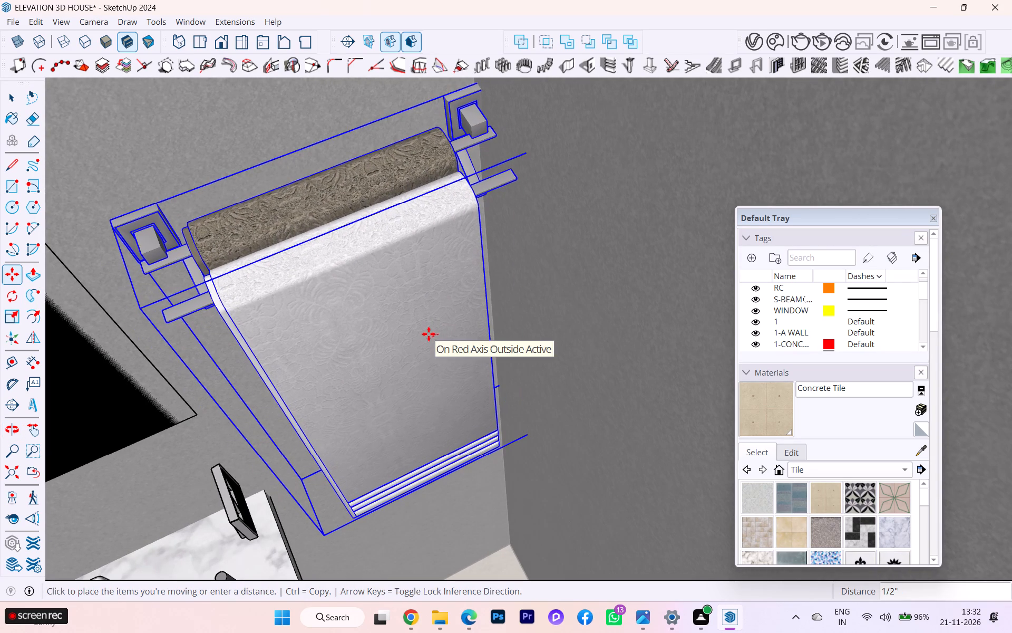
pyautogui.click(429, 334)
pyautogui.scroll(-4, 432, 328)
pyautogui.scroll(2, 436, 329)
pyautogui.scroll(-2, 439, 334)
pyautogui.scroll(-2, 298, 353)
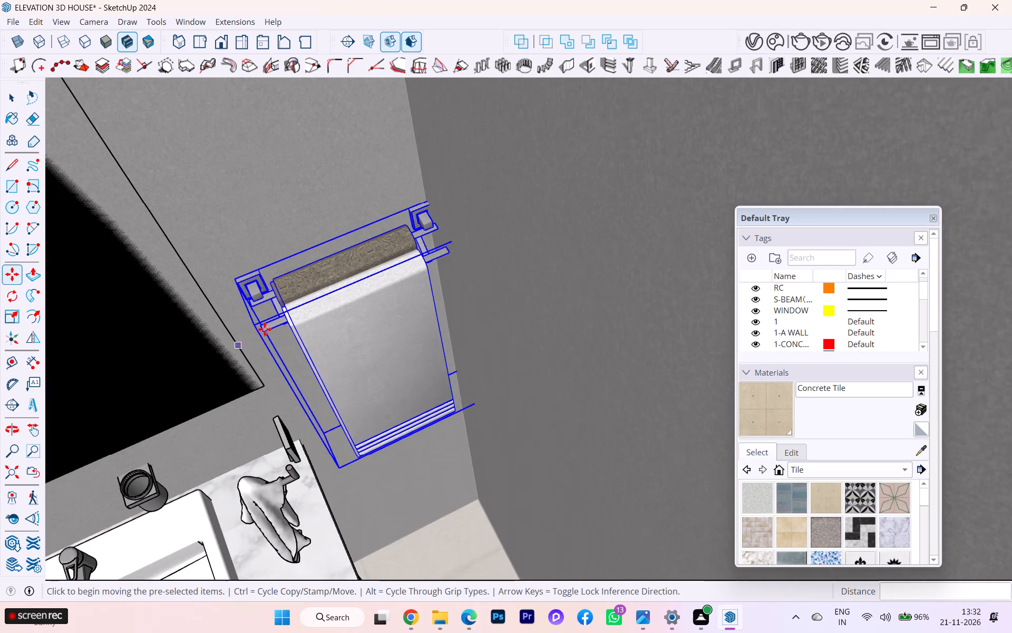
pyautogui.scroll(-2, 444, 303)
pyautogui.scroll(1, 452, 305)
pyautogui.scroll(-6, 452, 305)
pyautogui.moveTo(280, 360); pyautogui.dragTo(435, 245, button='middle')
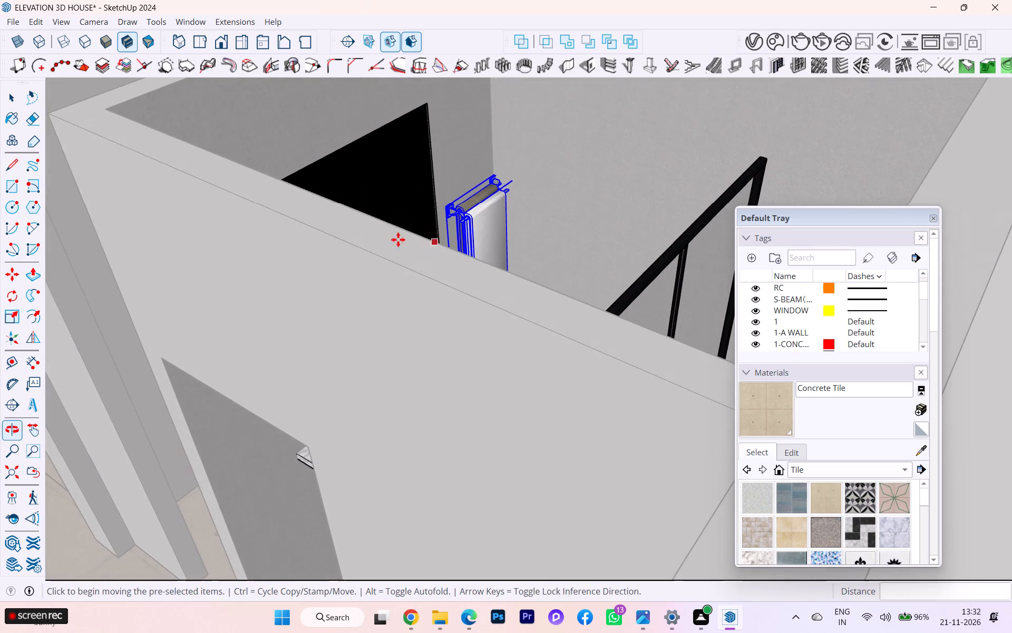
pyautogui.click(0, 97)
pyautogui.click(9, 100)
pyautogui.scroll(-3, 93, 131)
pyautogui.scroll(1, 147, 147)
pyautogui.scroll(-3, 150, 147)
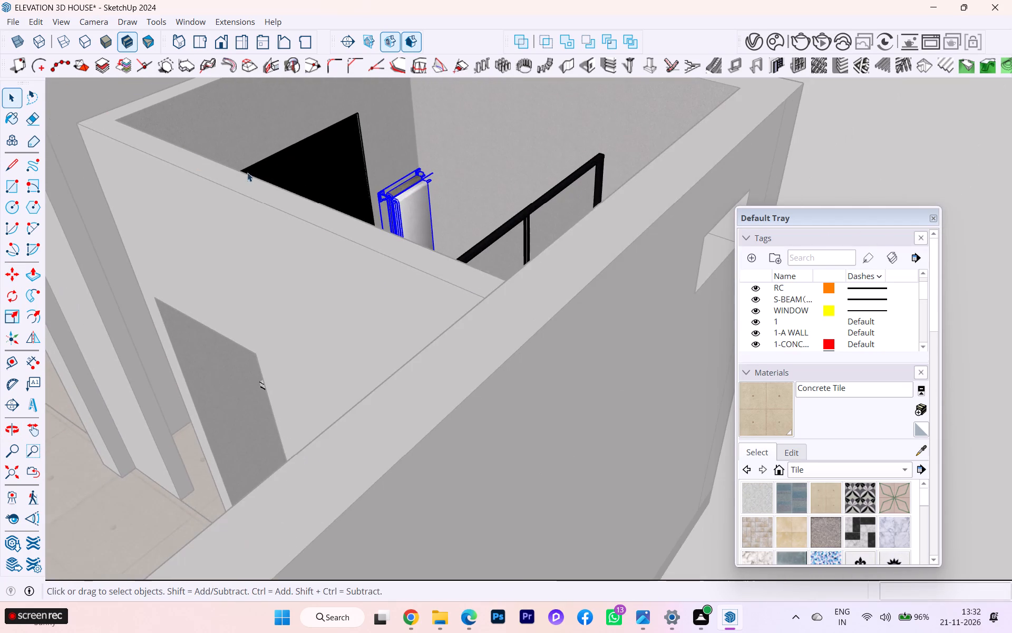
pyautogui.scroll(-1, 288, 169)
pyautogui.click(756, 136)
# Examine how the towel rack sits on the wall between the mirror and the corner, and its place in the bathroom.
pyautogui.scroll(5, 547, 143)
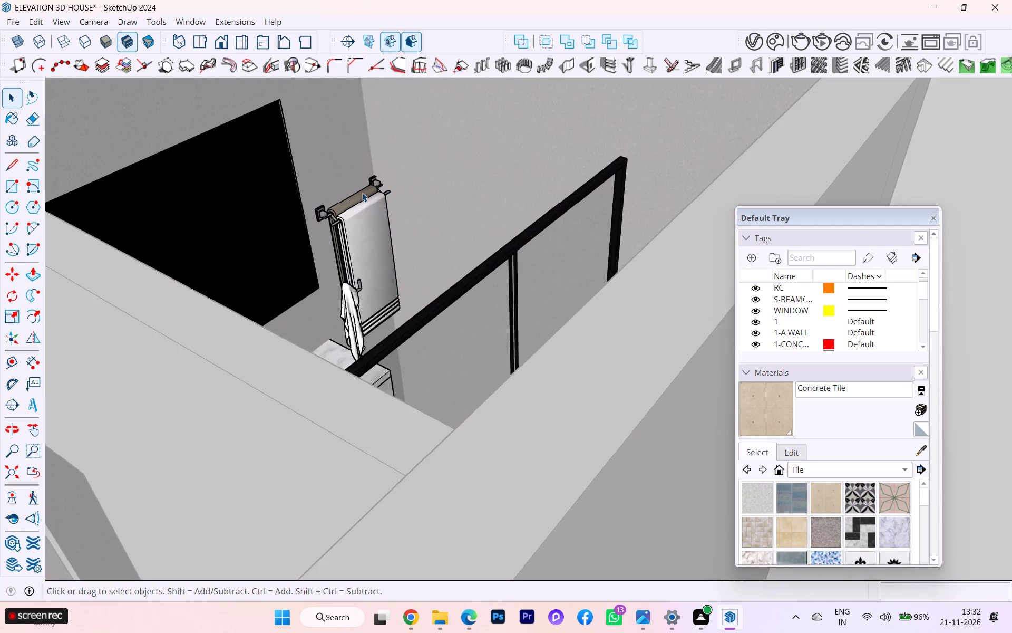
pyautogui.scroll(3, 362, 193)
pyautogui.scroll(-1, 381, 194)
pyautogui.moveTo(381, 195); pyautogui.dragTo(230, 251, button='middle')
pyautogui.scroll(1, 297, 208)
pyautogui.scroll(-1, 297, 208)
pyautogui.scroll(1, 297, 208)
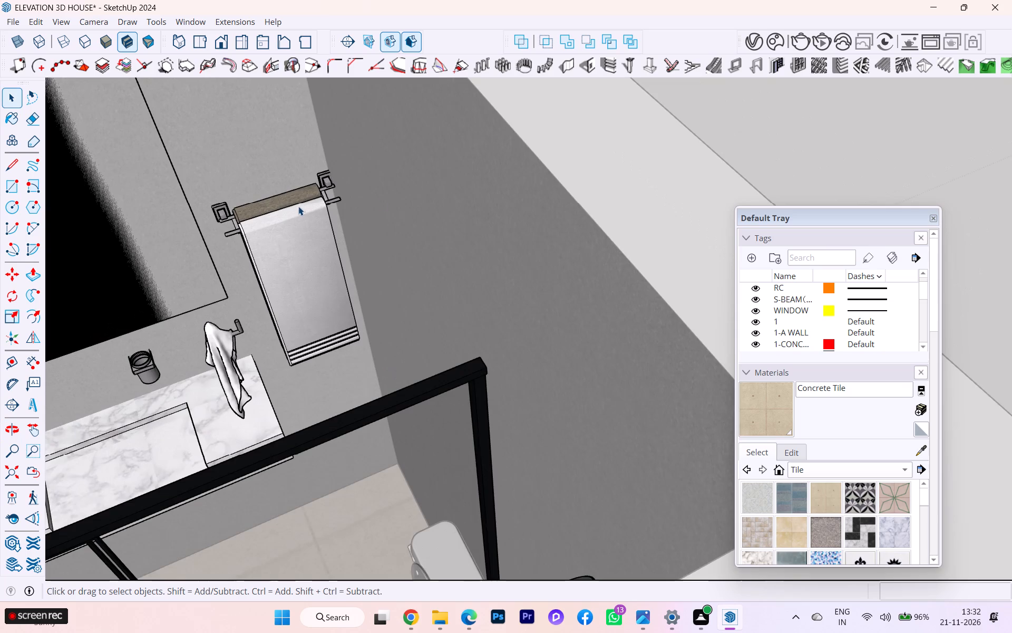
pyautogui.scroll(-1, 547, 205)
pyautogui.scroll(2, 562, 207)
pyautogui.scroll(-10, 572, 208)
pyautogui.scroll(-2, 240, 307)
pyautogui.moveTo(237, 309); pyautogui.dragTo(438, 311, button='middle')
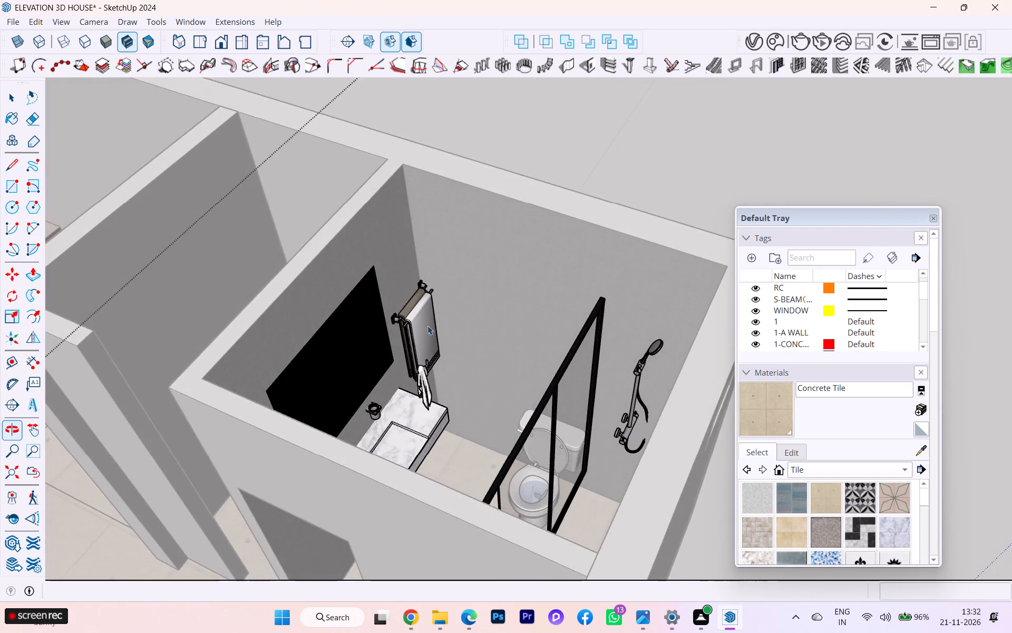
# Move the vanity and mirror group about 1" along the green axis away from the wall, and deselect it.
pyautogui.scroll(4, 390, 354)
pyautogui.click(301, 385)
pyautogui.scroll(2, 281, 399)
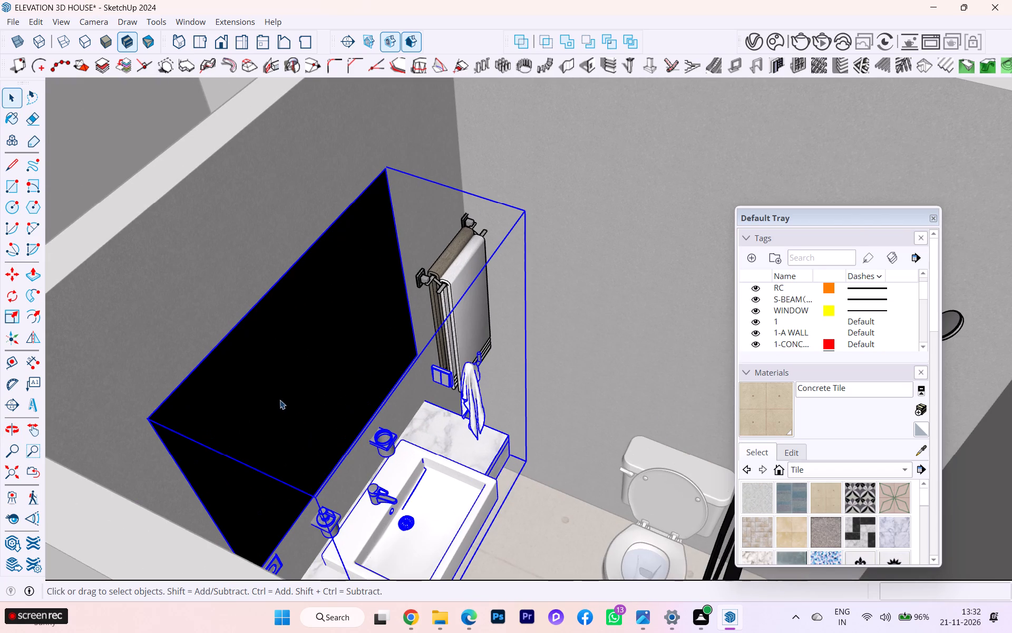
pyautogui.press('m')
pyautogui.scroll(3, 275, 417)
pyautogui.click(90, 424)
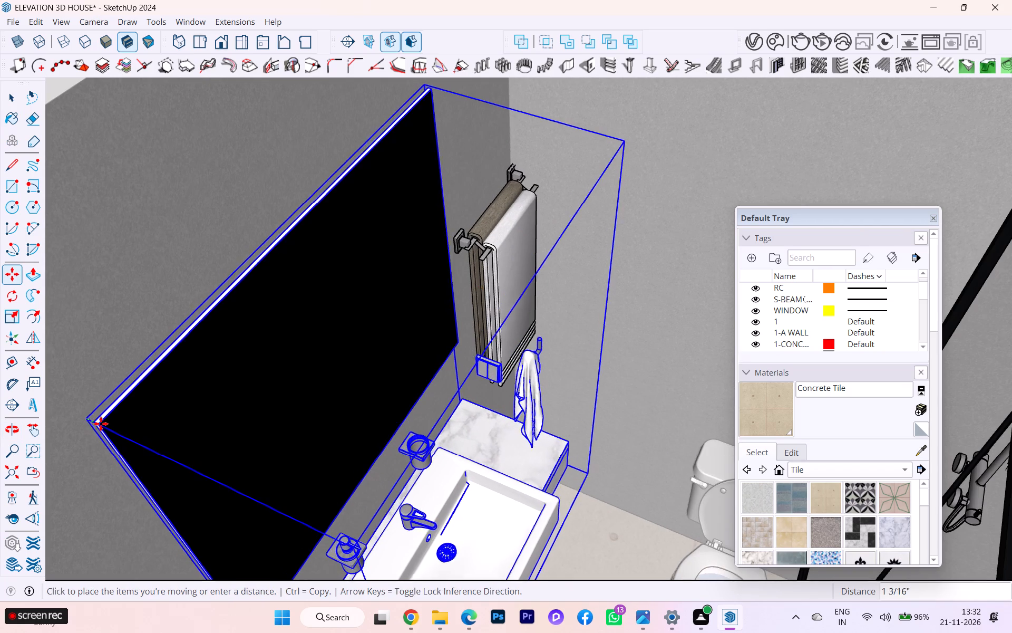
pyautogui.click(97, 427)
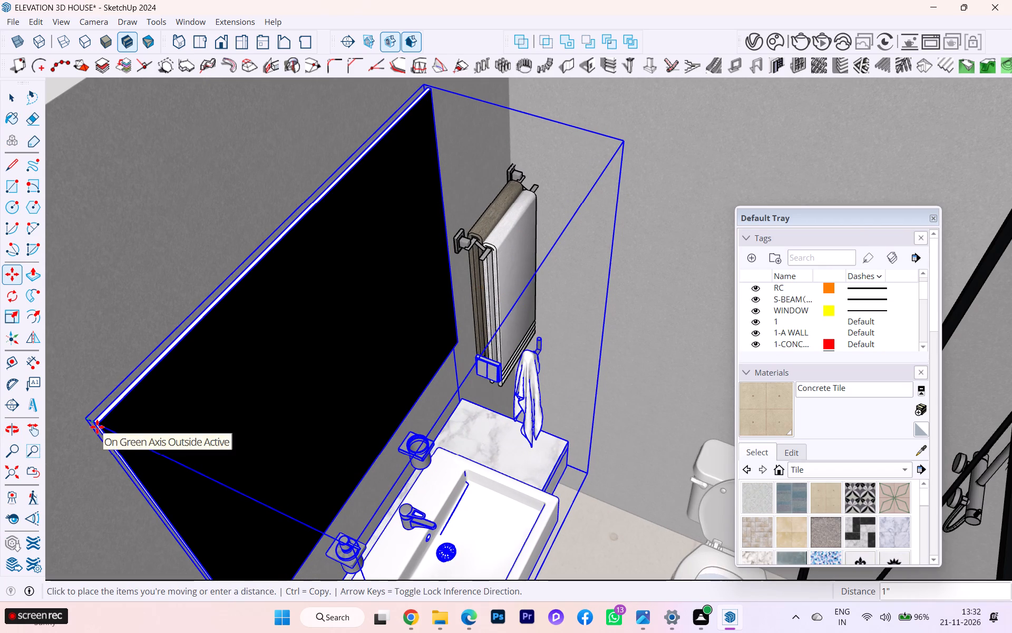
pyautogui.scroll(-7, 202, 354)
pyautogui.scroll(1, 218, 349)
pyautogui.scroll(-1, 220, 348)
pyautogui.scroll(-3, 323, 296)
pyautogui.scroll(1, 323, 296)
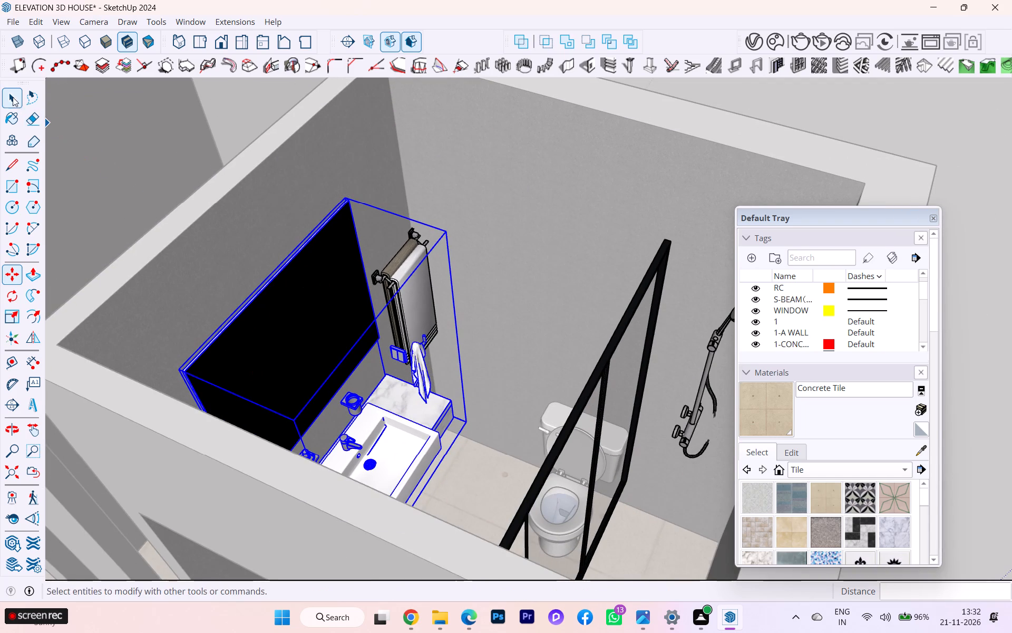
pyautogui.click(12, 92)
pyautogui.scroll(-2, 283, 230)
pyautogui.scroll(1, 312, 261)
pyautogui.scroll(-2, 313, 262)
pyautogui.click(663, 132)
# Examine the vanity, basin and towel rack up close against the bathroom wall.
pyautogui.scroll(2, 282, 369)
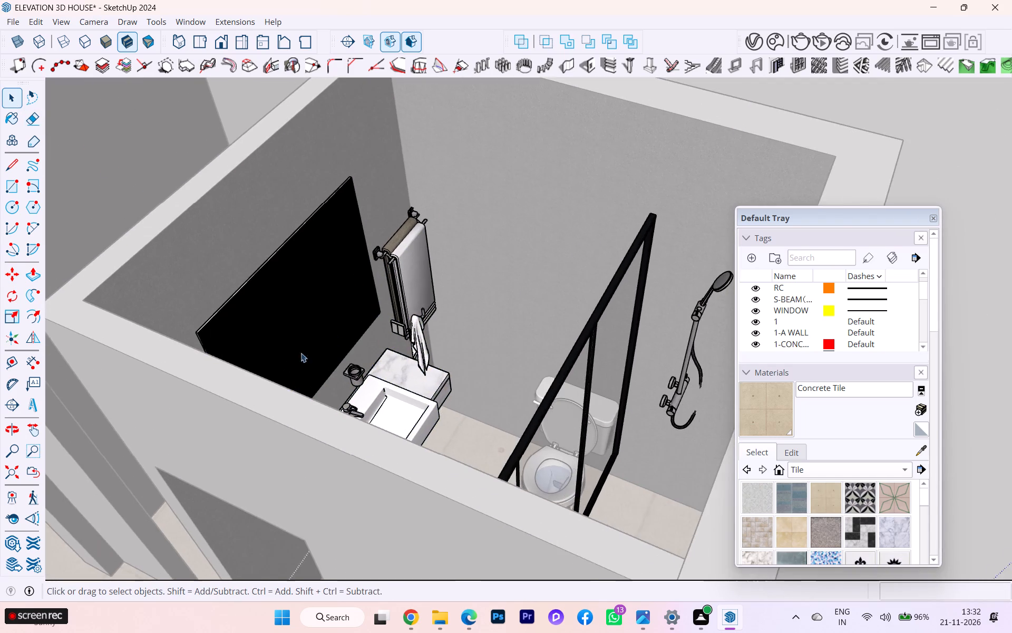
pyautogui.scroll(1, 437, 313)
pyautogui.scroll(-1, 439, 314)
pyautogui.scroll(5, 439, 314)
pyautogui.scroll(-2, 436, 322)
pyautogui.scroll(3, 436, 322)
pyautogui.scroll(-1, 445, 333)
pyautogui.moveTo(421, 342); pyautogui.dragTo(236, 383, button='middle')
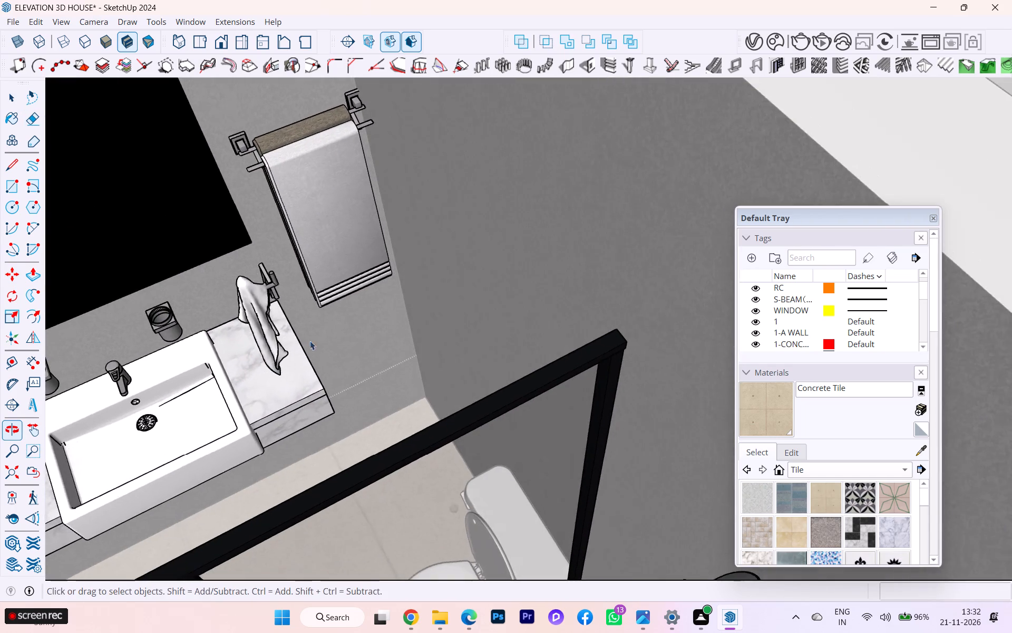
pyautogui.scroll(-4, 524, 265)
pyautogui.scroll(4, 274, 380)
pyautogui.moveTo(218, 440); pyautogui.dragTo(276, 364, button='middle')
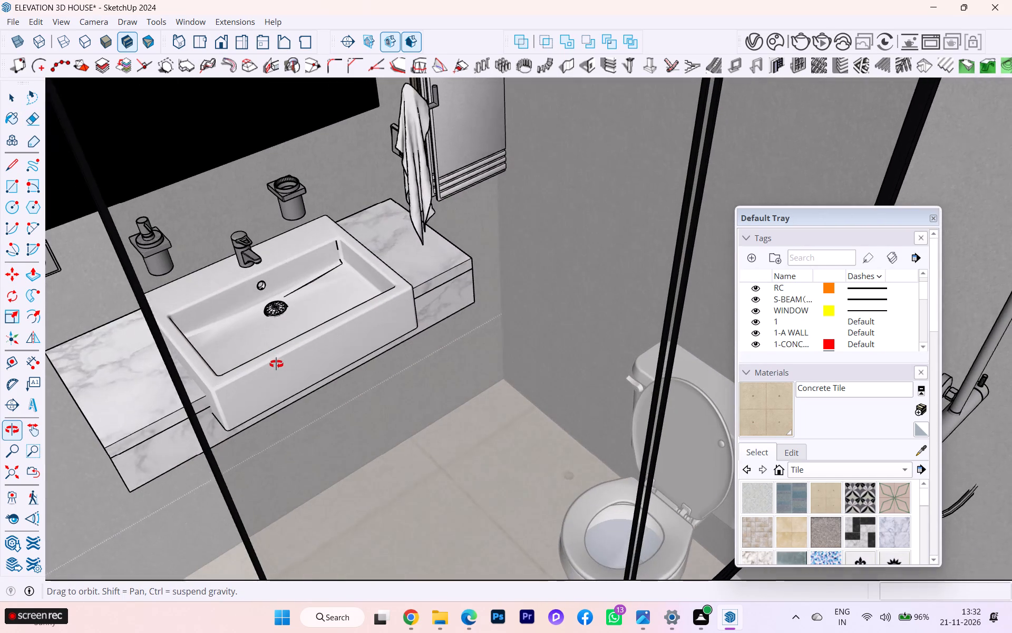
# Examine the vanity, basin and toilet area up close from inside the bathroom.
pyautogui.moveTo(276, 364); pyautogui.dragTo(287, 361, button='middle')
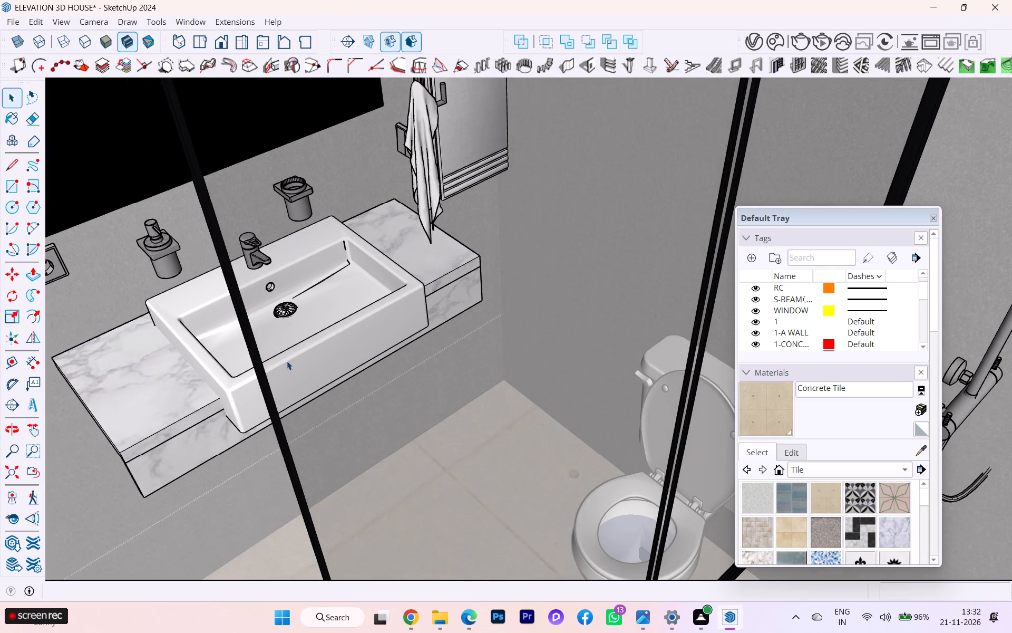
pyautogui.scroll(2, 287, 361)
pyautogui.scroll(-6, 287, 361)
pyautogui.scroll(1, 289, 362)
pyautogui.scroll(-3, 289, 362)
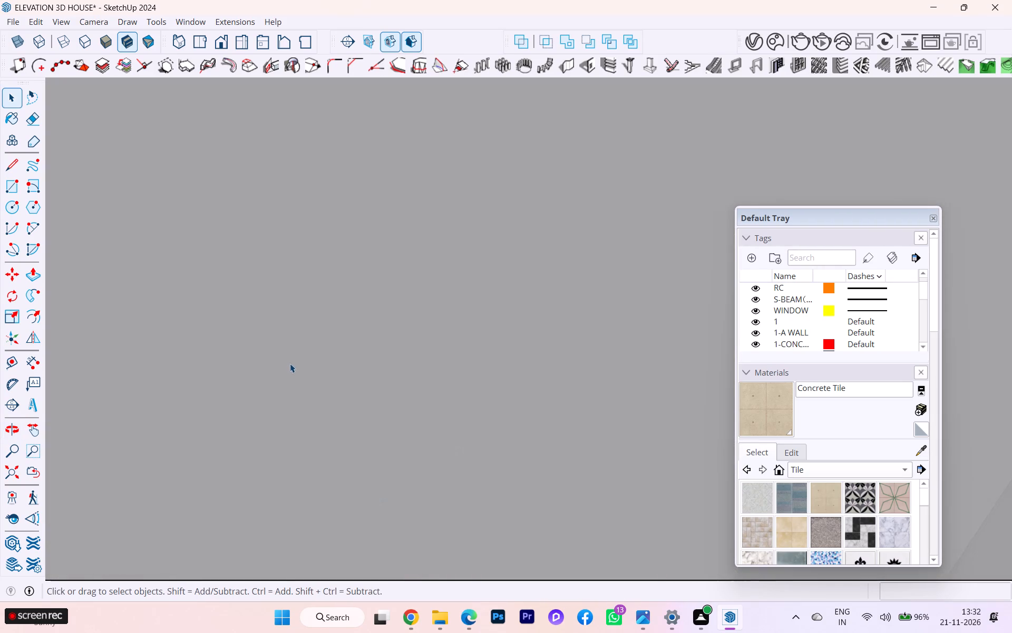
pyautogui.scroll(-3, 290, 365)
# Fit the whole model in view and close the group open for editing.
pyautogui.click(5, 471)
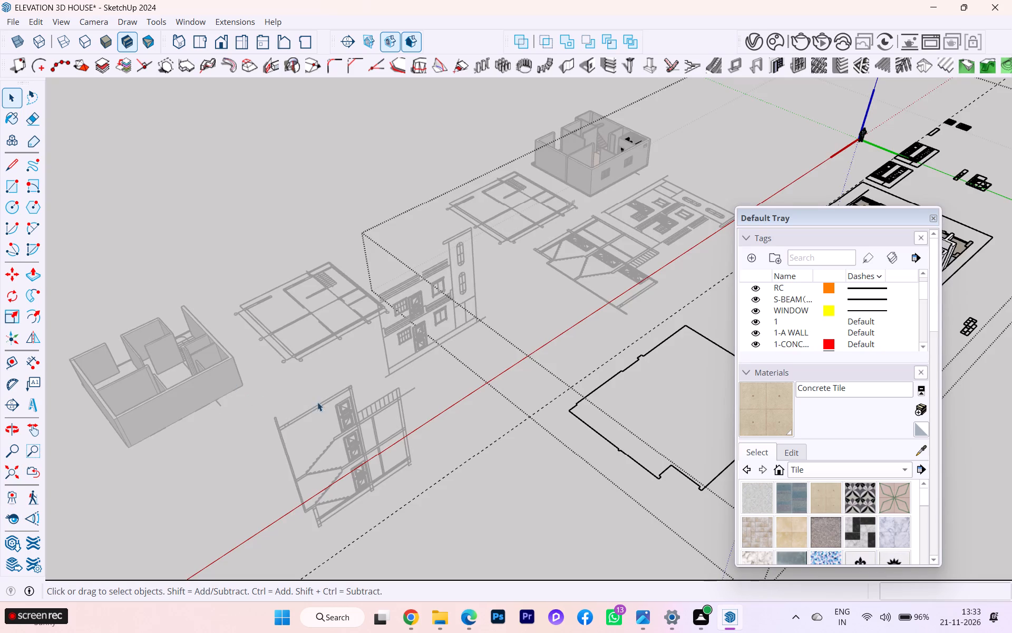
pyautogui.scroll(-3, 514, 461)
pyautogui.scroll(1, 514, 461)
pyautogui.click(502, 471)
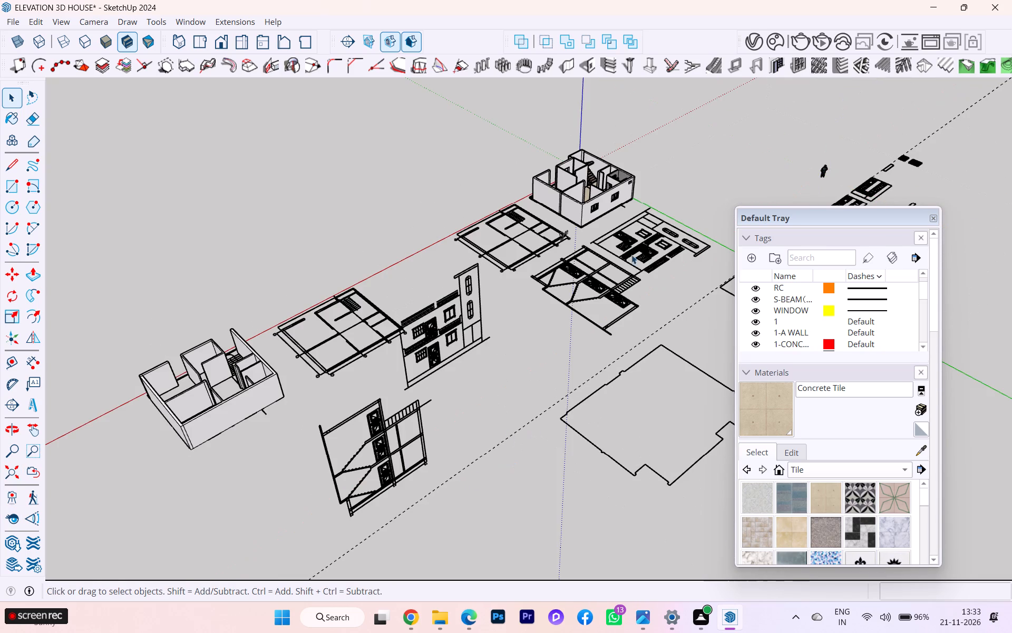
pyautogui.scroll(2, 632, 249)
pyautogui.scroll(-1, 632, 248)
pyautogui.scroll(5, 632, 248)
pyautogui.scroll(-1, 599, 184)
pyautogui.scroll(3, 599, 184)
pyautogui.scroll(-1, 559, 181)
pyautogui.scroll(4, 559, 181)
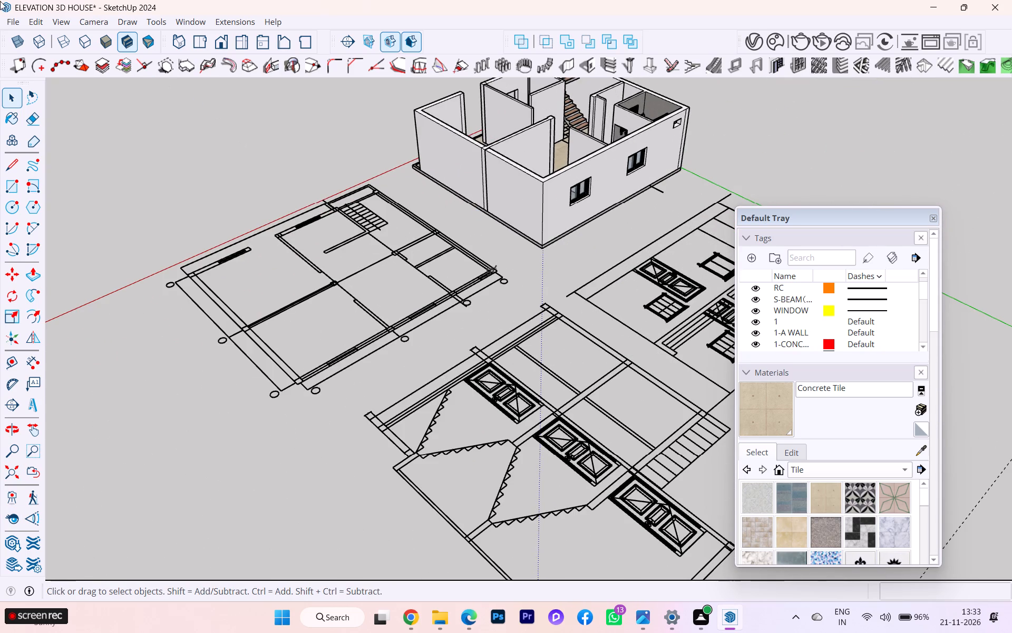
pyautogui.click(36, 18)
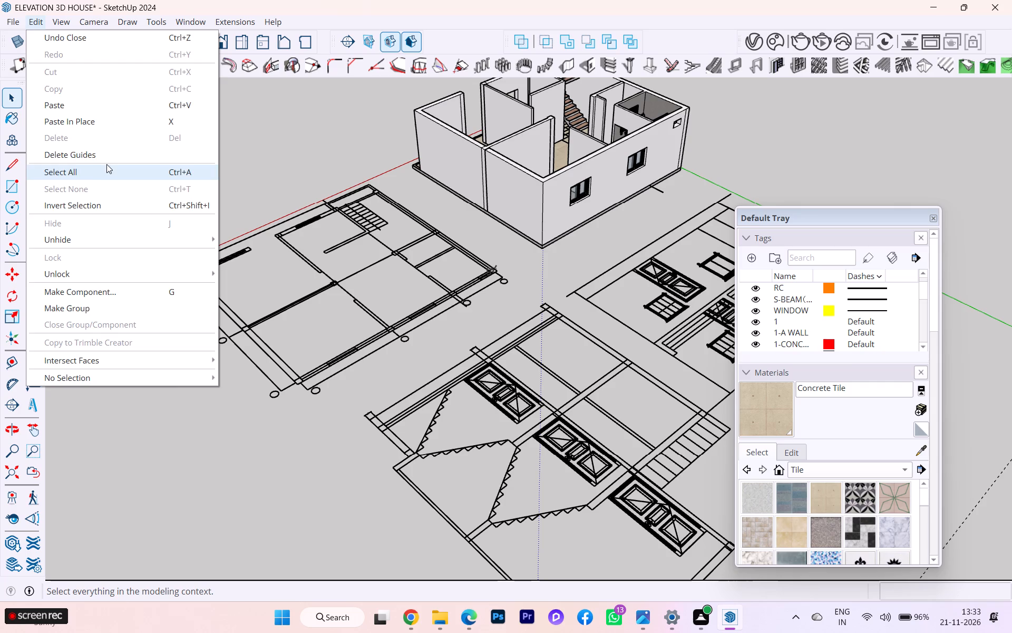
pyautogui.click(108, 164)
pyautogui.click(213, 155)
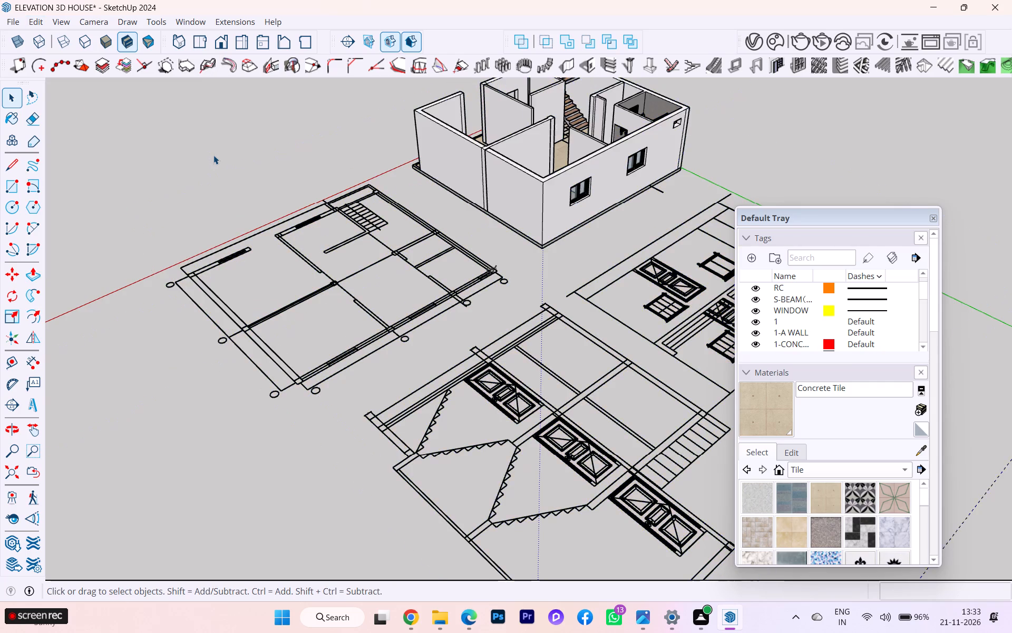
# Examine the furnished bathroom from above, checking how the vanity, toilet and shower screen sit in relation to the floor.
pyautogui.scroll(-2, 251, 165)
pyautogui.scroll(1, 270, 171)
pyautogui.scroll(-2, 274, 171)
pyautogui.moveTo(284, 199); pyautogui.dragTo(774, 279, button='middle')
pyautogui.scroll(4, 661, 215)
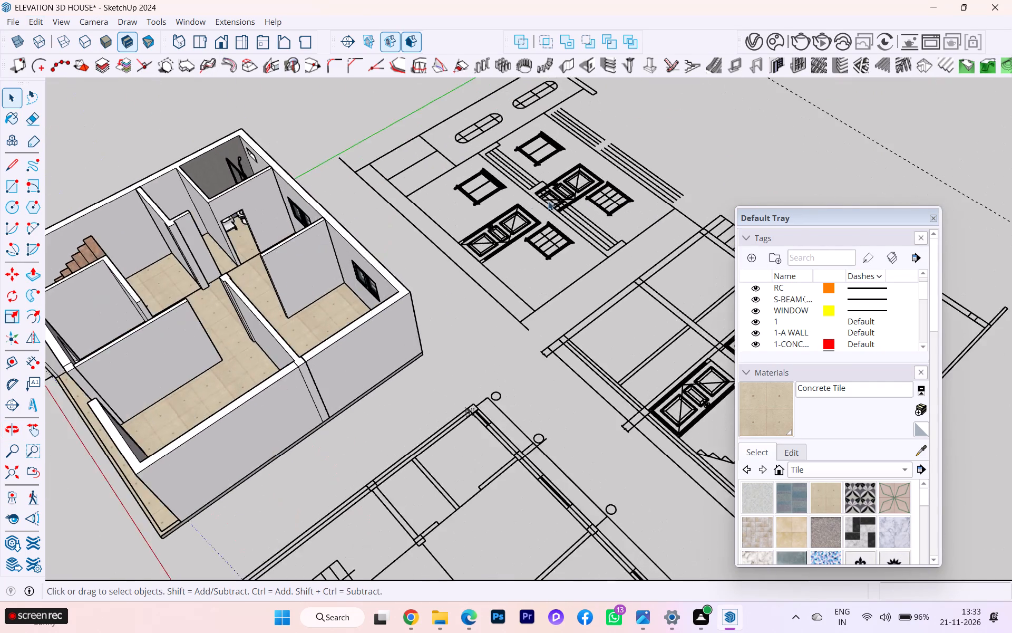
pyautogui.scroll(-3, 511, 204)
pyautogui.scroll(2, 395, 219)
pyautogui.scroll(2, 273, 190)
pyautogui.scroll(-1, 278, 187)
pyautogui.scroll(3, 299, 176)
pyautogui.scroll(-2, 309, 183)
pyautogui.scroll(4, 309, 183)
pyautogui.scroll(-1, 267, 213)
pyautogui.scroll(4, 267, 213)
pyautogui.scroll(-4, 266, 213)
pyautogui.scroll(3, 266, 213)
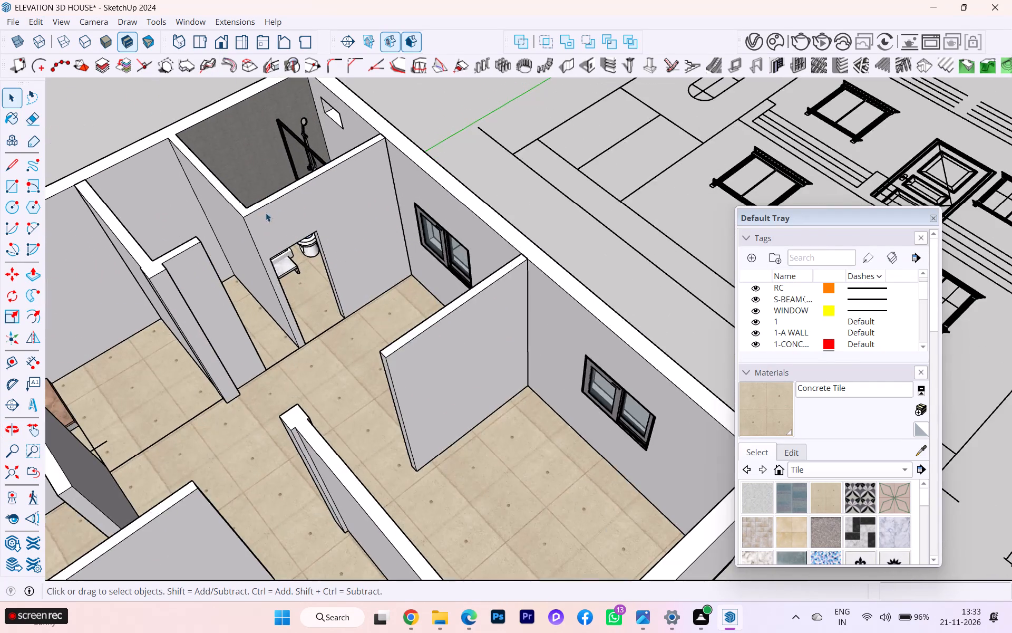
pyautogui.moveTo(281, 224); pyautogui.dragTo(504, 289, button='middle')
pyautogui.scroll(9, 213, 287)
pyautogui.scroll(4, 230, 363)
pyautogui.scroll(-4, 758, 300)
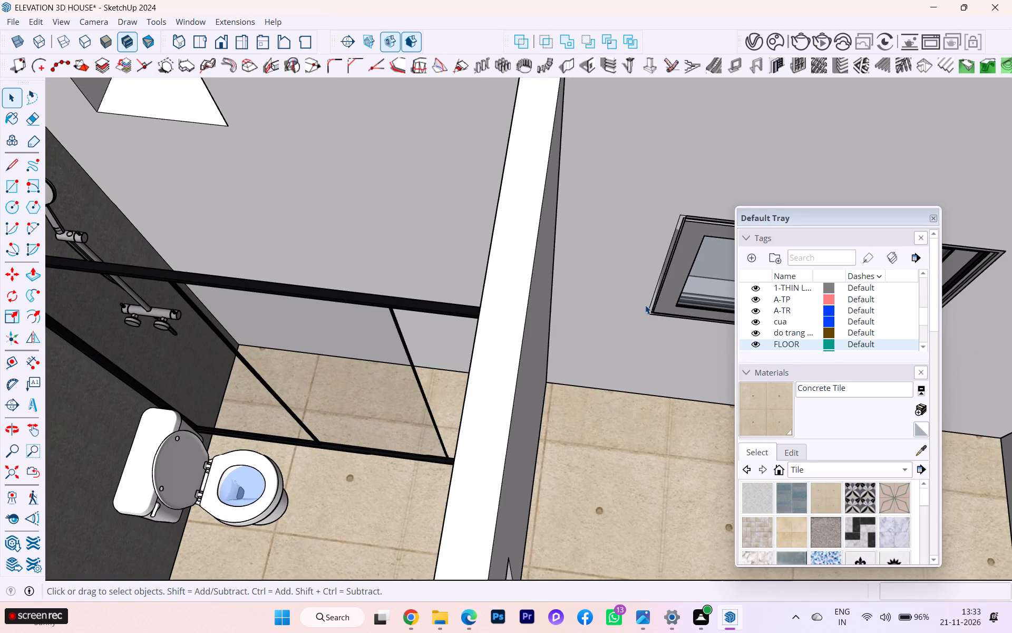
pyautogui.scroll(-7, 624, 293)
pyautogui.moveTo(479, 310); pyautogui.dragTo(329, 352, button='middle')
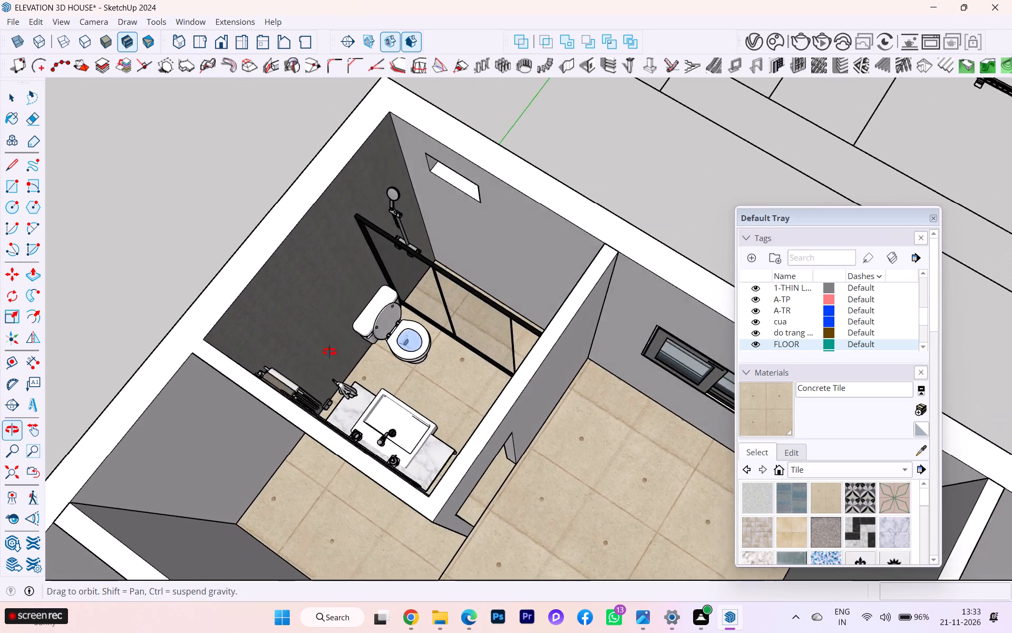
pyautogui.moveTo(329, 352); pyautogui.dragTo(329, 352, button='middle')
pyautogui.scroll(2, 494, 305)
pyautogui.scroll(-1, 497, 302)
pyautogui.scroll(3, 498, 301)
pyautogui.moveTo(536, 276); pyautogui.dragTo(742, 184, button='middle')
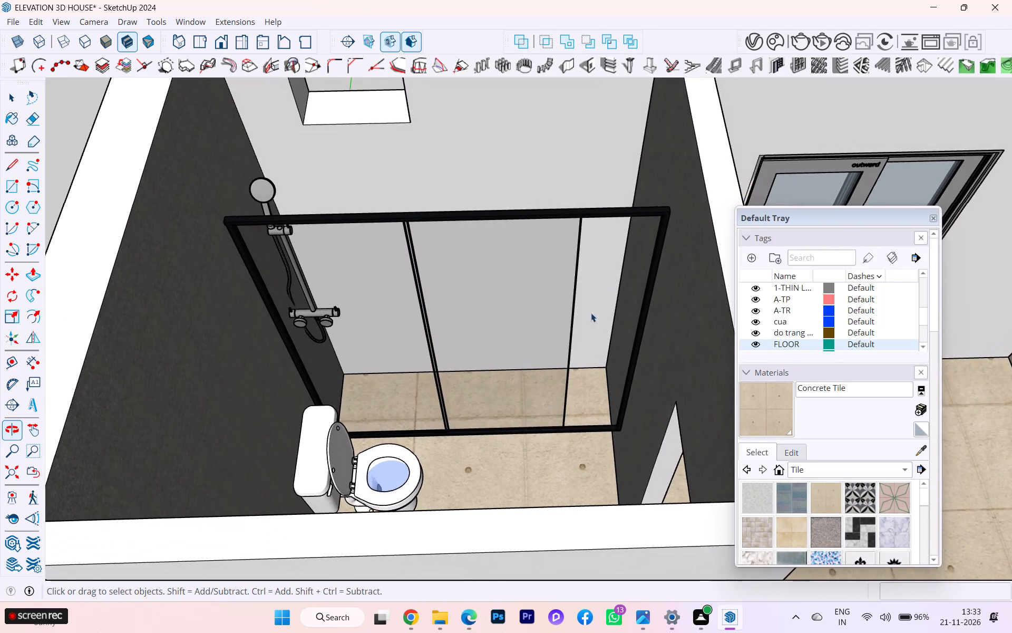
pyautogui.scroll(4, 563, 353)
pyautogui.moveTo(563, 427); pyautogui.dragTo(634, 402, button='middle')
pyautogui.scroll(-1, 616, 406)
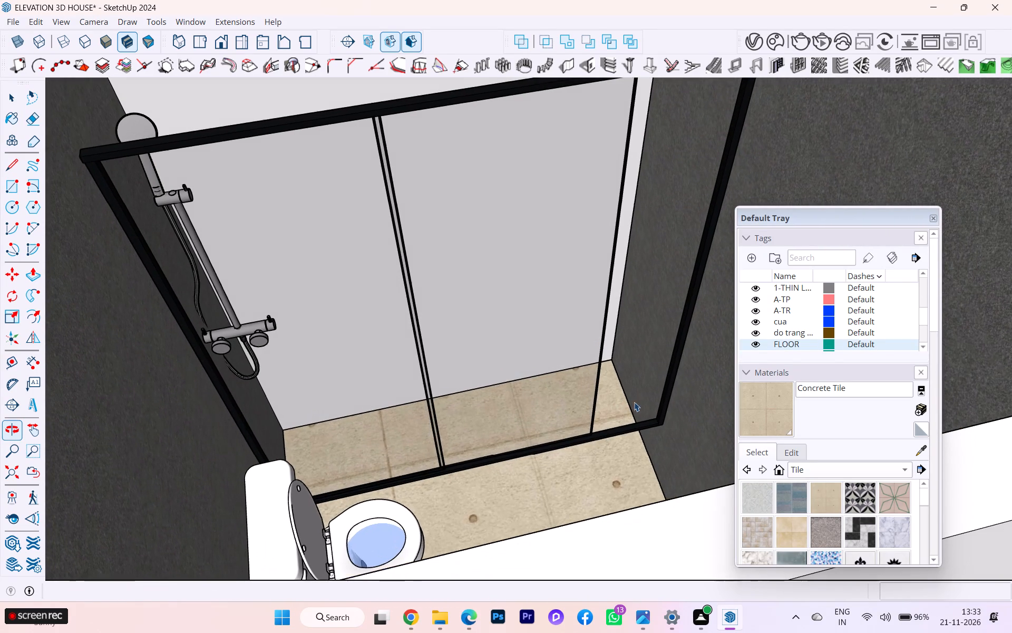
# Move the group containing the shower screen, shower and vanity down about 1' 5" along the blue axis.
pyautogui.click(515, 454)
pyautogui.scroll(3, 486, 468)
pyautogui.press('m')
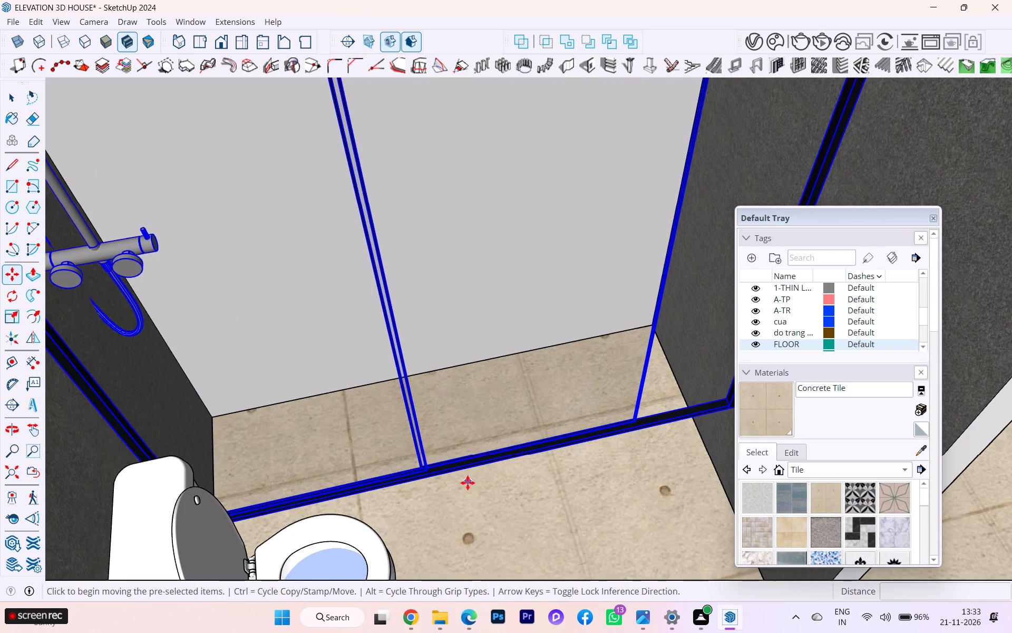
pyautogui.click(471, 470)
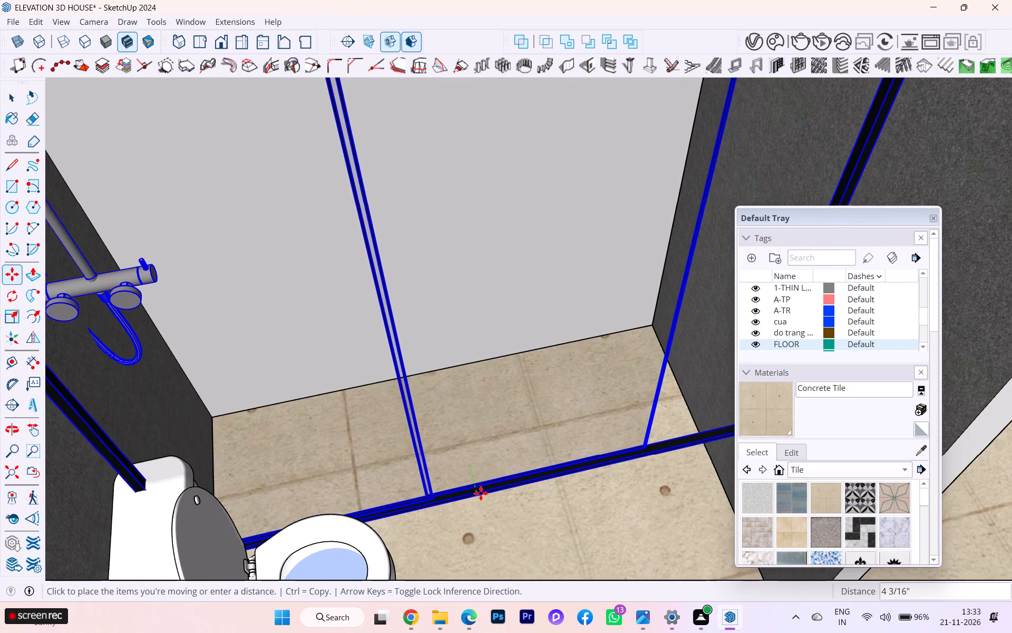
pyautogui.press('Up')
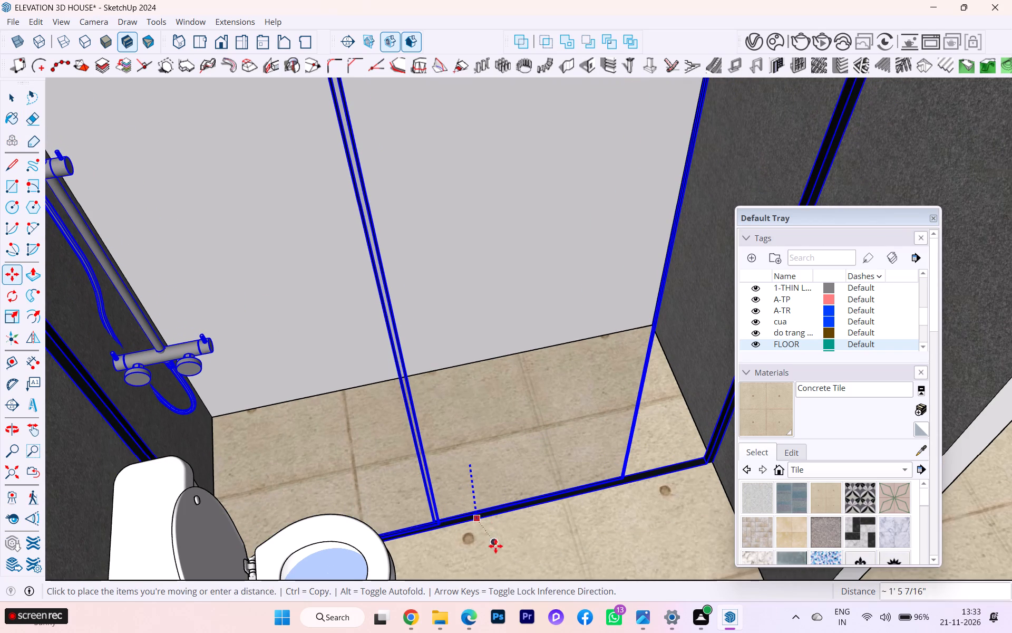
pyautogui.click(499, 553)
# Examine the height and fit of the shower screen, shower and vanity against the bathroom walls and floor.
pyautogui.scroll(-5, 551, 426)
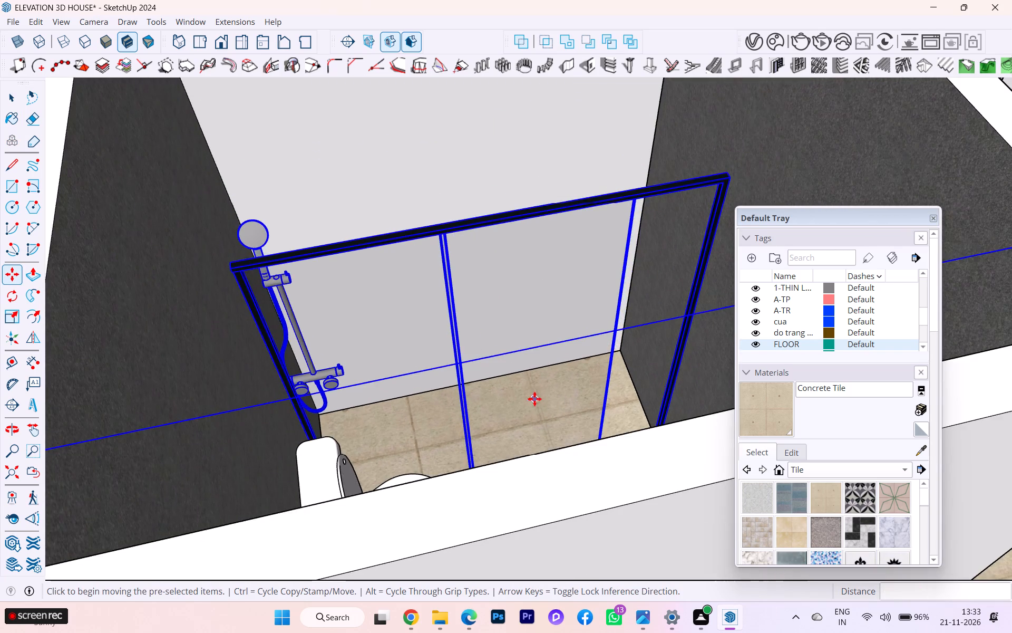
pyautogui.moveTo(528, 399); pyautogui.dragTo(270, 398, button='middle')
pyautogui.scroll(-1, 422, 358)
pyautogui.scroll(-4, 643, 378)
pyautogui.scroll(1, 656, 392)
pyautogui.scroll(-2, 656, 392)
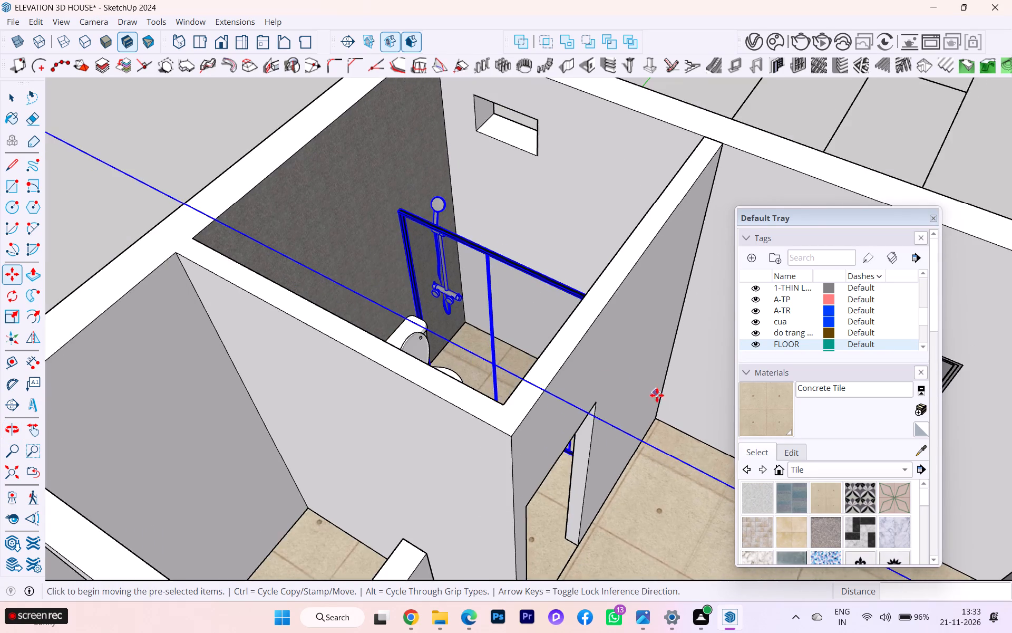
pyautogui.scroll(-3, 657, 397)
pyautogui.moveTo(597, 401); pyautogui.dragTo(436, 473, button='middle')
pyautogui.scroll(3, 633, 380)
pyautogui.scroll(-1, 633, 380)
pyautogui.scroll(1, 633, 379)
pyautogui.scroll(3, 606, 312)
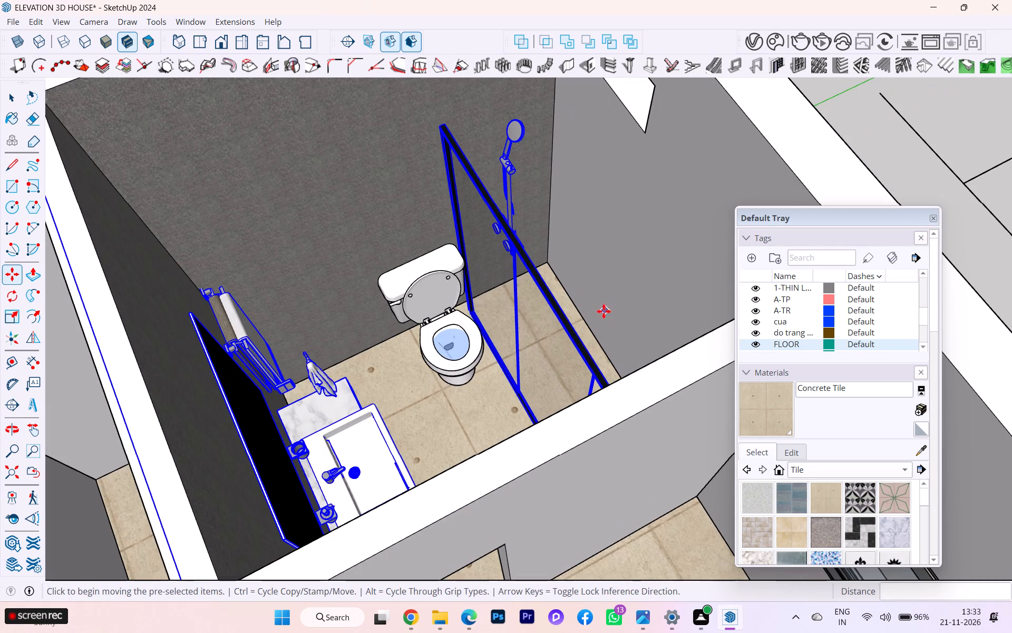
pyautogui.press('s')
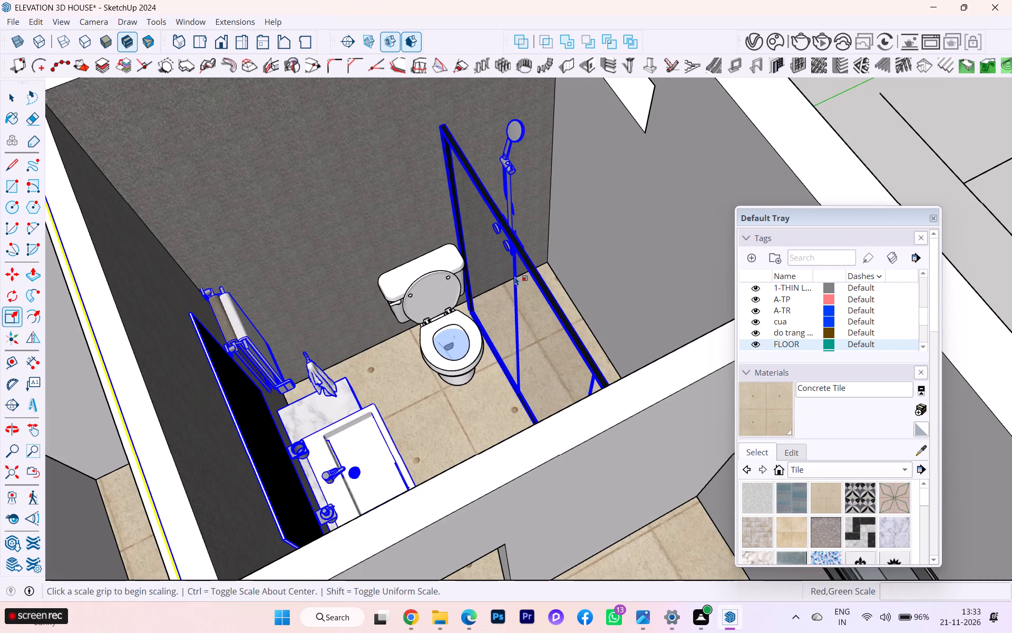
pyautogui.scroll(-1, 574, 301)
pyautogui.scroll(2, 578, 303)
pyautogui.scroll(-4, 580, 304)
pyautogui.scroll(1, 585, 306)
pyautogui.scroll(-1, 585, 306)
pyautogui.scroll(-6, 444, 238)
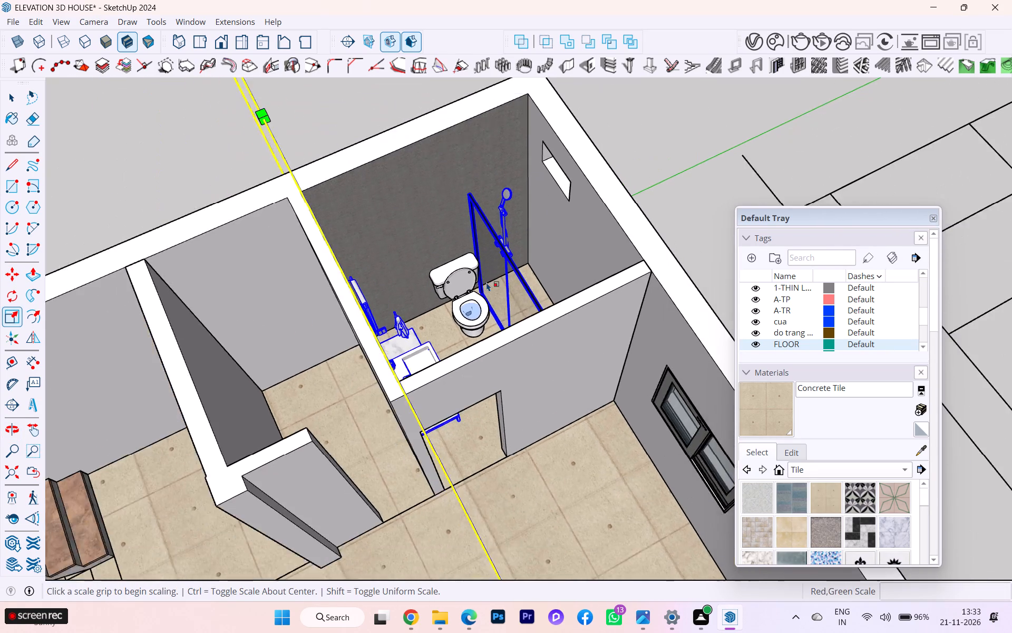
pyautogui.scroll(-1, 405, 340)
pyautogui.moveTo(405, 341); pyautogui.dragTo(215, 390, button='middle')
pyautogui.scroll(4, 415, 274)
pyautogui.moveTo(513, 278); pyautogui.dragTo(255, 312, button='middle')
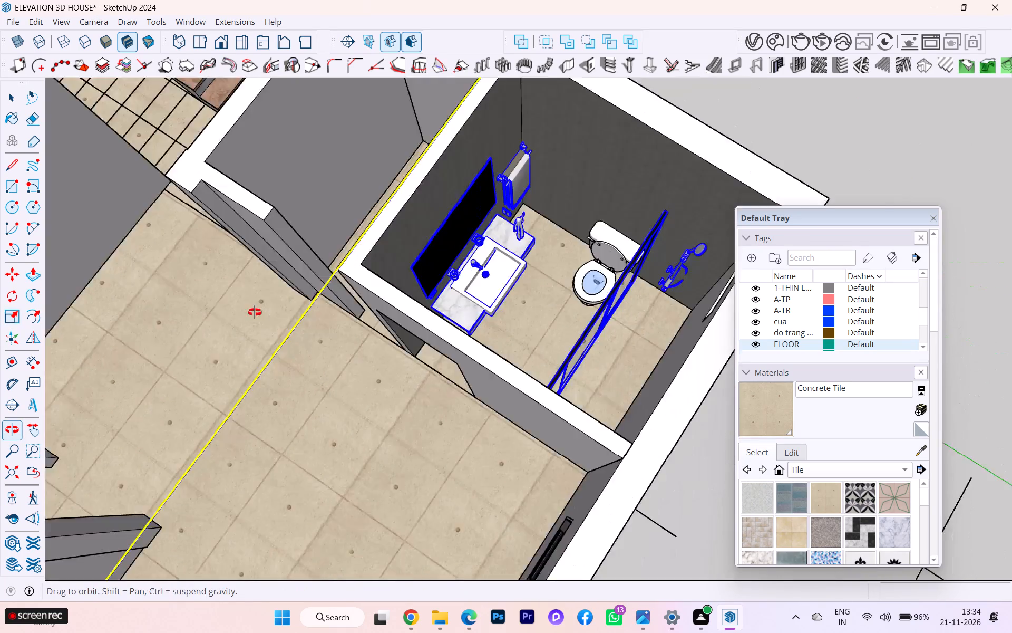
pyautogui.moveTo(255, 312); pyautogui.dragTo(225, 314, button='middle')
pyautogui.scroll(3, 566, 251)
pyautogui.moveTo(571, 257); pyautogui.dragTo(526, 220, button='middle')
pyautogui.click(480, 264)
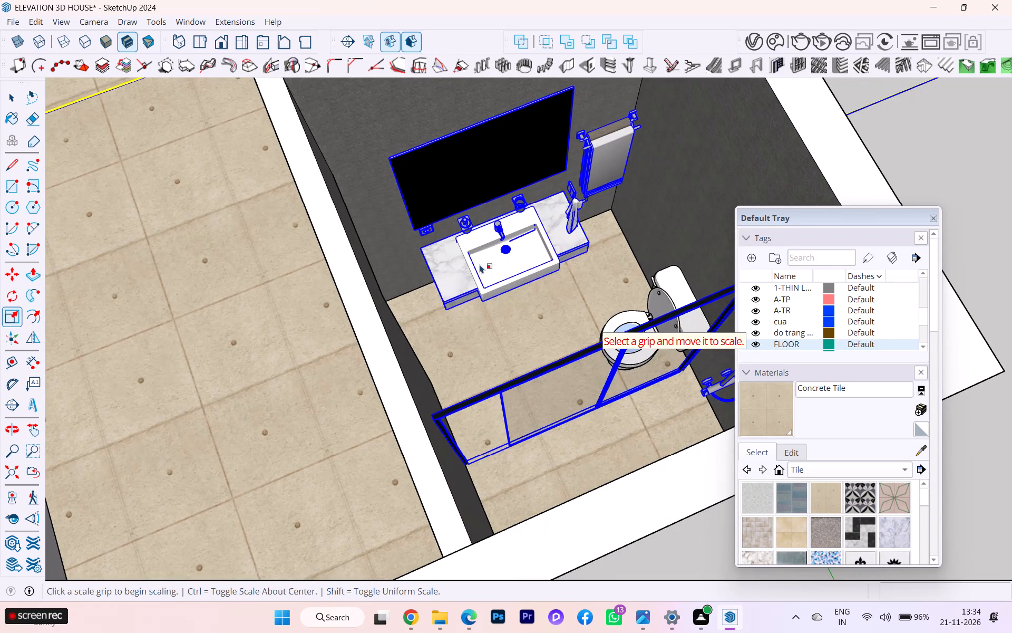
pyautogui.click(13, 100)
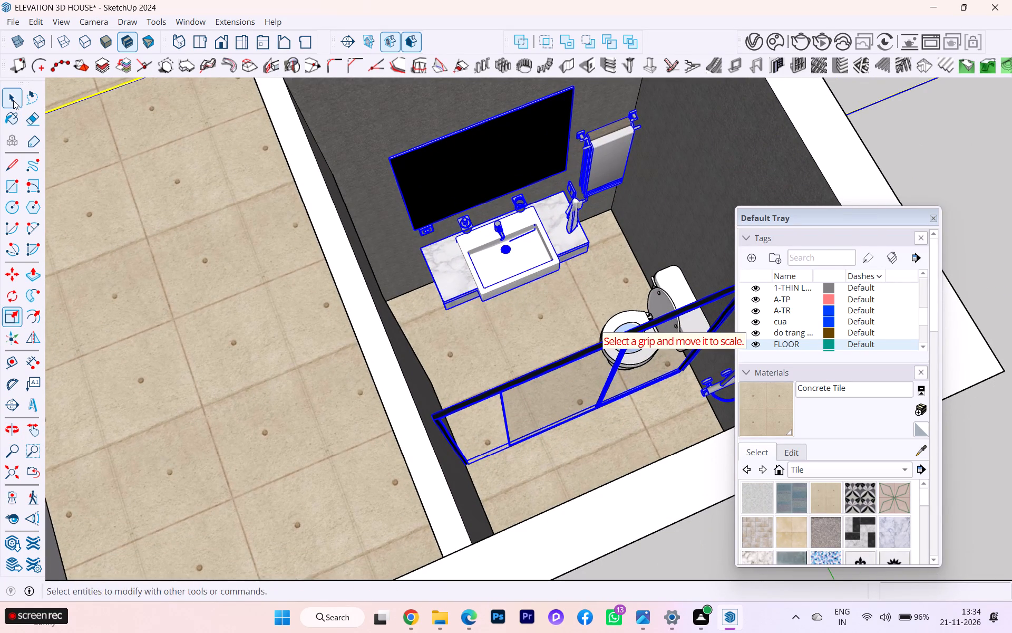
# Inside the fixtures group, scale the vanity and mirror group to about 0.91 along the red axis.
pyautogui.click(457, 254)
pyautogui.doubleClick(457, 254)
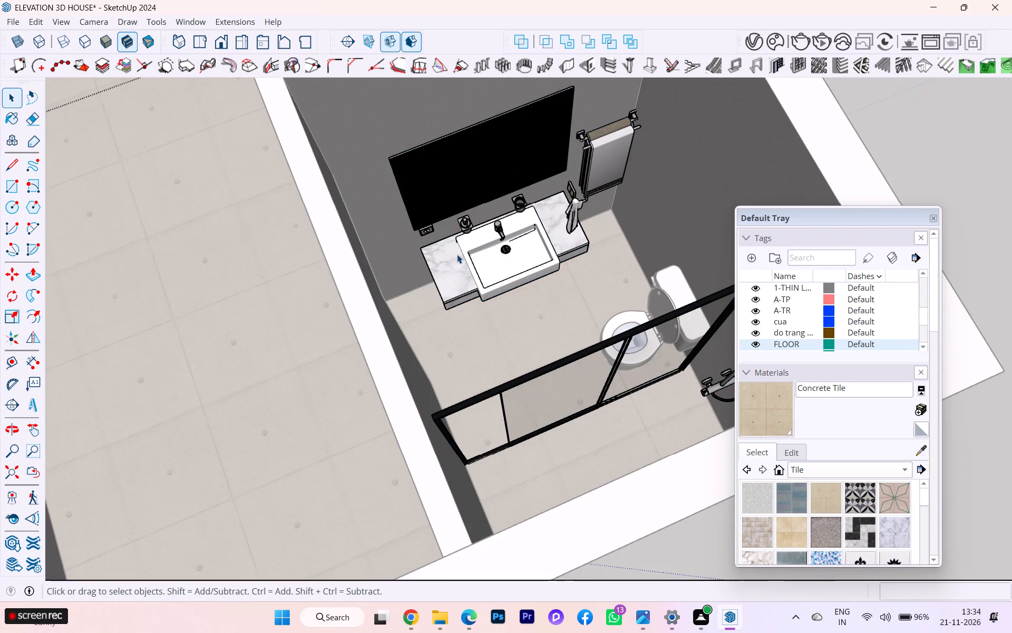
pyautogui.click(457, 254)
pyautogui.press('s')
pyautogui.scroll(2, 424, 254)
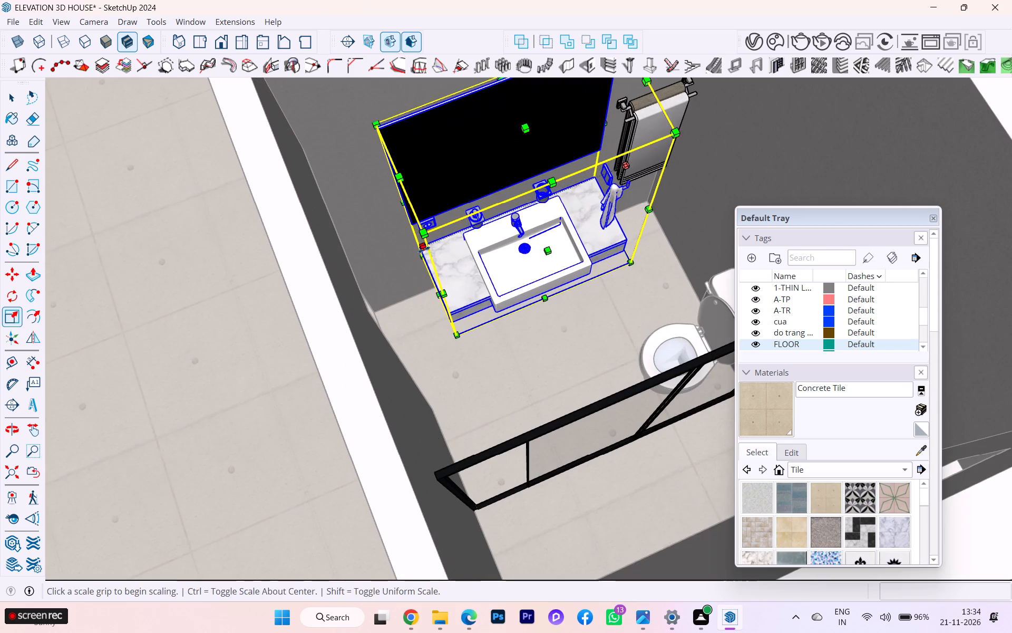
pyautogui.click(423, 251)
pyautogui.click(439, 233)
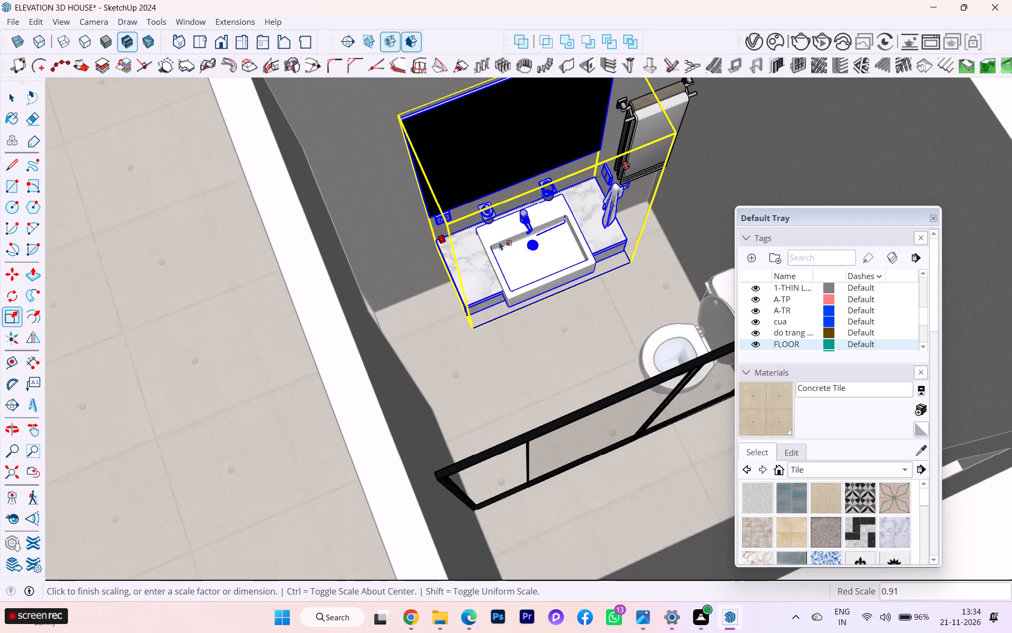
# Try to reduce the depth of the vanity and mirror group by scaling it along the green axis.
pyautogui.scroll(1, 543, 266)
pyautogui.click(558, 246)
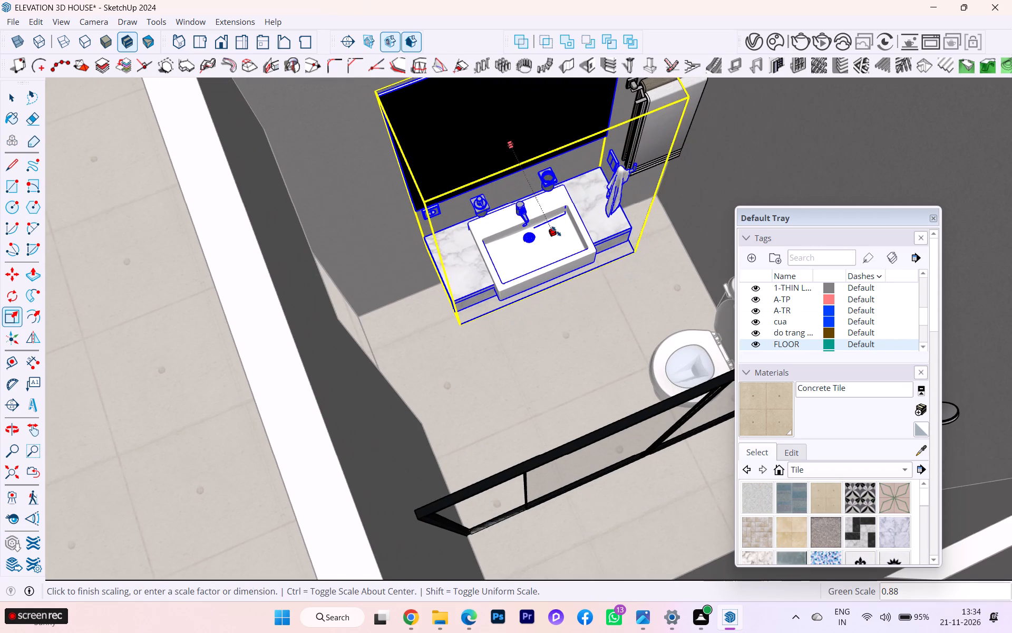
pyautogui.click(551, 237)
# Move the vanity and mirror group about 3" along the red axis towards the towel rack.
pyautogui.moveTo(547, 235); pyautogui.dragTo(547, 234, button='middle')
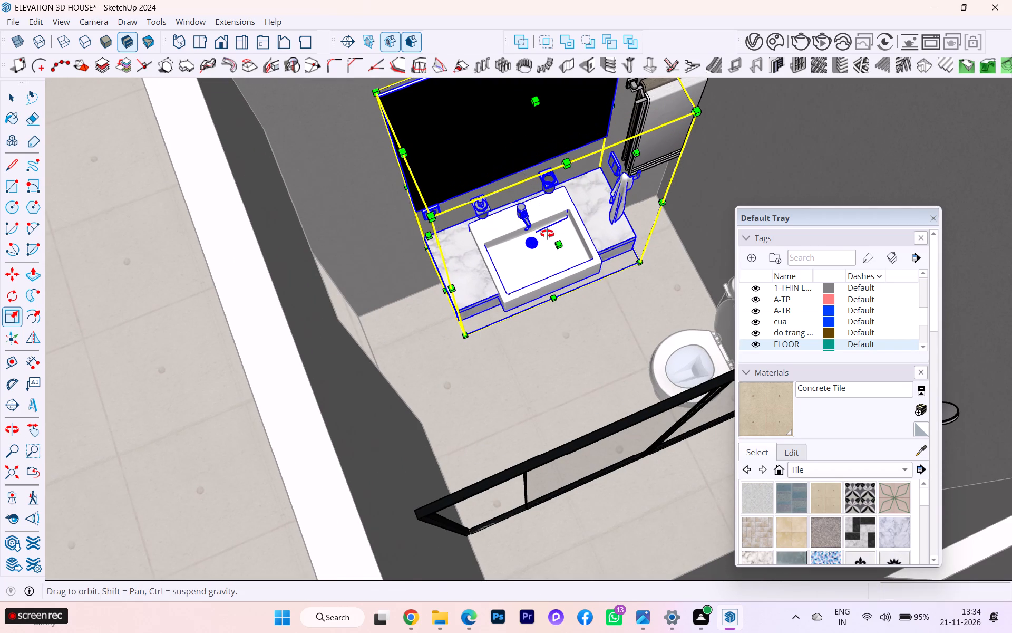
pyautogui.moveTo(547, 234); pyautogui.dragTo(617, 210, button='middle')
pyautogui.scroll(-2, 612, 201)
pyautogui.moveTo(609, 203); pyautogui.dragTo(400, 198, button='middle')
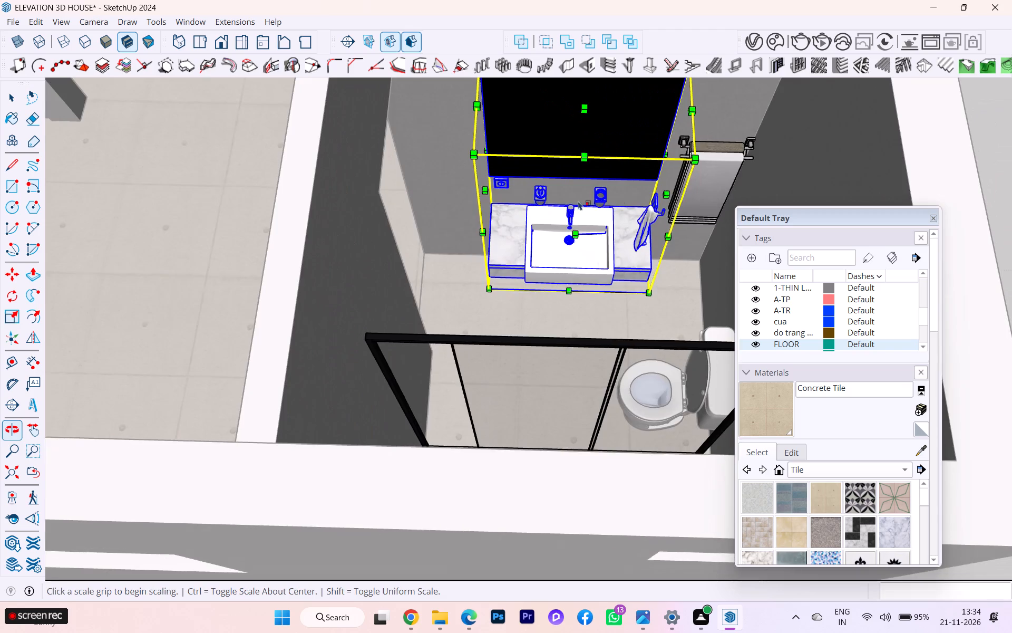
pyautogui.scroll(3, 614, 199)
pyautogui.scroll(1, 673, 207)
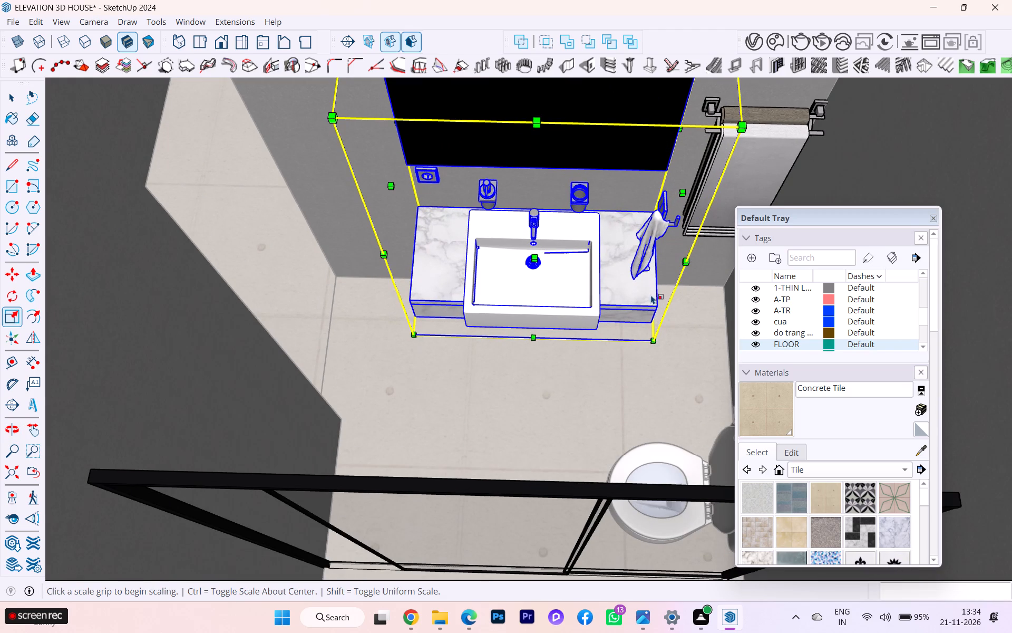
pyautogui.press('m')
pyautogui.click(654, 277)
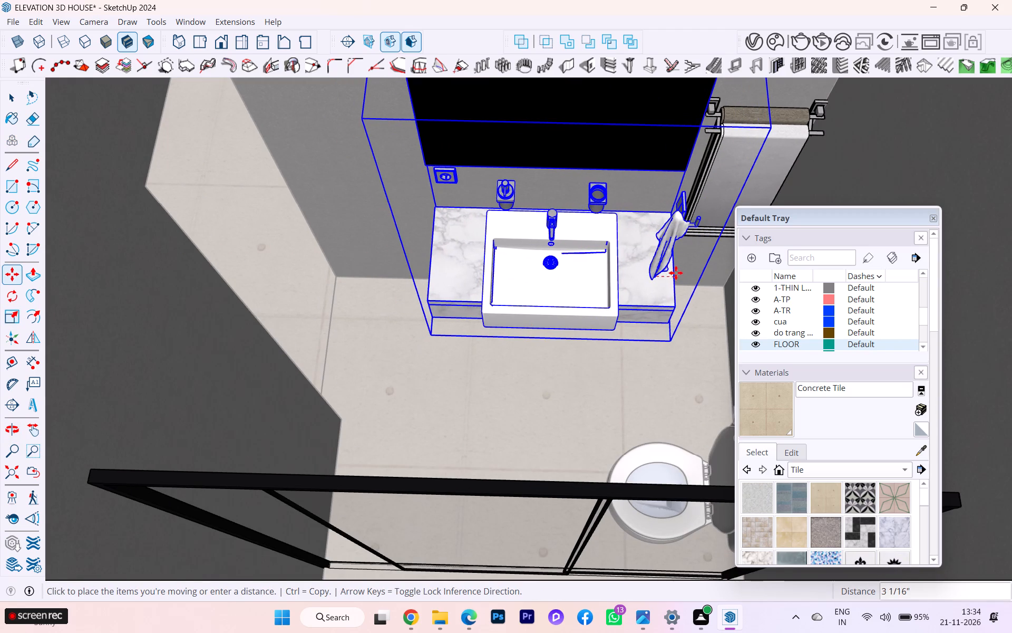
pyautogui.click(672, 273)
pyautogui.scroll(-1, 527, 268)
pyautogui.moveTo(527, 268); pyautogui.dragTo(536, 265, button='middle')
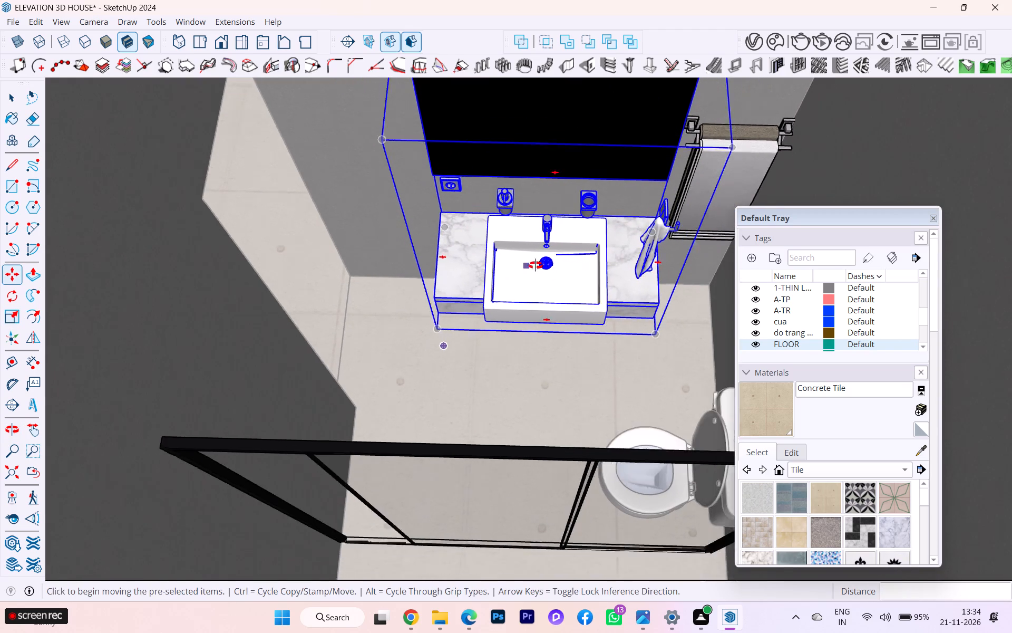
pyautogui.moveTo(536, 265); pyautogui.dragTo(709, 245, button='middle')
pyautogui.scroll(-3, 466, 236)
pyautogui.scroll(4, 523, 165)
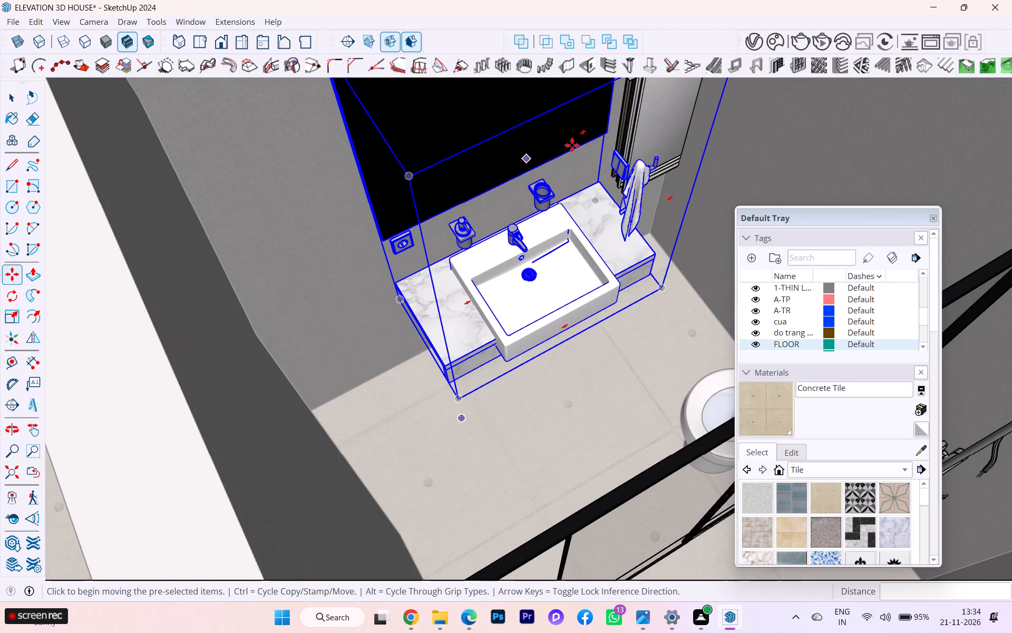
# Scale the vanity and mirror group to about 0.95 in height along the blue axis and leave the fixtures group.
pyautogui.scroll(-2, 558, 172)
pyautogui.moveTo(554, 181); pyautogui.dragTo(471, 179, button='middle')
pyautogui.scroll(-6, 574, 198)
pyautogui.moveTo(567, 220); pyautogui.dragTo(658, 237, button='middle')
pyautogui.scroll(3, 659, 241)
pyautogui.scroll(-1, 644, 243)
pyautogui.scroll(3, 638, 244)
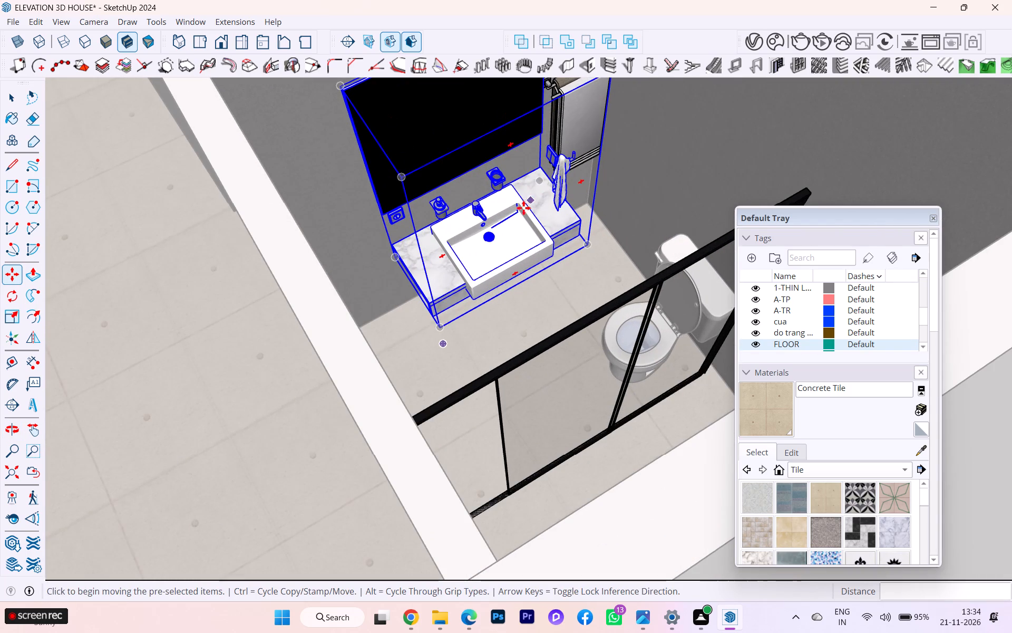
pyautogui.press('s')
pyautogui.scroll(-1, 504, 218)
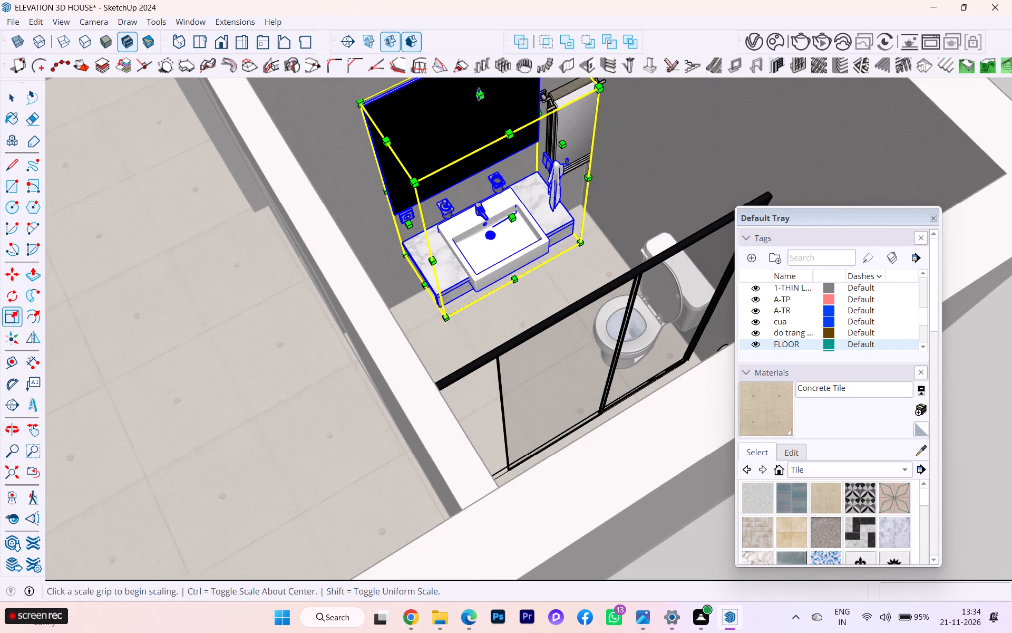
pyautogui.click(479, 94)
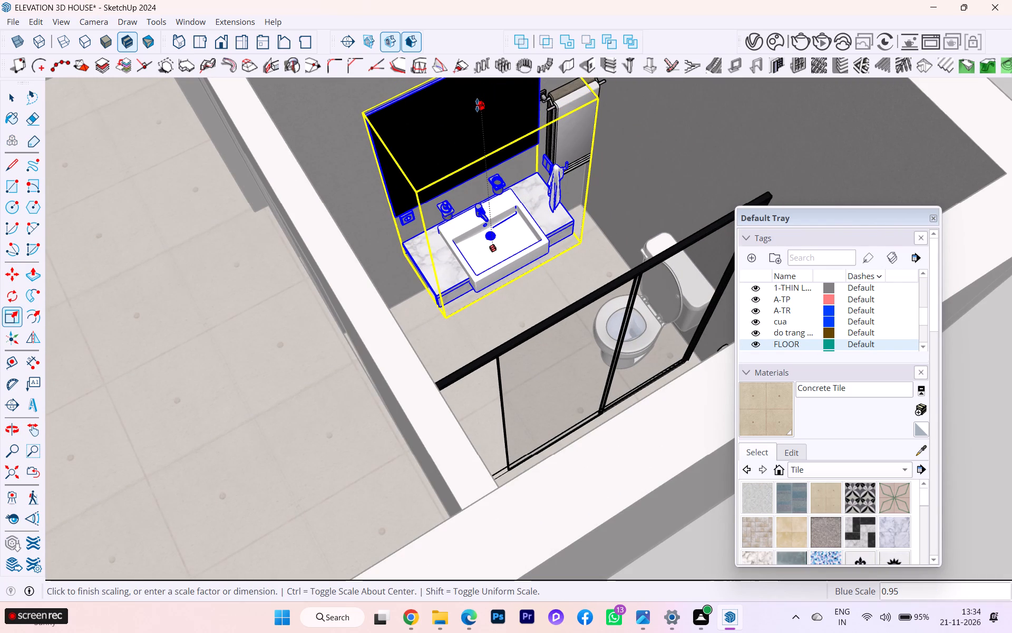
pyautogui.click(477, 105)
pyautogui.click(12, 97)
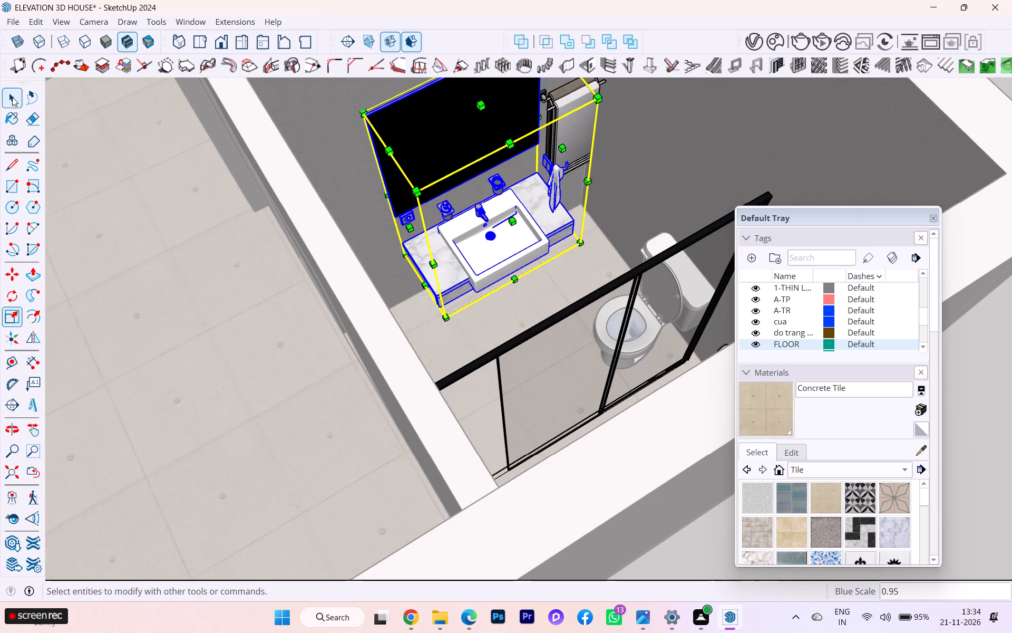
pyautogui.click(195, 161)
pyautogui.scroll(-4, 193, 168)
pyautogui.scroll(4, 467, 88)
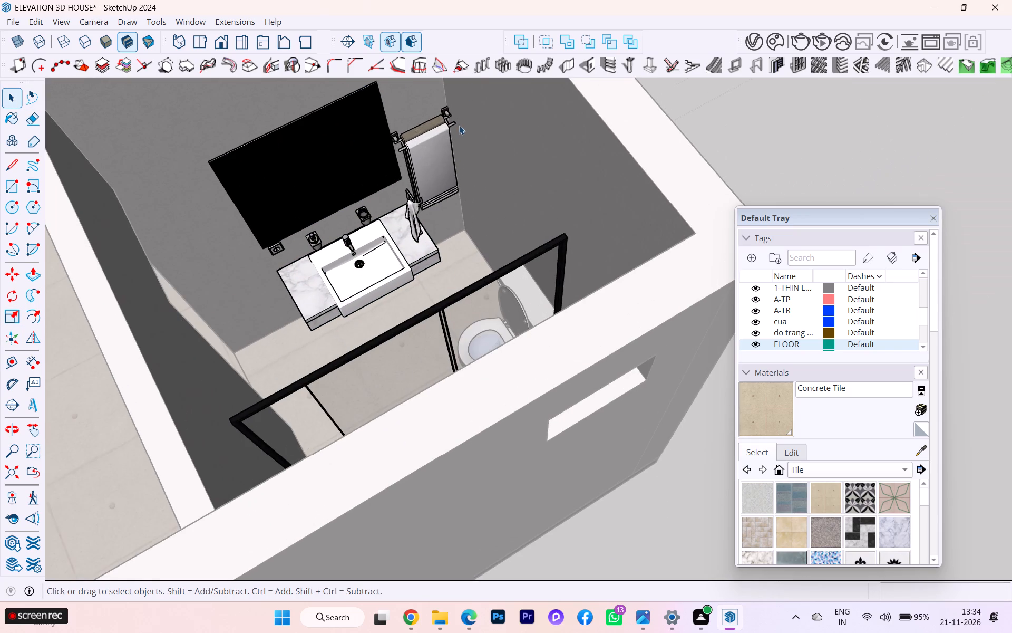
pyautogui.moveTo(458, 127); pyautogui.dragTo(614, 85, button='middle')
pyautogui.scroll(-4, 463, 124)
pyautogui.moveTo(390, 157); pyautogui.dragTo(527, 176, button='middle')
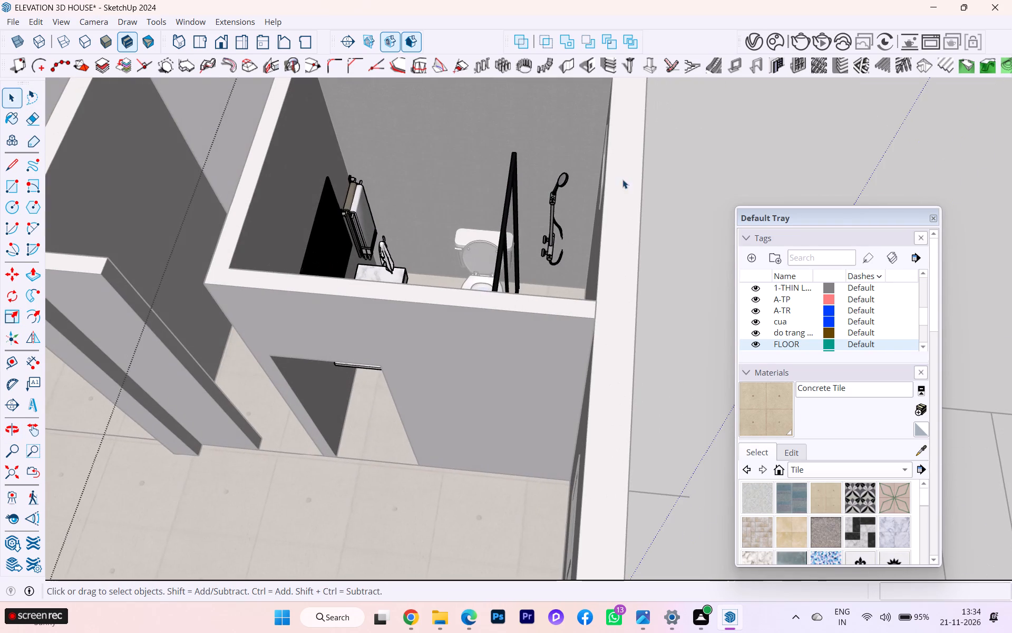
pyautogui.click(705, 121)
pyautogui.doubleClick(694, 130)
# Examine the vanity, mirror and towel rack placement from above and through the bathroom doorway.
pyautogui.scroll(-3, 694, 130)
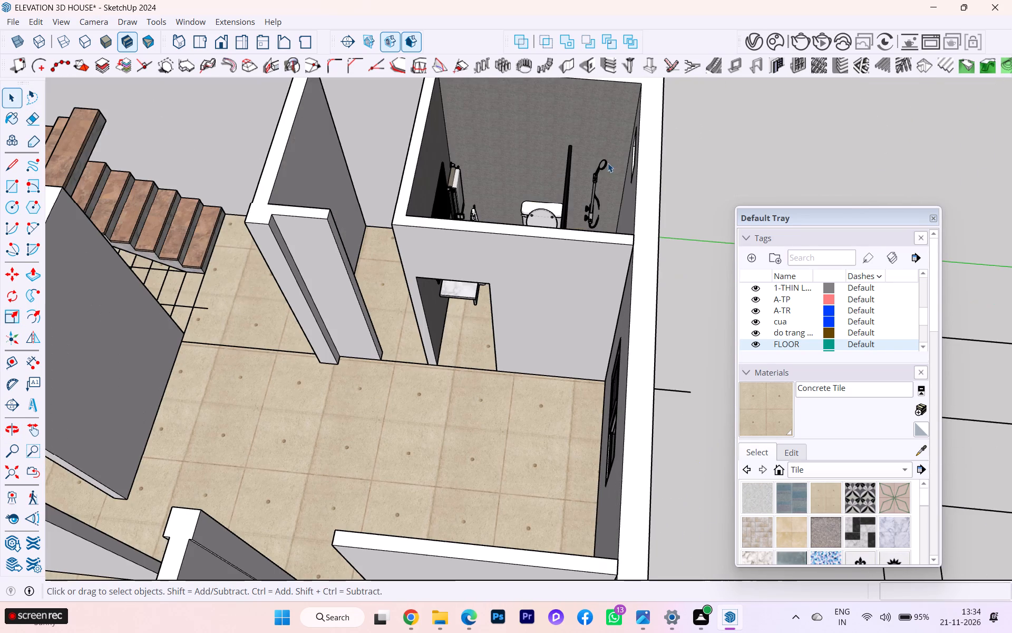
pyautogui.moveTo(431, 194); pyautogui.dragTo(248, 214, button='middle')
pyautogui.scroll(1, 597, 154)
pyautogui.scroll(-1, 598, 154)
pyautogui.scroll(7, 601, 152)
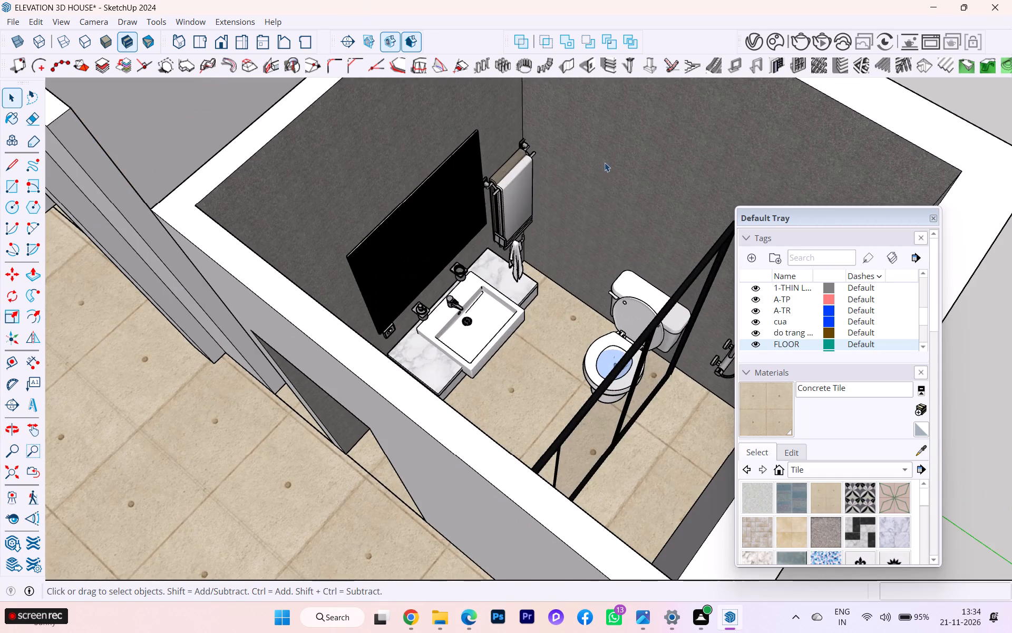
pyautogui.moveTo(642, 145); pyautogui.dragTo(819, 59, button='middle')
pyautogui.moveTo(509, 178); pyautogui.dragTo(573, 57, button='middle')
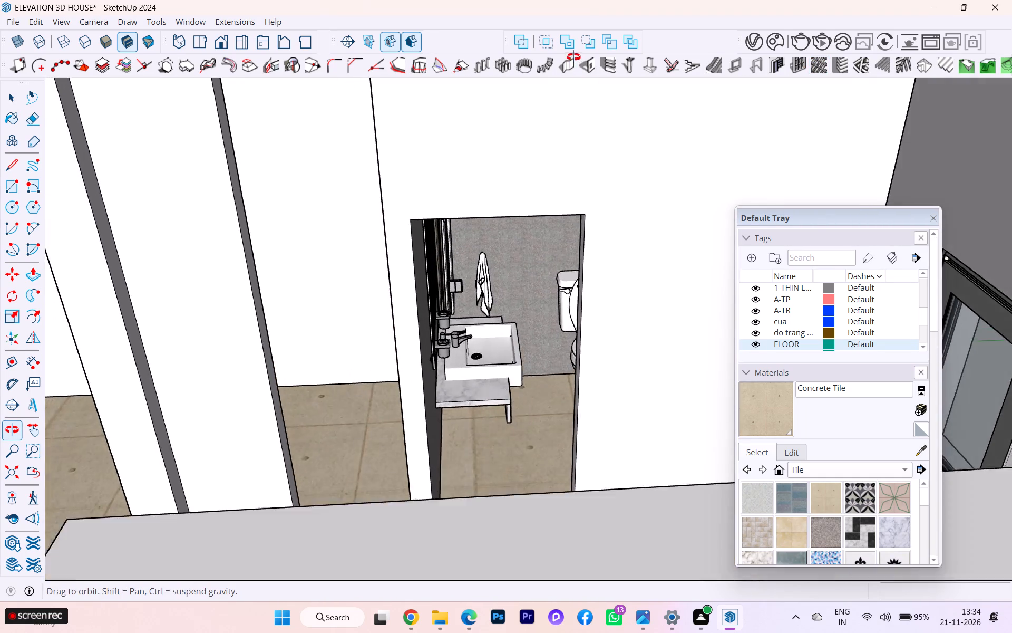
pyautogui.moveTo(573, 57); pyautogui.dragTo(573, 56, button='middle')
pyautogui.scroll(3, 512, 248)
pyautogui.scroll(-1, 504, 314)
pyautogui.moveTo(465, 328); pyautogui.dragTo(429, 336, button='middle')
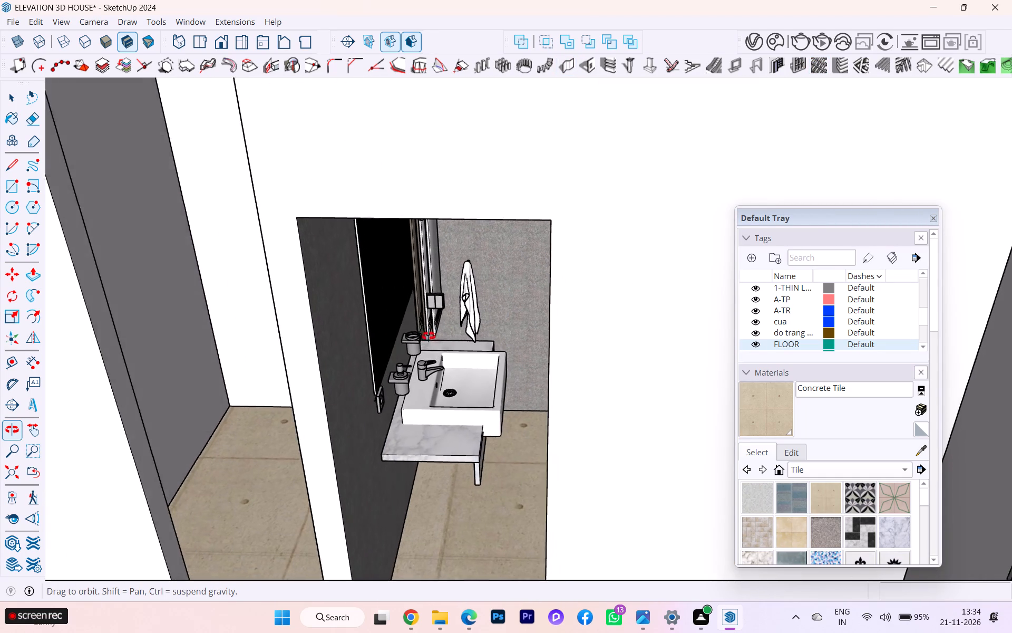
pyautogui.moveTo(429, 336); pyautogui.dragTo(392, 299, button='middle')
pyautogui.moveTo(392, 297); pyautogui.dragTo(394, 289, button='middle')
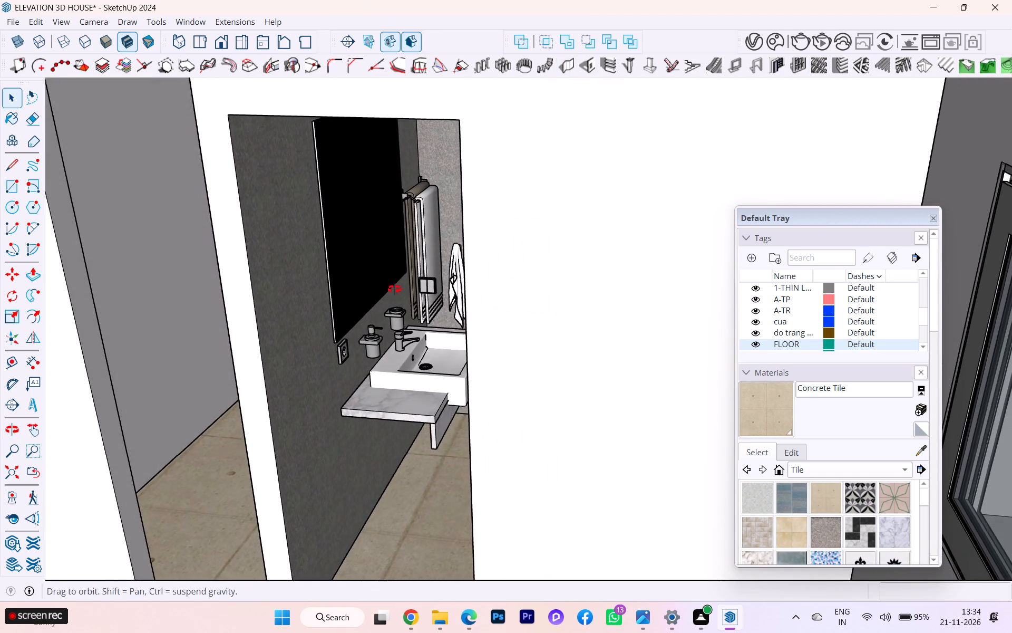
pyautogui.moveTo(394, 289); pyautogui.dragTo(488, 168, button='middle')
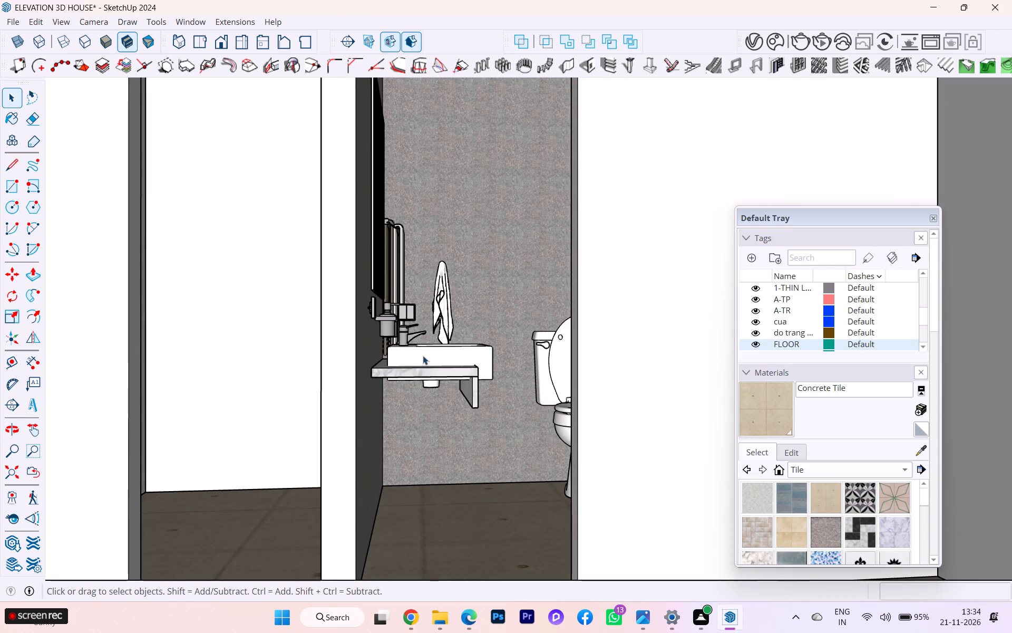
pyautogui.moveTo(423, 339); pyautogui.dragTo(339, 345, button='middle')
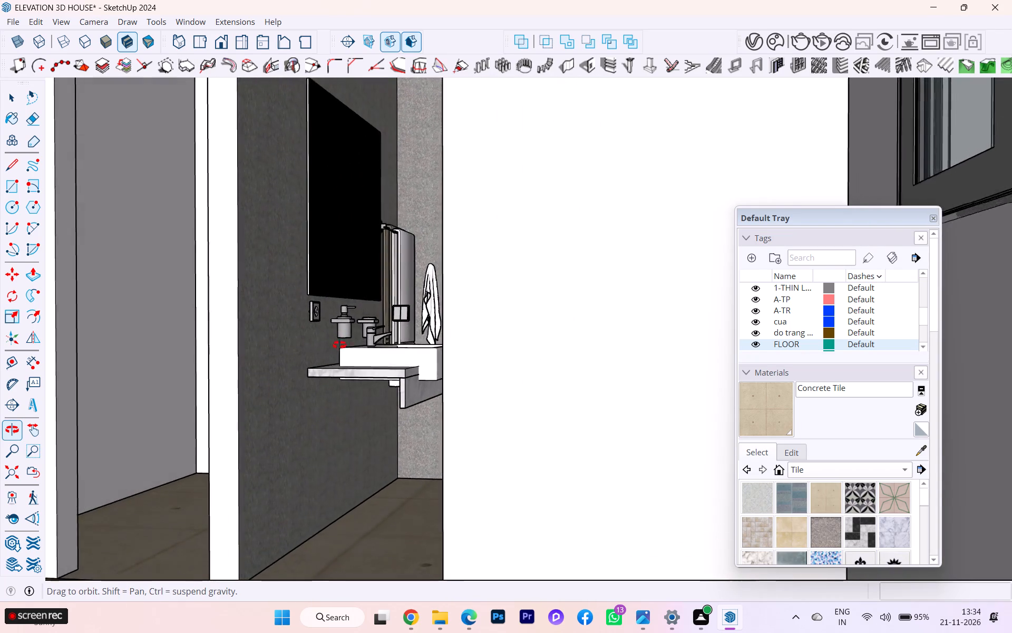
pyautogui.moveTo(339, 345); pyautogui.dragTo(365, 387, button='middle')
pyautogui.scroll(-3, 388, 375)
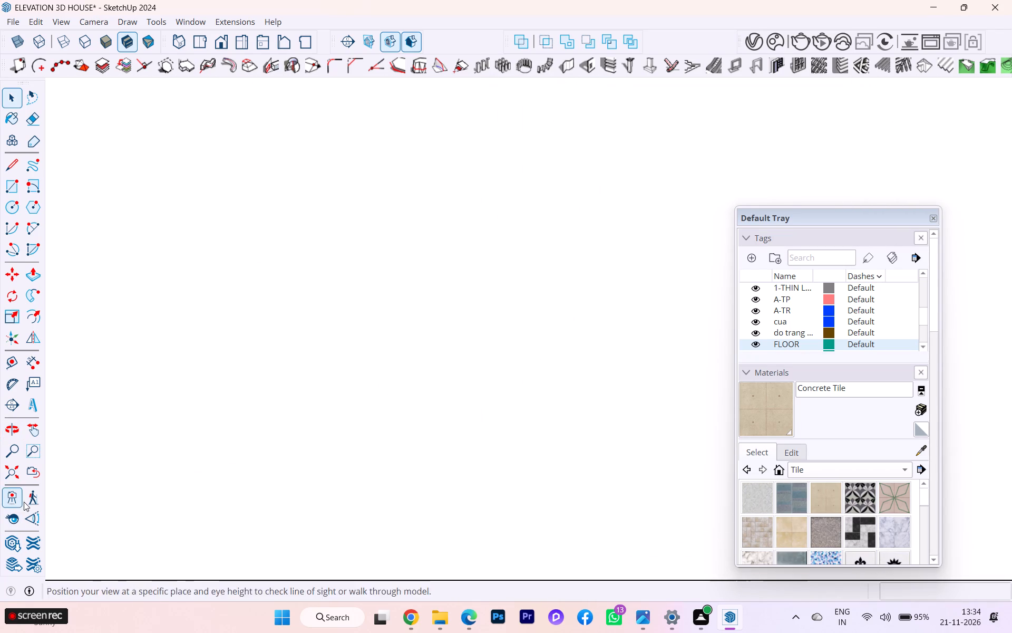
# Bring the whole model back into view and examine the bathroom's fixture layout from above.
pyautogui.click(15, 480)
pyautogui.scroll(-5, 365, 356)
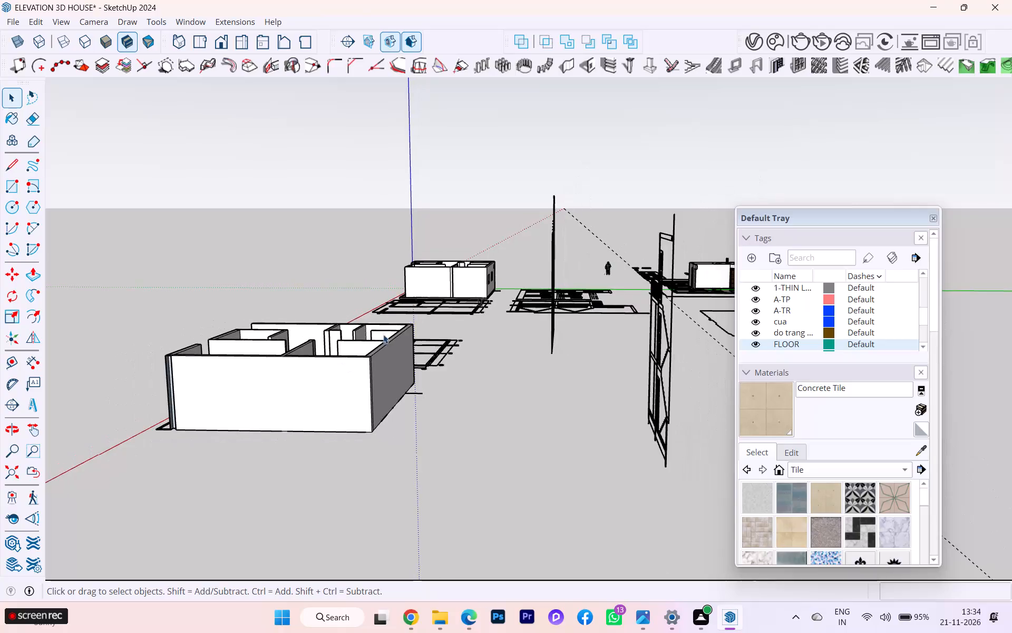
pyautogui.scroll(4, 421, 316)
pyautogui.scroll(-1, 446, 315)
pyautogui.moveTo(444, 319); pyautogui.dragTo(281, 436, button='middle')
pyautogui.scroll(1, 330, 410)
pyautogui.scroll(-3, 569, 247)
pyautogui.moveTo(548, 276); pyautogui.dragTo(499, 370, button='middle')
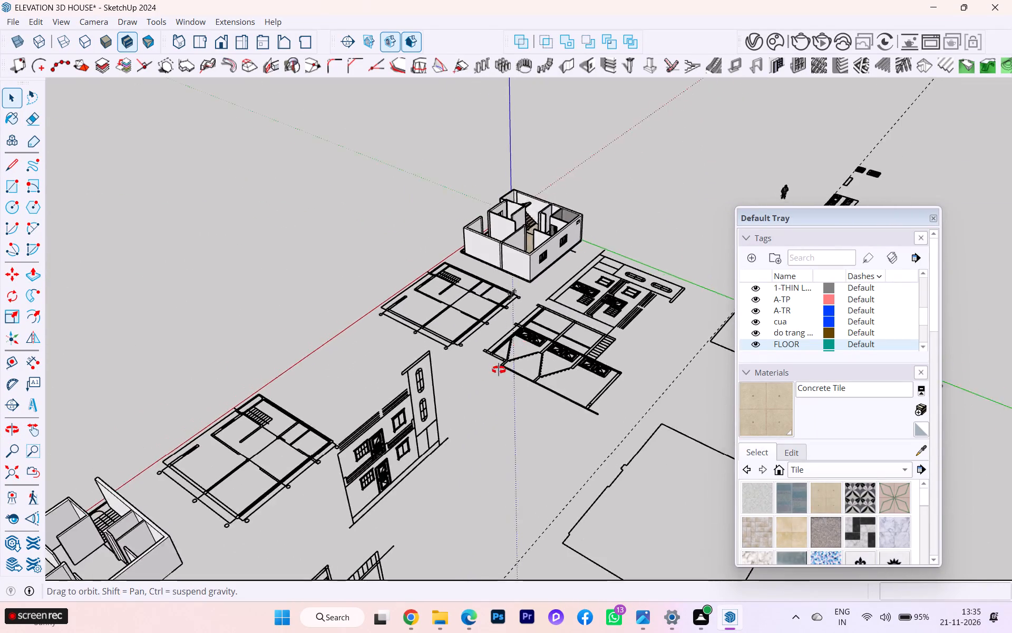
pyautogui.moveTo(499, 370); pyautogui.dragTo(460, 397, button='middle')
pyautogui.scroll(1, 615, 264)
pyautogui.scroll(-1, 636, 243)
pyautogui.scroll(7, 638, 239)
pyautogui.scroll(3, 557, 169)
pyautogui.scroll(-3, 557, 169)
pyautogui.scroll(4, 557, 169)
pyautogui.scroll(5, 536, 208)
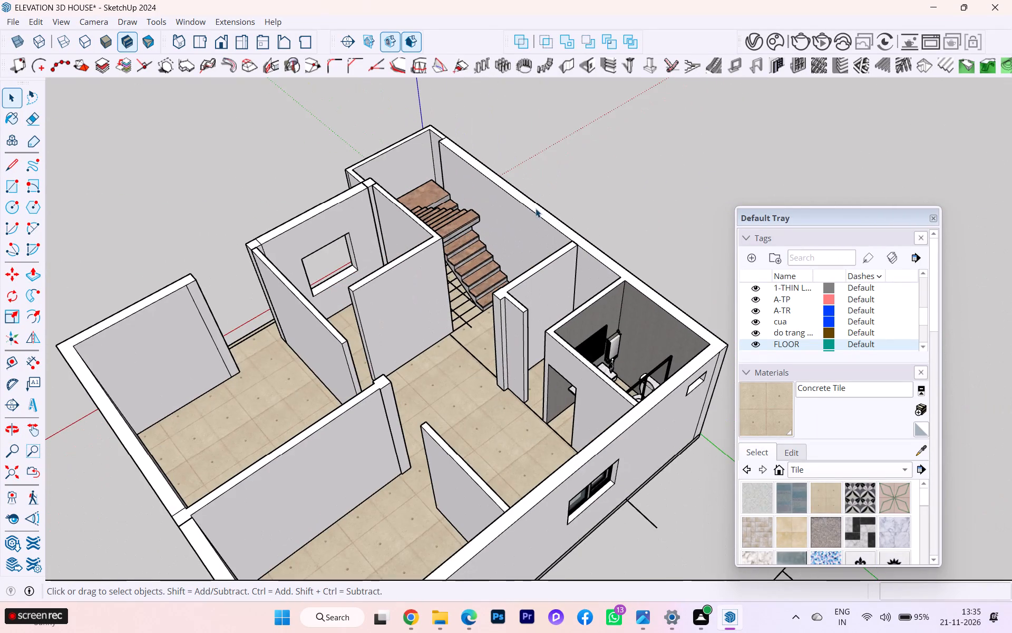
pyautogui.scroll(-1, 602, 306)
pyautogui.scroll(4, 605, 309)
pyautogui.moveTo(641, 278); pyautogui.dragTo(323, 292, button='middle')
pyautogui.scroll(-1, 641, 278)
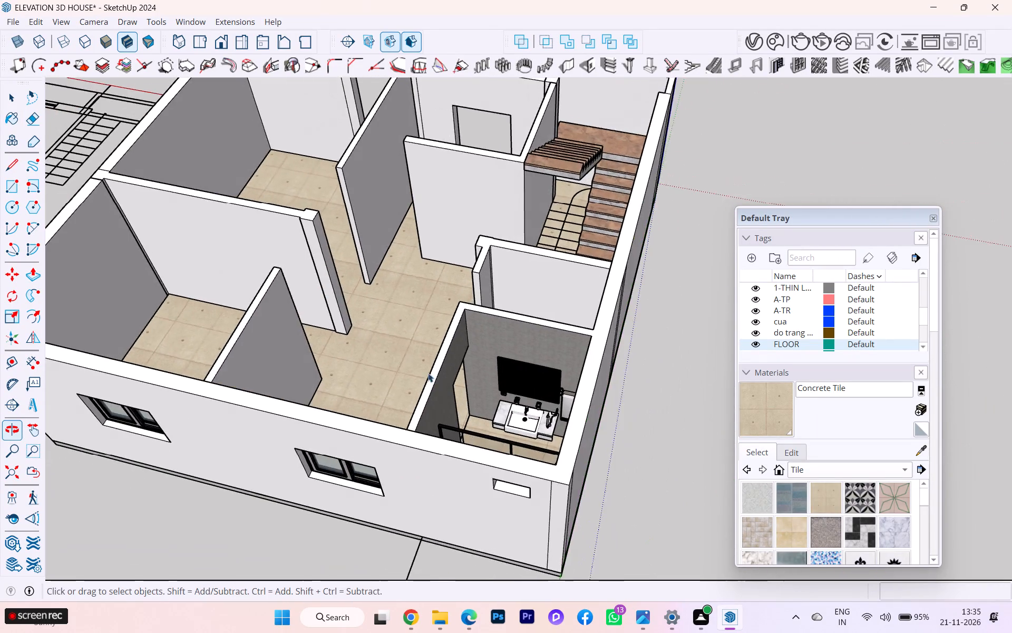
pyautogui.scroll(5, 485, 425)
pyautogui.scroll(-2, 576, 411)
pyautogui.scroll(3, 576, 411)
pyautogui.moveTo(577, 409); pyautogui.dragTo(596, 438, button='middle')
pyautogui.scroll(-3, 504, 255)
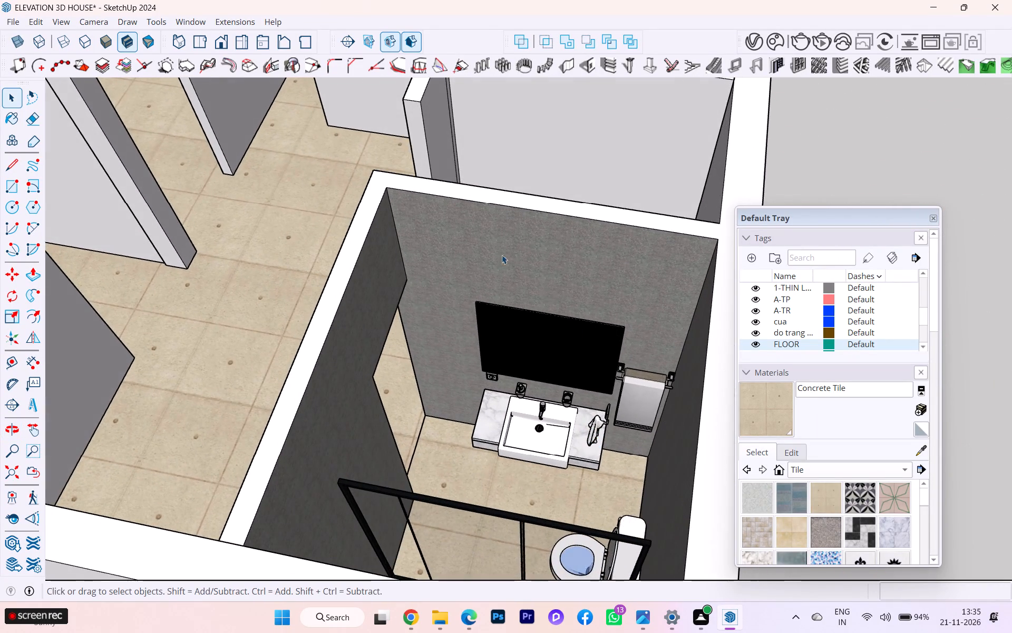
pyautogui.scroll(-2, 502, 255)
pyautogui.scroll(2, 558, 344)
pyautogui.scroll(-1, 560, 350)
pyautogui.scroll(1, 560, 350)
pyautogui.scroll(-7, 411, 203)
pyautogui.scroll(5, 424, 216)
pyautogui.scroll(-1, 451, 291)
pyautogui.scroll(2, 452, 291)
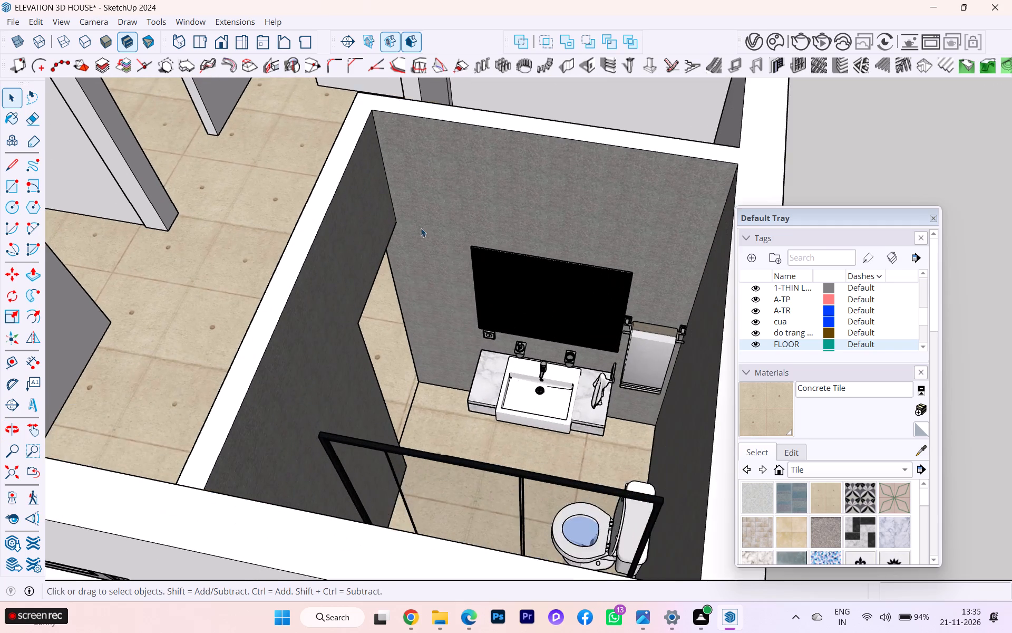
pyautogui.scroll(-2, 406, 223)
pyautogui.scroll(1, 406, 223)
pyautogui.scroll(-2, 405, 223)
# Examine the bathroom's door opening and the vanity's clearance from the adjoining room.
pyautogui.moveTo(410, 222); pyautogui.dragTo(747, 185, button='middle')
pyautogui.scroll(-3, 508, 152)
pyautogui.moveTo(340, 176); pyautogui.dragTo(462, 165, button='middle')
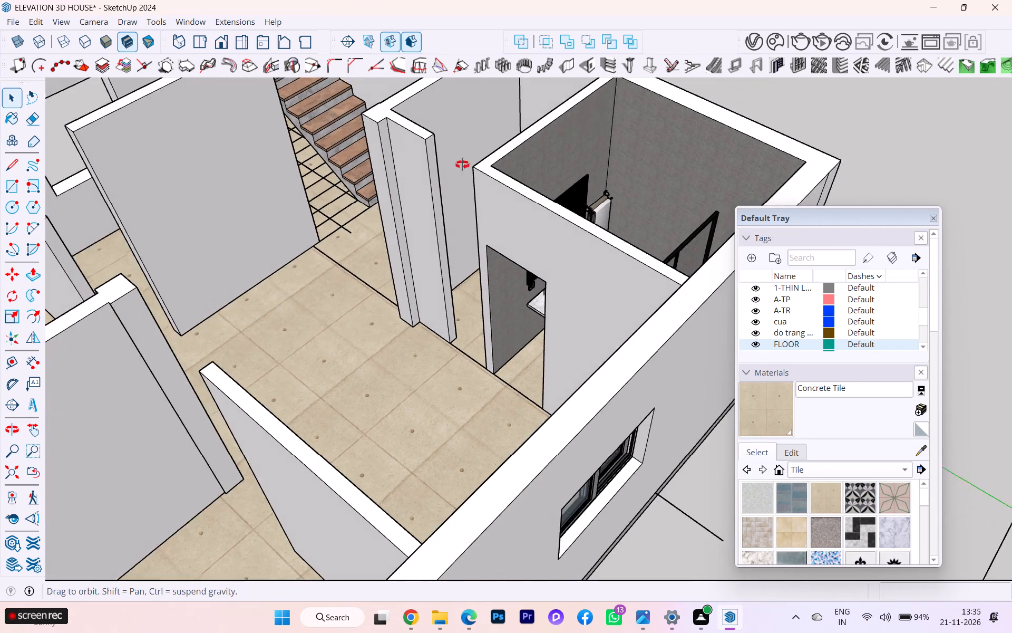
pyautogui.moveTo(462, 165); pyautogui.dragTo(697, 150, button='middle')
pyautogui.scroll(4, 705, 174)
pyautogui.scroll(-2, 669, 174)
pyautogui.moveTo(667, 174); pyautogui.dragTo(623, 121, button='middle')
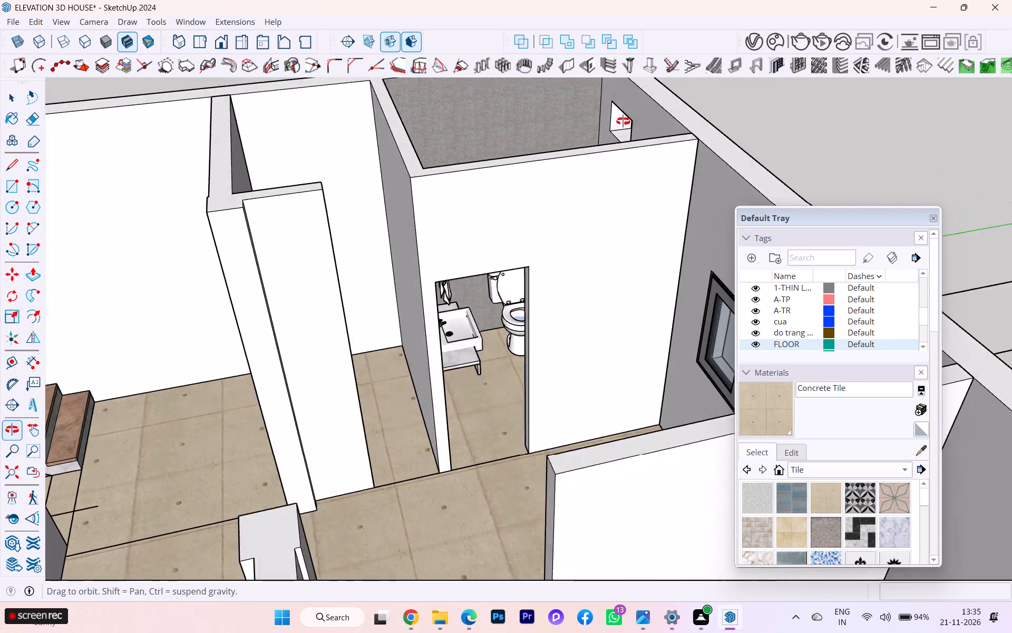
pyautogui.moveTo(623, 121); pyautogui.dragTo(553, 113, button='middle')
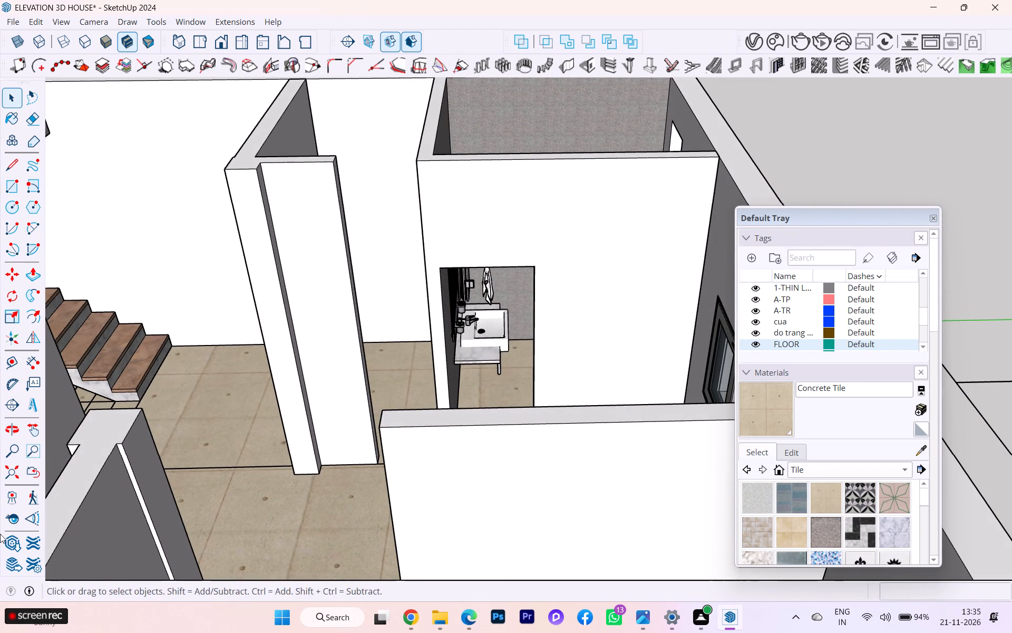
# Open 3D Warehouse and clear the previous TOILET search term.
pyautogui.click(15, 546)
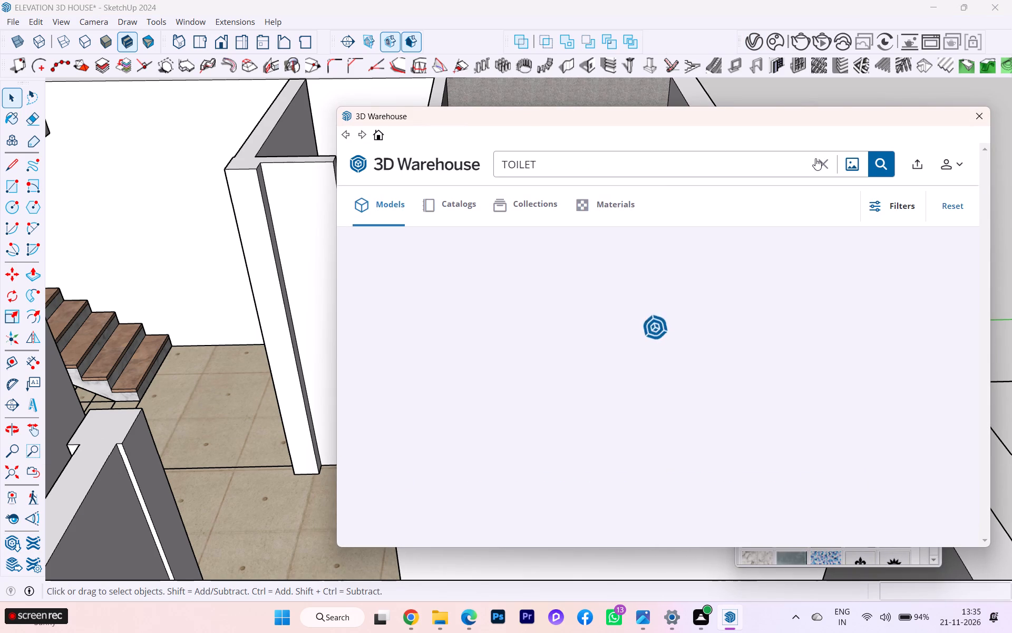
pyautogui.click(815, 158)
pyautogui.click(631, 160)
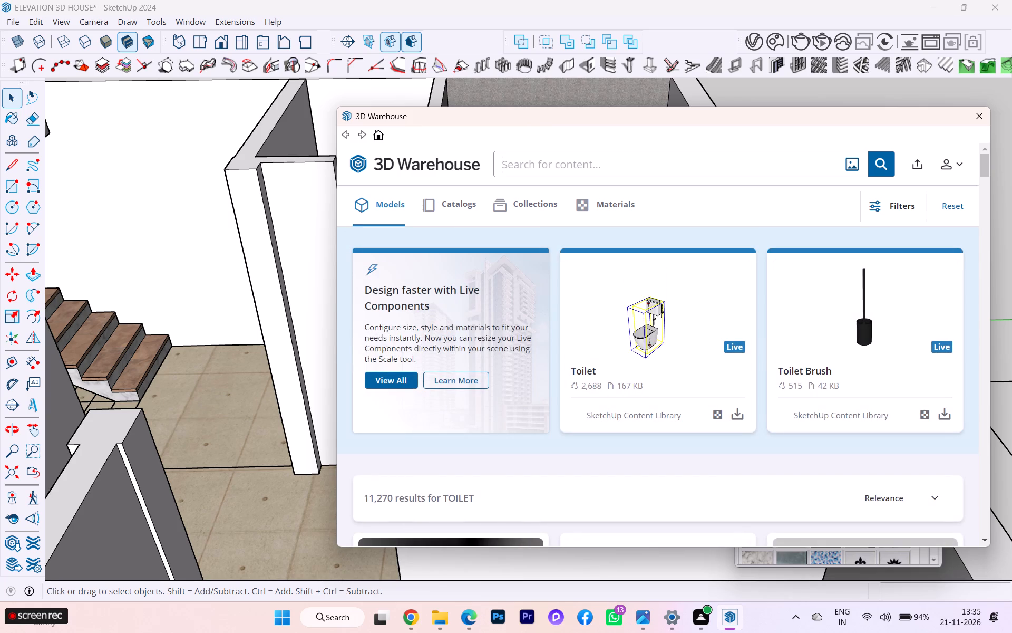
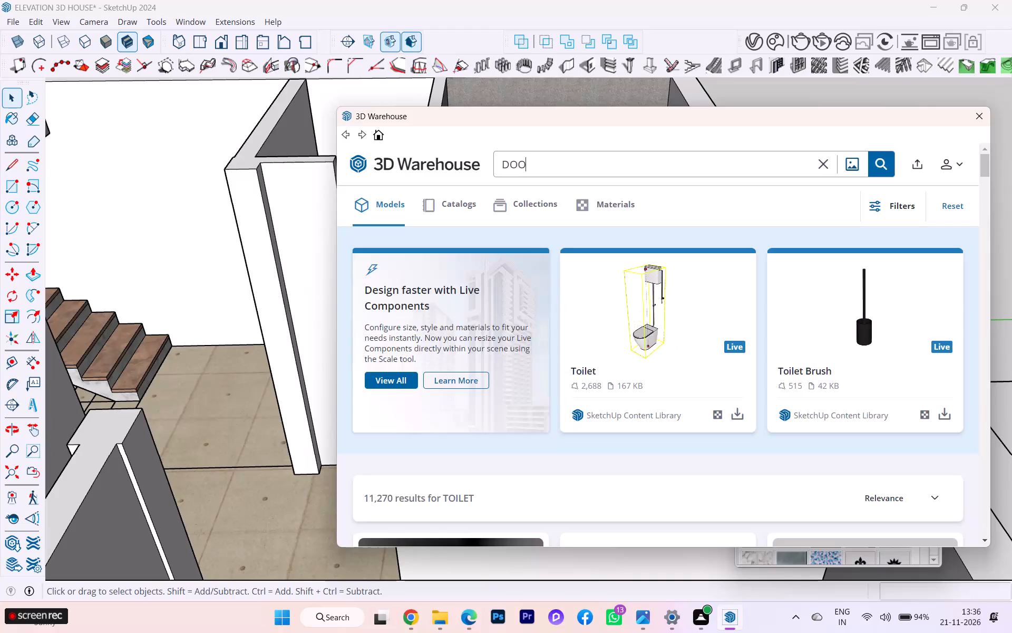
# Search 3D Warehouse for DOOR.
pyautogui.press('Return')
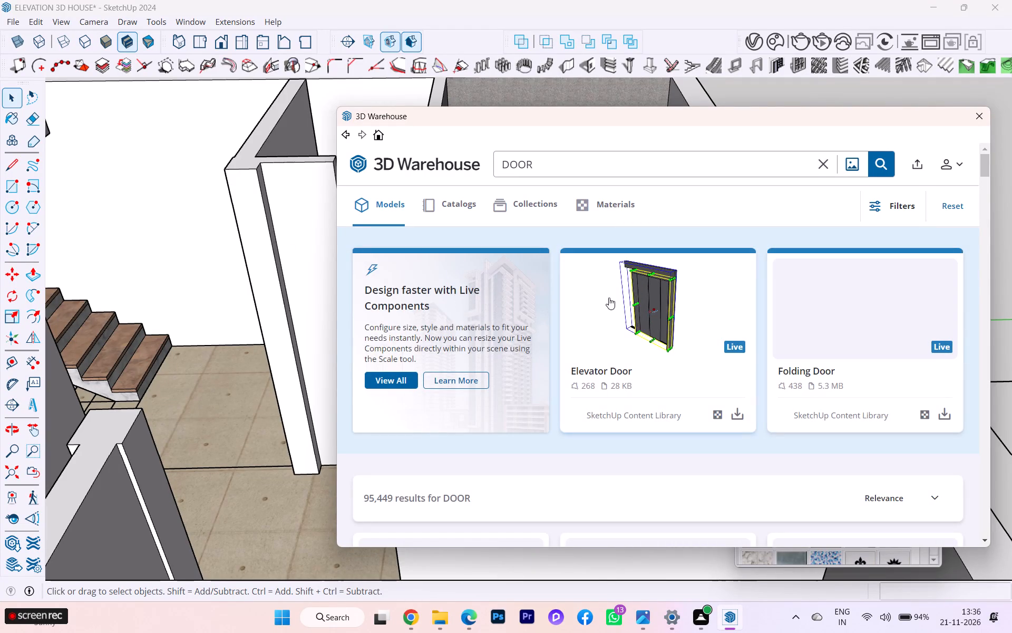
# Browse the door search results for a model set that suits the house's interior door openings.
pyautogui.scroll(-1, 615, 301)
pyautogui.scroll(1, 628, 312)
pyautogui.scroll(-6, 646, 311)
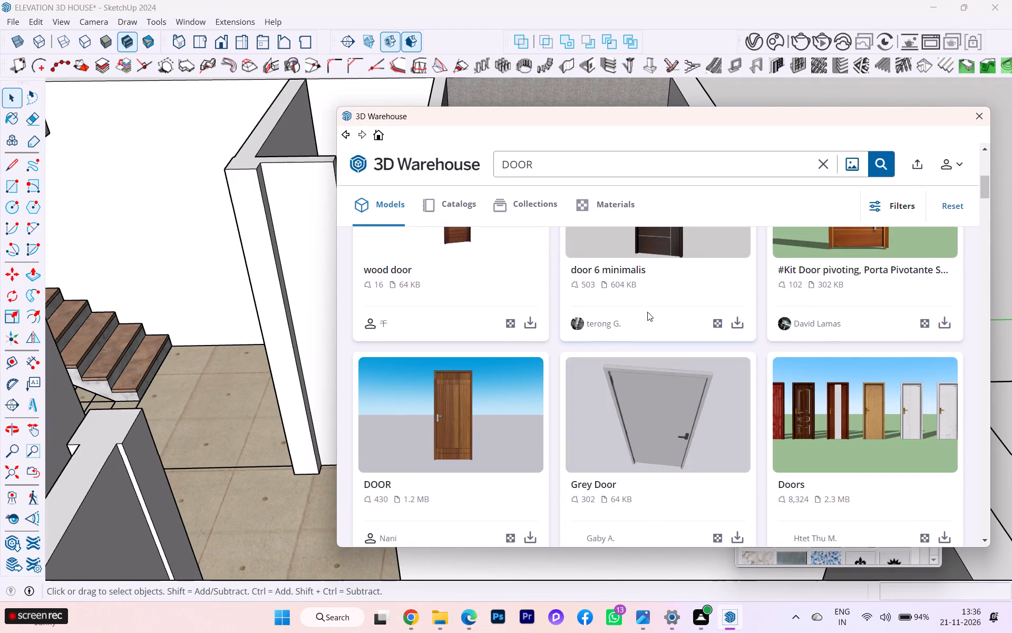
pyautogui.scroll(2, 631, 300)
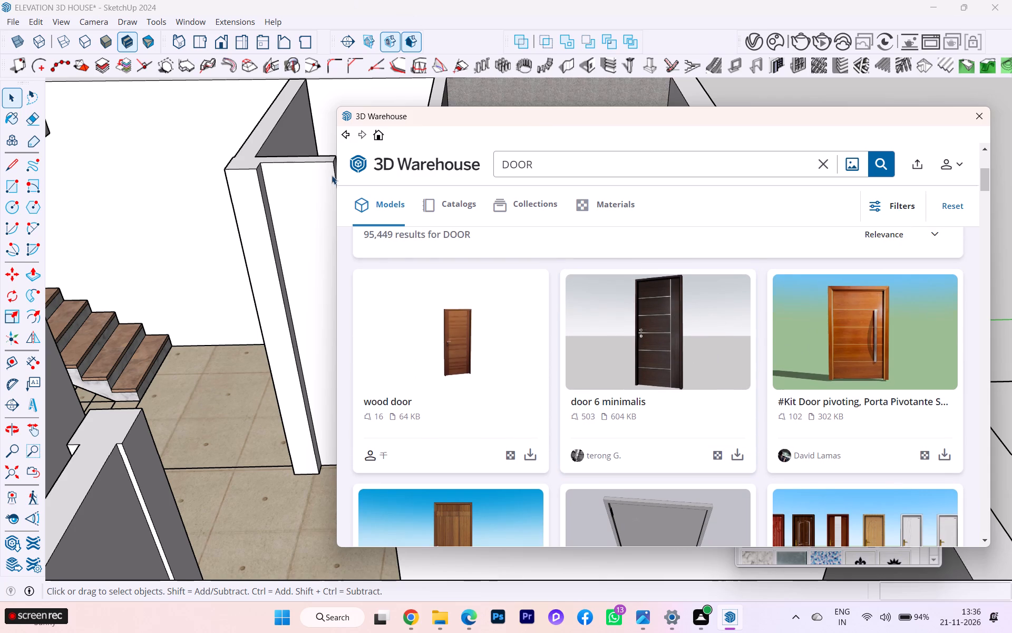
pyautogui.scroll(-4, 592, 392)
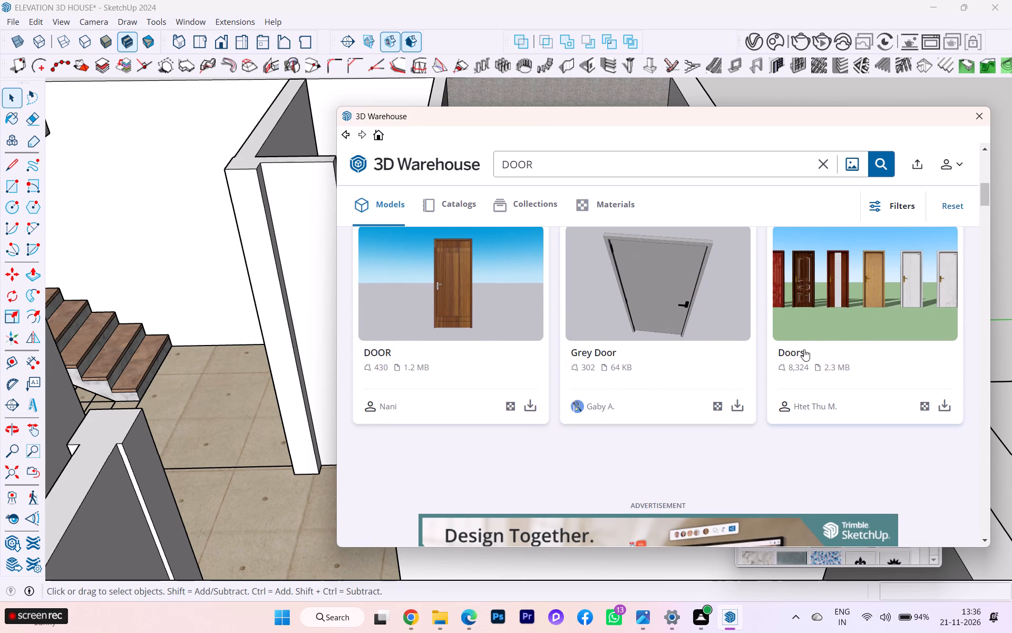
pyautogui.scroll(-2, 704, 347)
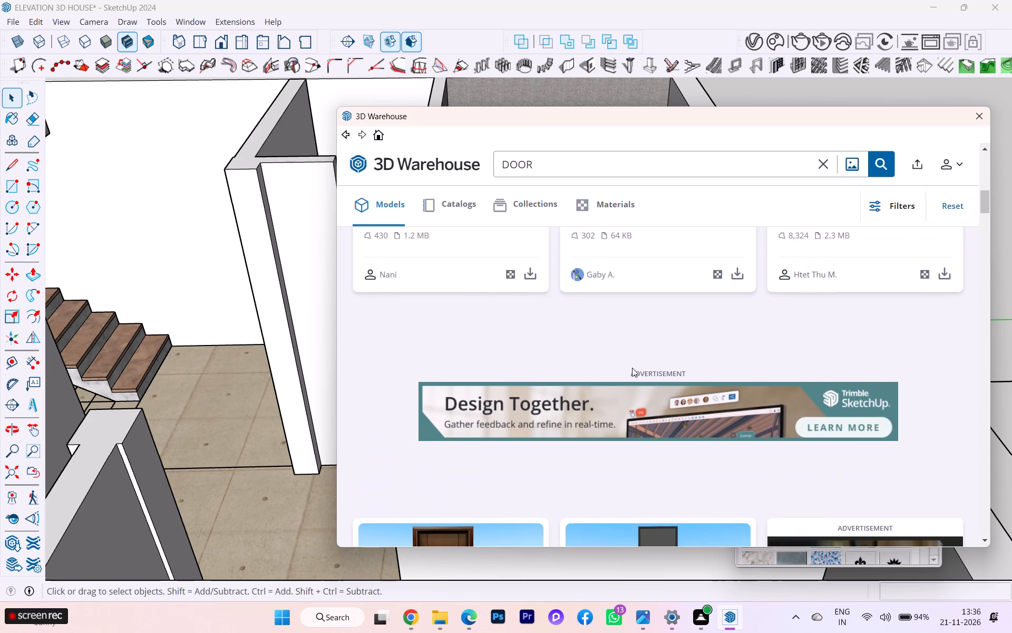
pyautogui.scroll(1, 630, 369)
pyautogui.scroll(-6, 630, 370)
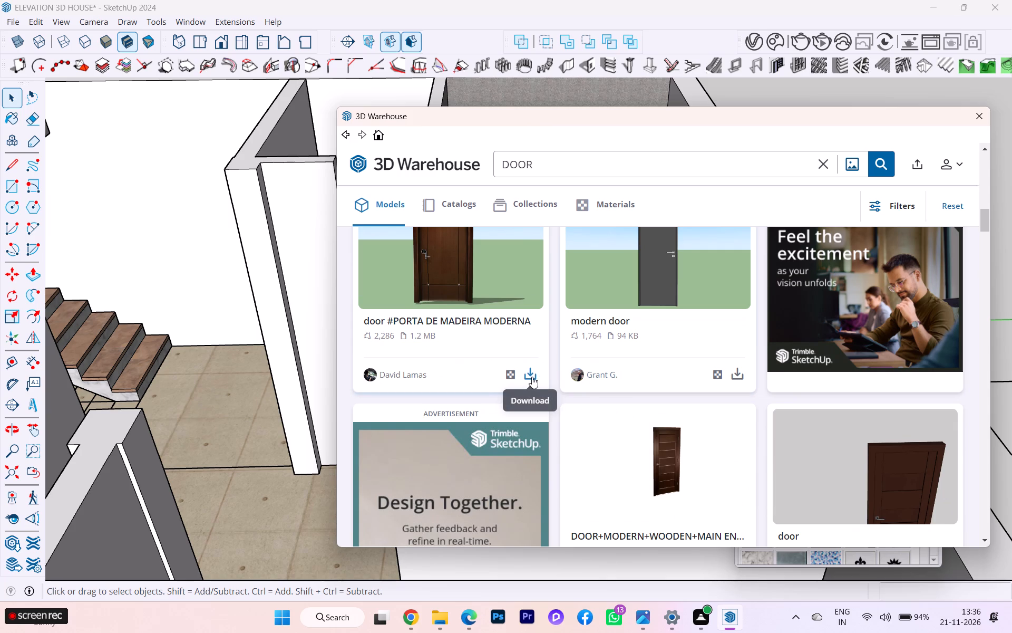
pyautogui.scroll(-3, 689, 399)
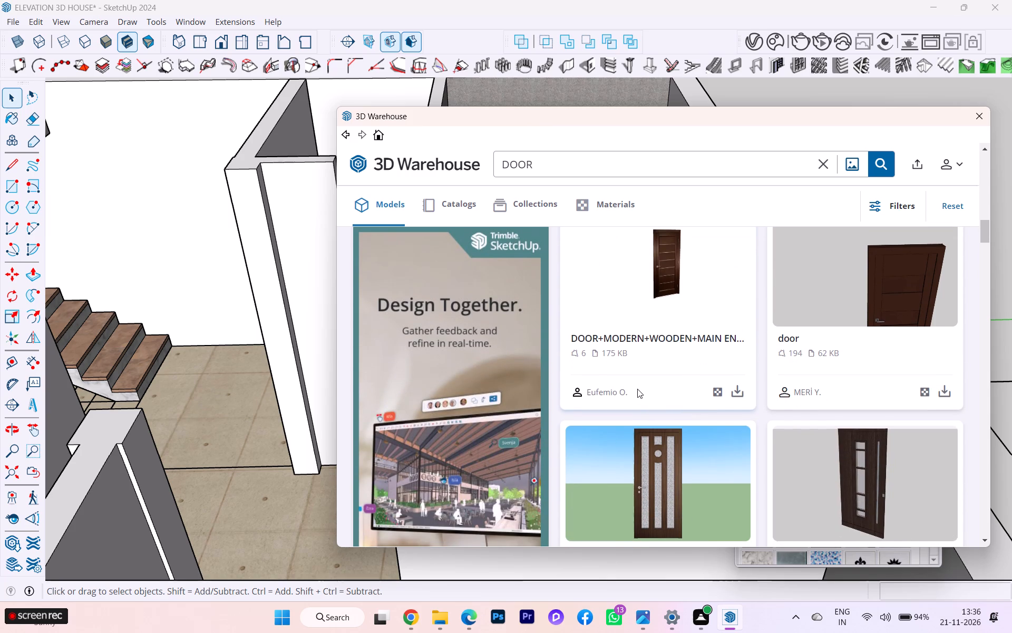
pyautogui.scroll(1, 544, 387)
pyautogui.scroll(-1, 580, 363)
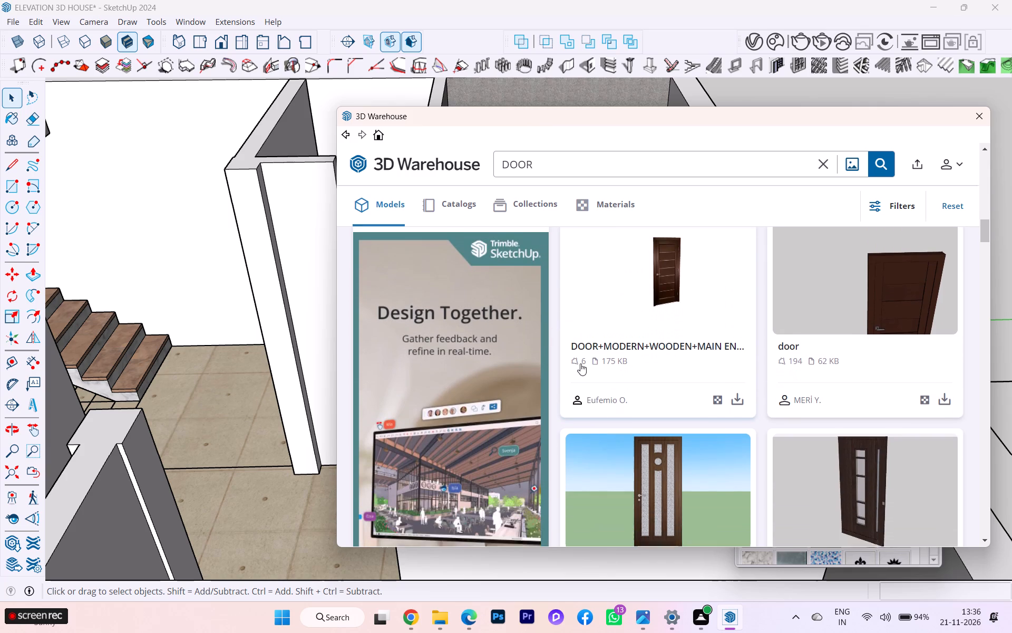
pyautogui.scroll(-3, 644, 377)
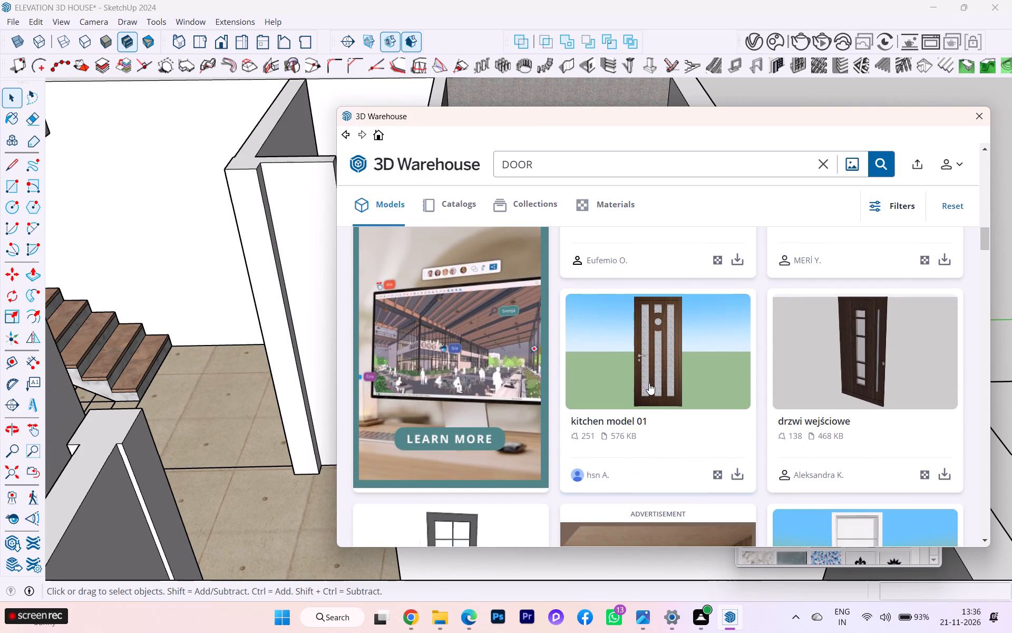
pyautogui.scroll(-4, 541, 378)
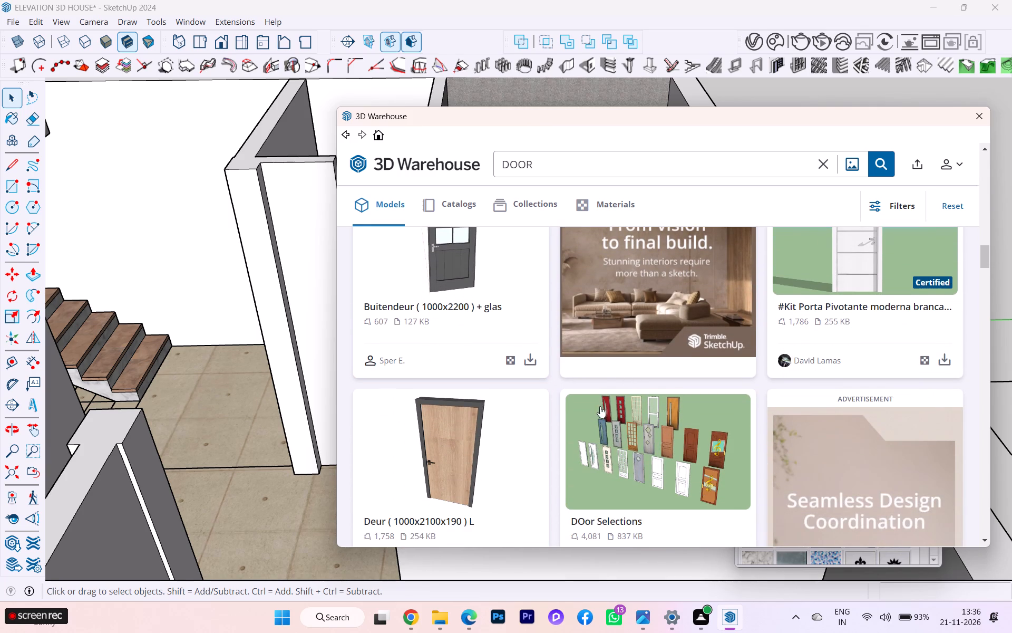
pyautogui.scroll(-3, 570, 409)
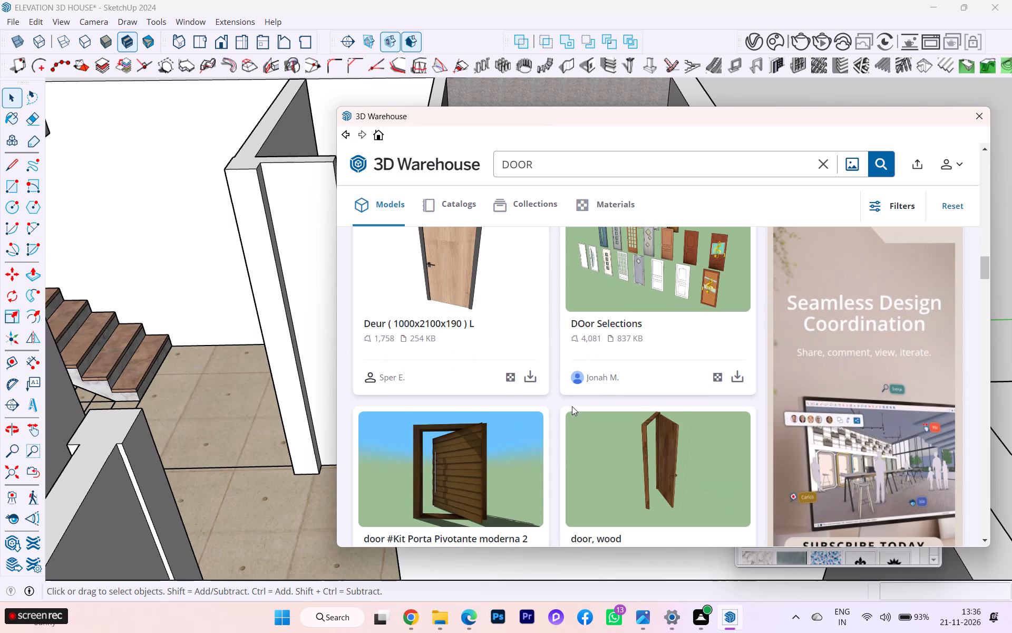
pyautogui.scroll(-2, 572, 406)
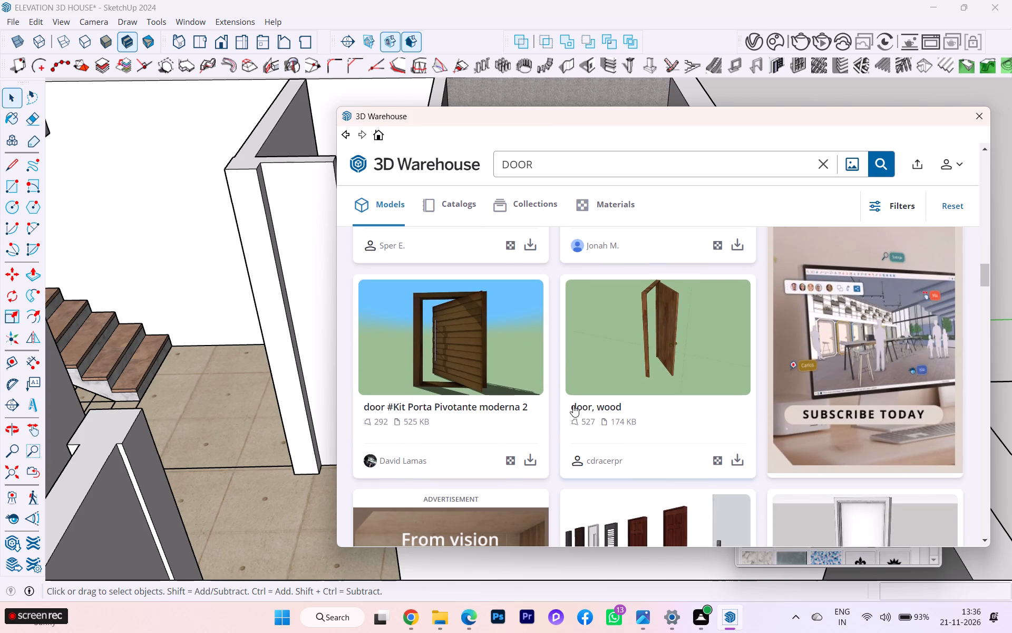
pyautogui.scroll(-4, 574, 404)
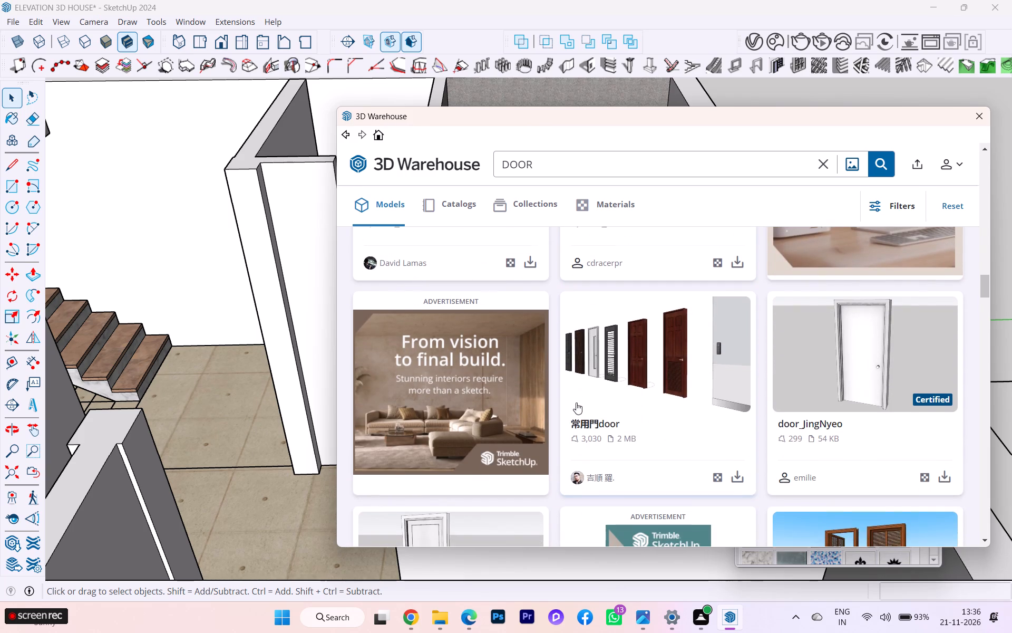
pyautogui.scroll(-4, 576, 402)
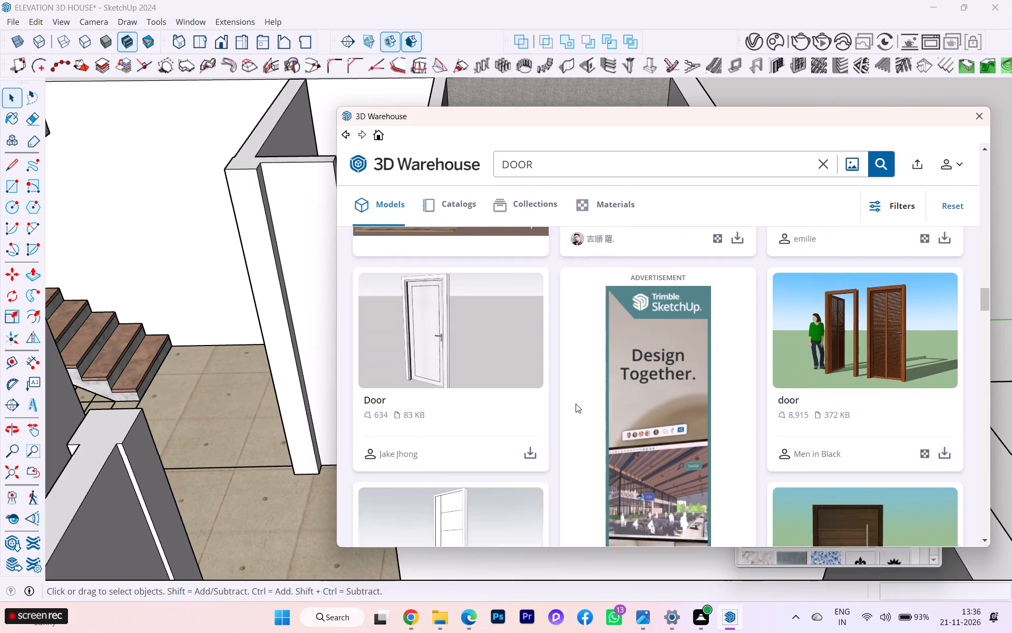
pyautogui.scroll(-1, 619, 403)
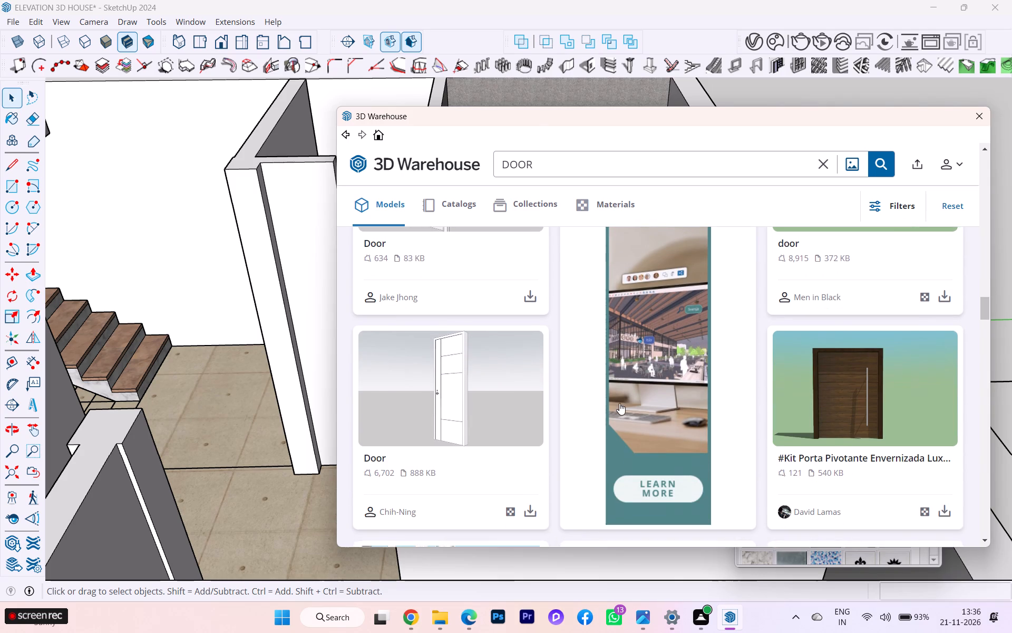
pyautogui.scroll(2, 640, 393)
pyautogui.scroll(-1, 643, 392)
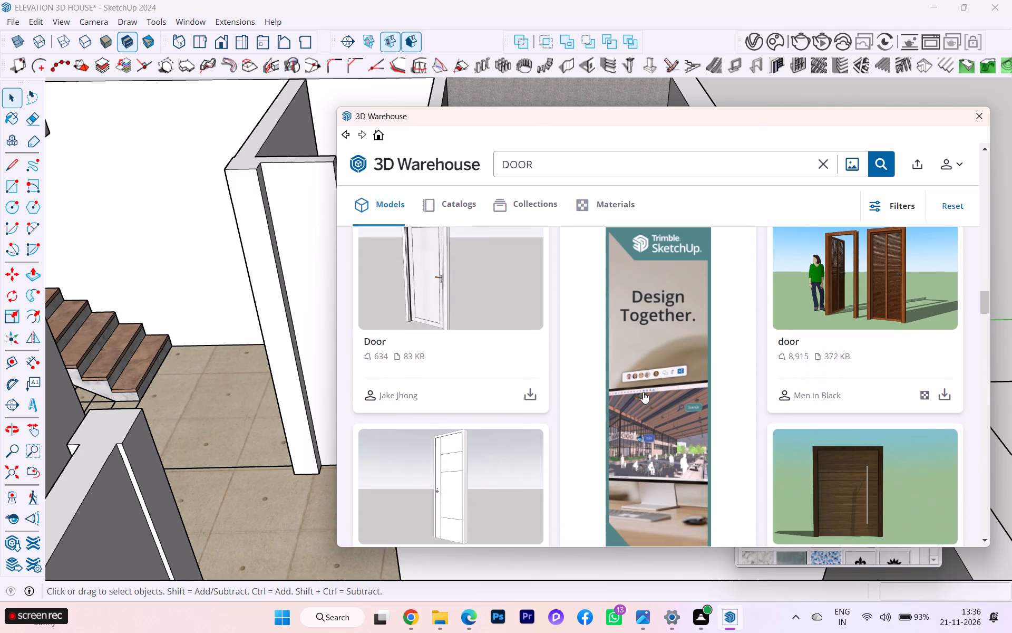
pyautogui.scroll(-1, 643, 392)
pyautogui.scroll(2, 643, 392)
pyautogui.scroll(-6, 643, 392)
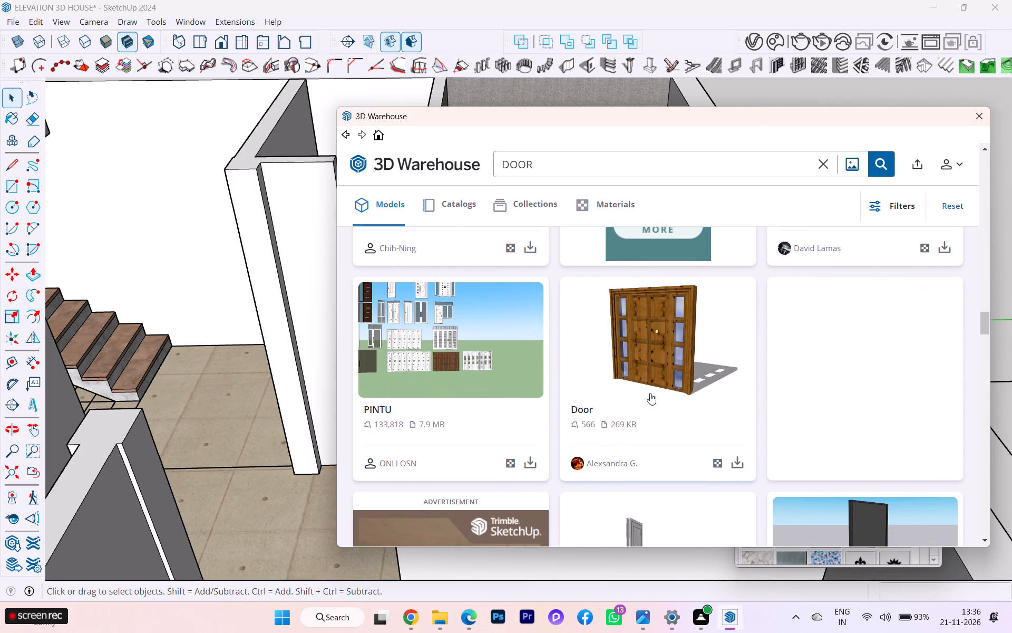
pyautogui.scroll(-1, 650, 393)
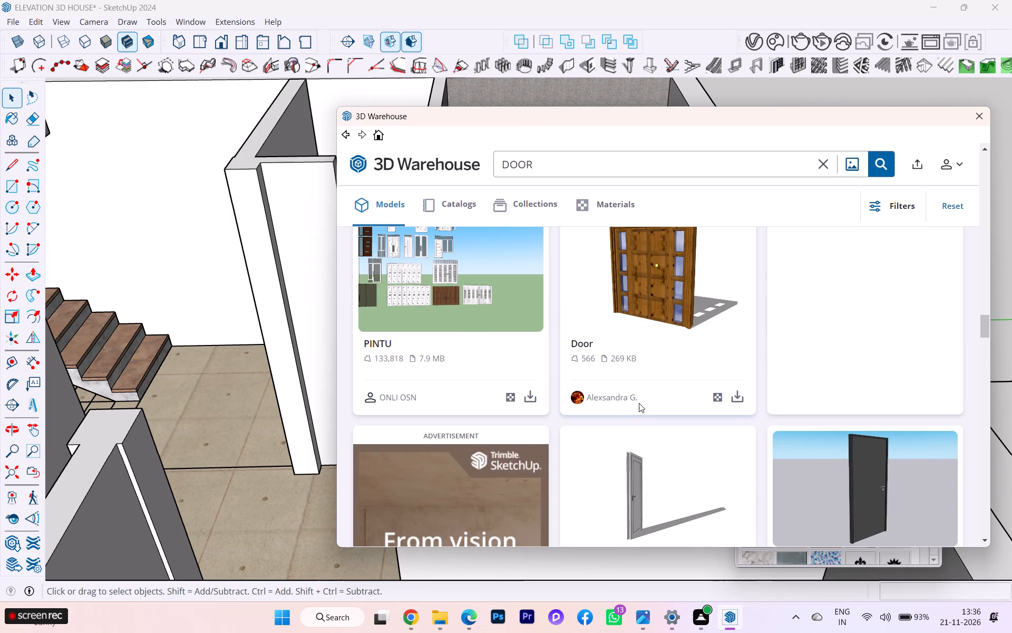
pyautogui.scroll(-3, 645, 397)
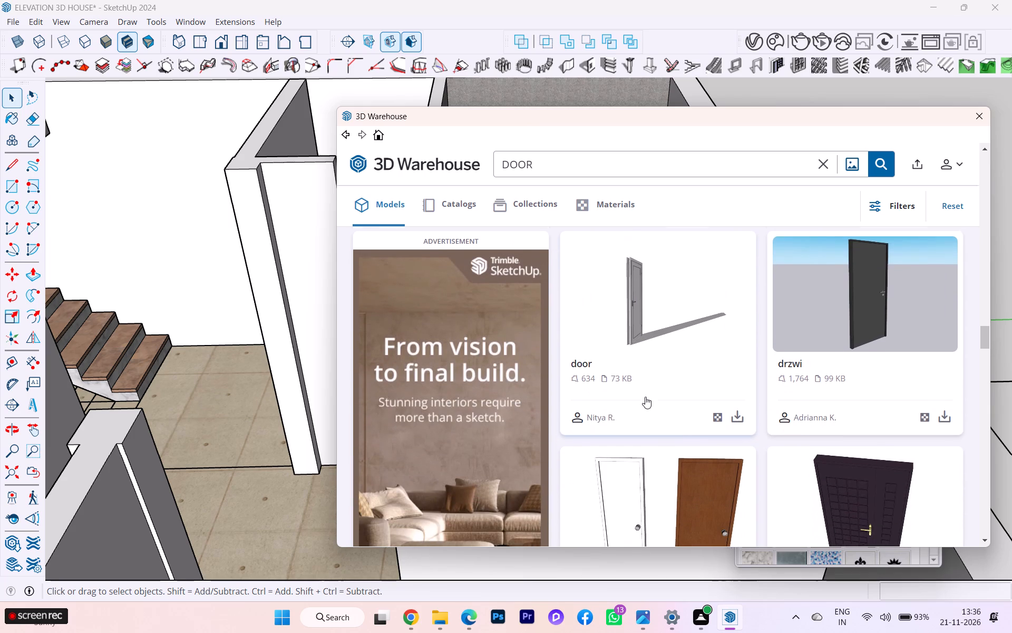
pyautogui.scroll(-5, 647, 396)
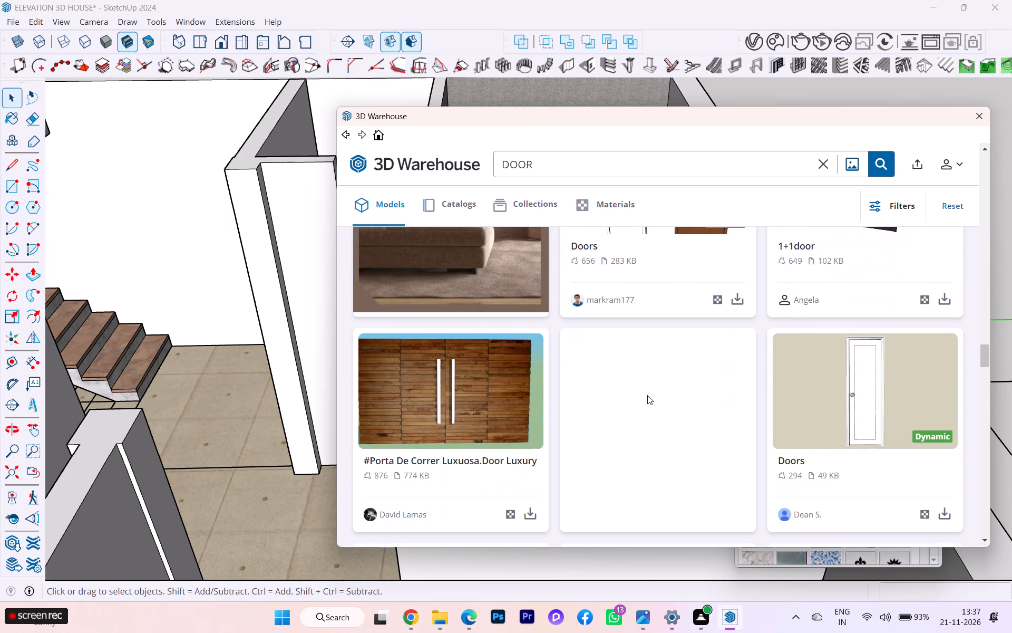
pyautogui.scroll(-4, 666, 410)
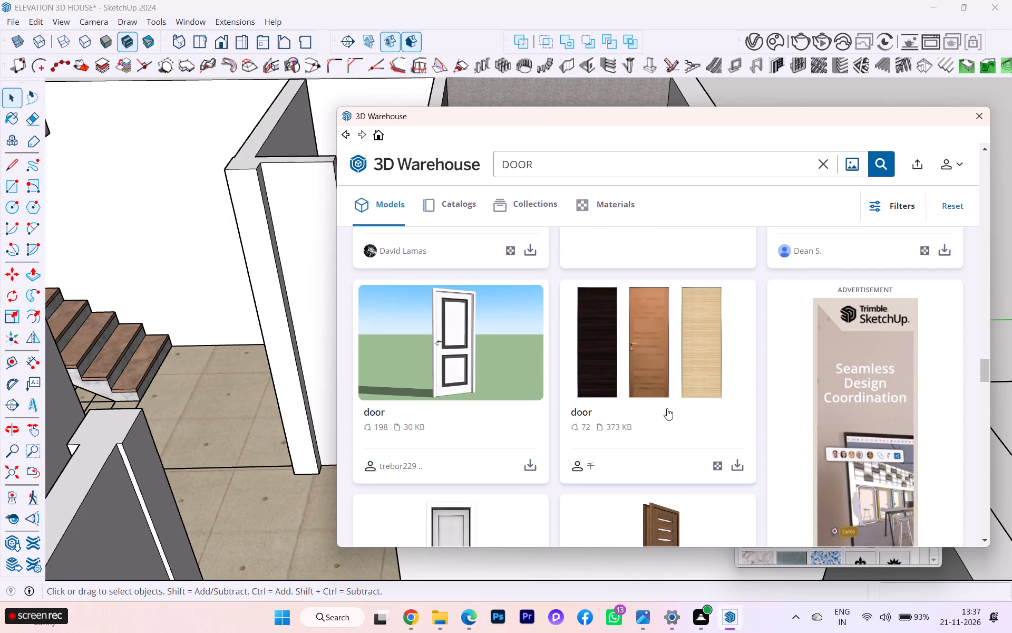
pyautogui.scroll(-4, 667, 408)
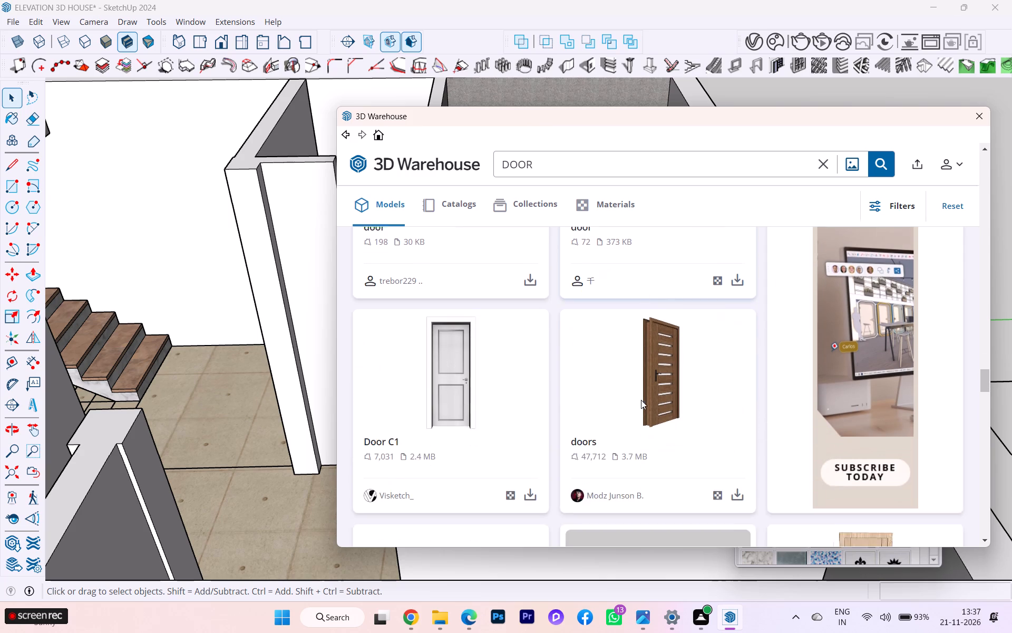
pyautogui.scroll(-2, 659, 400)
pyautogui.scroll(2, 636, 415)
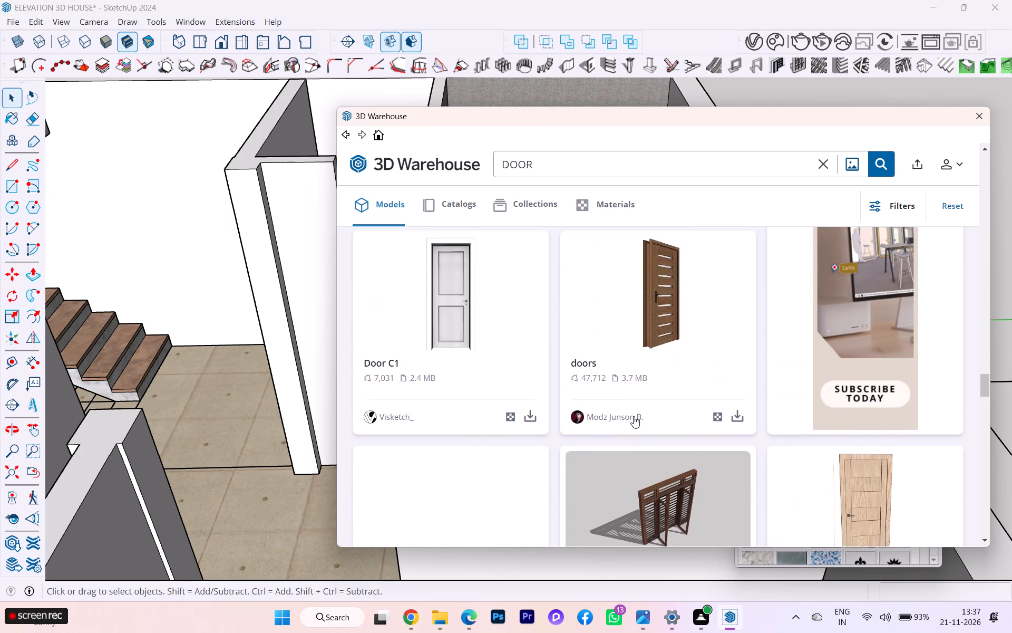
pyautogui.scroll(-2, 634, 416)
pyautogui.scroll(1, 634, 416)
pyautogui.scroll(-3, 634, 416)
pyautogui.scroll(-3, 533, 427)
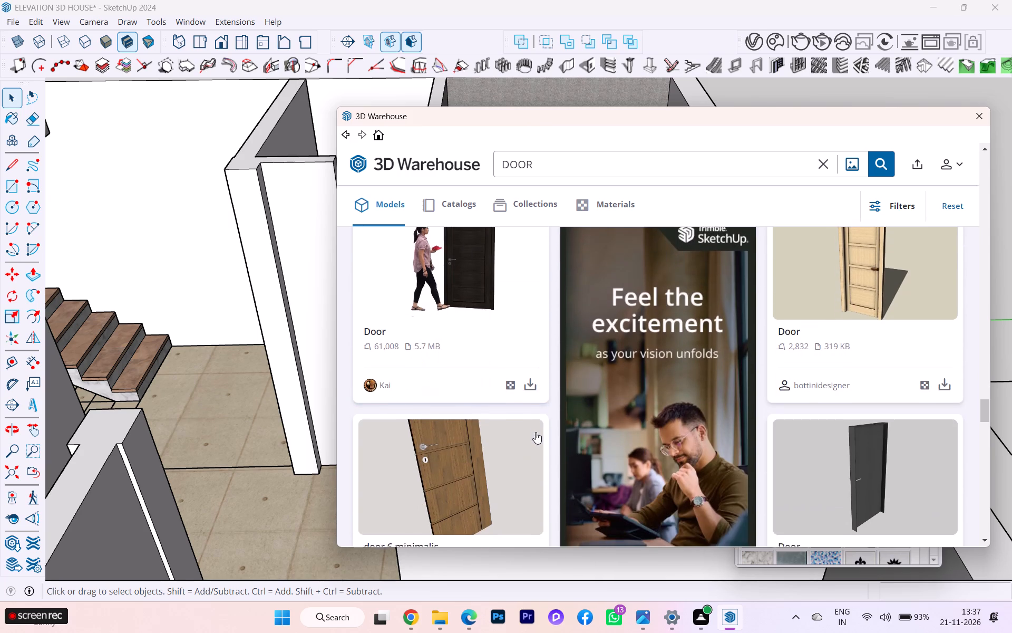
pyautogui.scroll(-1, 536, 433)
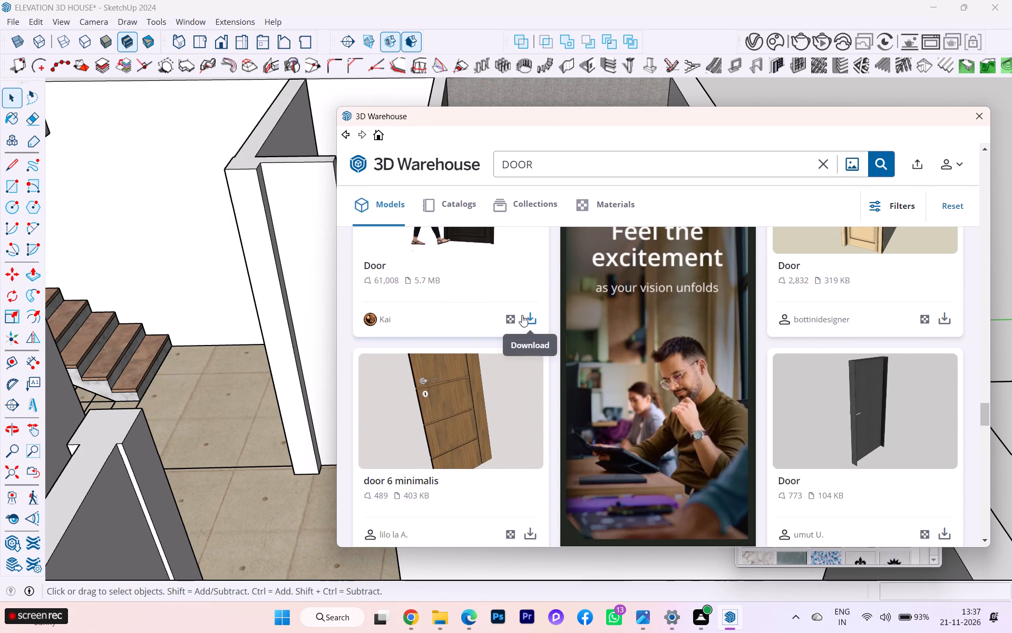
pyautogui.scroll(-4, 541, 336)
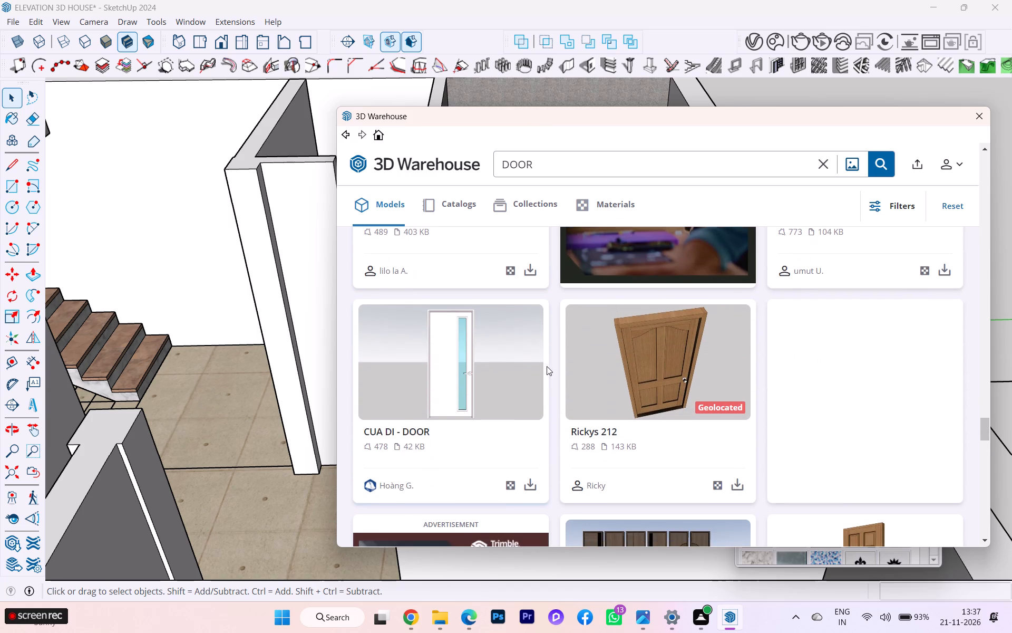
pyautogui.scroll(-4, 544, 374)
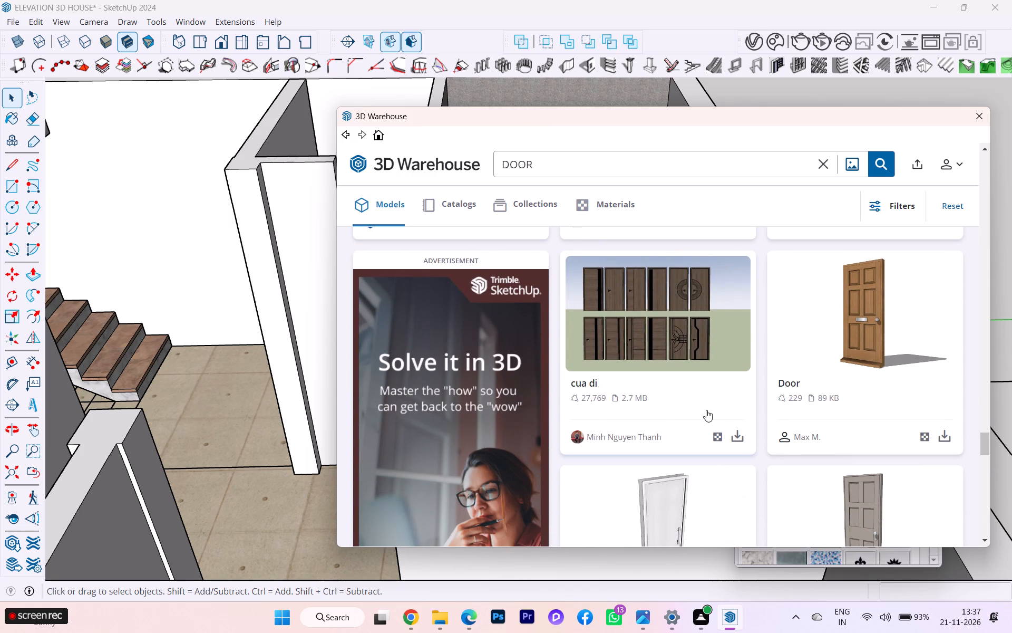
# Download the "cua di" door collection directly into the current model.
pyautogui.click(743, 436)
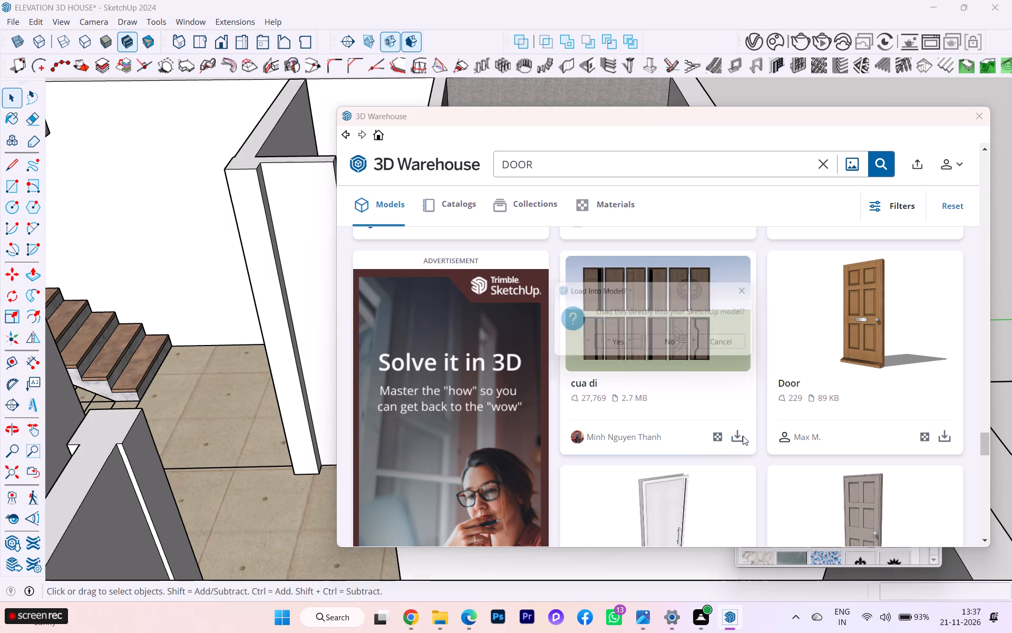
pyautogui.click(612, 346)
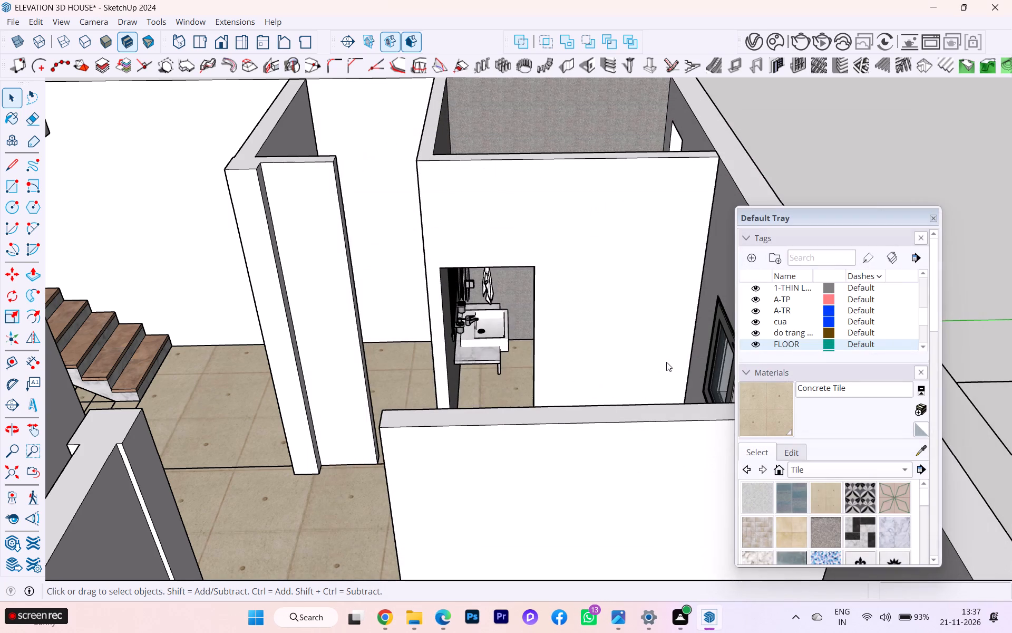
# Place the downloaded door collection on the open ground outside the house, near the bathroom side and the green axis.
pyautogui.scroll(-2, 613, 389)
pyautogui.scroll(1, 612, 390)
pyautogui.scroll(-5, 612, 390)
pyautogui.scroll(-1, 509, 389)
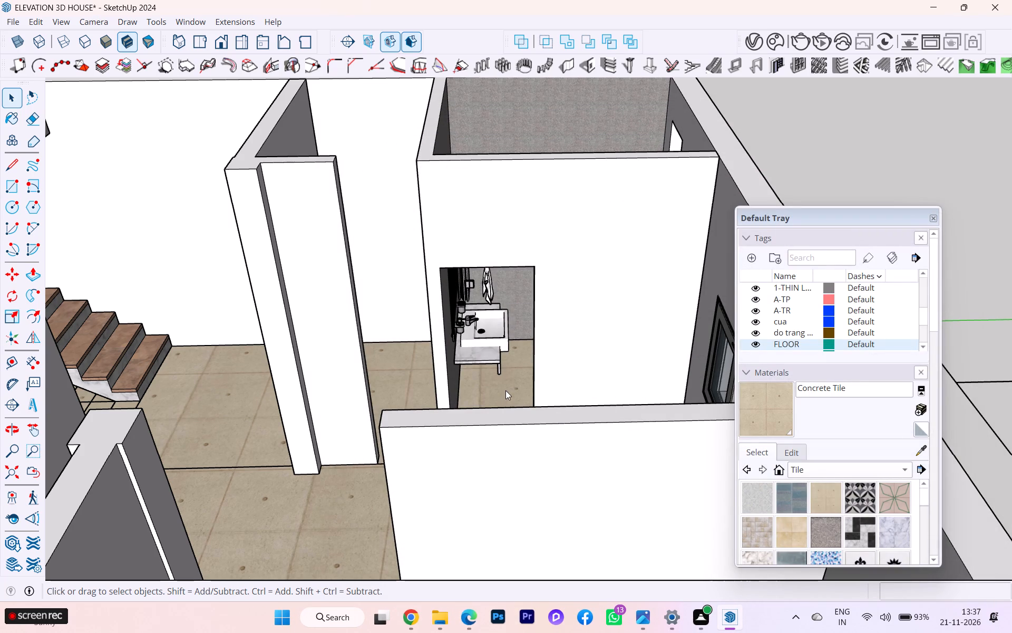
pyautogui.scroll(-5, 505, 390)
pyautogui.scroll(1, 497, 389)
pyautogui.scroll(-4, 497, 389)
pyautogui.scroll(1, 507, 381)
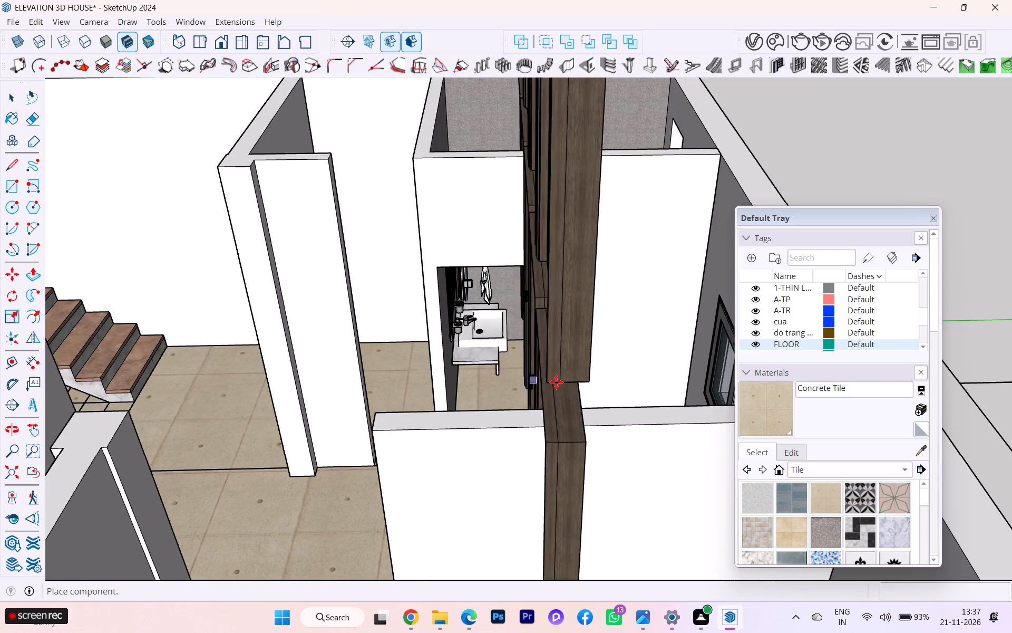
pyautogui.scroll(-3, 614, 385)
pyautogui.scroll(2, 599, 385)
pyautogui.scroll(-2, 597, 385)
pyautogui.scroll(1, 593, 386)
pyautogui.scroll(-4, 541, 386)
pyautogui.scroll(1, 514, 387)
pyautogui.scroll(-3, 513, 387)
pyautogui.scroll(1, 509, 387)
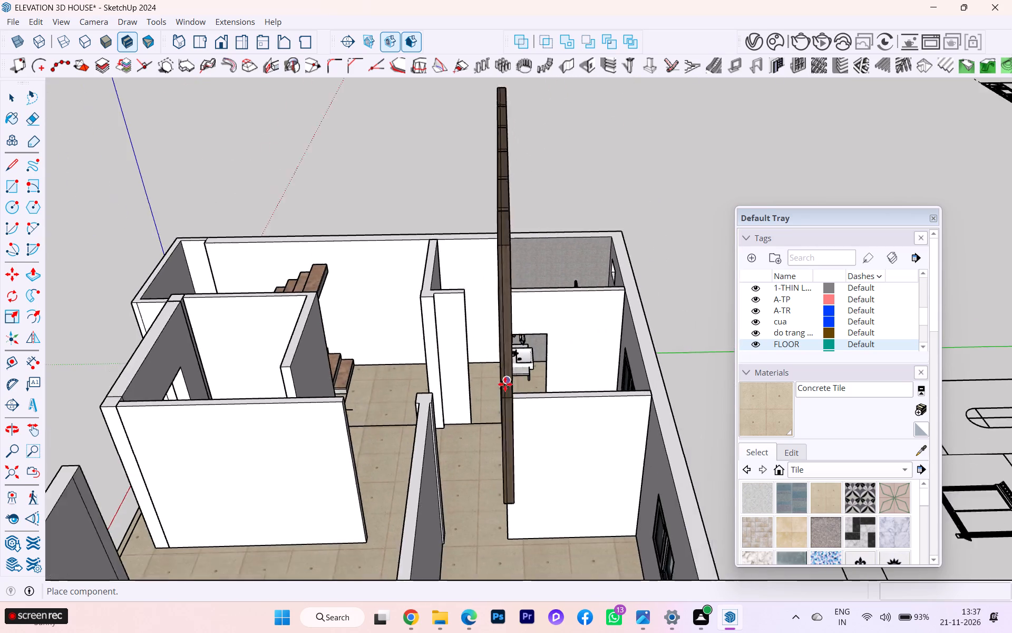
pyautogui.scroll(-2, 470, 375)
pyautogui.scroll(1, 469, 375)
pyautogui.scroll(-2, 469, 375)
pyautogui.scroll(4, 609, 357)
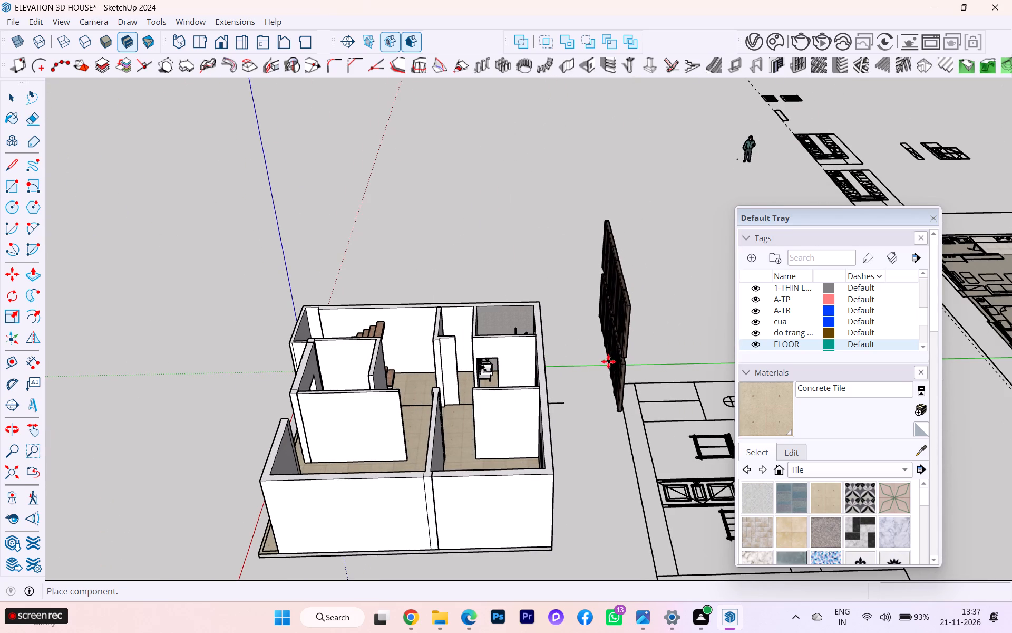
pyautogui.click(608, 361)
# Examine the placed door collection's individual door designs from the front, beside the house.
pyautogui.scroll(-1, 495, 360)
pyautogui.scroll(7, 569, 359)
pyautogui.scroll(-1, 647, 350)
pyautogui.scroll(2, 647, 350)
pyautogui.moveTo(538, 352); pyautogui.dragTo(687, 345, button='middle')
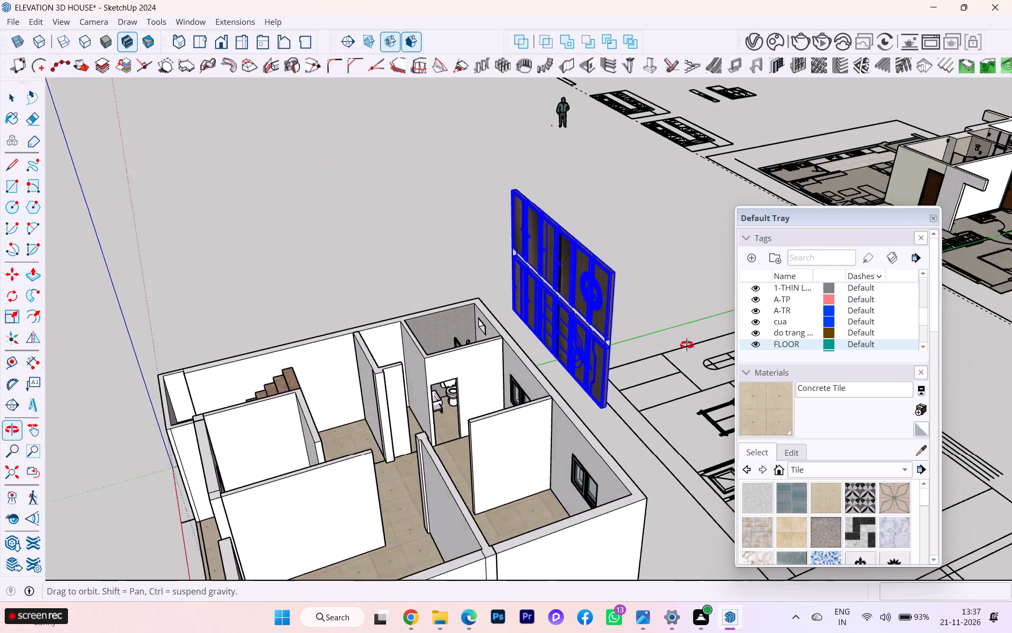
pyautogui.moveTo(687, 345); pyautogui.dragTo(726, 341, button='middle')
pyautogui.scroll(4, 629, 284)
pyautogui.scroll(-1, 565, 295)
pyautogui.moveTo(570, 298); pyautogui.dragTo(655, 315, button='middle')
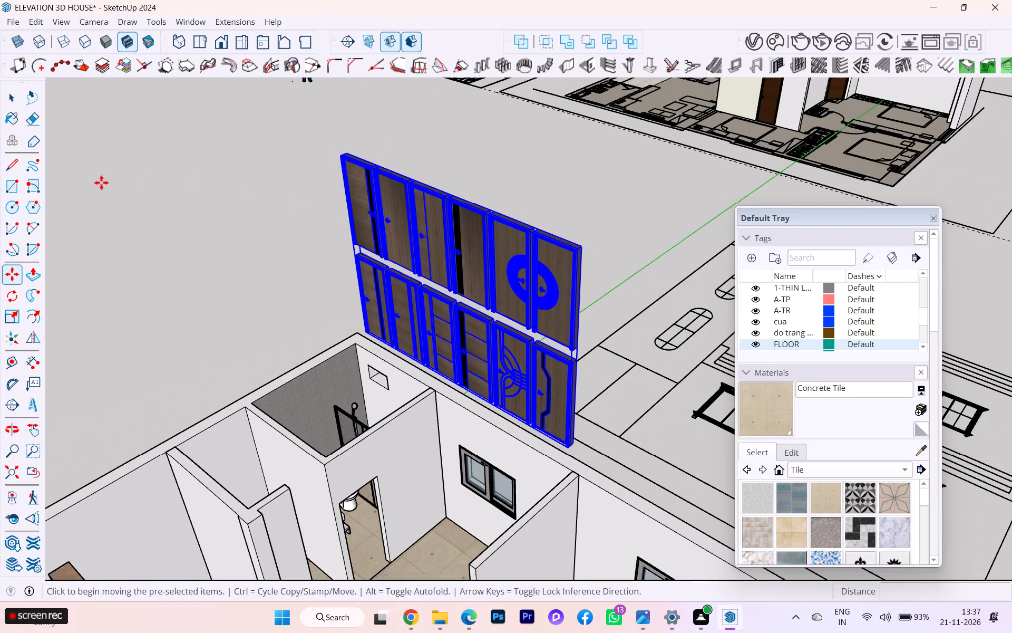
# Open the placed door collection for editing and examine its individual door designs up close.
pyautogui.click(3, 97)
pyautogui.doubleClick(408, 226)
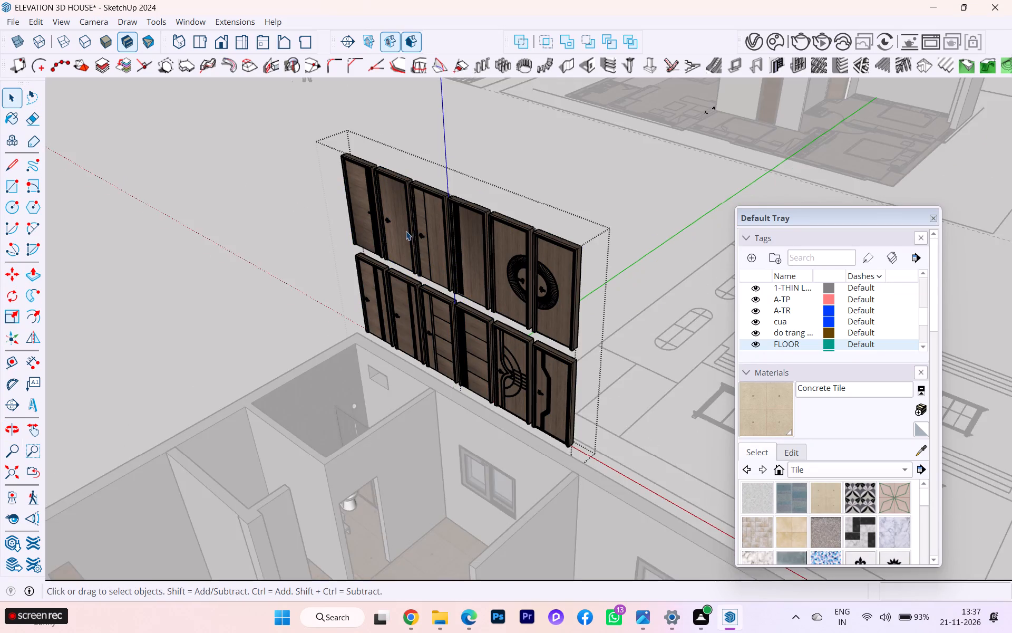
pyautogui.scroll(1, 406, 231)
pyautogui.scroll(-1, 406, 231)
pyautogui.scroll(3, 406, 231)
pyautogui.moveTo(452, 226); pyautogui.dragTo(571, 206, button='middle')
pyautogui.scroll(2, 483, 238)
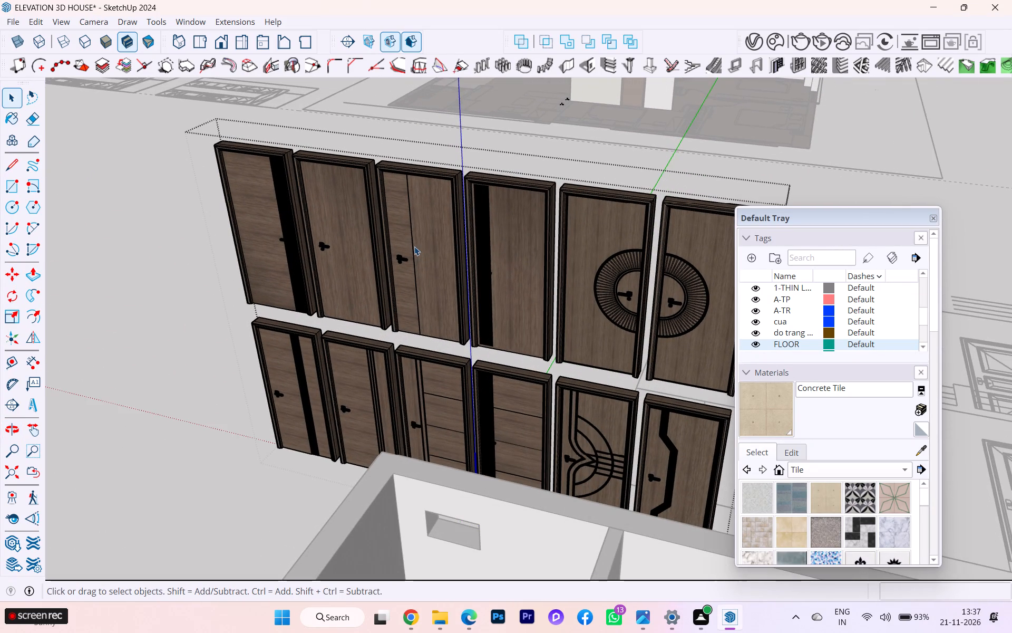
pyautogui.scroll(4, 614, 262)
pyautogui.scroll(-3, 600, 261)
pyautogui.moveTo(598, 261); pyautogui.dragTo(525, 242, button='middle')
pyautogui.scroll(3, 439, 261)
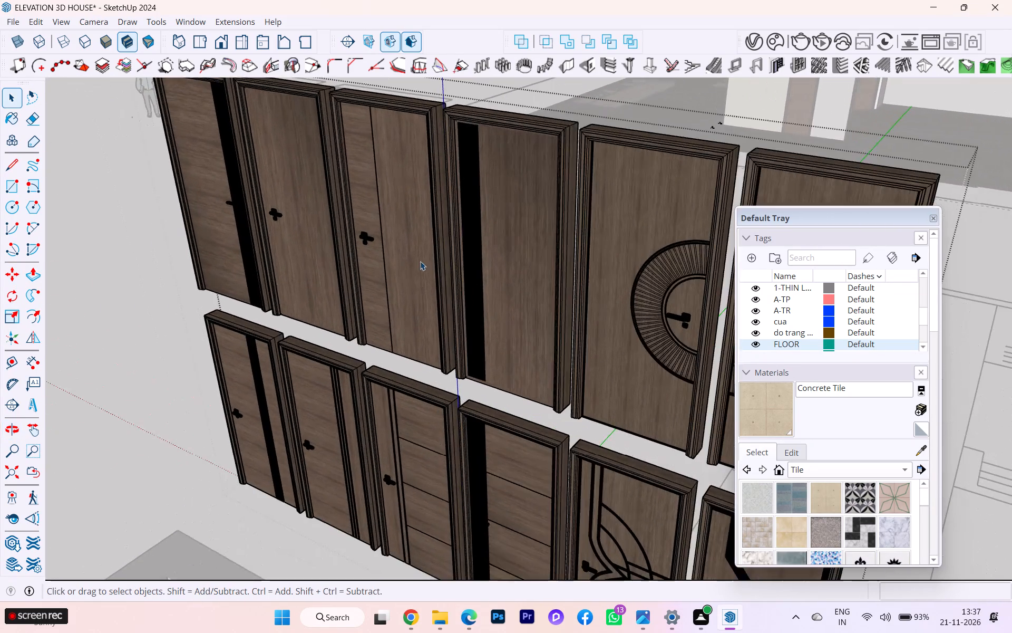
pyautogui.scroll(-2, 464, 233)
pyautogui.moveTo(544, 218); pyautogui.dragTo(685, 227, button='middle')
pyautogui.scroll(2, 521, 203)
pyautogui.scroll(-3, 418, 180)
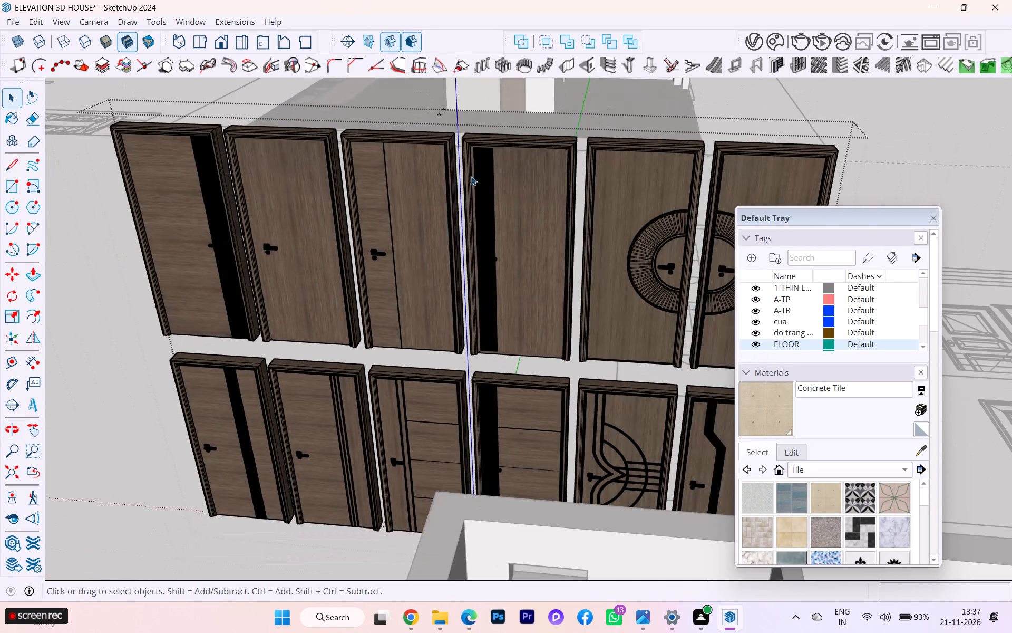
pyautogui.moveTo(472, 176); pyautogui.dragTo(427, 194, button='middle')
# Group the frame, panel, black strip and handle of the end door in the collection's upper row.
pyautogui.click(181, 195)
pyautogui.tripleClick(197, 189)
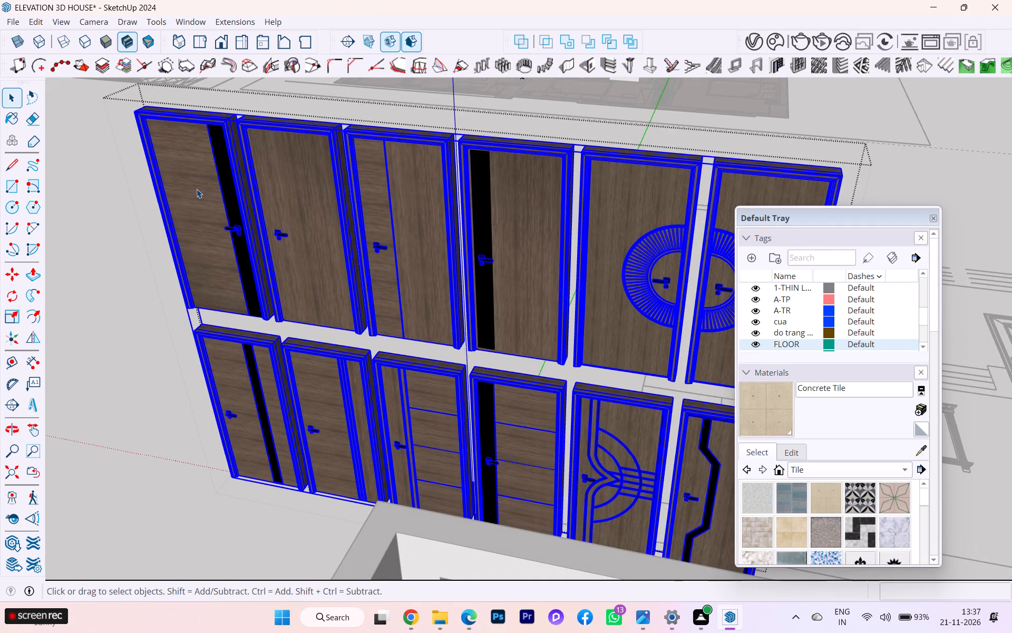
pyautogui.doubleClick(197, 189)
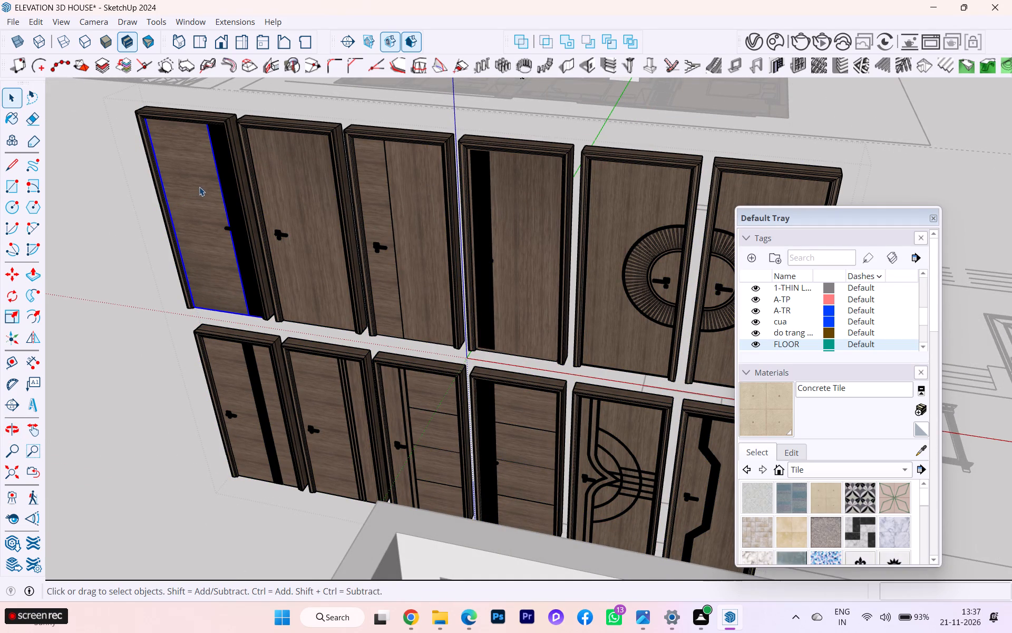
pyautogui.click(194, 118)
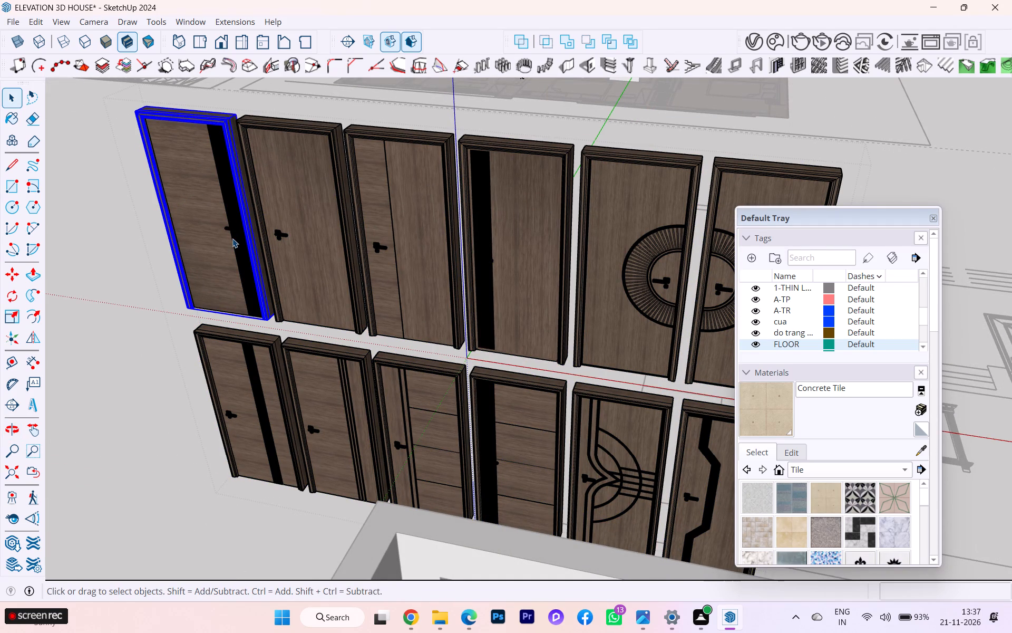
pyautogui.keyDown('ctrl'); pyautogui.click(232, 238); pyautogui.keyUp('ctrl')
pyautogui.keyDown('ctrl'); pyautogui.click(235, 219); pyautogui.keyUp('ctrl')
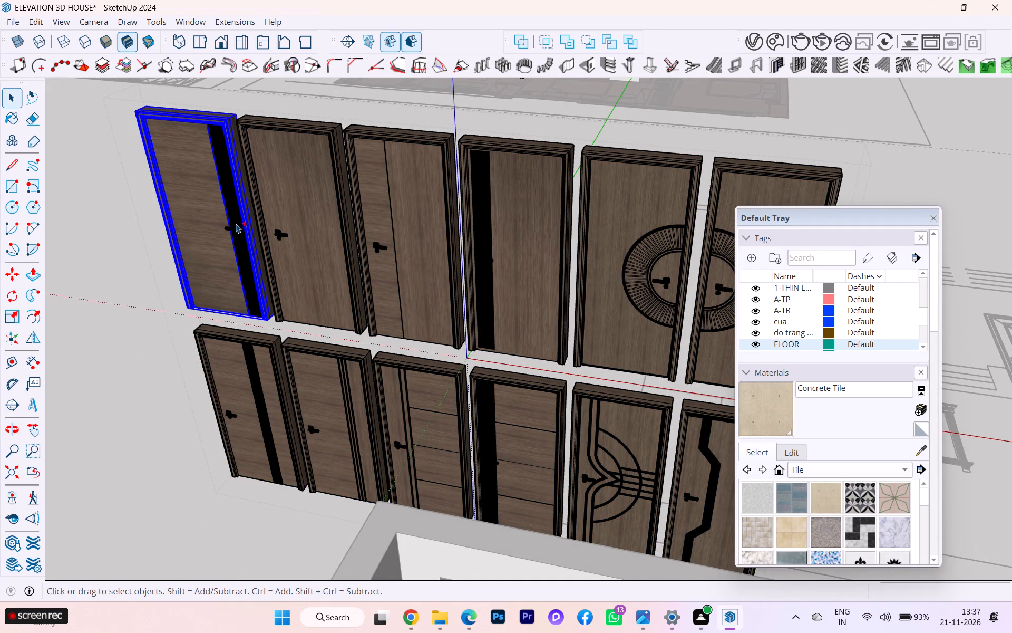
pyautogui.keyDown('ctrl'); pyautogui.click(236, 227); pyautogui.keyUp('ctrl')
pyautogui.keyDown('ctrl'); pyautogui.click(228, 229); pyautogui.keyUp('ctrl')
pyautogui.keyDown('ctrl'); pyautogui.scroll(6, 234, 218); pyautogui.keyUp('ctrl')
pyautogui.keyDown('ctrl'); pyautogui.scroll(-1, 227, 208); pyautogui.keyUp('ctrl')
pyautogui.keyDown('ctrl'); pyautogui.scroll(3, 227, 208); pyautogui.keyUp('ctrl')
pyautogui.keyDown('ctrl'); pyautogui.moveTo(245, 210); pyautogui.dragTo(325, 204, button='middle'); pyautogui.keyUp('ctrl')
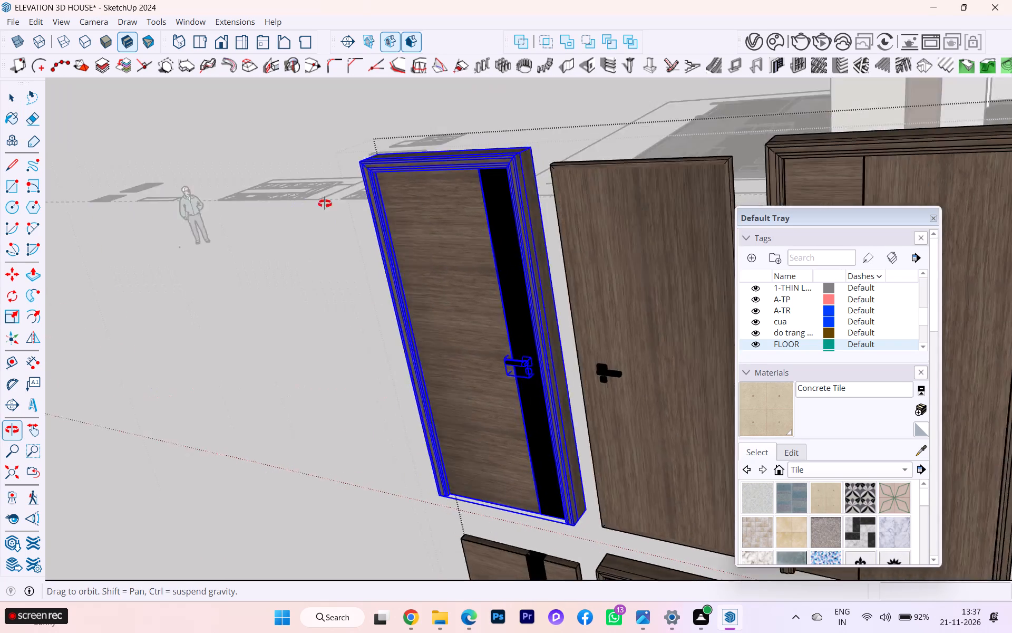
pyautogui.keyDown('ctrl'); pyautogui.moveTo(325, 204); pyautogui.dragTo(410, 197, button='middle'); pyautogui.keyUp('ctrl')
pyautogui.keyDown('ctrl'); pyautogui.scroll(4, 543, 188); pyautogui.keyUp('ctrl')
pyautogui.keyDown('ctrl'); pyautogui.click(533, 214); pyautogui.keyUp('ctrl')
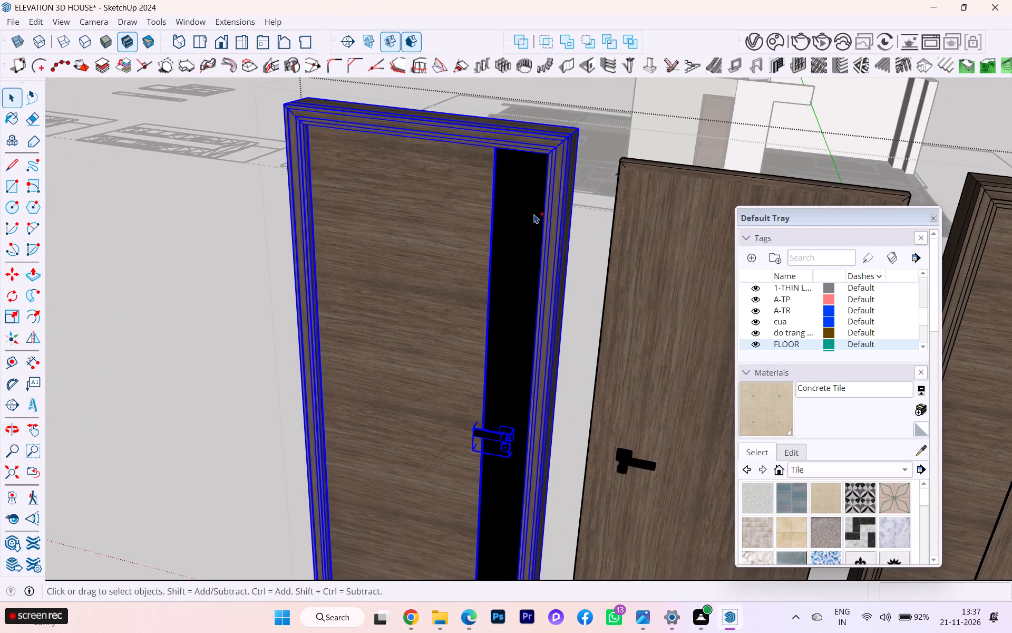
pyautogui.moveTo(568, 208); pyautogui.dragTo(379, 247, button='middle')
pyautogui.rightClick(529, 217)
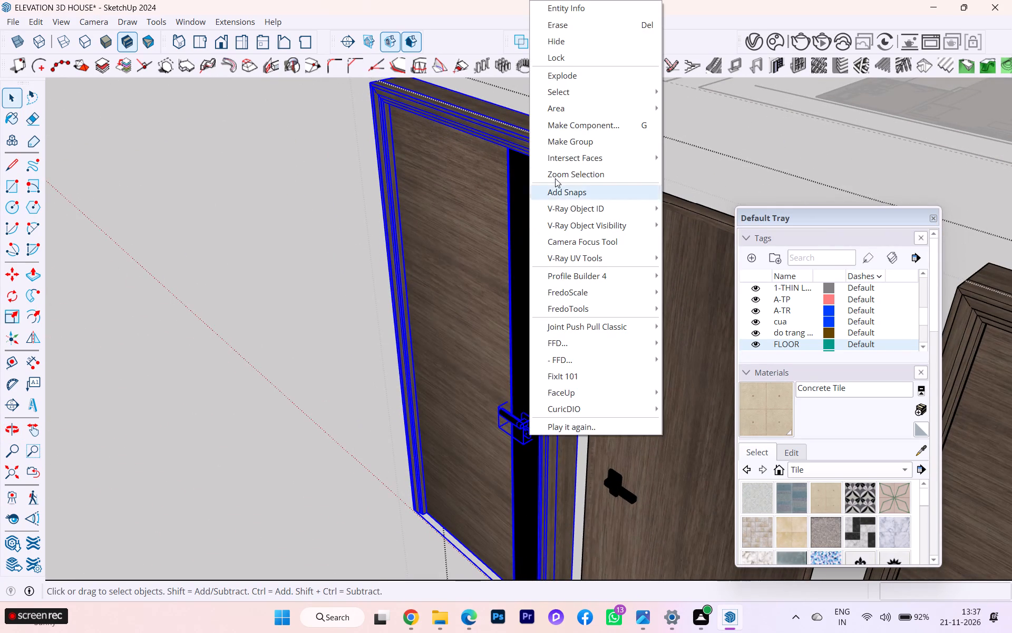
pyautogui.click(578, 139)
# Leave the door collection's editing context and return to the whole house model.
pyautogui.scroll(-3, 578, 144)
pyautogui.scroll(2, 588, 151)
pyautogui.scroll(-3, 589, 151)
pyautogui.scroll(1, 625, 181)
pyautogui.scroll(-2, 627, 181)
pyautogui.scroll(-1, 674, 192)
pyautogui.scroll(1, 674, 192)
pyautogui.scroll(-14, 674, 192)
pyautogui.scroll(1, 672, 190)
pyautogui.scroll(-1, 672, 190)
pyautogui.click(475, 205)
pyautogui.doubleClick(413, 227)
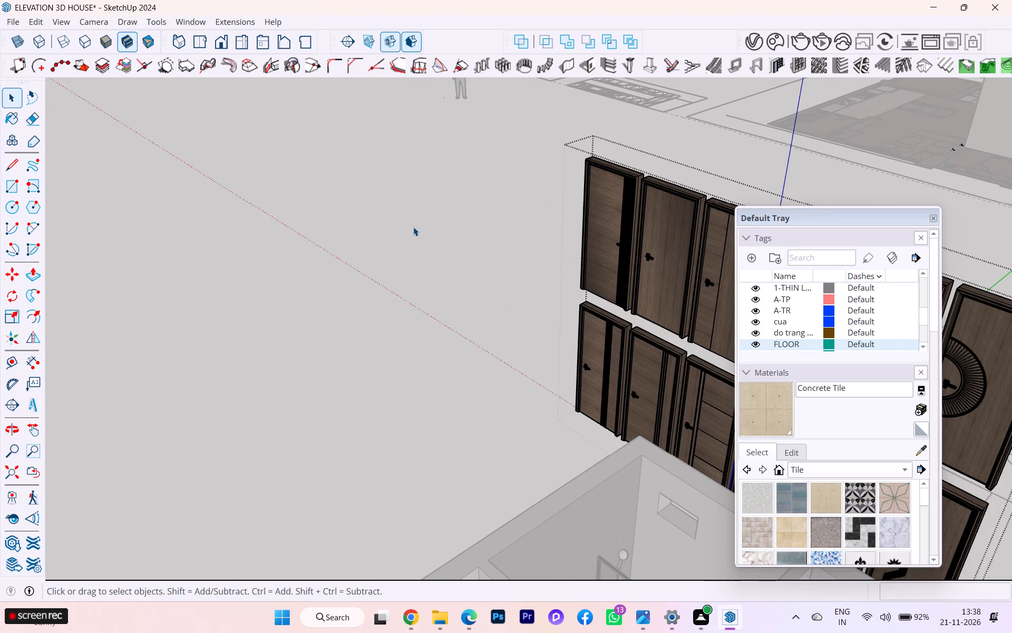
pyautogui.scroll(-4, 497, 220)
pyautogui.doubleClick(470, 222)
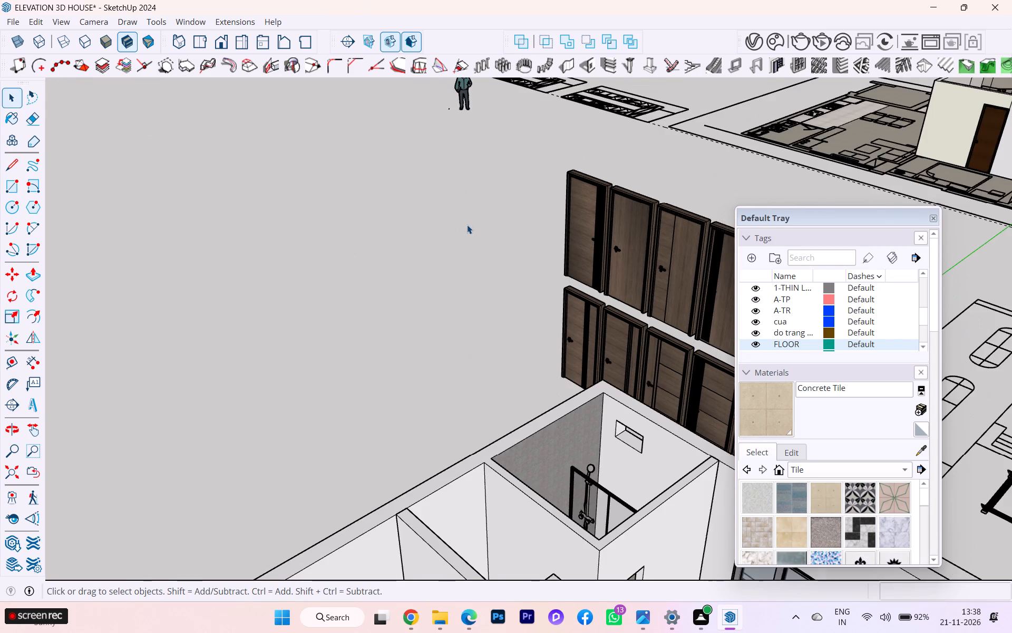
# Copy the grouped black-strip door at the end of the collection's upper row, and close the collection.
pyautogui.scroll(-3, 484, 226)
pyautogui.moveTo(624, 250); pyautogui.dragTo(513, 281, button='middle')
pyautogui.scroll(7, 596, 377)
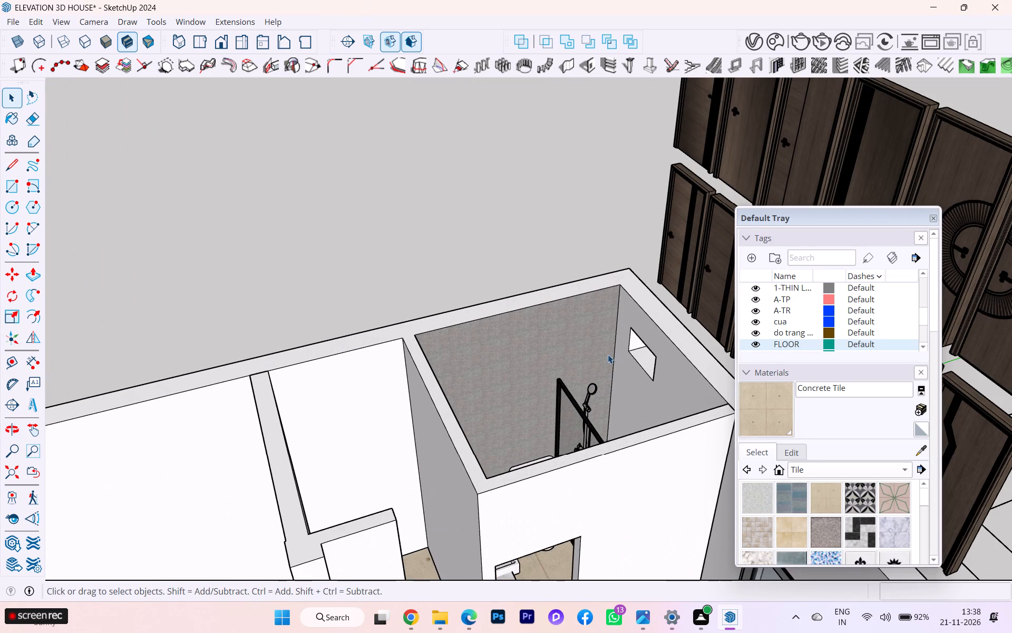
pyautogui.doubleClick(692, 137)
pyautogui.click(694, 133)
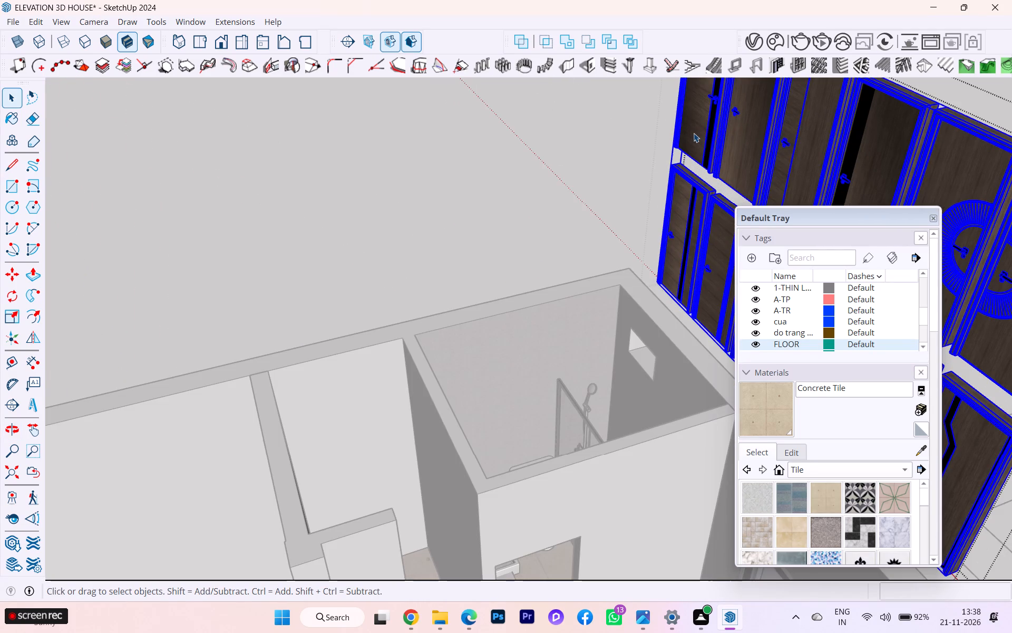
pyautogui.tripleClick(694, 133)
pyautogui.doubleClick(694, 133)
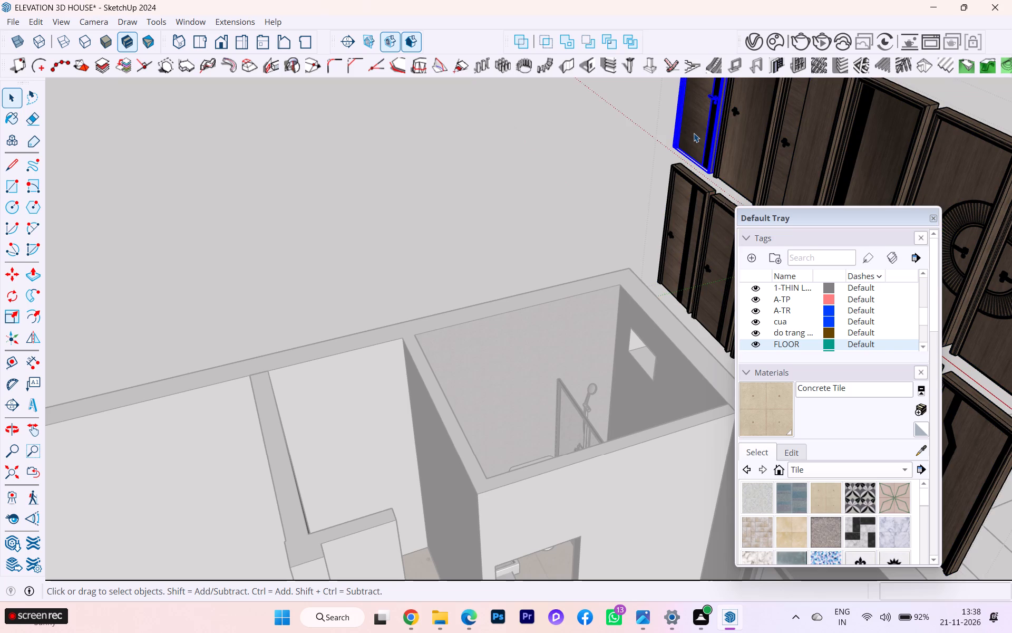
pyautogui.scroll(-1, 677, 159)
pyautogui.moveTo(676, 162); pyautogui.dragTo(827, 191, button='middle')
pyautogui.scroll(-2, 595, 191)
pyautogui.hotkey('ctrl', 'c')
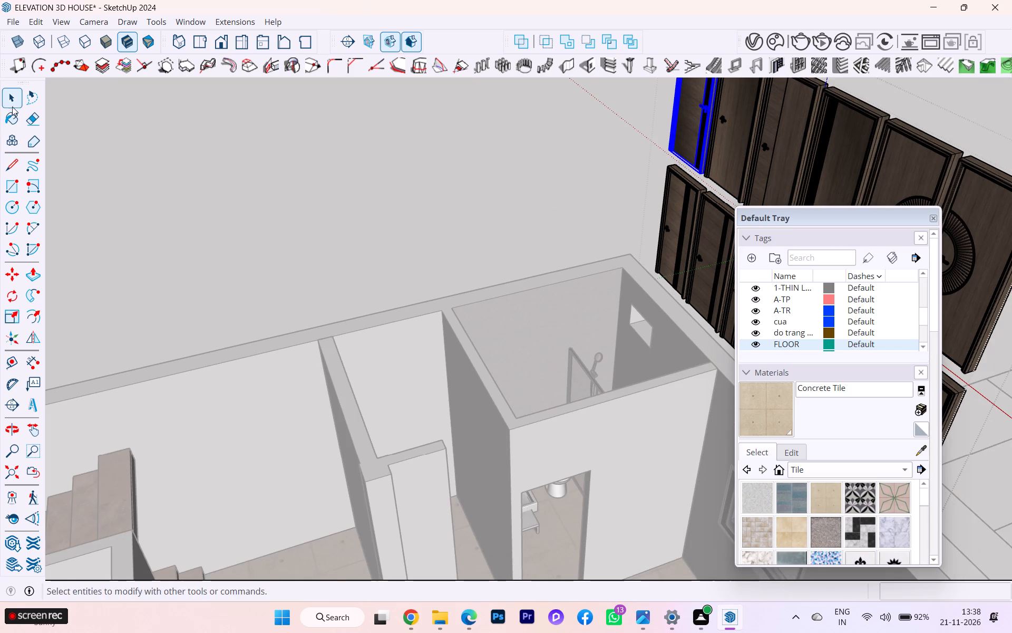
pyautogui.click(196, 183)
pyautogui.scroll(-4, 281, 186)
pyautogui.scroll(1, 400, 189)
pyautogui.scroll(-1, 407, 190)
pyautogui.tripleClick(248, 191)
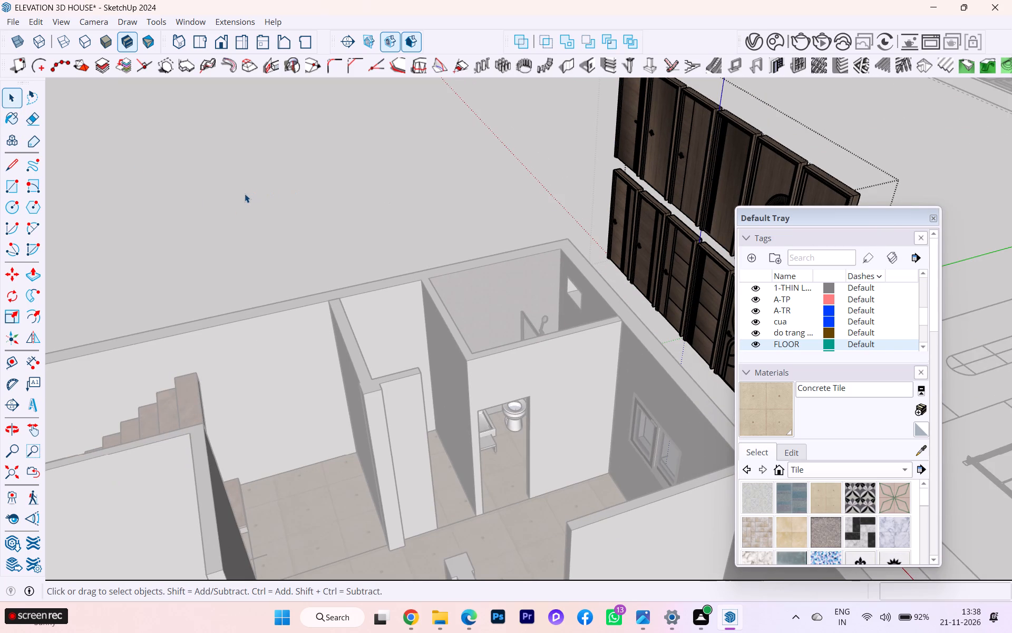
pyautogui.click(183, 198)
pyautogui.click(186, 197)
# Paste the copied black-strip door at the bottom corner of the bathroom doorway.
pyautogui.scroll(4, 460, 339)
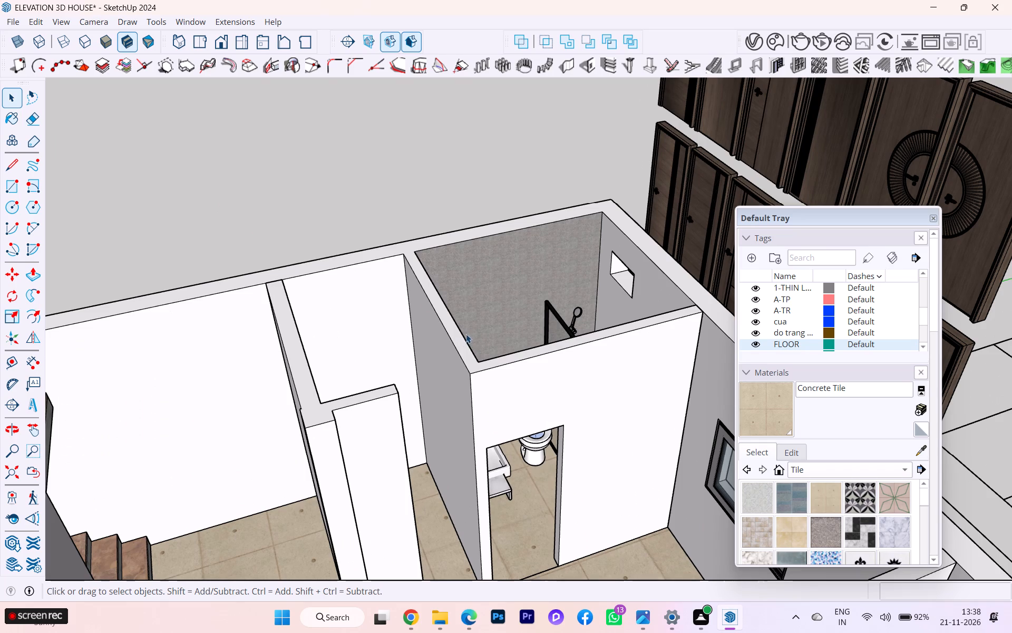
pyautogui.hotkey('ctrl', 'v')
pyautogui.scroll(-1, 473, 331)
pyautogui.scroll(1, 473, 331)
pyautogui.scroll(-4, 473, 331)
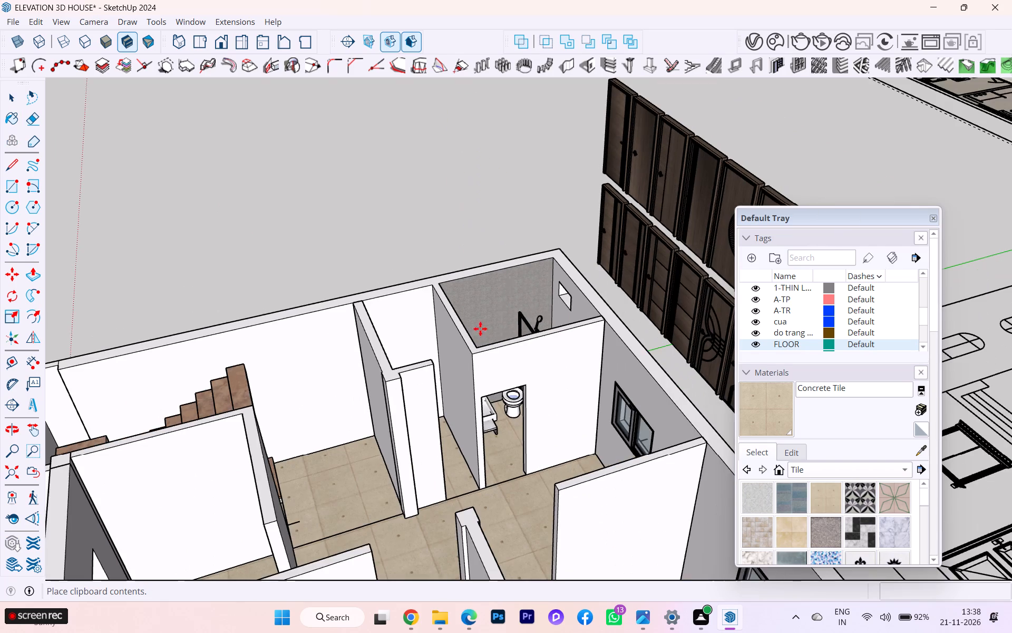
pyautogui.scroll(8, 522, 461)
pyautogui.scroll(-1, 478, 491)
pyautogui.scroll(5, 475, 495)
pyautogui.scroll(-1, 469, 515)
pyautogui.scroll(2, 470, 516)
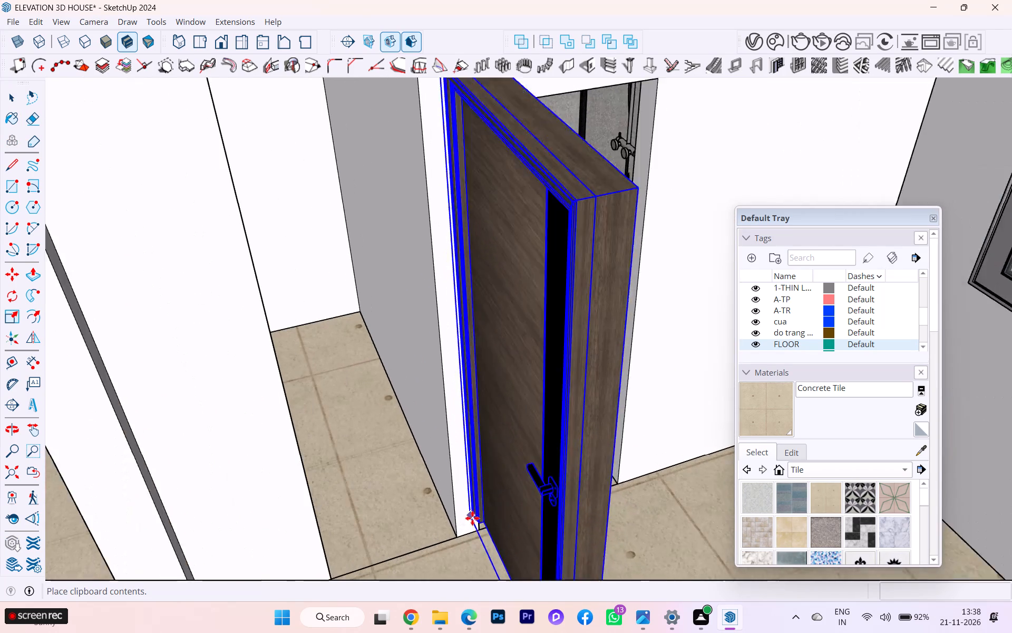
pyautogui.click(486, 535)
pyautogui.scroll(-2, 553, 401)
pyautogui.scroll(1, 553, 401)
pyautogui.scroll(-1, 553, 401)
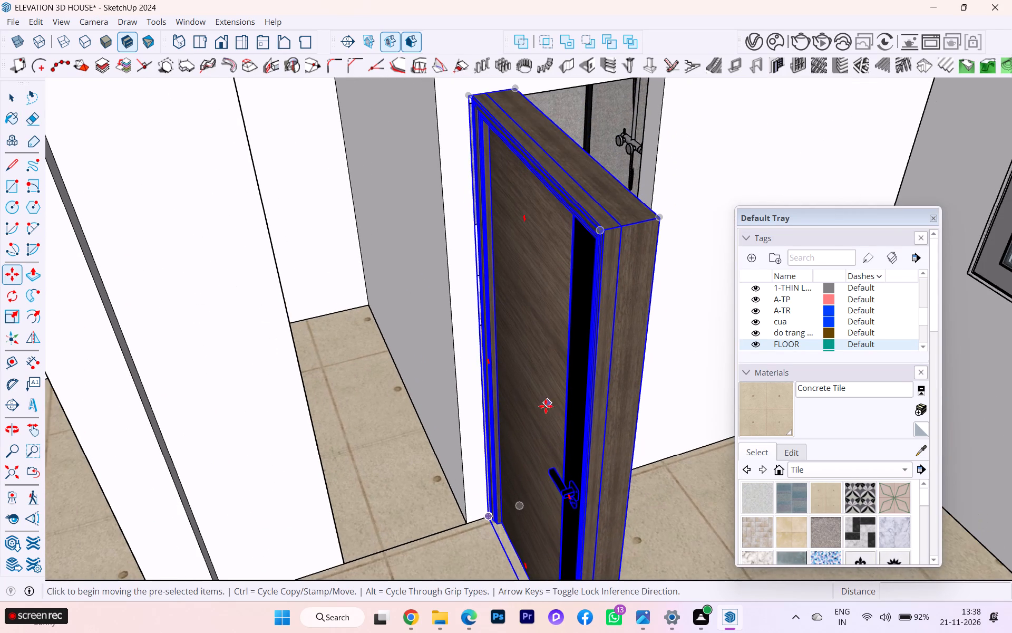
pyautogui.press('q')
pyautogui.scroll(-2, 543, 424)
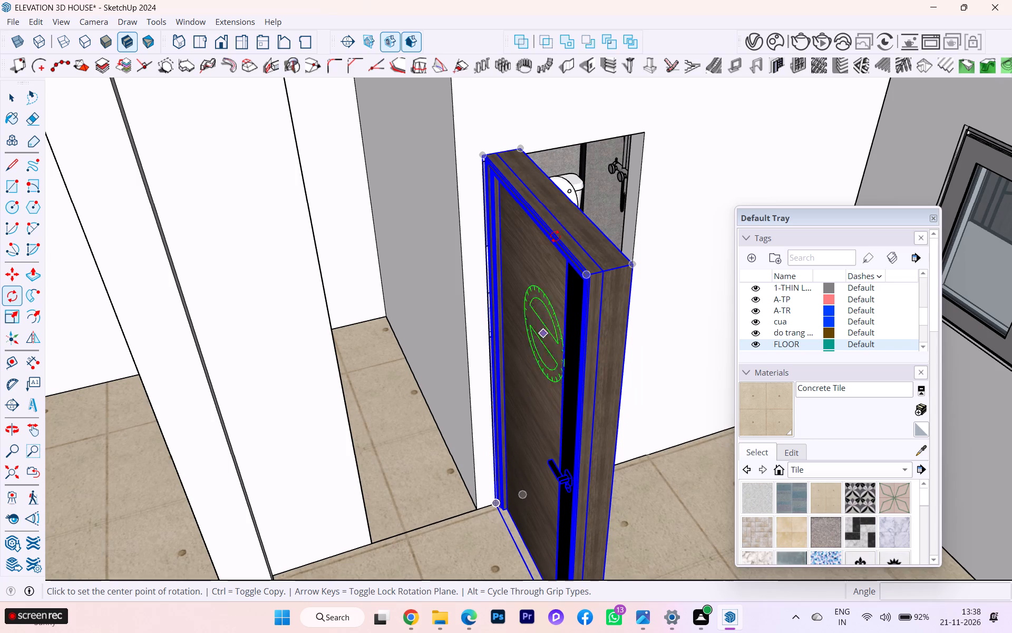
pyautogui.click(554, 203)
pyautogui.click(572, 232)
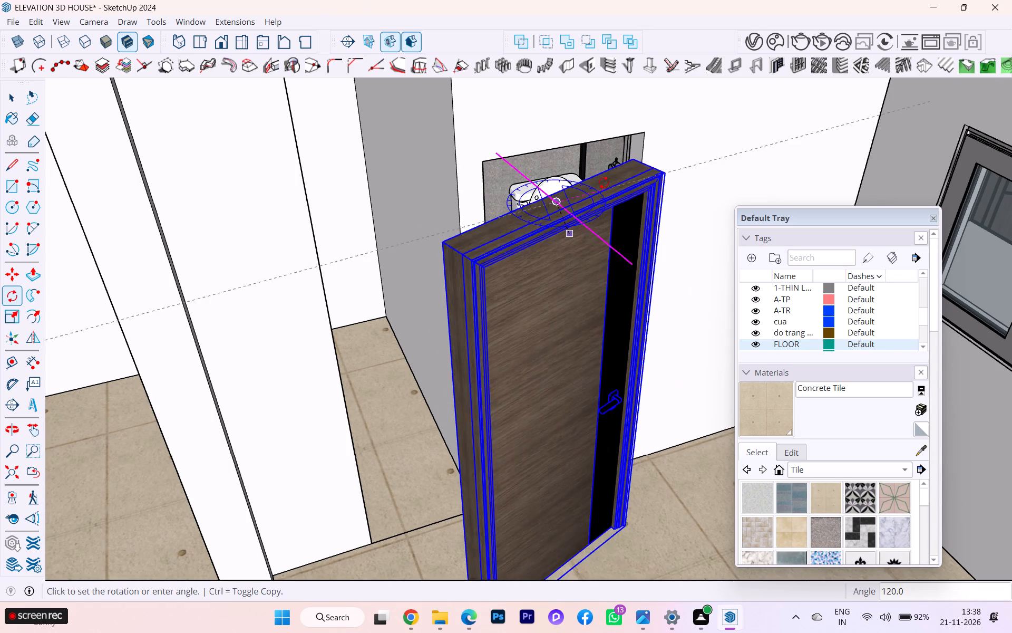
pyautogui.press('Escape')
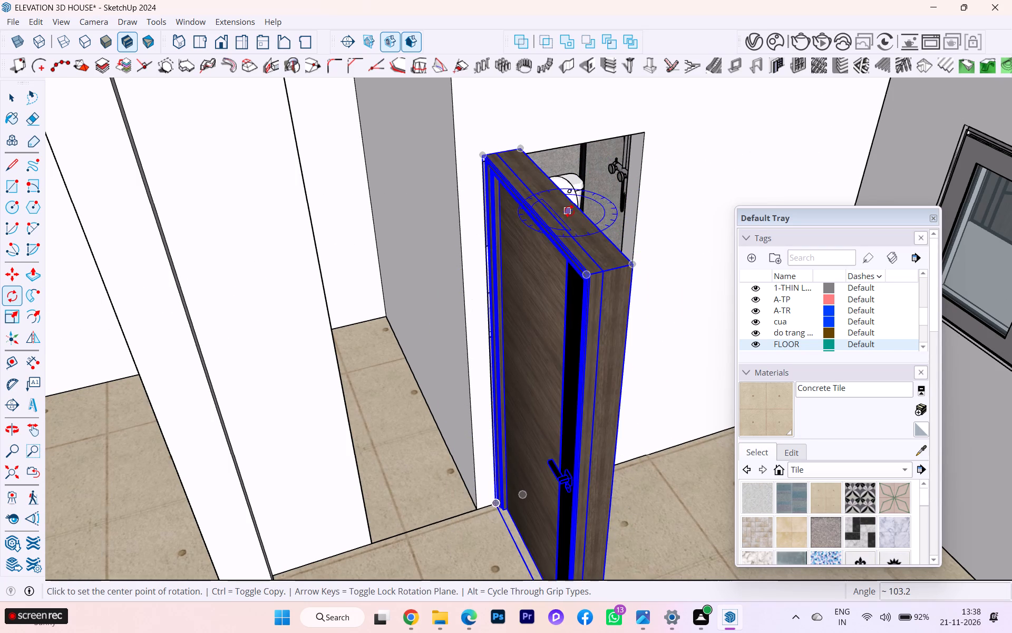
# Rotate the pasted door 90 degrees about the vertical axis so it lies parallel to the bathroom doorway wall.
pyautogui.click(569, 211)
pyautogui.click(585, 235)
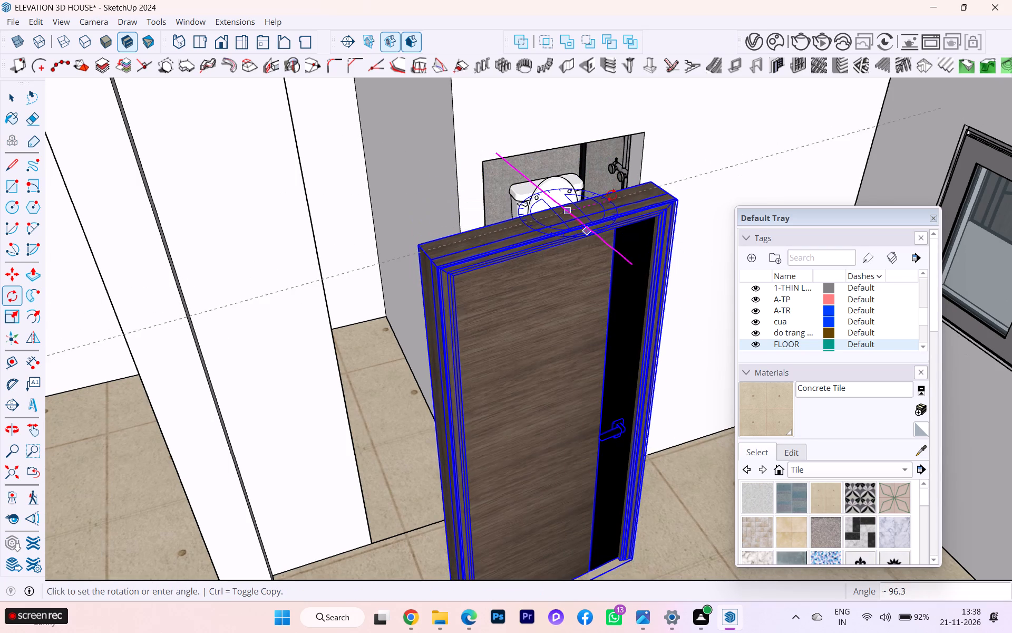
pyautogui.write('90')
pyautogui.press('Return')
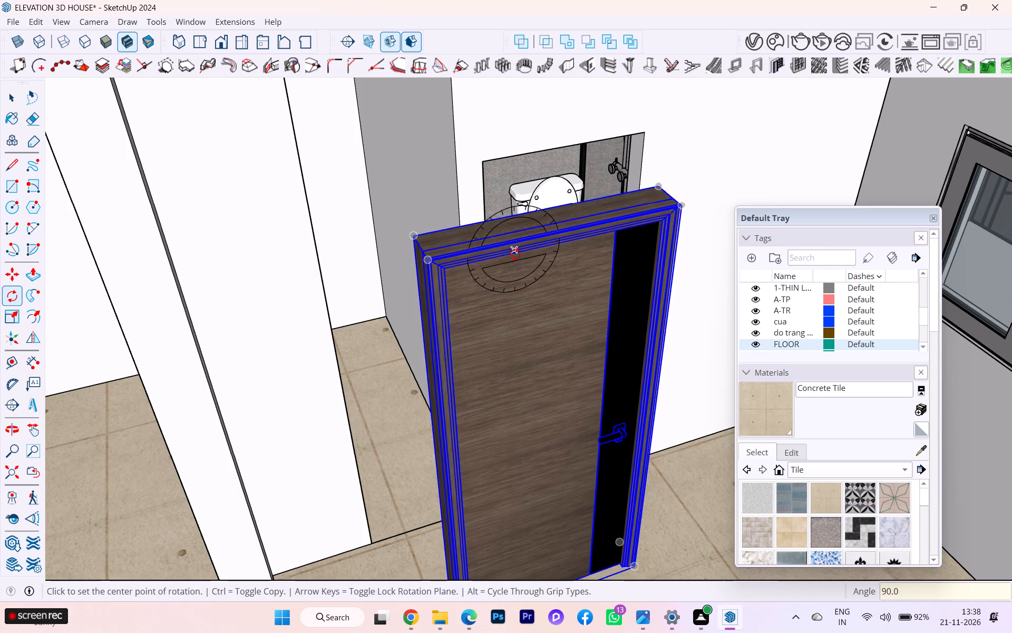
# Move the rotated door about 2' 1 7/8" so its top back corner meets the bathroom doorway's upper corner.
pyautogui.scroll(-2, 525, 303)
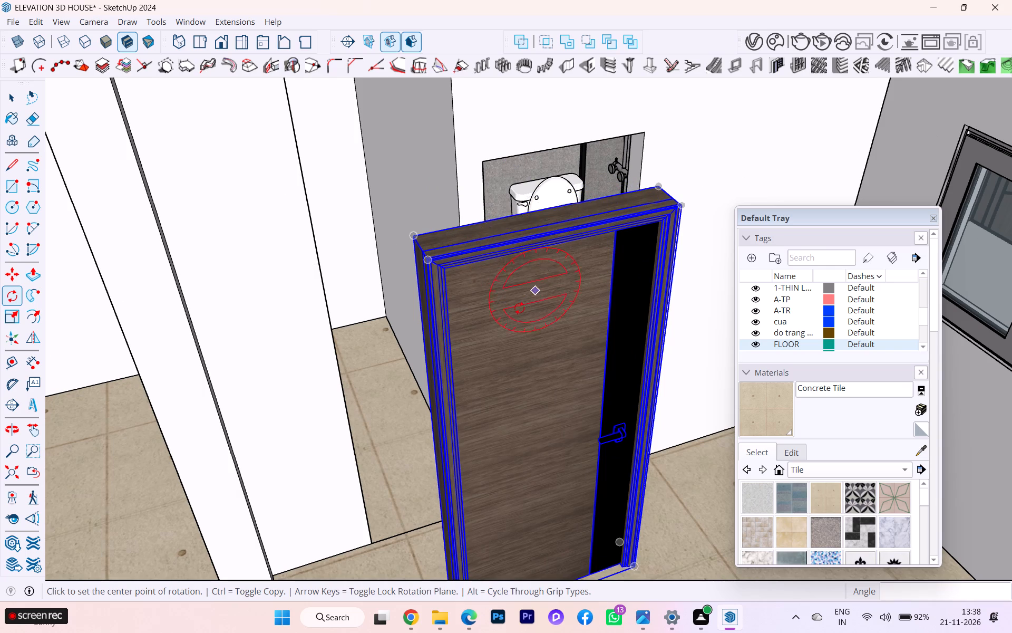
pyautogui.scroll(-4, 437, 227)
pyautogui.scroll(1, 444, 408)
pyautogui.press('m')
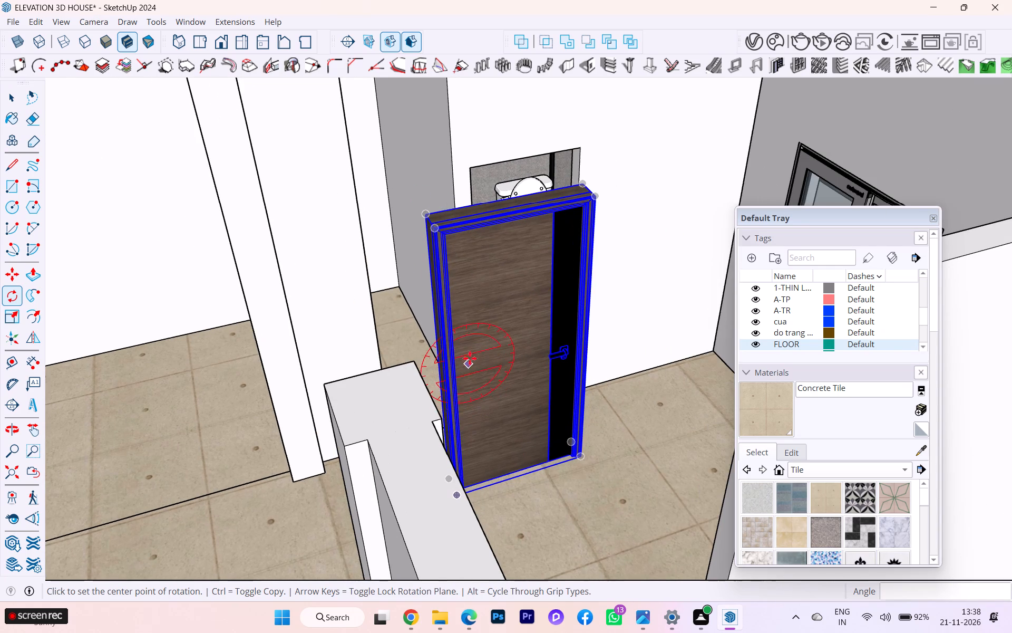
pyautogui.scroll(8, 456, 202)
pyautogui.click(396, 223)
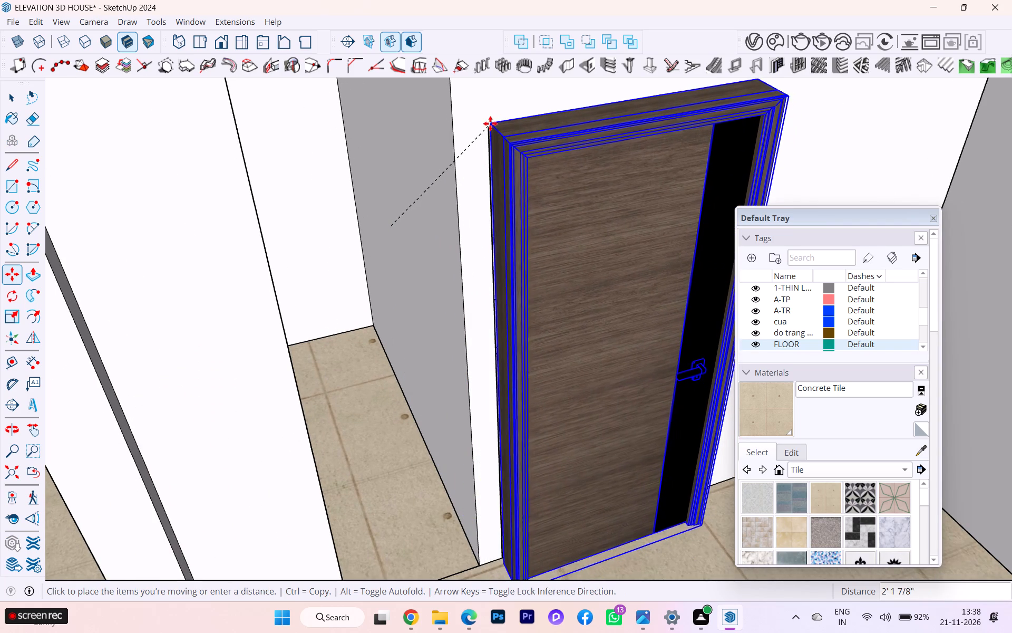
pyautogui.click(484, 127)
# Move the door about 8 7/16" back into the wall thickness so its frame front sits at the bathroom doorway's face.
pyautogui.scroll(6, 507, 151)
pyautogui.moveTo(507, 154); pyautogui.dragTo(519, 162, button='middle')
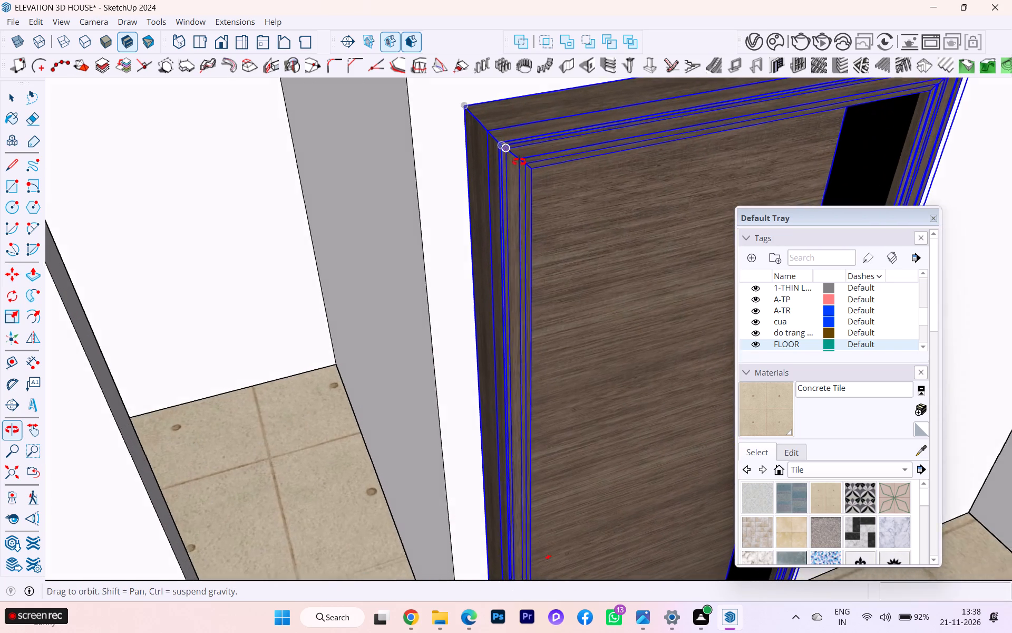
pyautogui.moveTo(519, 162); pyautogui.dragTo(673, 206, button='middle')
pyautogui.scroll(-3, 678, 206)
pyautogui.scroll(4, 549, 183)
pyautogui.scroll(-3, 547, 176)
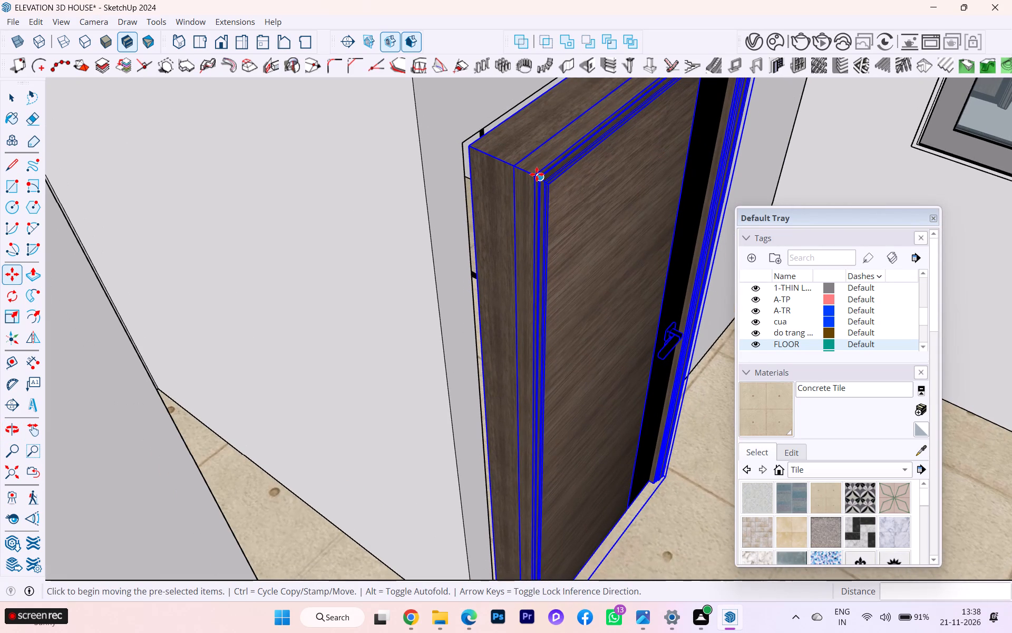
pyautogui.click(541, 177)
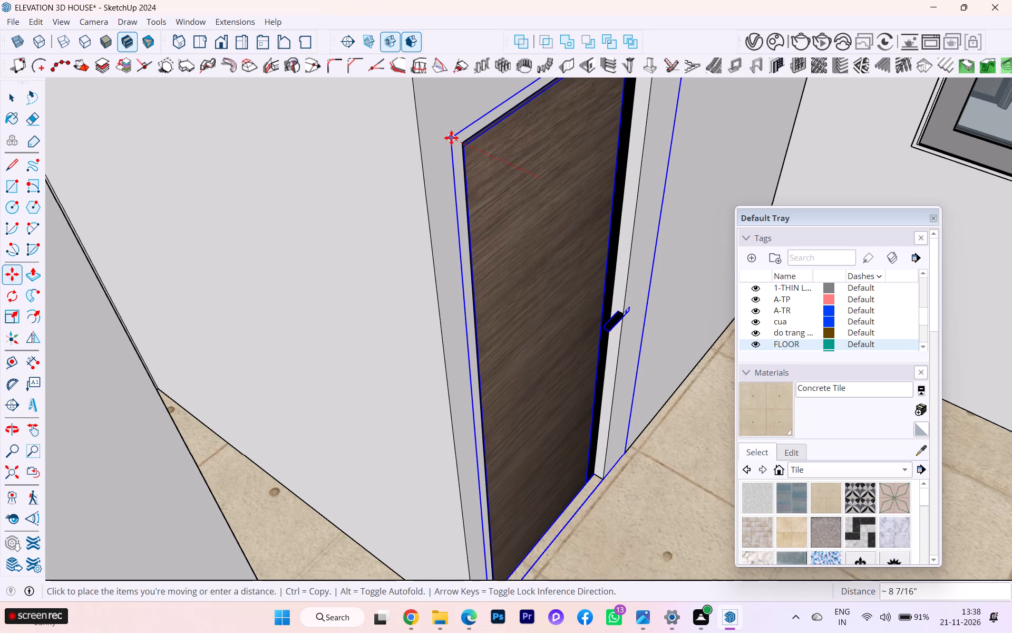
pyautogui.click(451, 138)
pyautogui.scroll(-2, 568, 189)
pyautogui.moveTo(587, 190); pyautogui.dragTo(415, 250, button='middle')
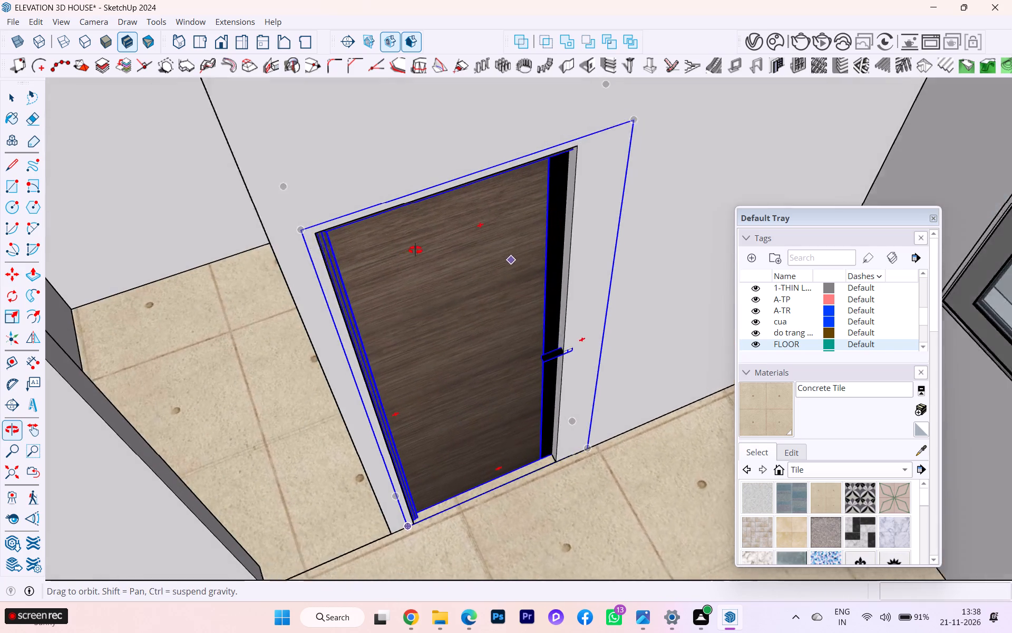
# Scale the door's width by about 0.97 from one side and 0.81 from the other to fit the bathroom doorway's jambs.
pyautogui.moveTo(415, 250); pyautogui.dragTo(414, 250, button='middle')
pyautogui.scroll(-2, 463, 216)
pyautogui.press('s')
pyautogui.scroll(4, 401, 298)
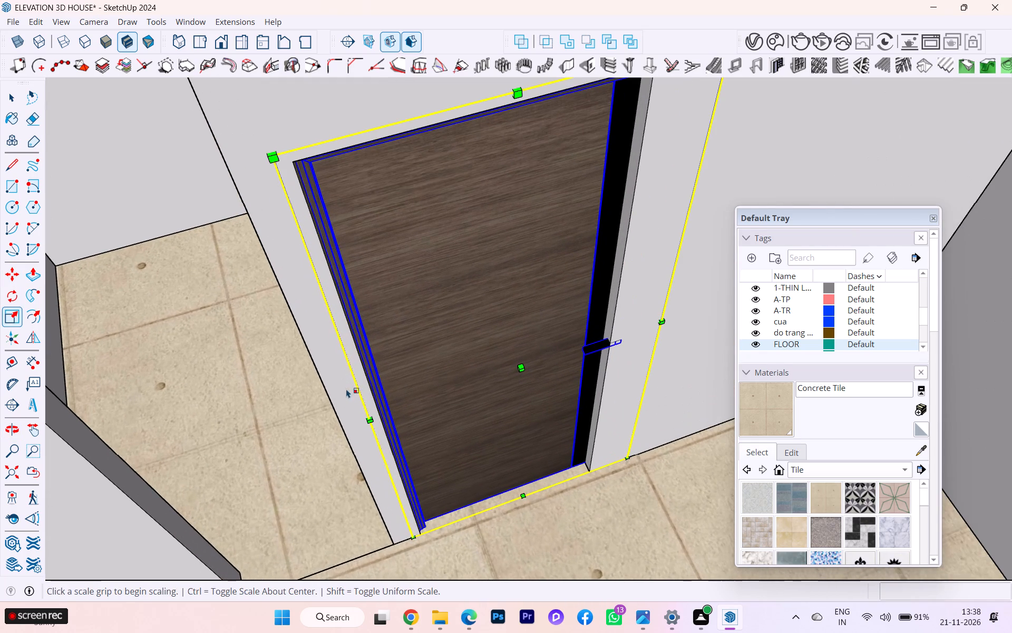
pyautogui.click(361, 399)
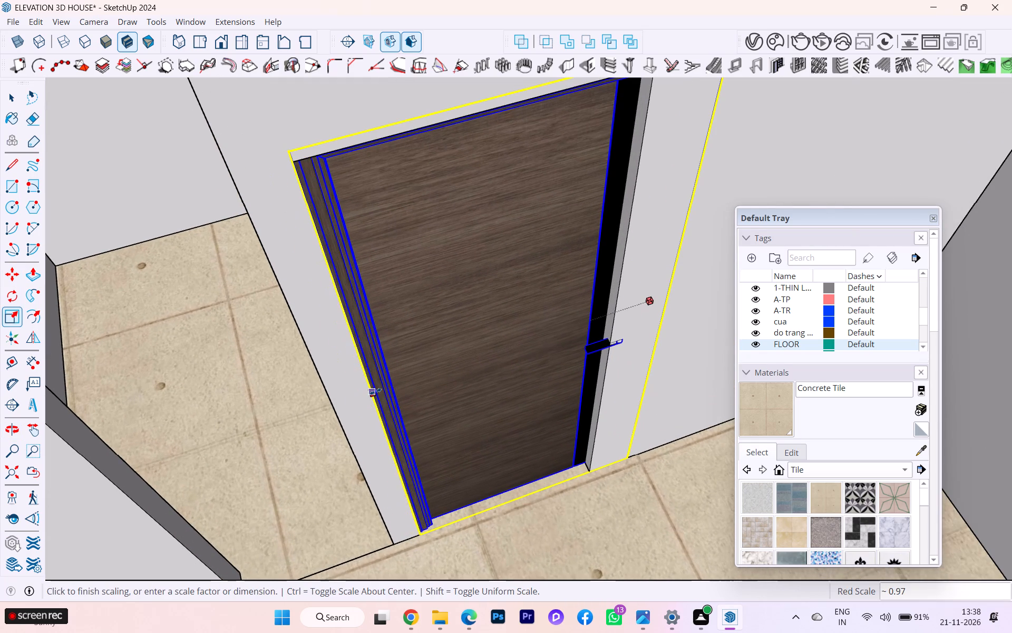
pyautogui.click(375, 391)
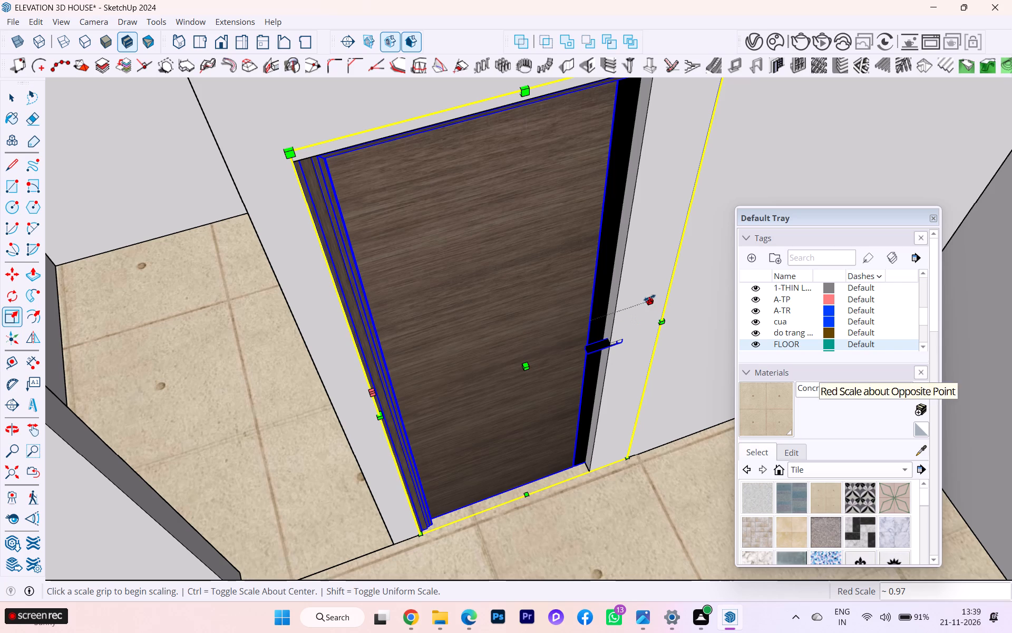
pyautogui.click(649, 298)
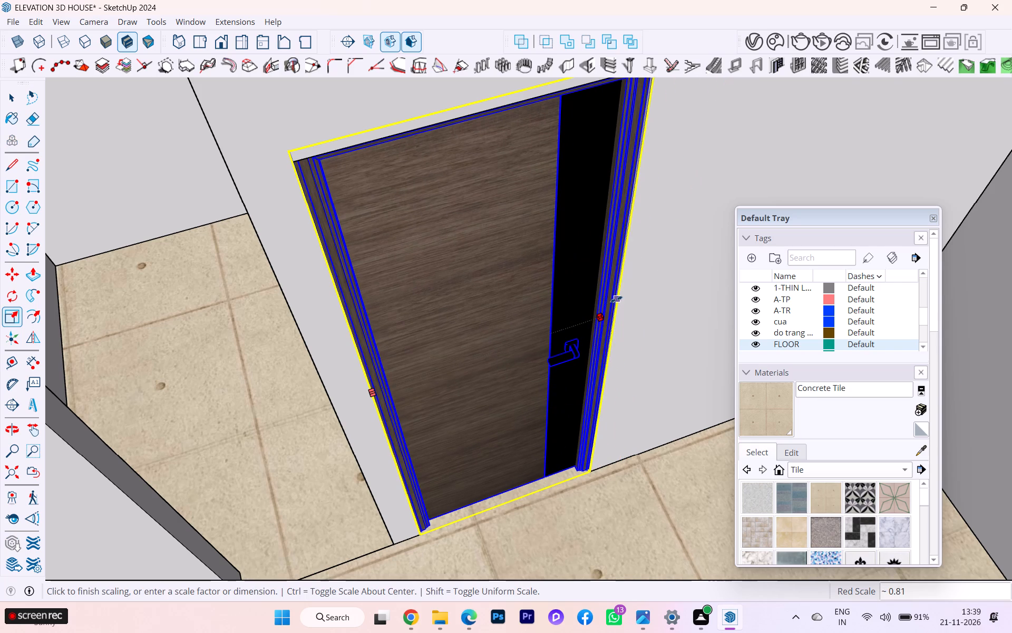
pyautogui.click(620, 296)
# Scale the door's height by about 0.99 so its frame top meets the bathroom doorway's head, and deselect it.
pyautogui.scroll(-4, 625, 297)
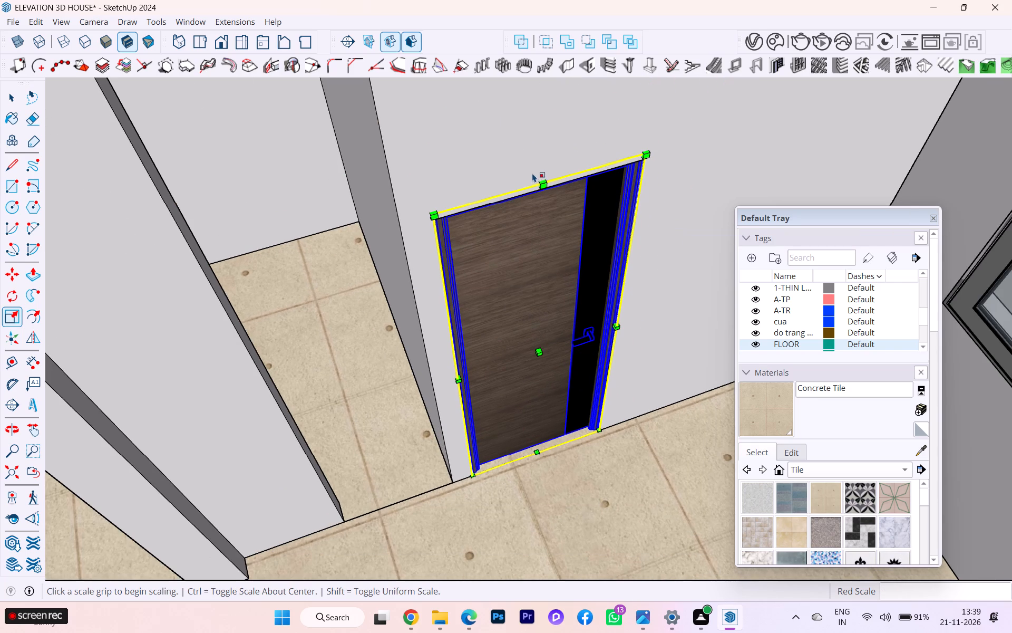
pyautogui.click(530, 172)
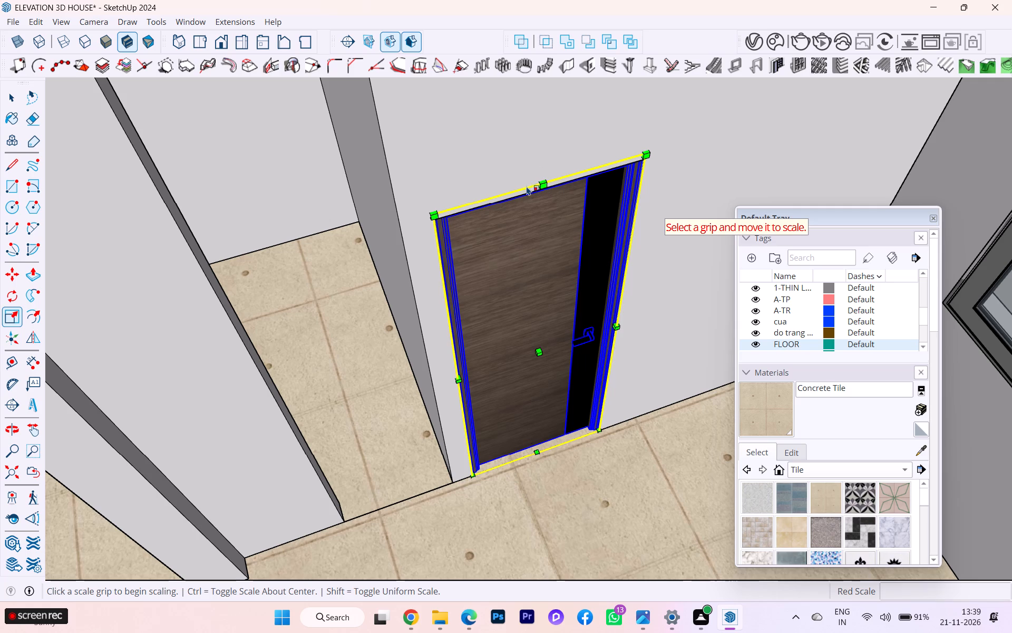
pyautogui.click(531, 170)
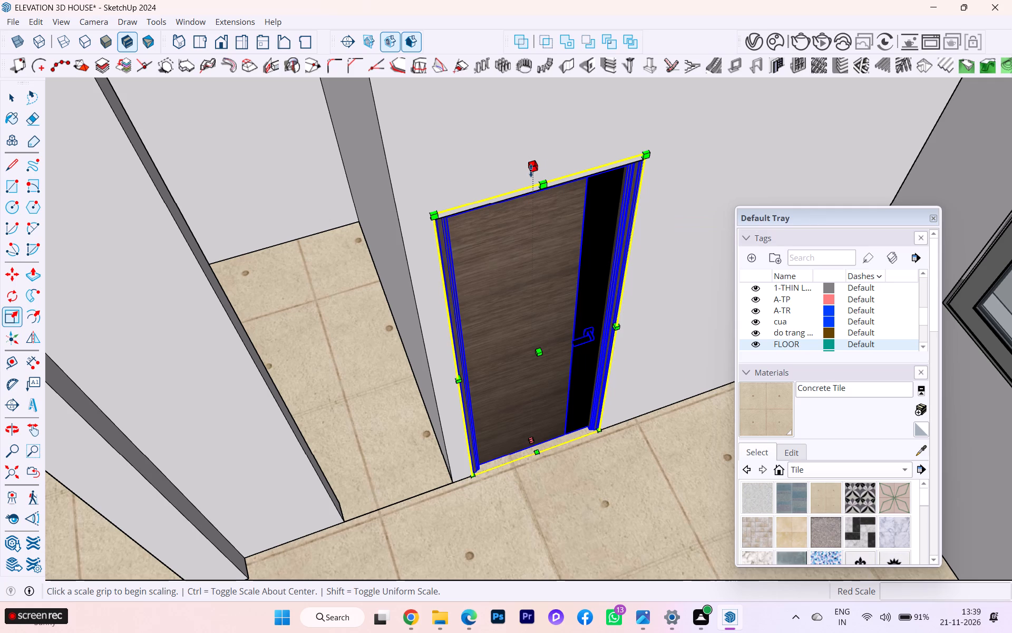
pyautogui.click(533, 189)
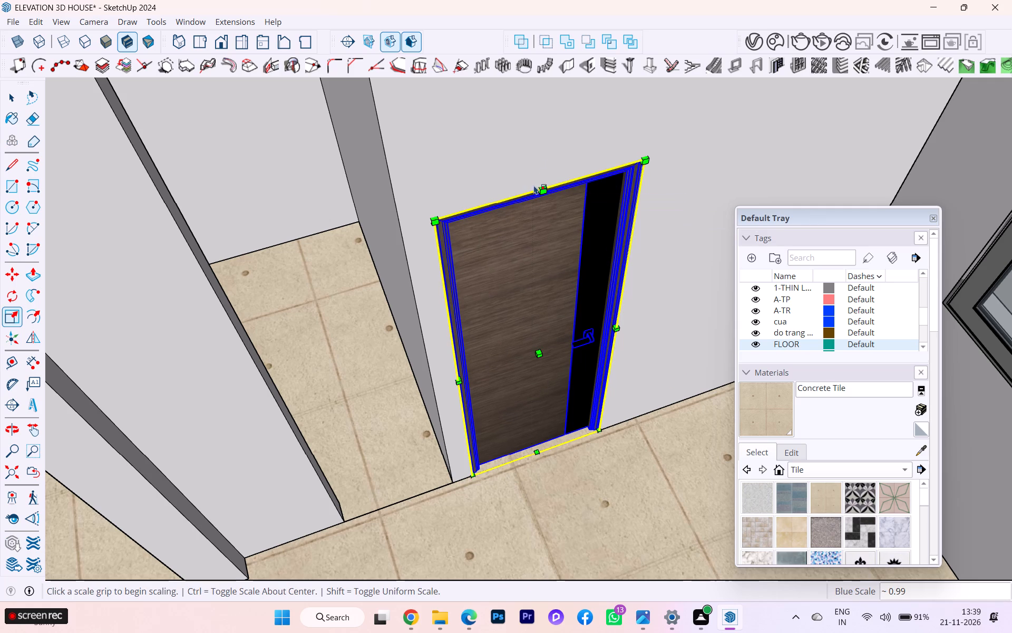
pyautogui.scroll(-1, 533, 172)
pyautogui.scroll(1, 530, 171)
pyautogui.scroll(-2, 529, 171)
pyautogui.press('Escape')
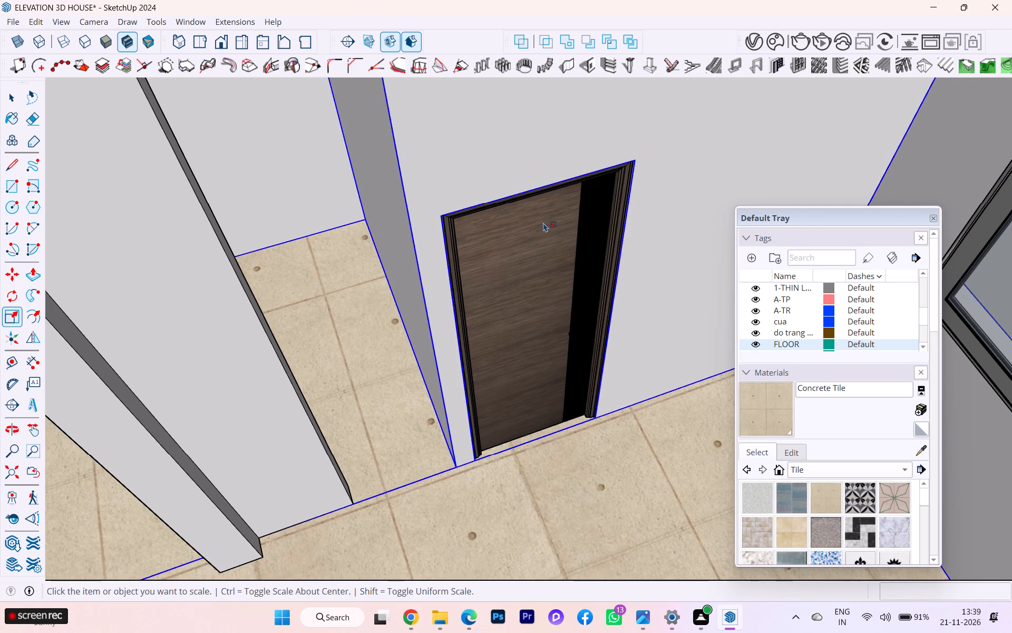
pyautogui.scroll(3, 557, 250)
pyautogui.press('Escape')
pyautogui.press('Escape')
pyautogui.scroll(-1, 562, 246)
pyautogui.press('Escape')
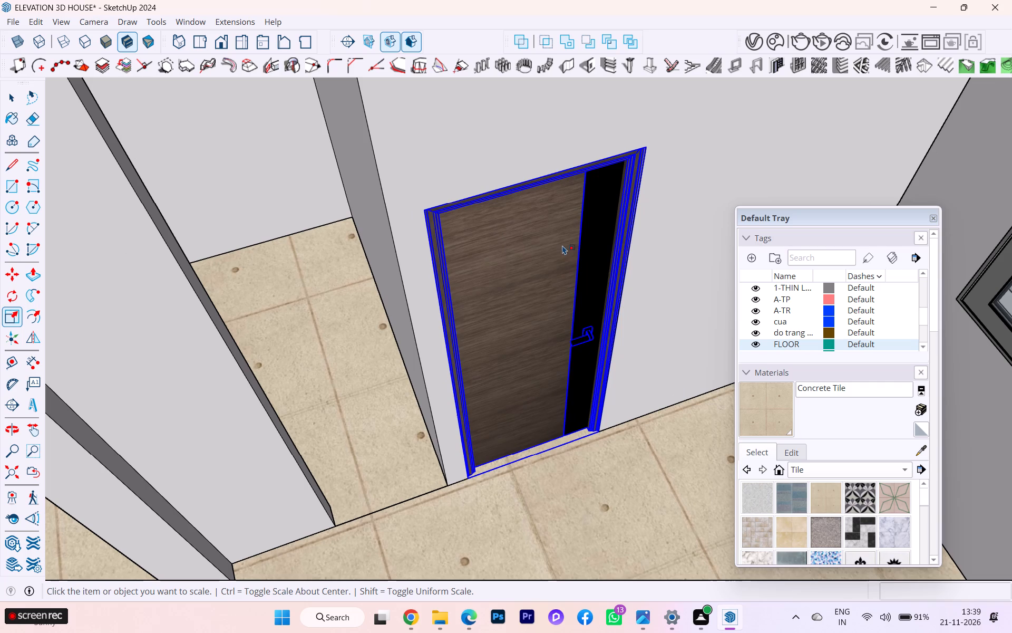
pyautogui.click(18, 99)
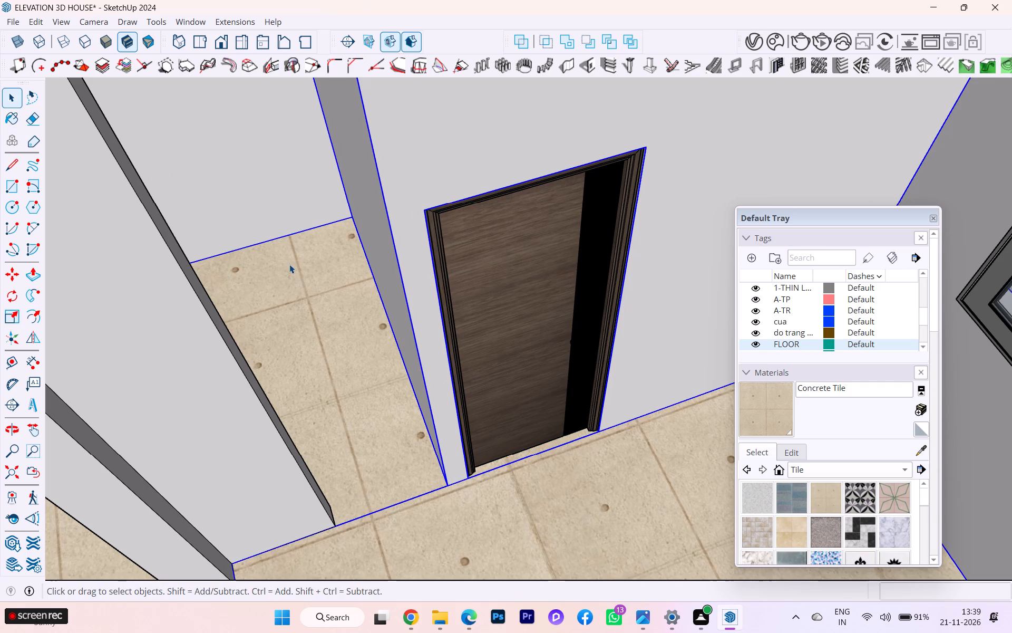
pyautogui.click(291, 265)
# Examine the fitted door from the hall side and the bathroom interior behind it.
pyautogui.scroll(-2, 371, 263)
pyautogui.moveTo(372, 250); pyautogui.dragTo(302, 157, button='middle')
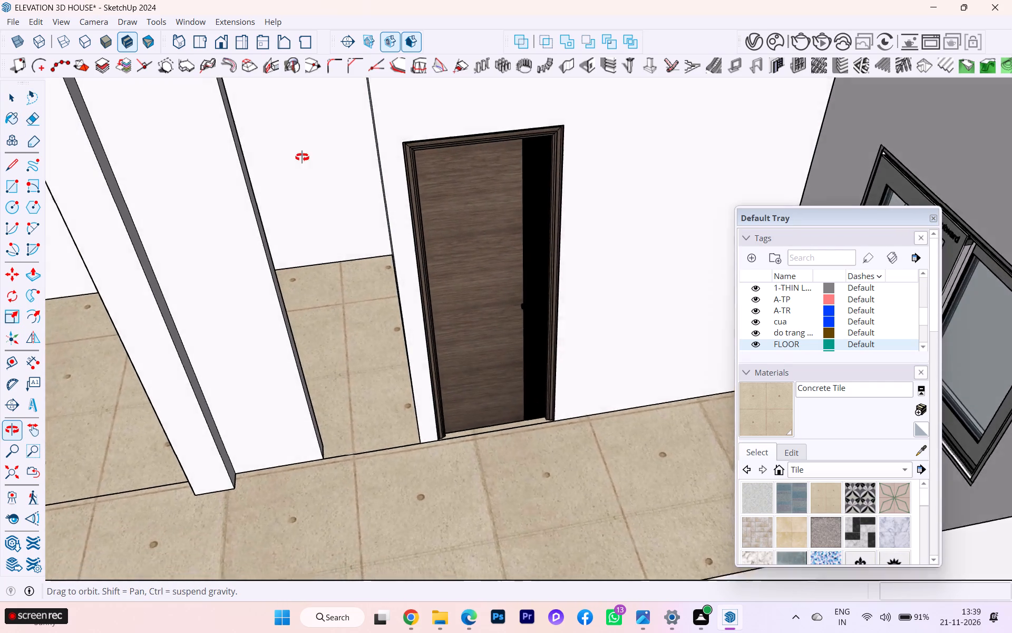
pyautogui.moveTo(302, 157); pyautogui.dragTo(296, 154, button='middle')
pyautogui.scroll(-1, 384, 237)
pyautogui.scroll(2, 390, 241)
pyautogui.scroll(-3, 391, 241)
pyautogui.moveTo(391, 250); pyautogui.dragTo(235, 285, button='middle')
pyautogui.scroll(-1, 339, 262)
pyautogui.scroll(1, 340, 262)
pyautogui.scroll(-1, 342, 262)
pyautogui.scroll(-6, 437, 252)
pyautogui.scroll(4, 455, 250)
pyautogui.scroll(-1, 538, 117)
pyautogui.scroll(4, 538, 117)
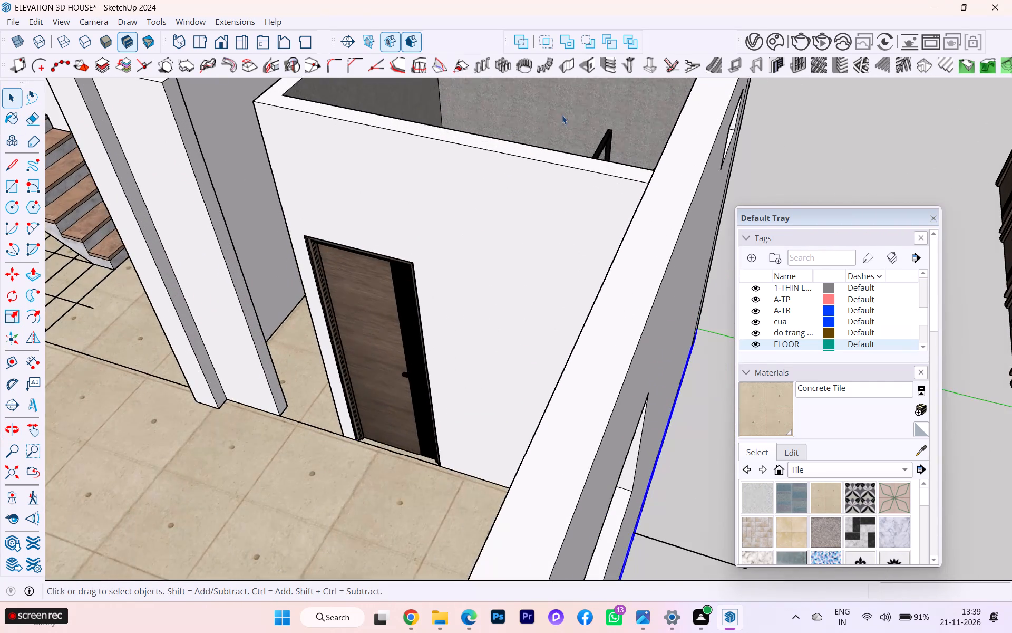
pyautogui.scroll(-1, 591, 117)
pyautogui.moveTo(587, 131); pyautogui.dragTo(436, 266, button='middle')
pyautogui.scroll(1, 436, 266)
pyautogui.scroll(2, 498, 189)
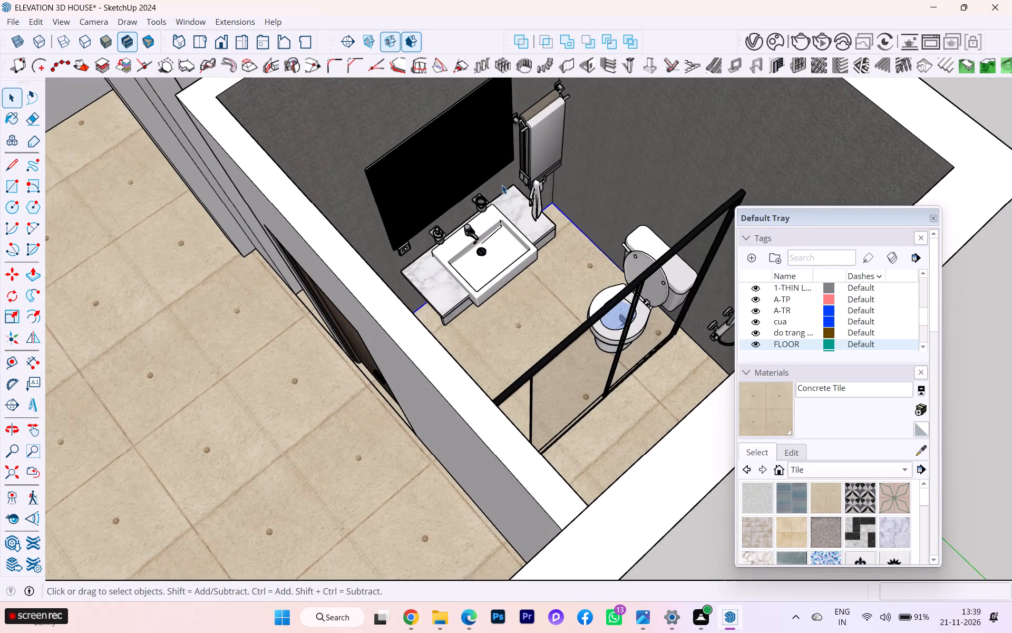
pyautogui.moveTo(501, 188); pyautogui.dragTo(597, 179, button='middle')
pyautogui.scroll(-7, 363, 173)
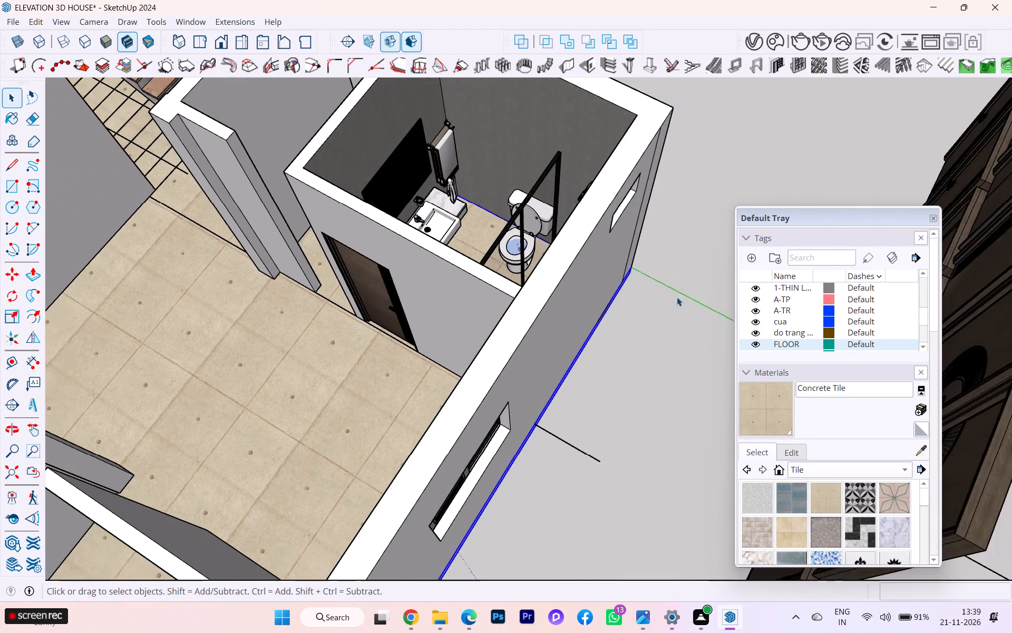
pyautogui.click(685, 310)
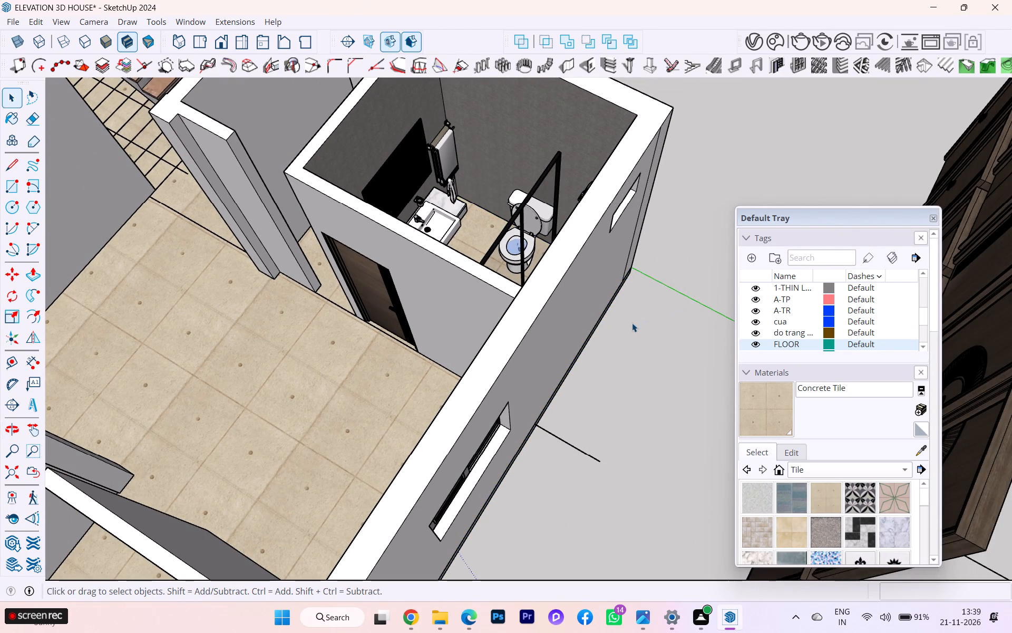
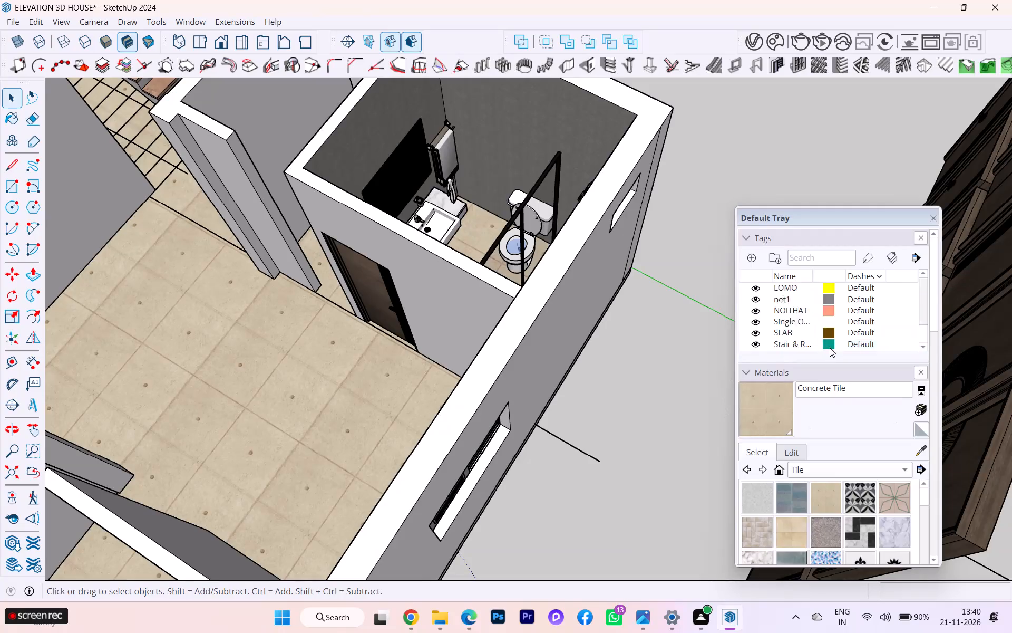
# Examine the bathroom's fixtures, glass shower partition and fitted door from above and from the hall side.
pyautogui.click(674, 318)
pyautogui.scroll(2, 424, 247)
pyautogui.scroll(-2, 432, 253)
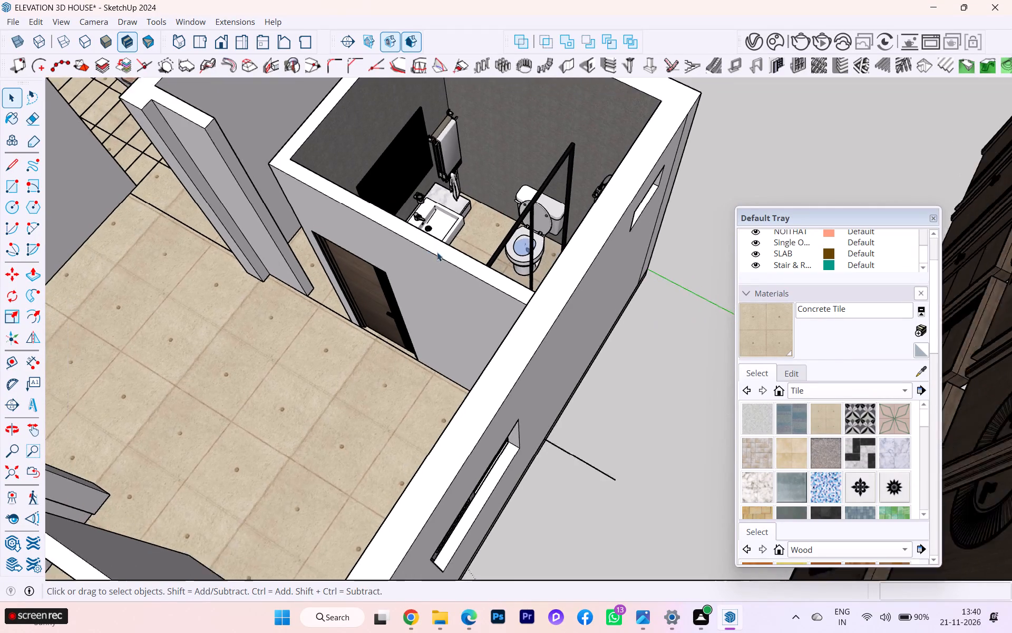
pyautogui.moveTo(488, 245); pyautogui.dragTo(711, 268, button='middle')
pyautogui.scroll(5, 586, 244)
pyautogui.scroll(-2, 513, 207)
pyautogui.moveTo(512, 207); pyautogui.dragTo(714, 186, button='middle')
pyautogui.scroll(4, 689, 190)
pyautogui.scroll(2, 387, 270)
pyautogui.scroll(-1, 387, 270)
pyautogui.scroll(1, 387, 270)
pyautogui.scroll(-1, 386, 270)
pyautogui.scroll(1, 385, 272)
pyautogui.scroll(-1, 406, 283)
pyautogui.moveTo(376, 299); pyautogui.dragTo(218, 310, button='middle')
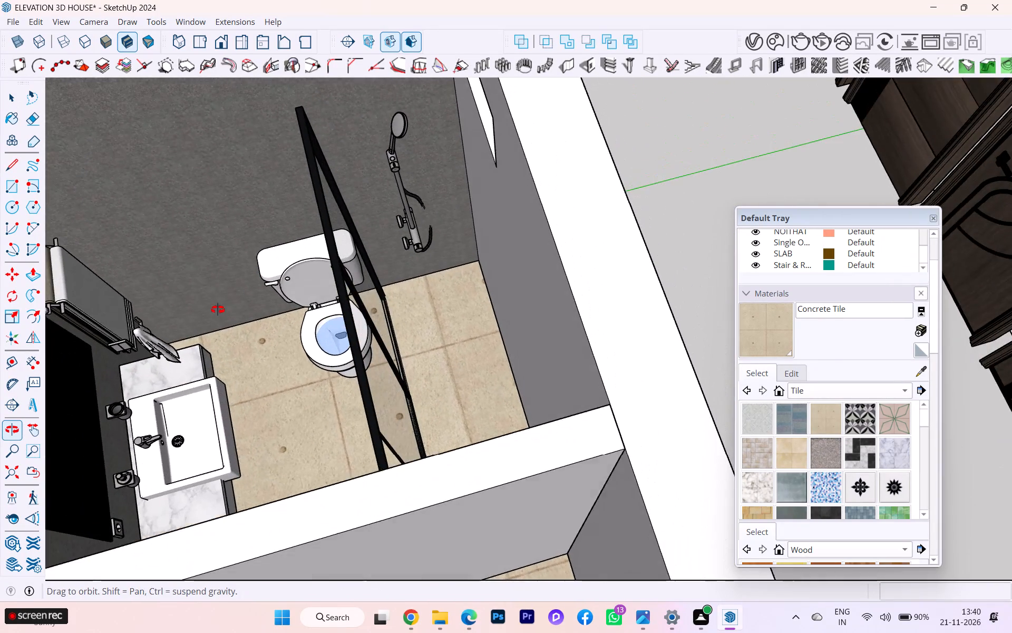
pyautogui.moveTo(218, 310); pyautogui.dragTo(217, 306, button='middle')
pyautogui.scroll(-7, 511, 183)
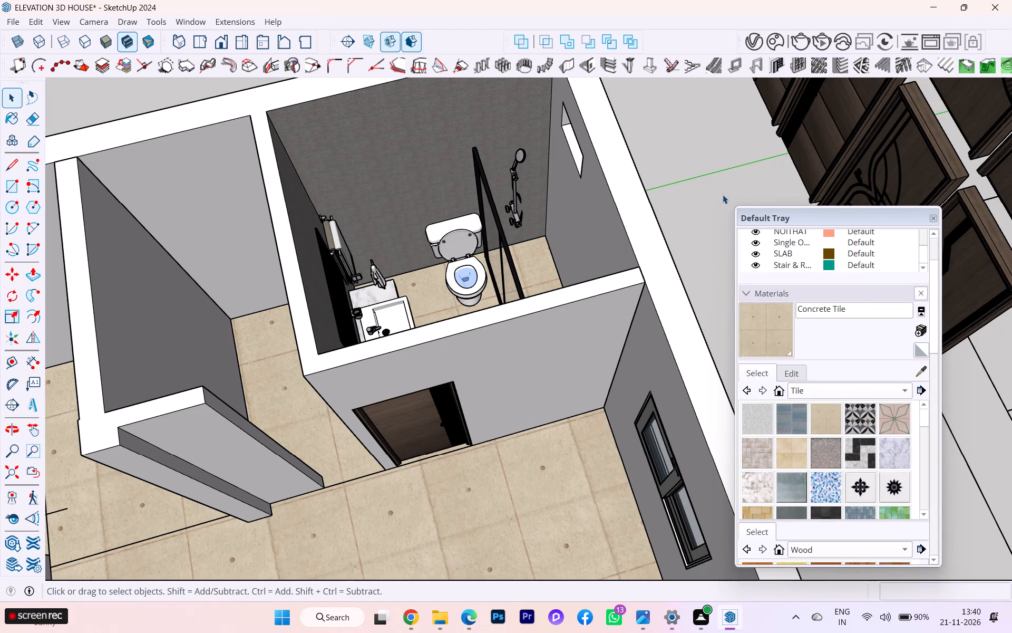
pyautogui.scroll(-3, 734, 194)
pyautogui.scroll(-3, 632, 237)
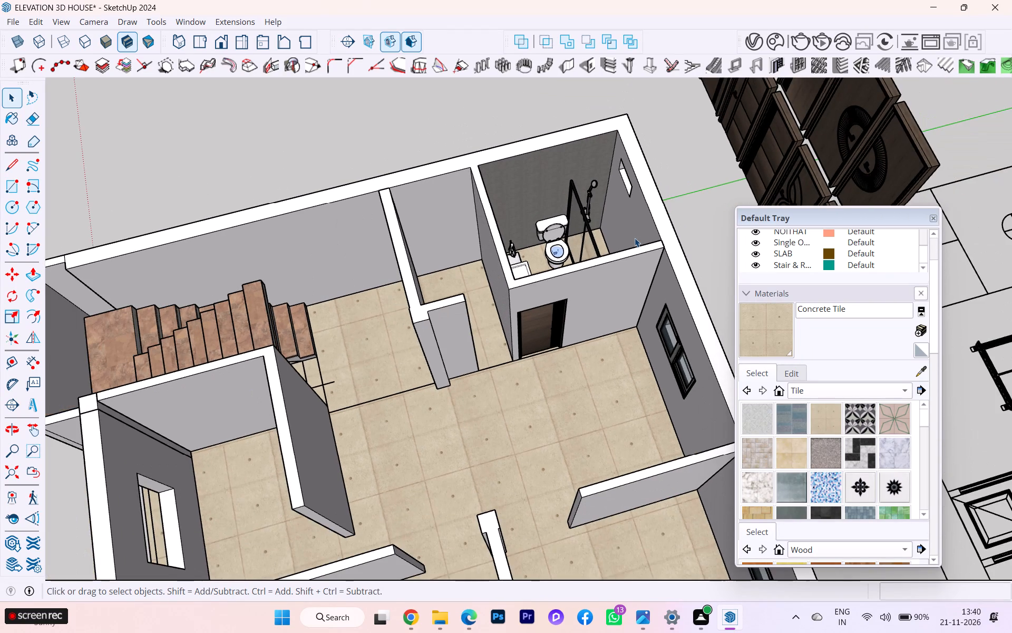
pyautogui.scroll(-1, 661, 238)
pyautogui.scroll(2, 605, 244)
pyautogui.scroll(-3, 617, 235)
pyautogui.moveTo(639, 236); pyautogui.dragTo(706, 206, button='middle')
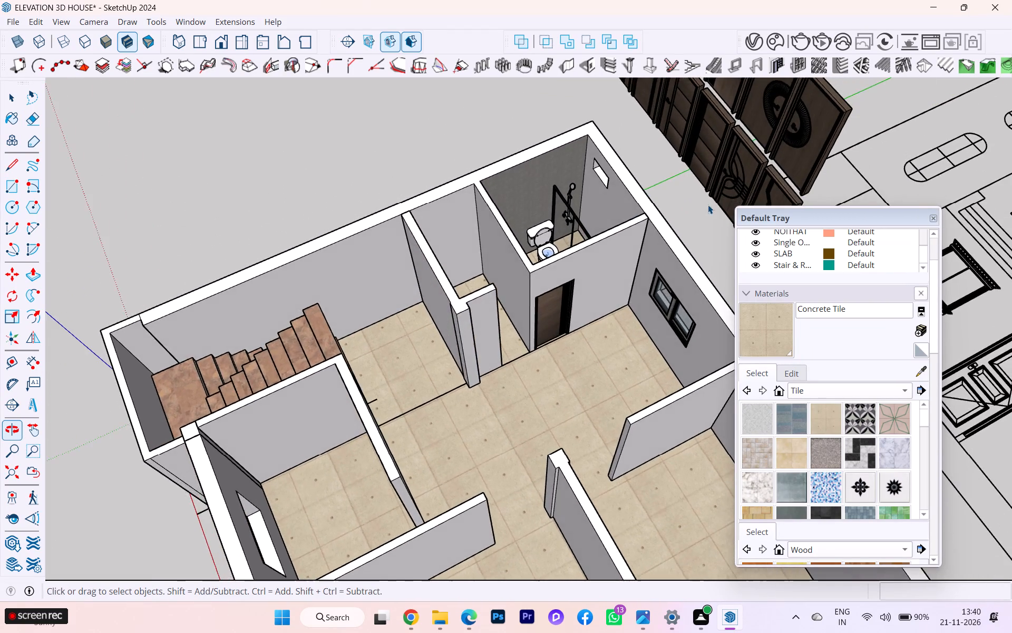
pyautogui.scroll(10, 583, 216)
pyautogui.moveTo(604, 228); pyautogui.dragTo(690, 315, button='middle')
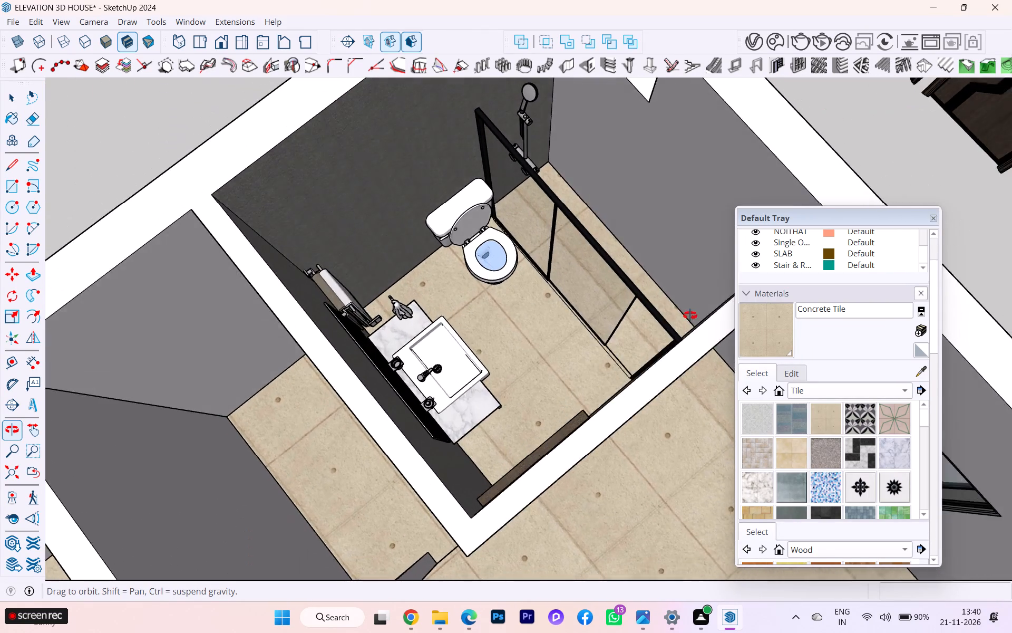
pyautogui.moveTo(690, 315); pyautogui.dragTo(451, 150, button='middle')
pyautogui.scroll(-2, 492, 185)
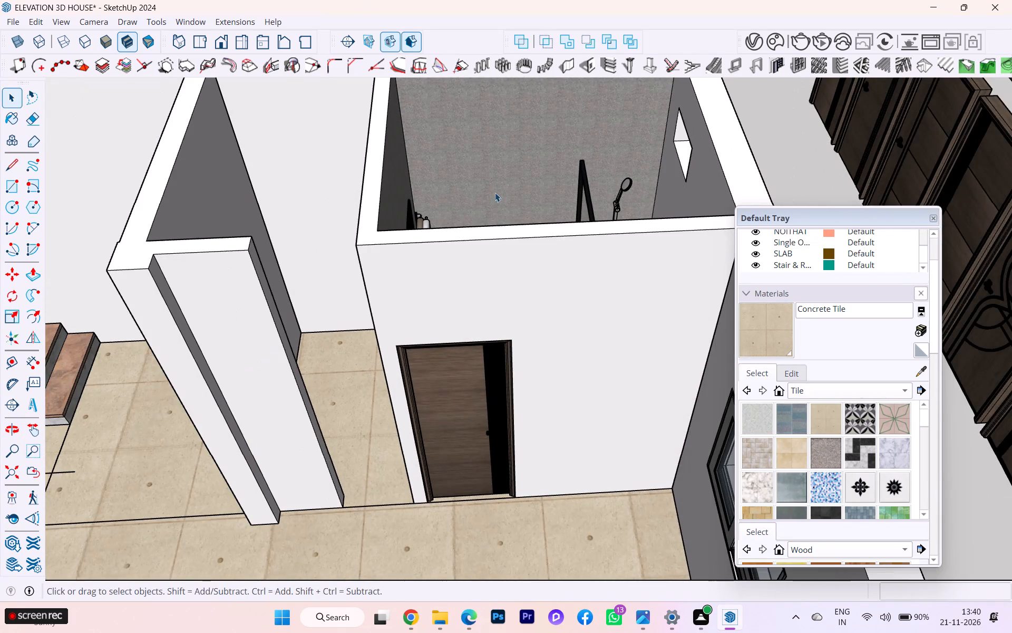
pyautogui.scroll(-2, 495, 194)
pyautogui.moveTo(494, 199); pyautogui.dragTo(490, 312, button='middle')
pyautogui.scroll(-3, 500, 306)
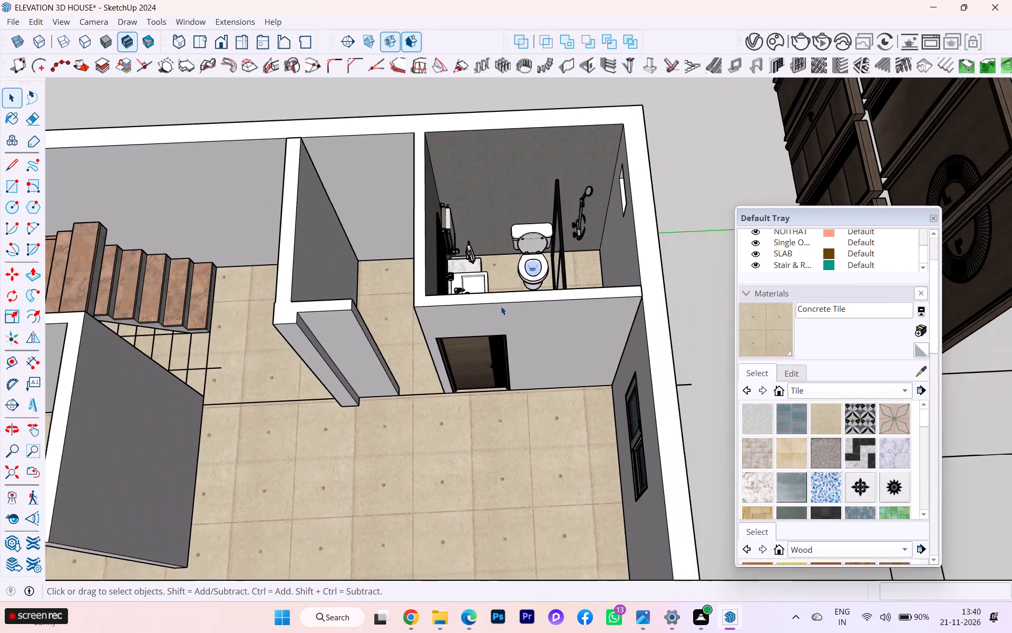
pyautogui.scroll(10, 519, 183)
pyautogui.scroll(-1, 519, 183)
pyautogui.moveTo(517, 186); pyautogui.dragTo(497, 177, button='middle')
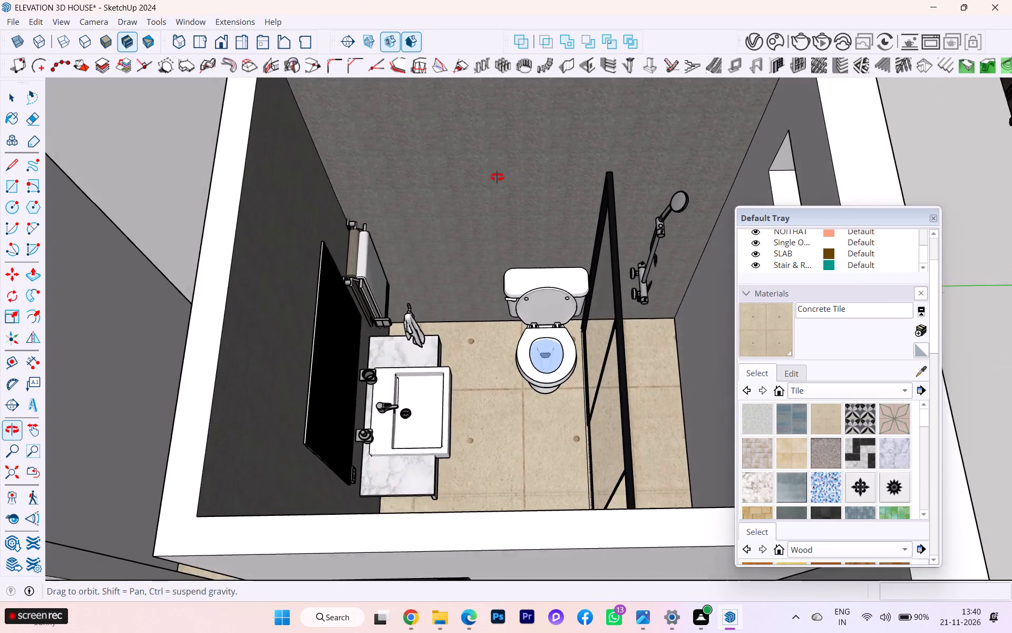
pyautogui.moveTo(497, 177); pyautogui.dragTo(459, 165, button='middle')
pyautogui.scroll(2, 459, 165)
pyautogui.scroll(-6, 459, 170)
pyautogui.scroll(2, 426, 220)
pyautogui.scroll(-5, 426, 220)
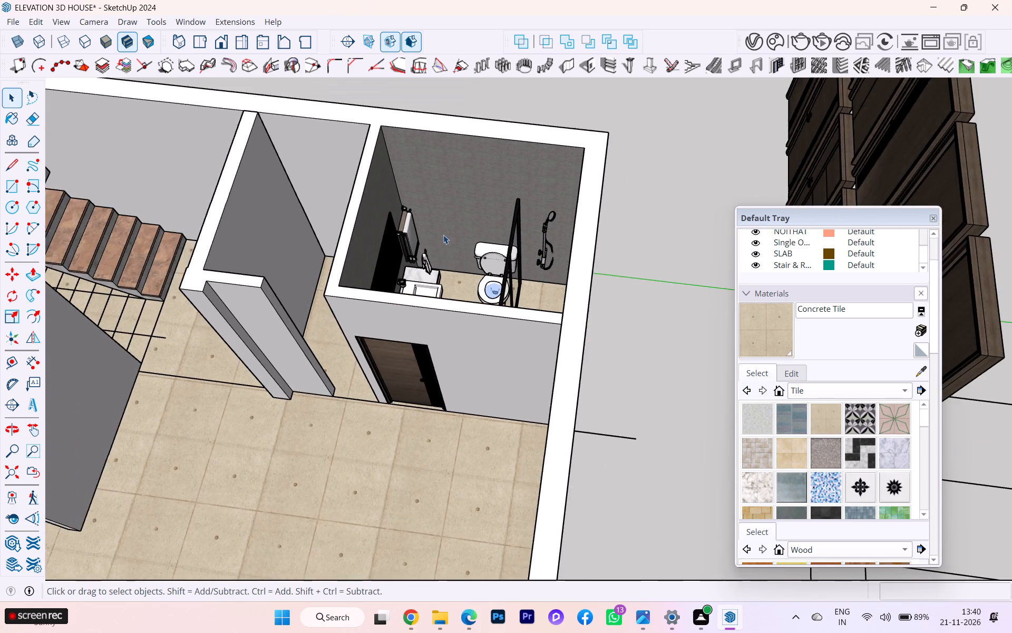
pyautogui.moveTo(445, 235); pyautogui.dragTo(515, 256, button='middle')
# Draw a rectangle of about 7' 6 3/8" by 6' 8 7/8" across the tops of the bathroom walls.
pyautogui.click(15, 175)
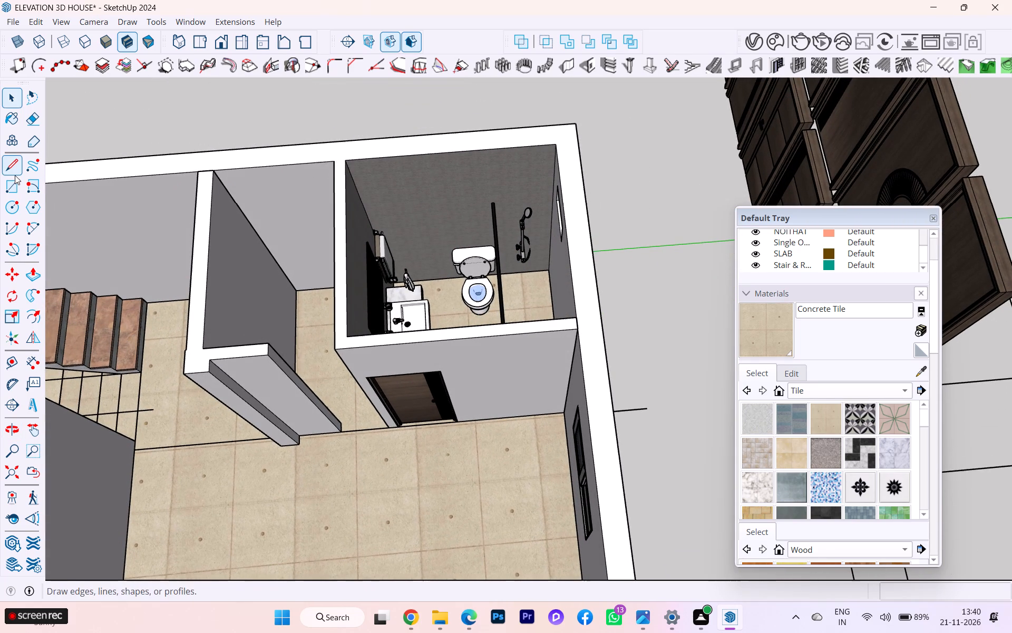
pyautogui.click(14, 184)
pyautogui.scroll(3, 336, 178)
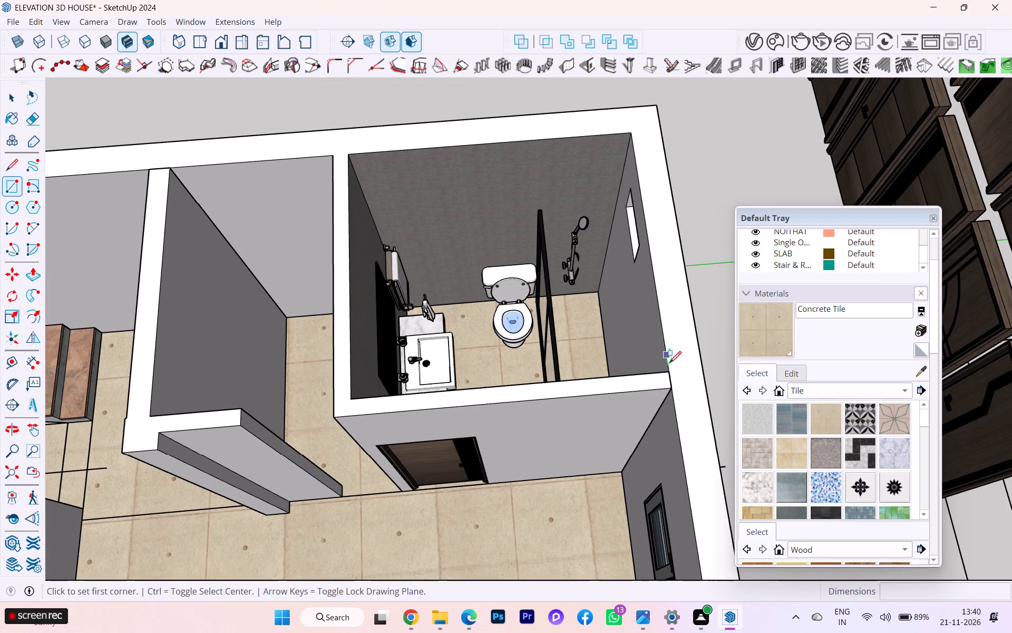
pyautogui.click(670, 389)
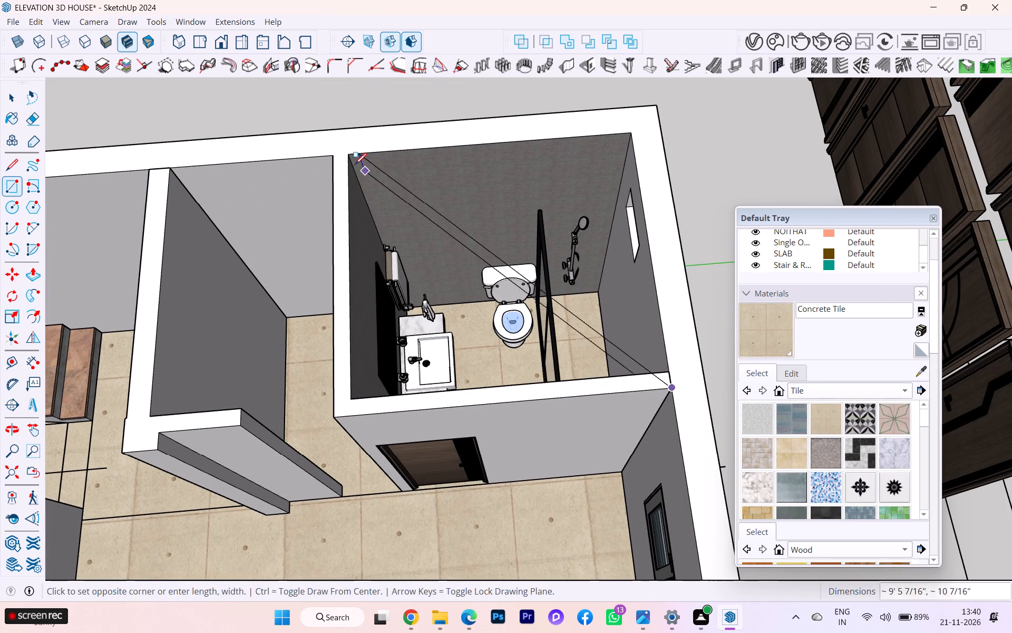
pyautogui.click(327, 153)
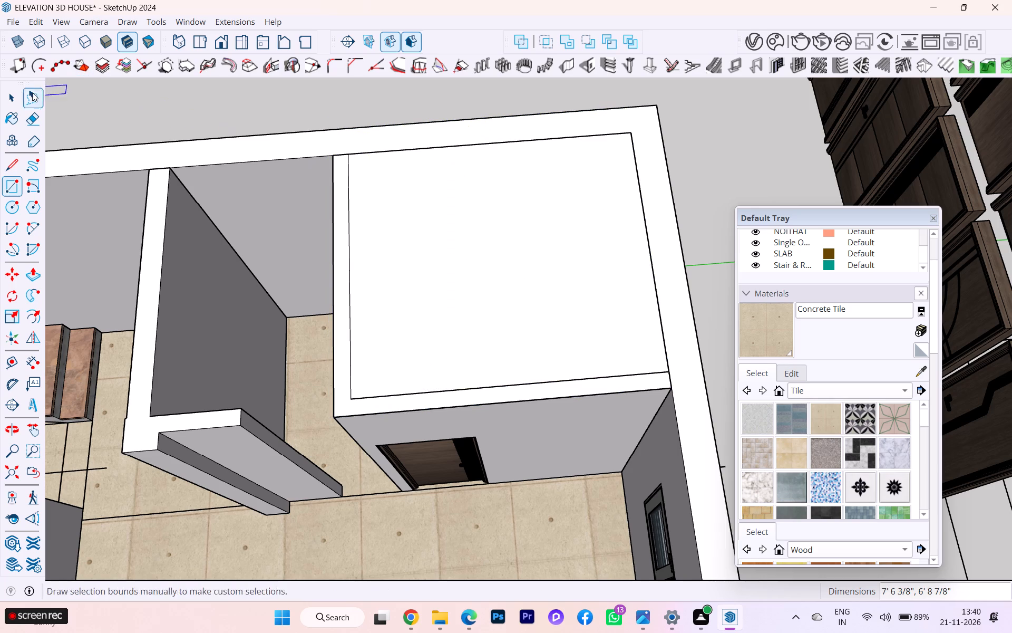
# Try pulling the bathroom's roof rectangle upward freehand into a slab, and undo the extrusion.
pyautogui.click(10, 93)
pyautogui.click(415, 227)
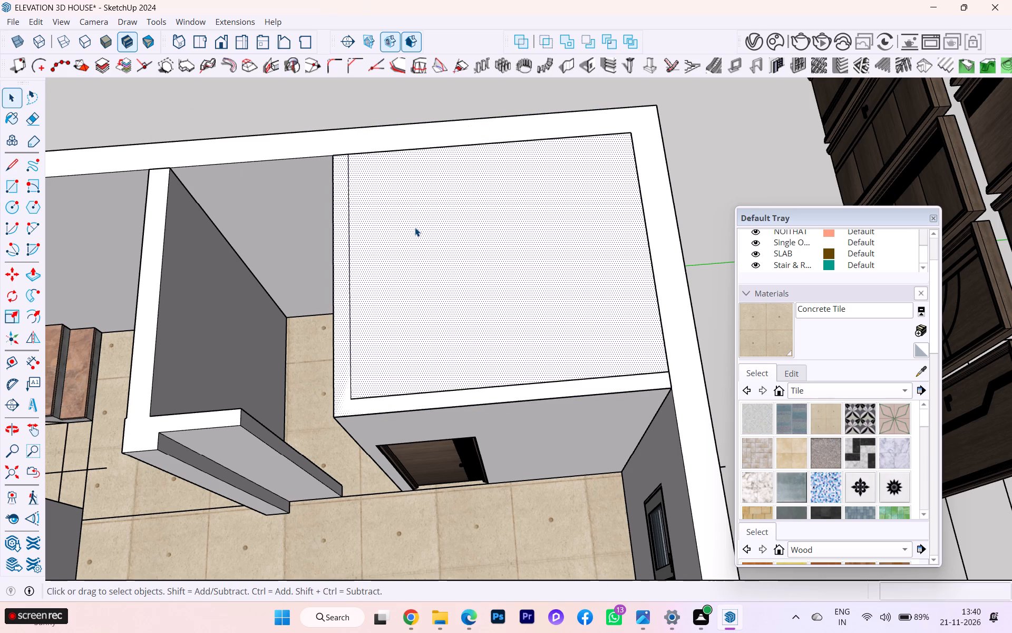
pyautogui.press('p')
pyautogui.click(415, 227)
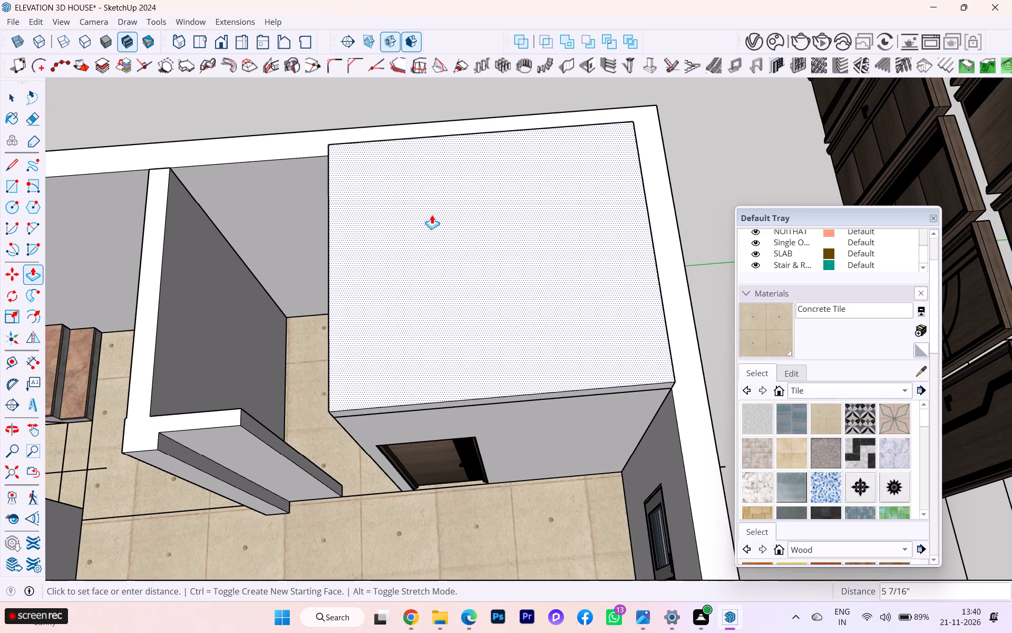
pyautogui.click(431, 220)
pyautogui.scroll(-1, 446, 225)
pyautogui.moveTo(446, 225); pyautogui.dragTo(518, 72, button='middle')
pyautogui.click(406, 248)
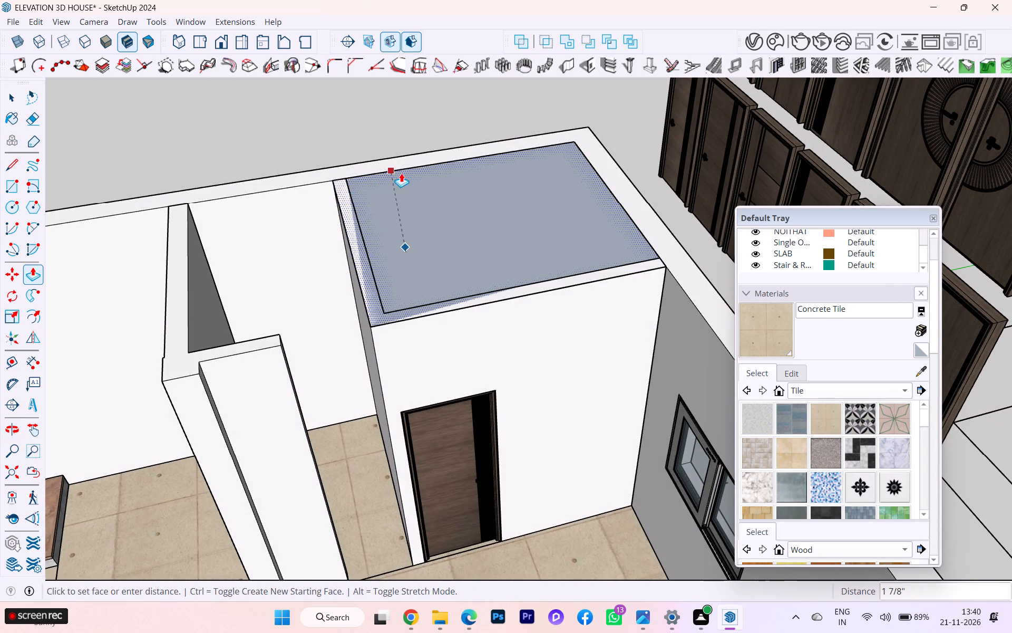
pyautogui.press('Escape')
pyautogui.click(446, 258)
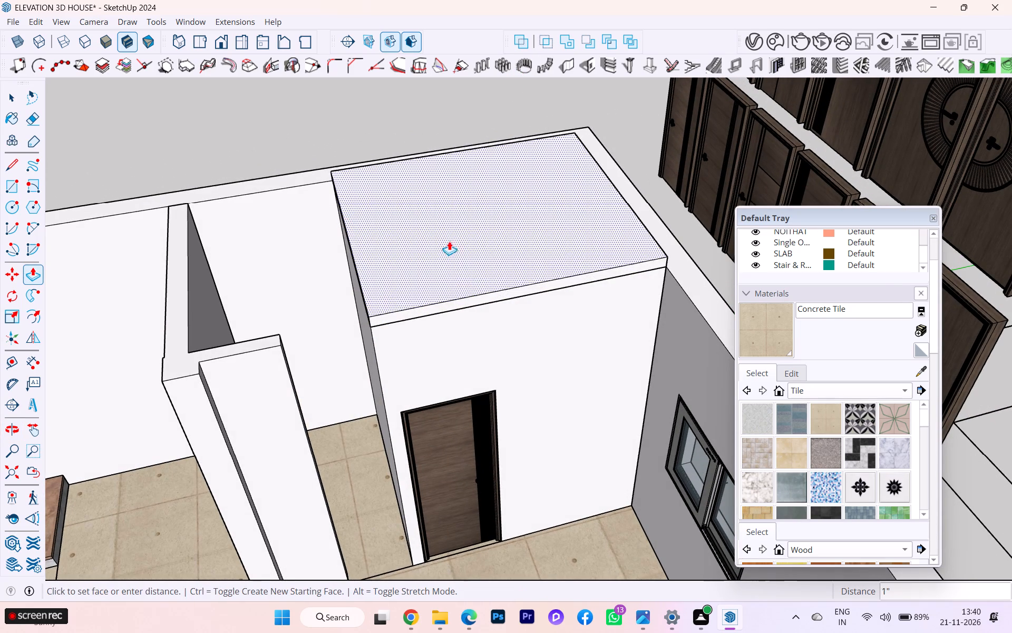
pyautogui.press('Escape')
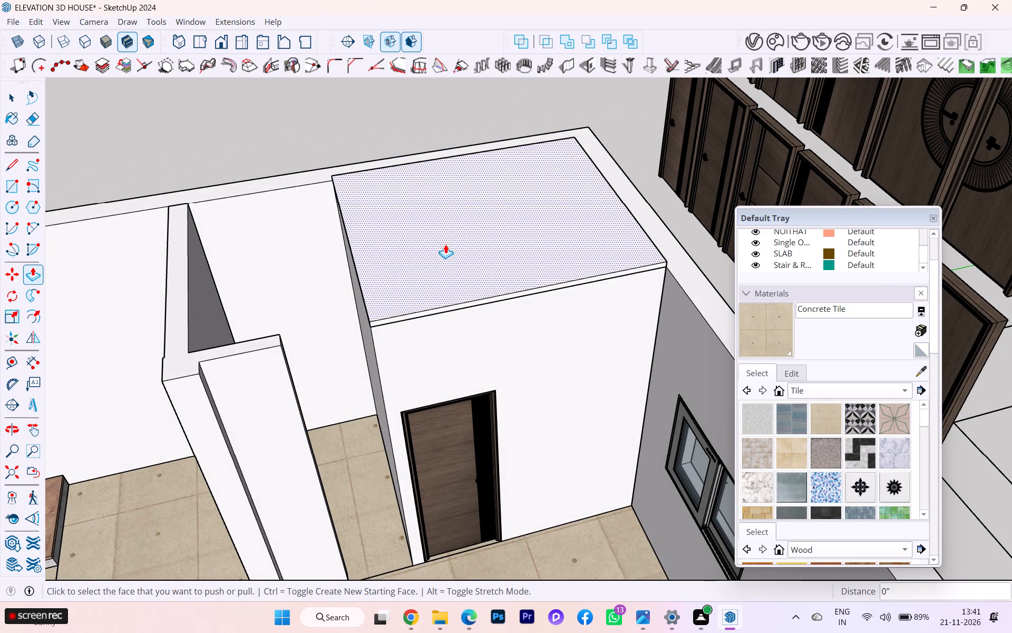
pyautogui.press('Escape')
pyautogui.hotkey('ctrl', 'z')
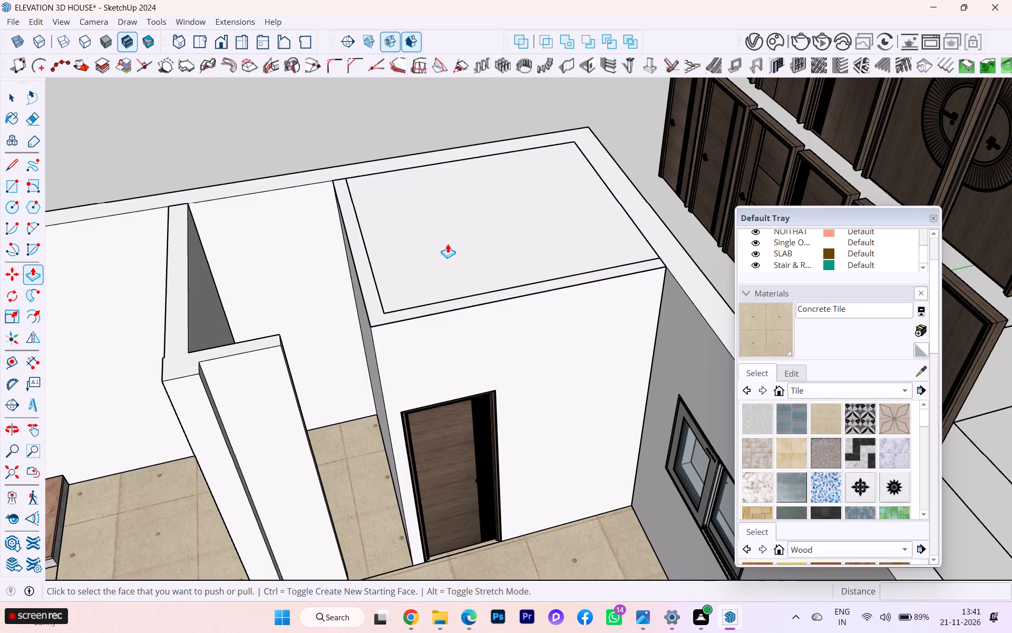
# Extrude the rectangle over the bathroom upward by 6" to make the ceiling slab.
pyautogui.click(441, 265)
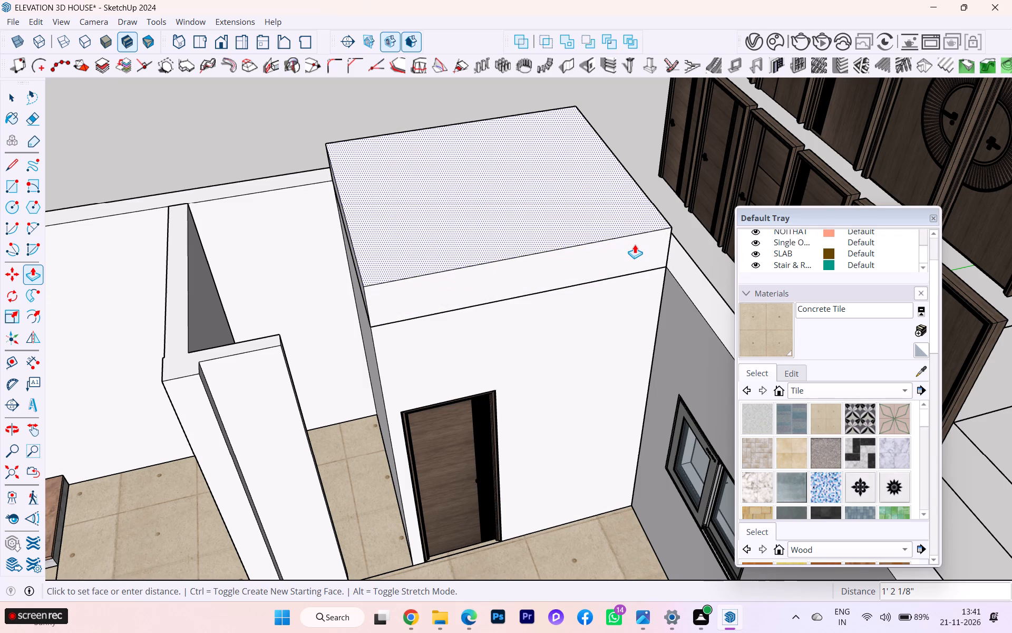
pyautogui.press('6')
pyautogui.press('Return')
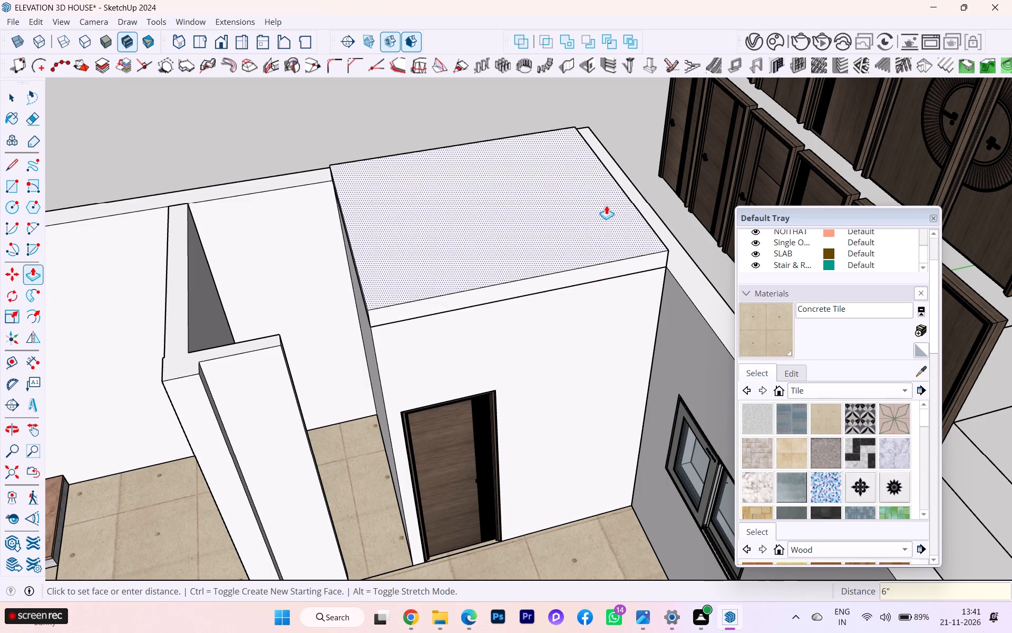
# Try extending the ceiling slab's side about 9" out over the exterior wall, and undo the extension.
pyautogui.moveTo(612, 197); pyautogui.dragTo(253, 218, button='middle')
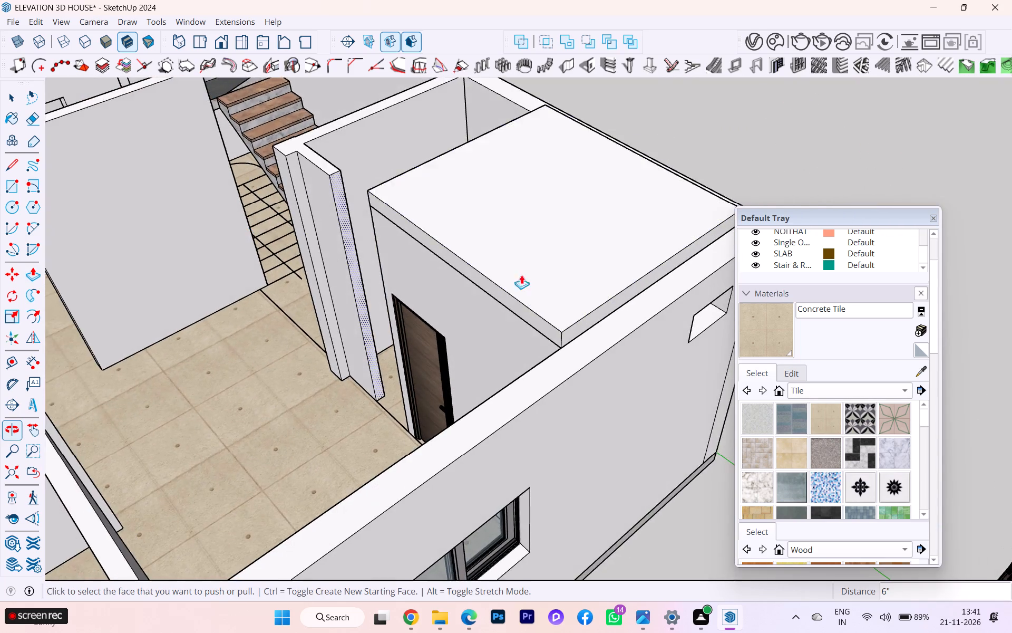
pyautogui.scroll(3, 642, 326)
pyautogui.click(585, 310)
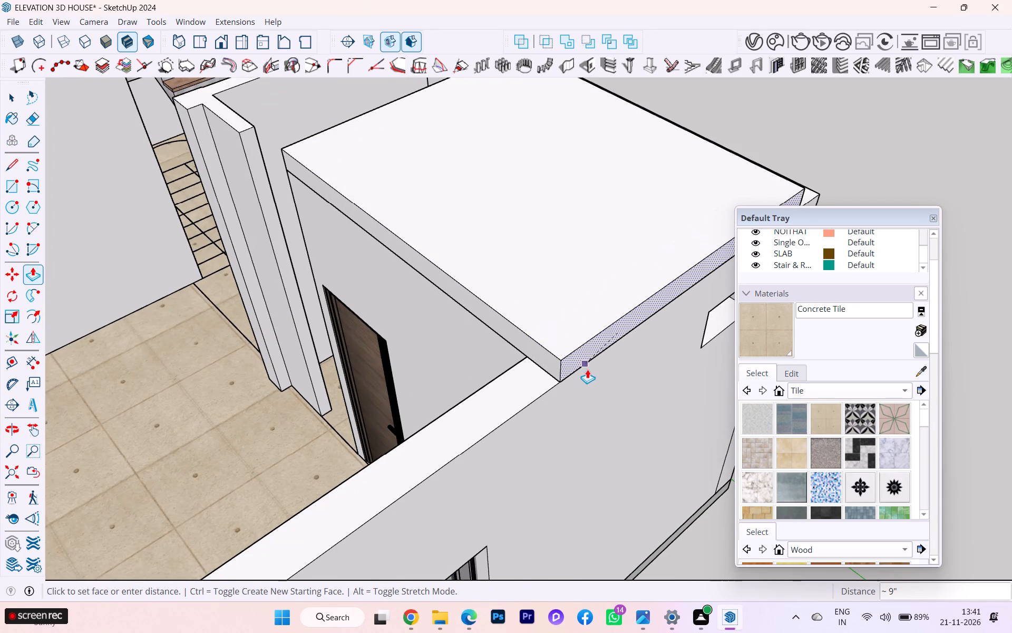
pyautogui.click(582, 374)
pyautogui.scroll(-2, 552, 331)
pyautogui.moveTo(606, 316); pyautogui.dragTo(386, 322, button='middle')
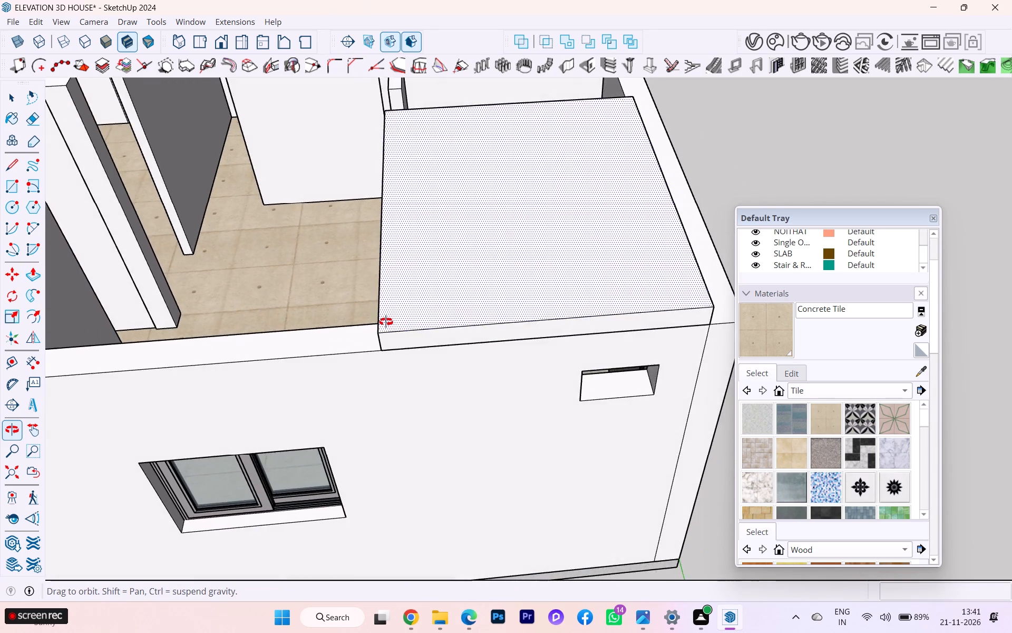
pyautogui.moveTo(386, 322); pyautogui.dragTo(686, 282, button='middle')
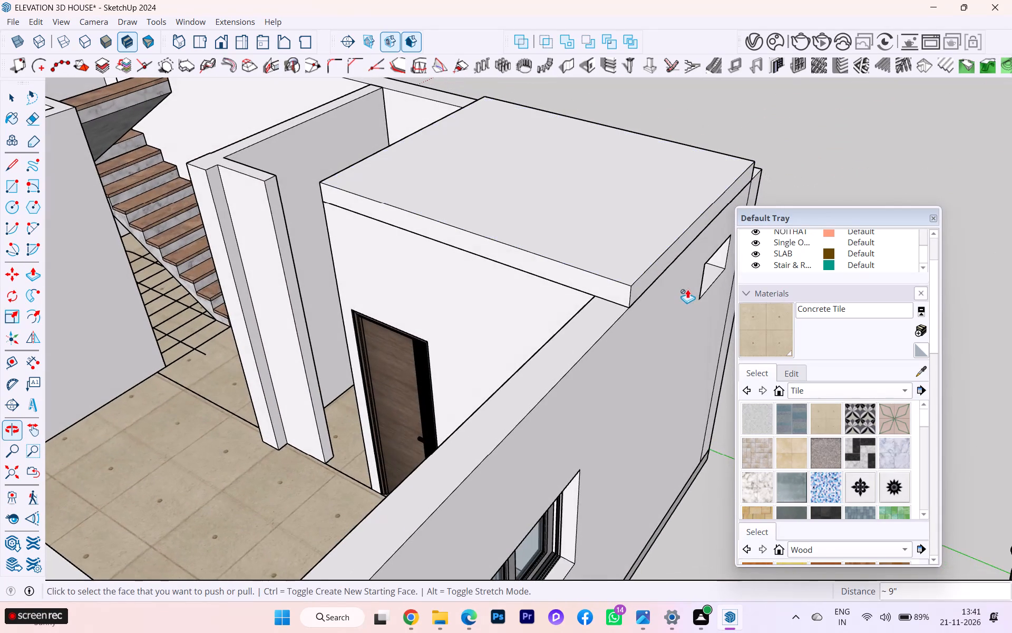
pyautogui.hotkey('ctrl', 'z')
# Examine the ceiling slab's edges against the exterior wall and the bathroom door from the hall side.
pyautogui.scroll(4, 705, 243)
pyautogui.scroll(-1, 705, 237)
pyautogui.moveTo(692, 240); pyautogui.dragTo(348, 280, button='middle')
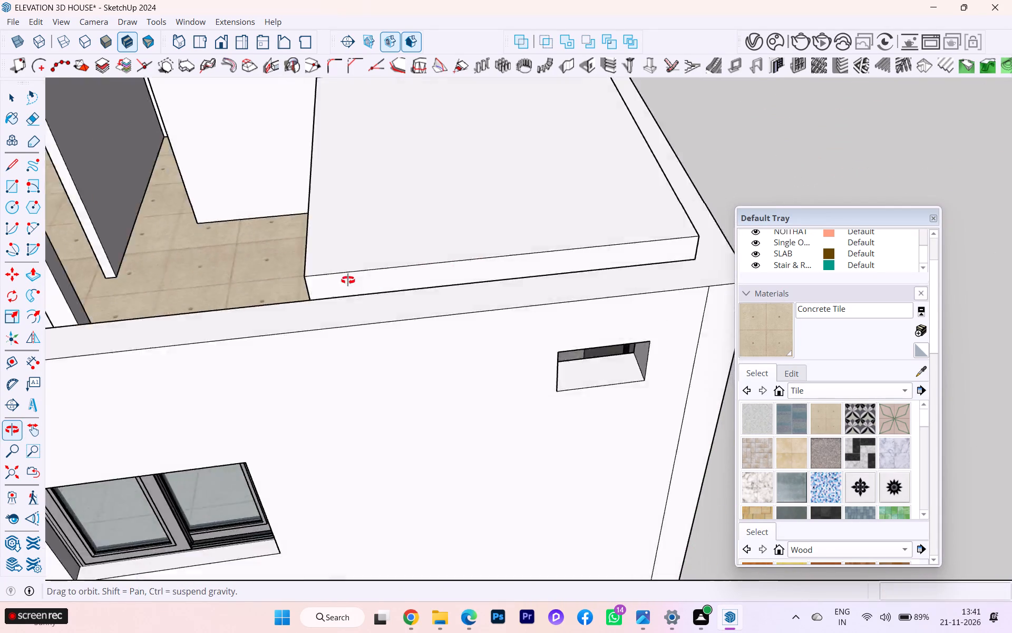
pyautogui.moveTo(348, 280); pyautogui.dragTo(285, 283, button='middle')
pyautogui.scroll(1, 597, 207)
pyautogui.scroll(-4, 607, 209)
pyautogui.moveTo(611, 209); pyautogui.dragTo(965, 213, button='middle')
pyautogui.scroll(-1, 491, 217)
pyautogui.moveTo(492, 218); pyautogui.dragTo(773, 186, button='middle')
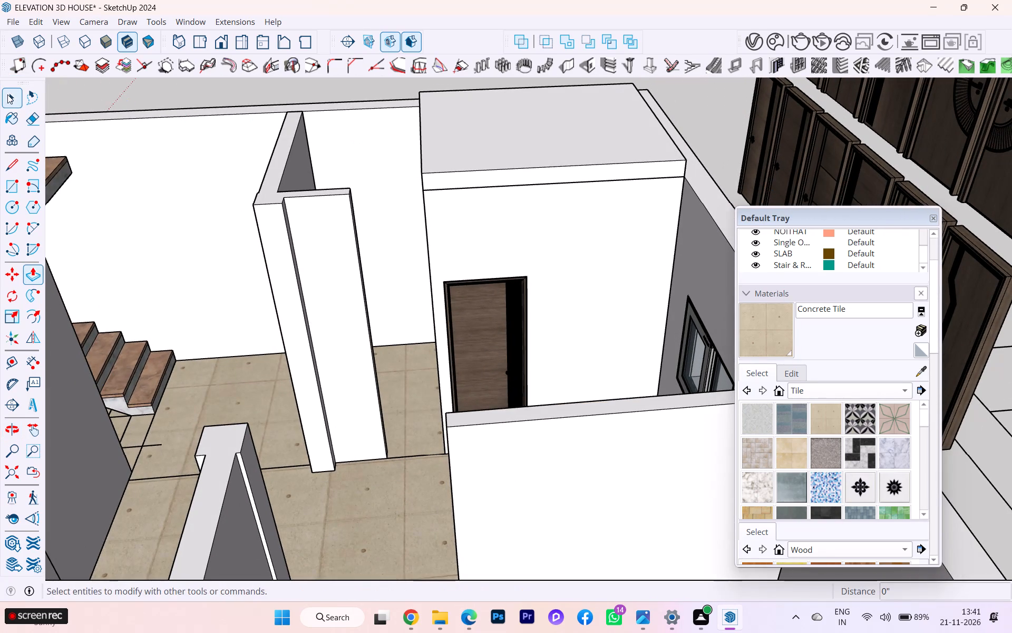
pyautogui.click(7, 94)
pyautogui.scroll(7, 418, 271)
pyautogui.scroll(-1, 498, 248)
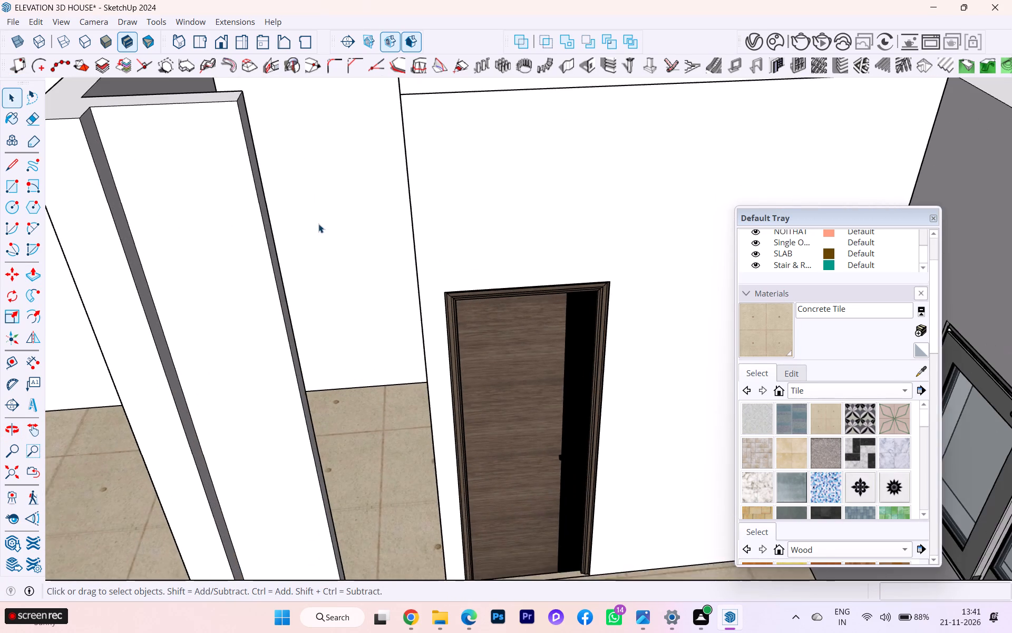
pyautogui.scroll(-2, 324, 222)
pyautogui.scroll(1, 329, 223)
pyautogui.scroll(-2, 334, 224)
# Place a section plane on the bathroom's door wall, keeping its default name and symbol.
pyautogui.moveTo(341, 225); pyautogui.dragTo(392, 215, button='middle')
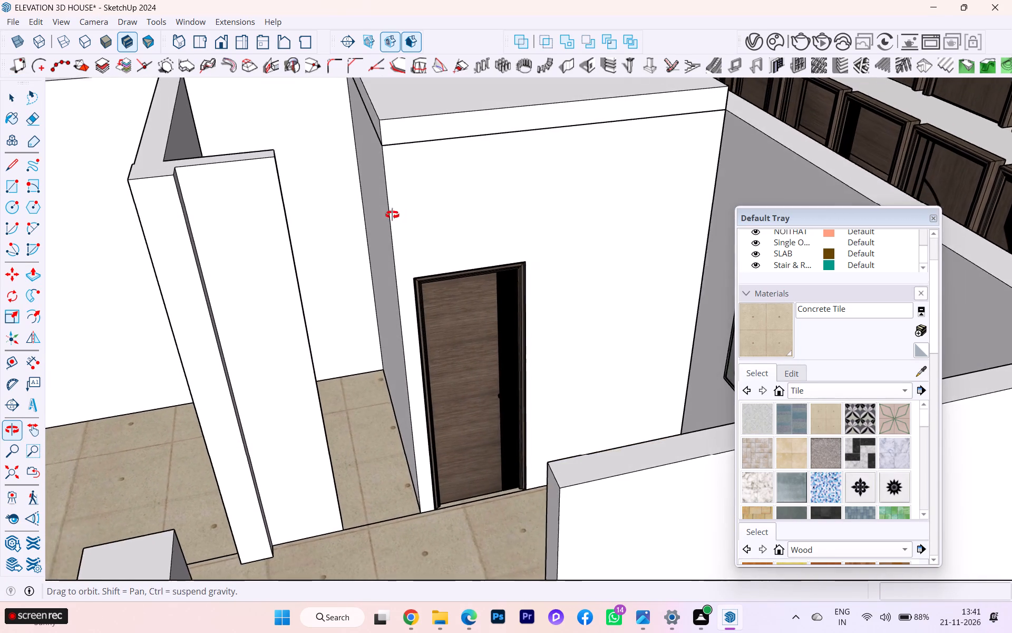
pyautogui.moveTo(392, 215); pyautogui.dragTo(385, 214, button='middle')
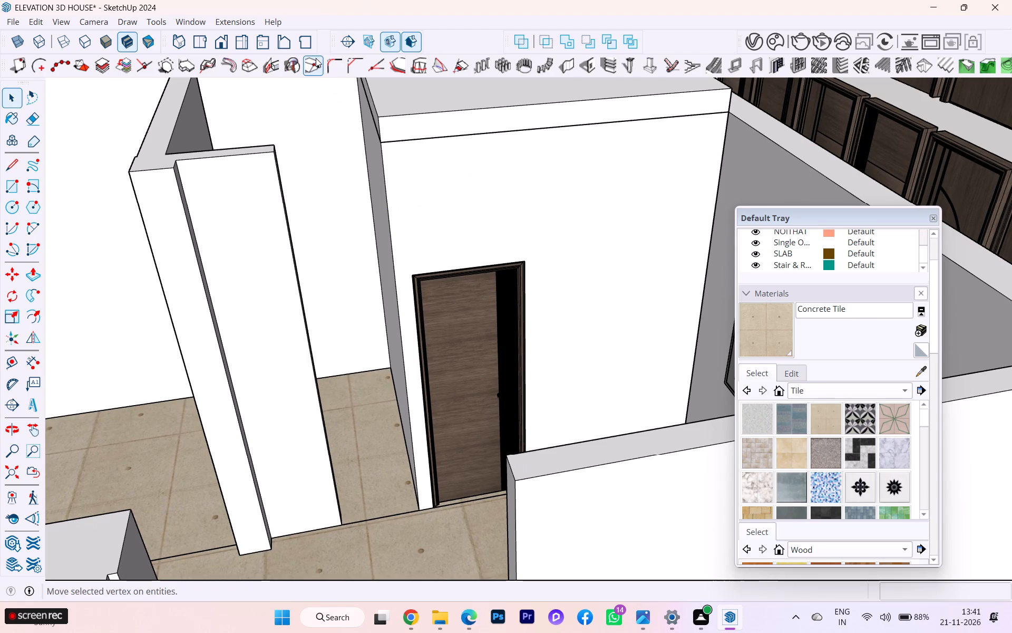
pyautogui.click(347, 45)
pyautogui.click(516, 209)
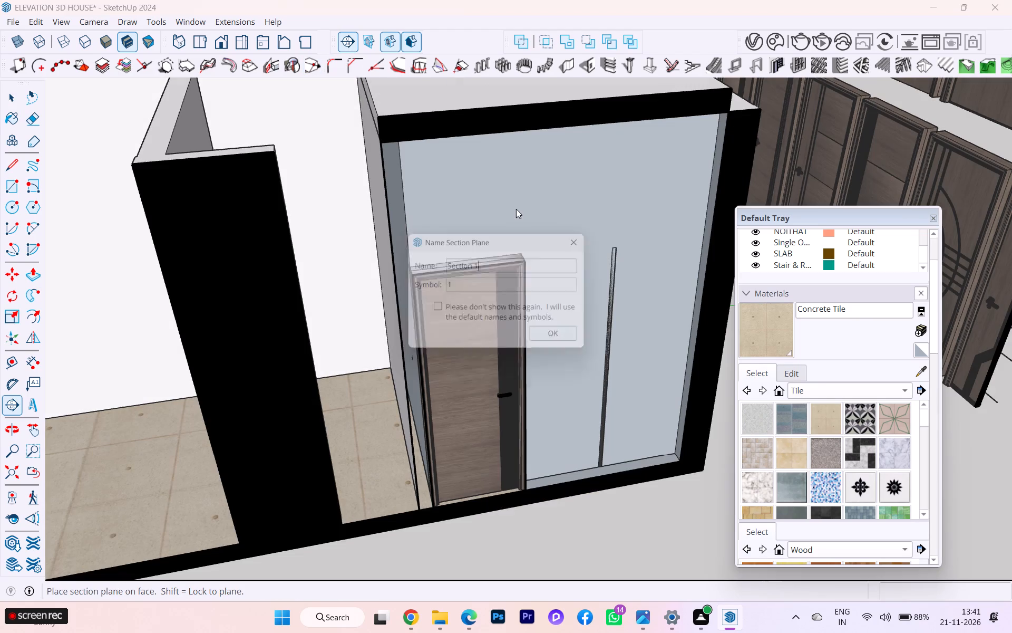
pyautogui.click(560, 344)
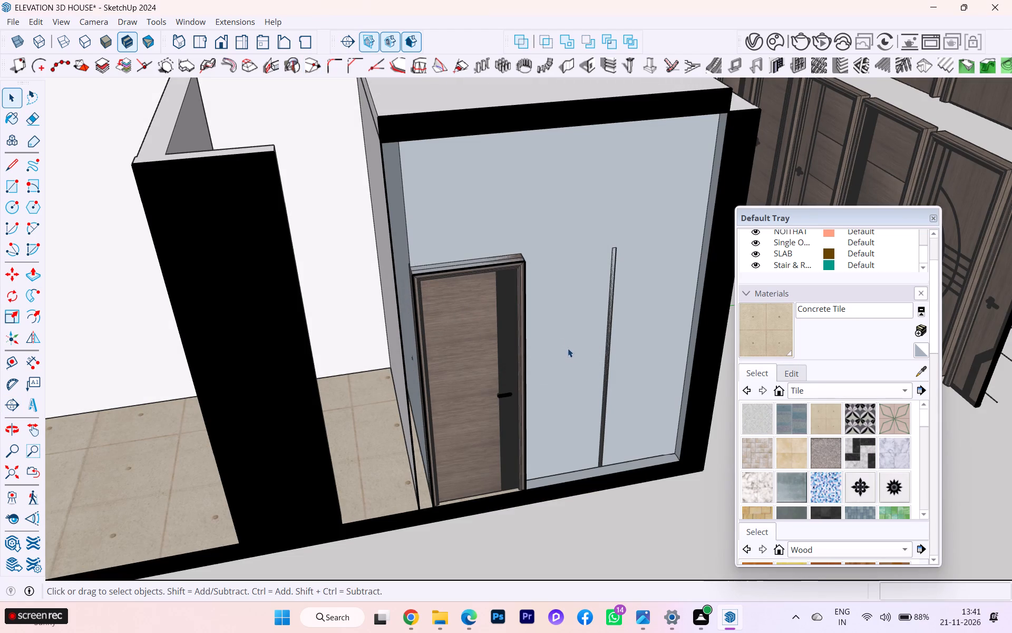
# Move the section plane about 8 5/16" inward from the door wall to cut into the bathroom.
pyautogui.press('m')
pyautogui.click(702, 465)
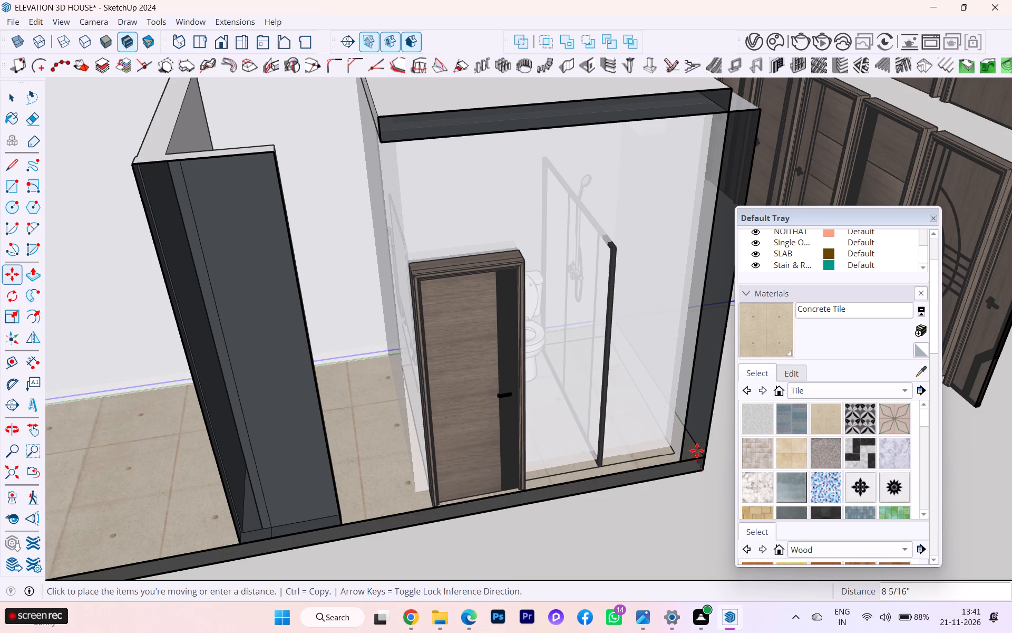
pyautogui.click(697, 448)
pyautogui.scroll(1, 672, 410)
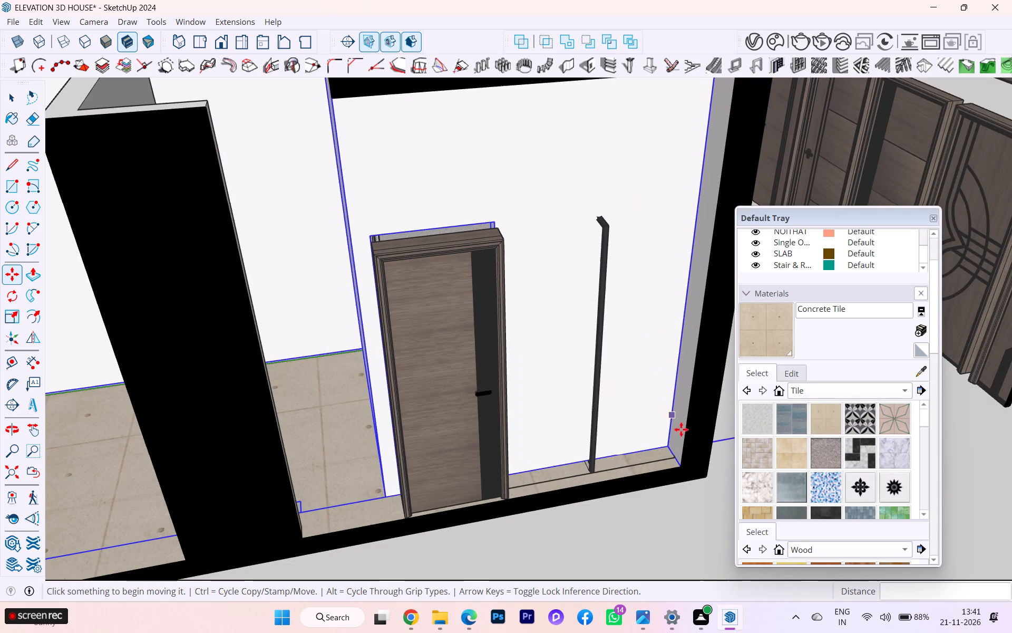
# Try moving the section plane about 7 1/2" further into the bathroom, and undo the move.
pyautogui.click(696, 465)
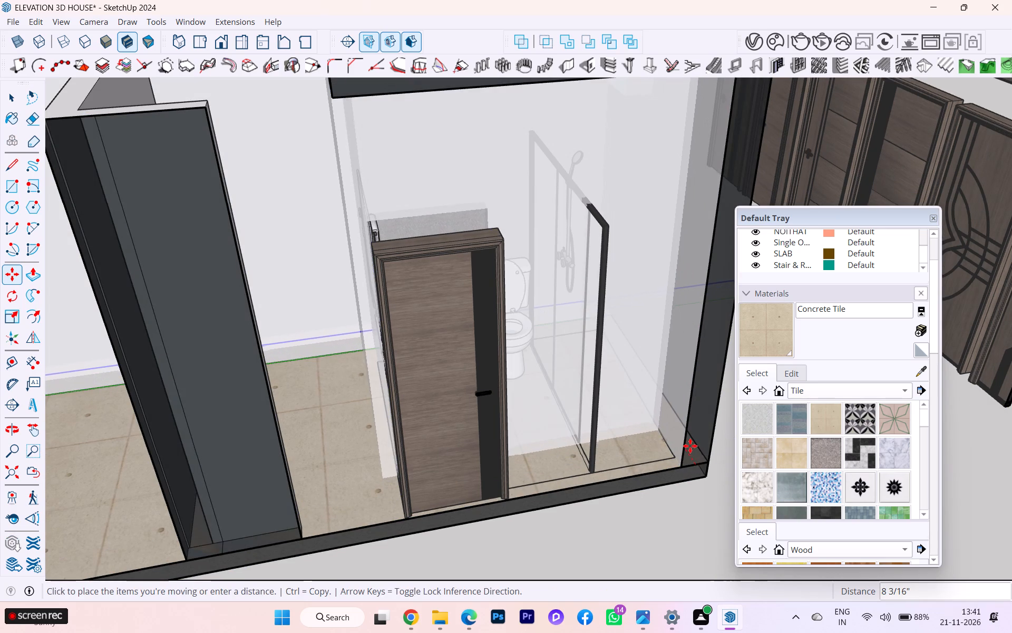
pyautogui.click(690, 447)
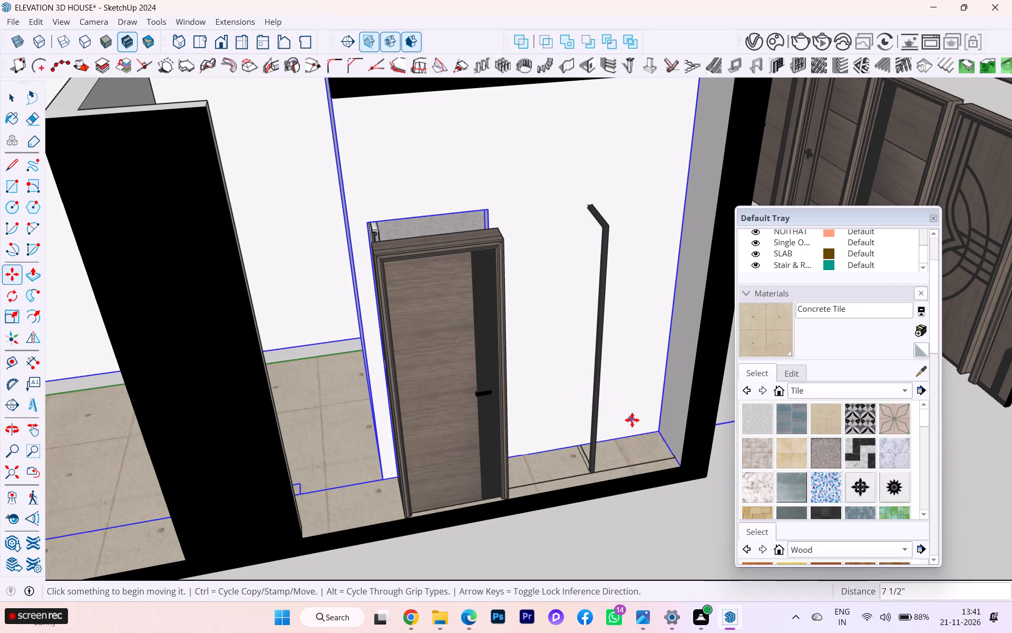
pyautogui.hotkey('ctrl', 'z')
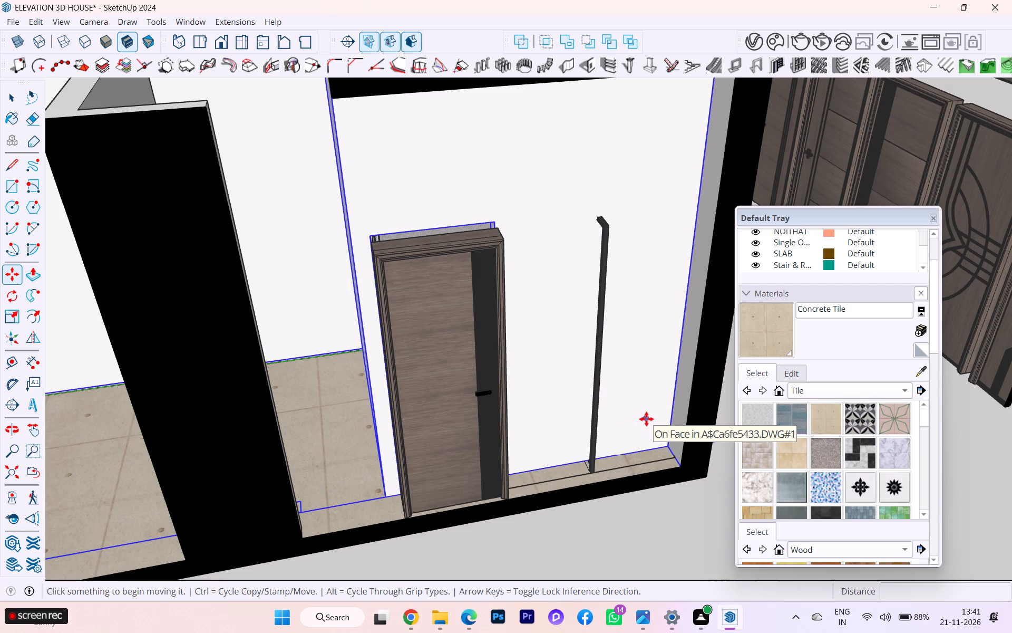
# Undo the section plane's earlier inward move and its placement on the bathroom's door wall.
pyautogui.hotkey('ctrl', 'z')
pyautogui.scroll(-1, 655, 415)
pyautogui.scroll(1, 655, 415)
pyautogui.scroll(-3, 655, 415)
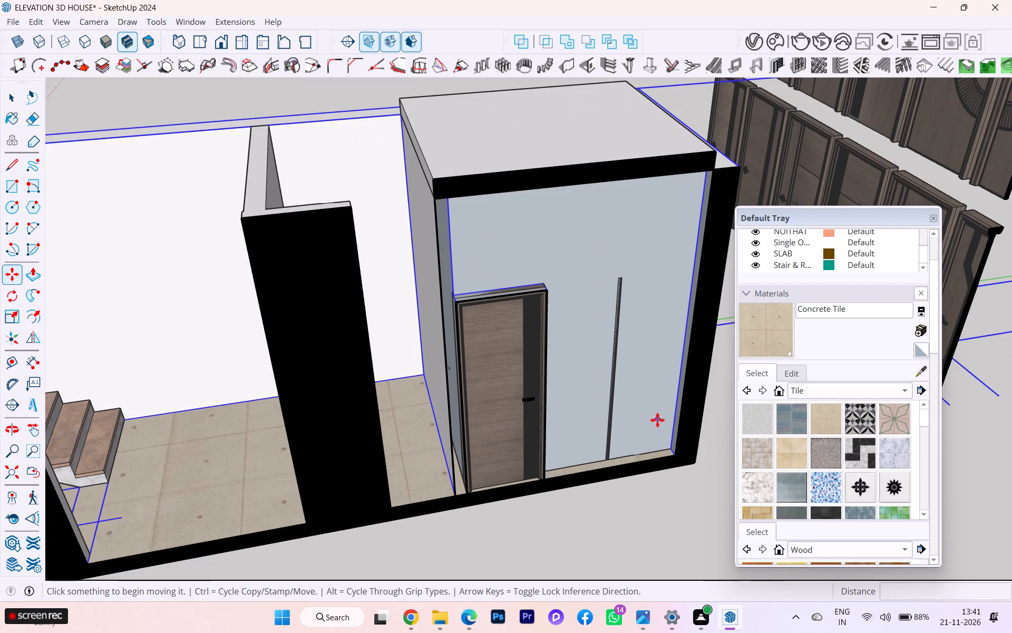
pyautogui.hotkey('ctrl', 'z')
pyautogui.scroll(1, 667, 422)
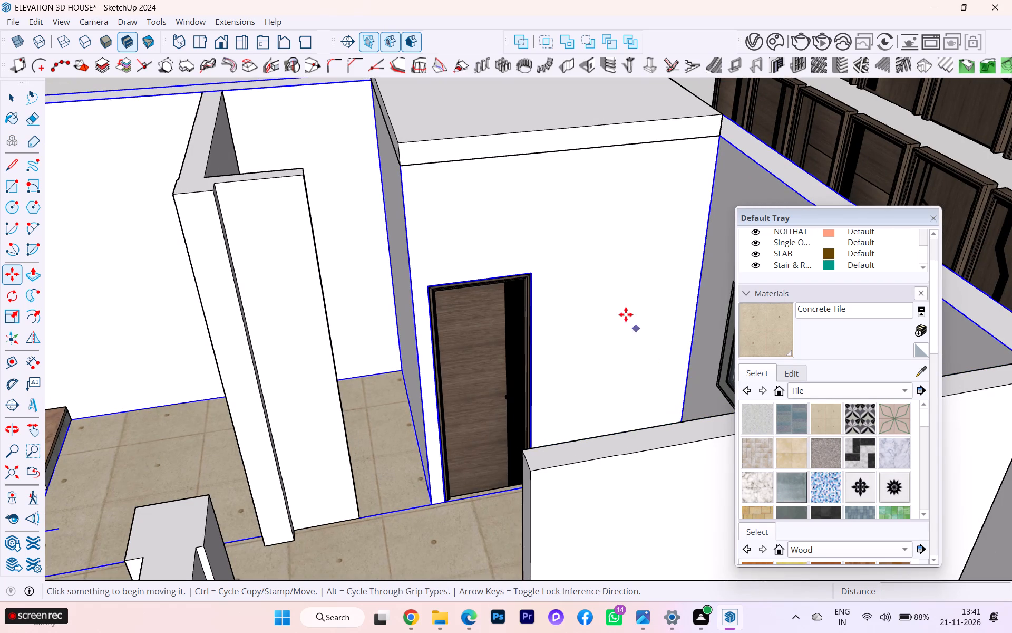
pyautogui.click(0, 99)
pyautogui.click(0, 97)
pyautogui.click(2, 97)
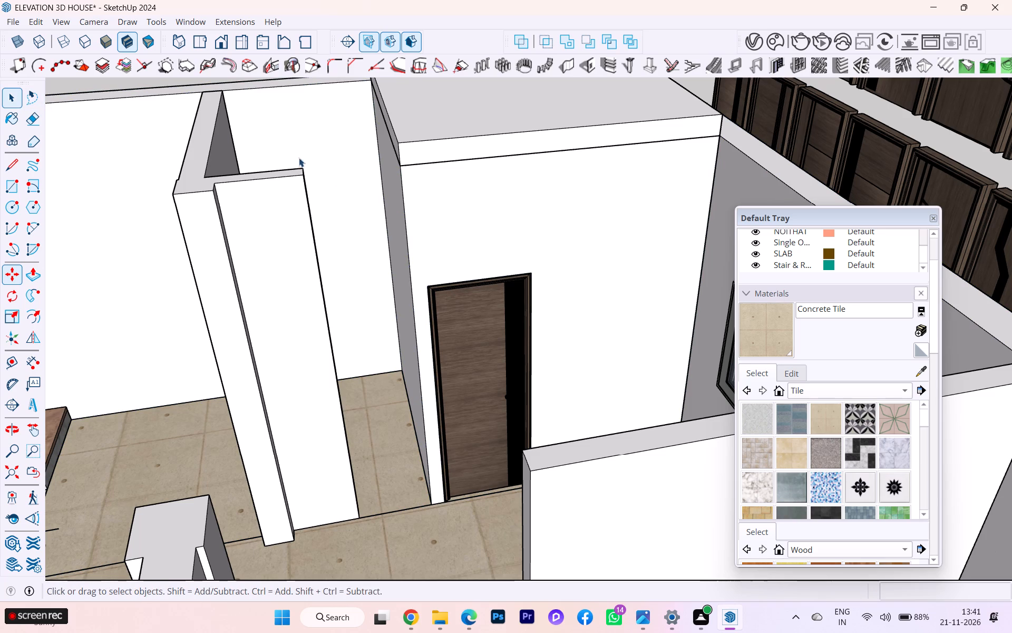
# Copy the two-panel window beside the bathroom into the empty front wall opening, matching their upper corners.
pyautogui.scroll(-1, 348, 195)
pyautogui.scroll(1, 367, 208)
pyautogui.scroll(-6, 368, 209)
pyautogui.scroll(2, 450, 230)
pyautogui.scroll(-3, 450, 231)
pyautogui.moveTo(479, 214); pyautogui.dragTo(517, 219, button='middle')
pyautogui.scroll(-1, 517, 219)
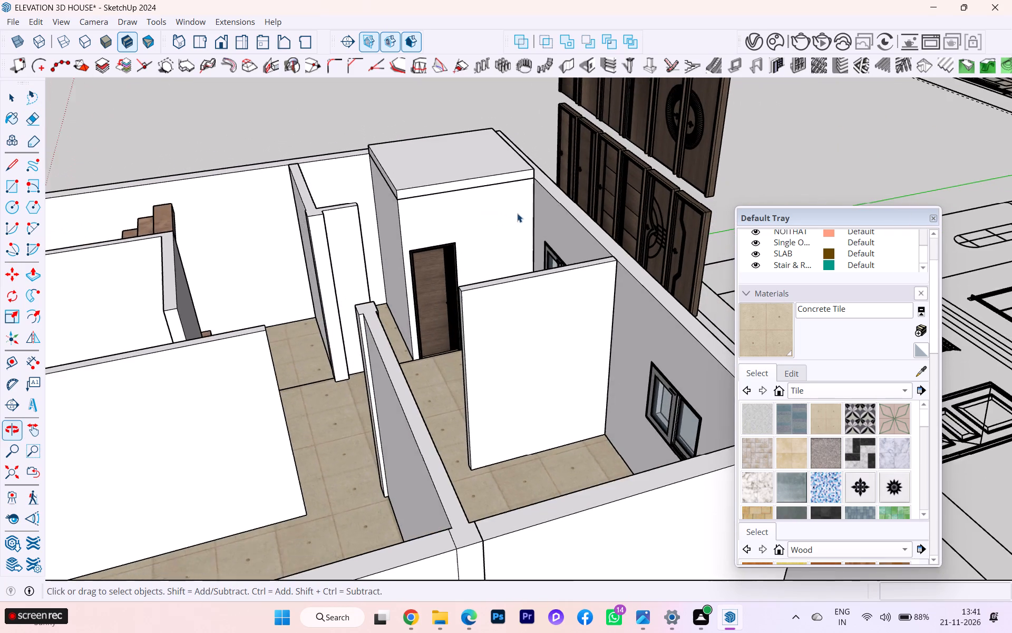
pyautogui.scroll(-2, 544, 197)
pyautogui.click(262, 146)
pyautogui.scroll(-3, 294, 239)
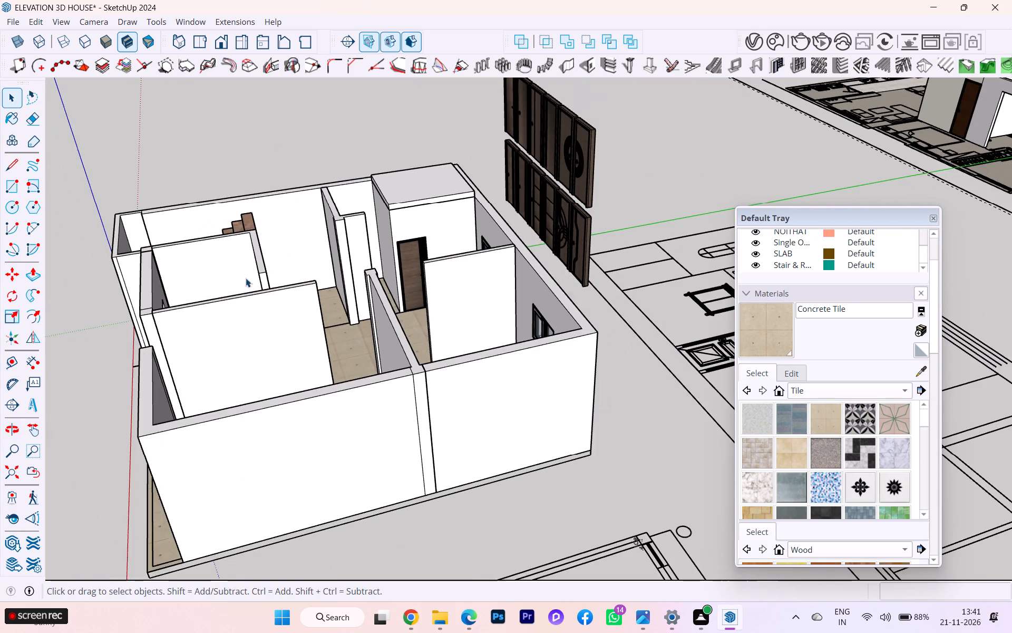
pyautogui.moveTo(221, 292); pyautogui.dragTo(582, 171, button='middle')
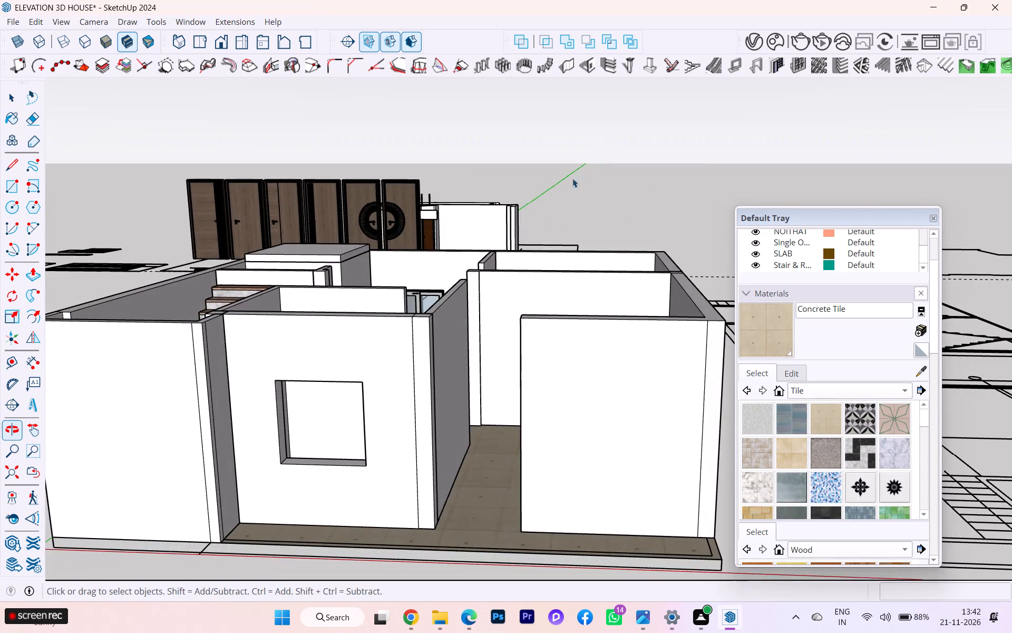
pyautogui.scroll(-2, 541, 191)
pyautogui.moveTo(508, 252); pyautogui.dragTo(560, 298, button='middle')
pyautogui.scroll(7, 562, 298)
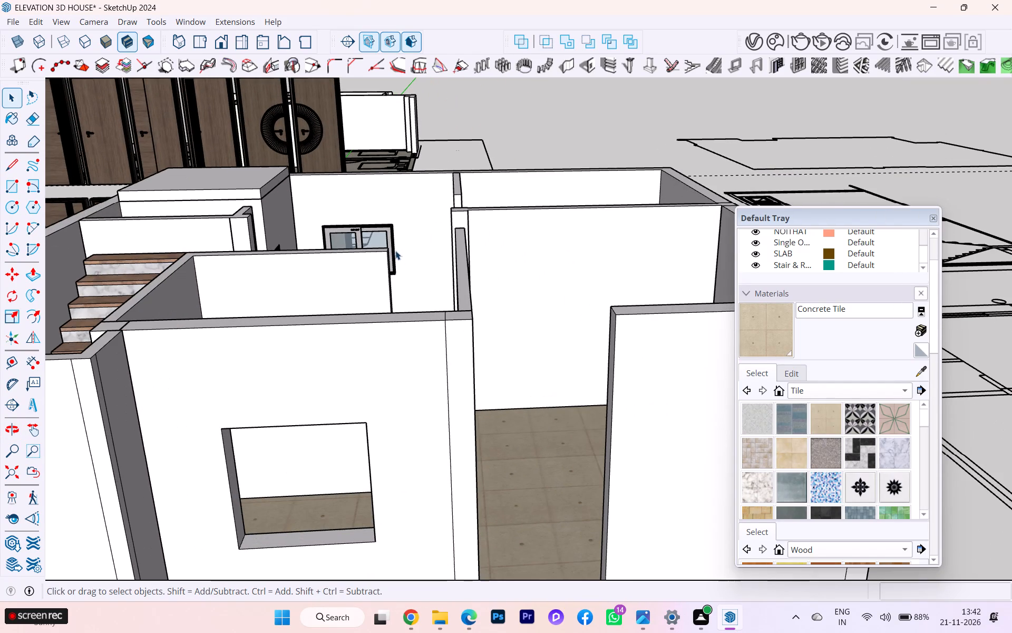
pyautogui.click(387, 239)
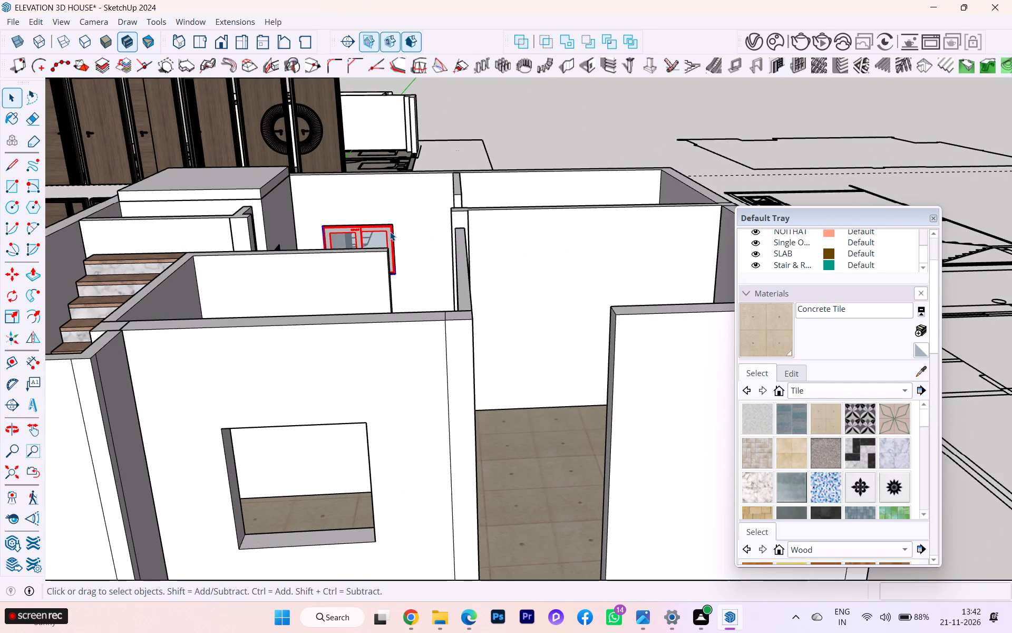
pyautogui.press('m')
pyautogui.click(395, 223)
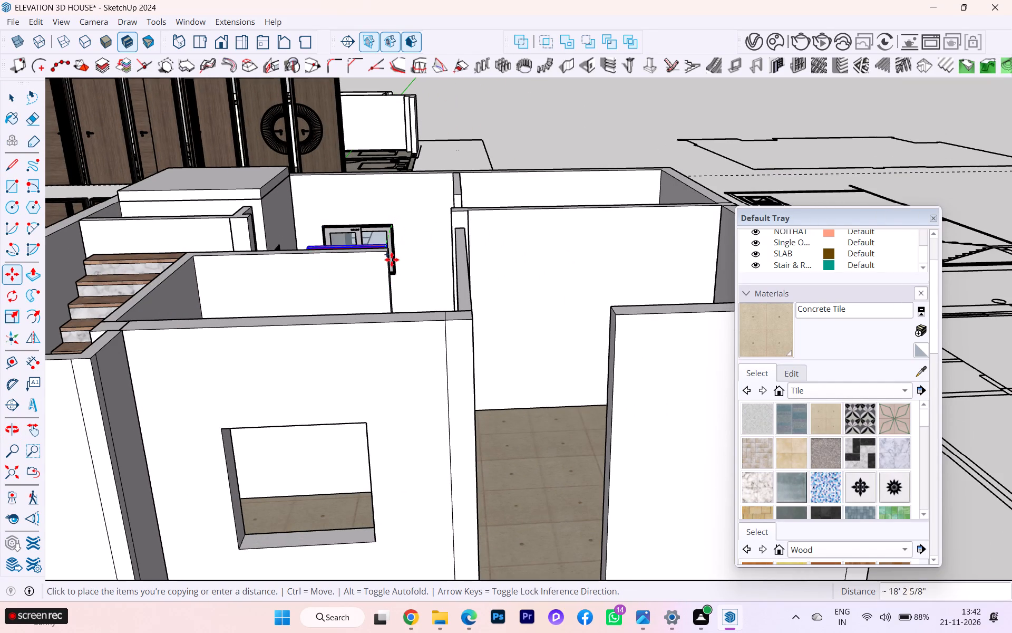
pyautogui.click(366, 427)
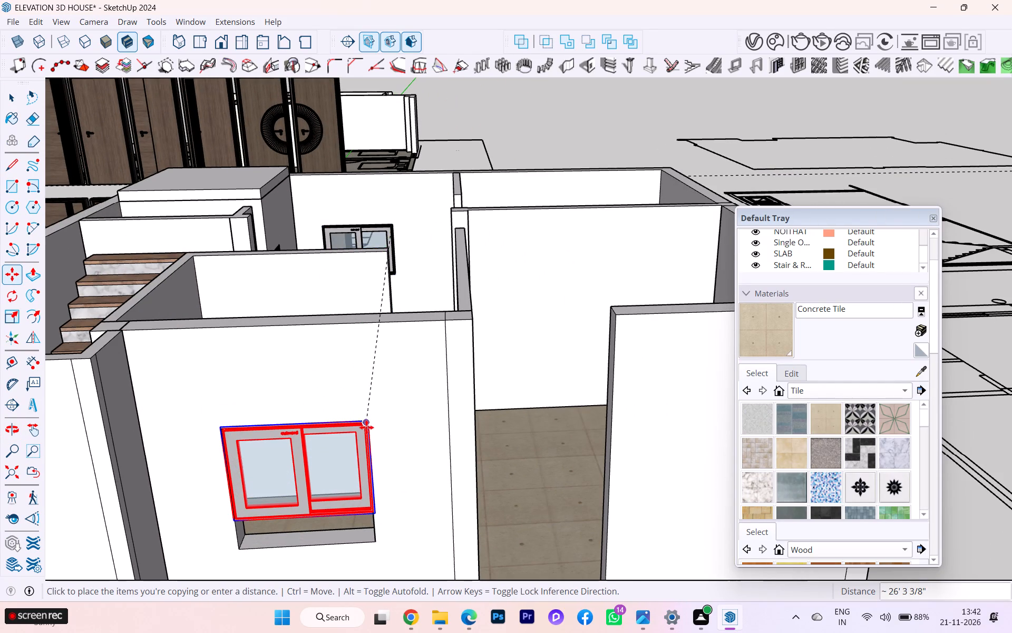
# Scale the copied window's height by about 1.32 so it reaches the bottom of the front wall opening.
pyautogui.scroll(5, 381, 391)
pyautogui.scroll(-2, 387, 162)
pyautogui.scroll(1, 386, 161)
pyautogui.scroll(-3, 386, 161)
pyautogui.scroll(1, 386, 161)
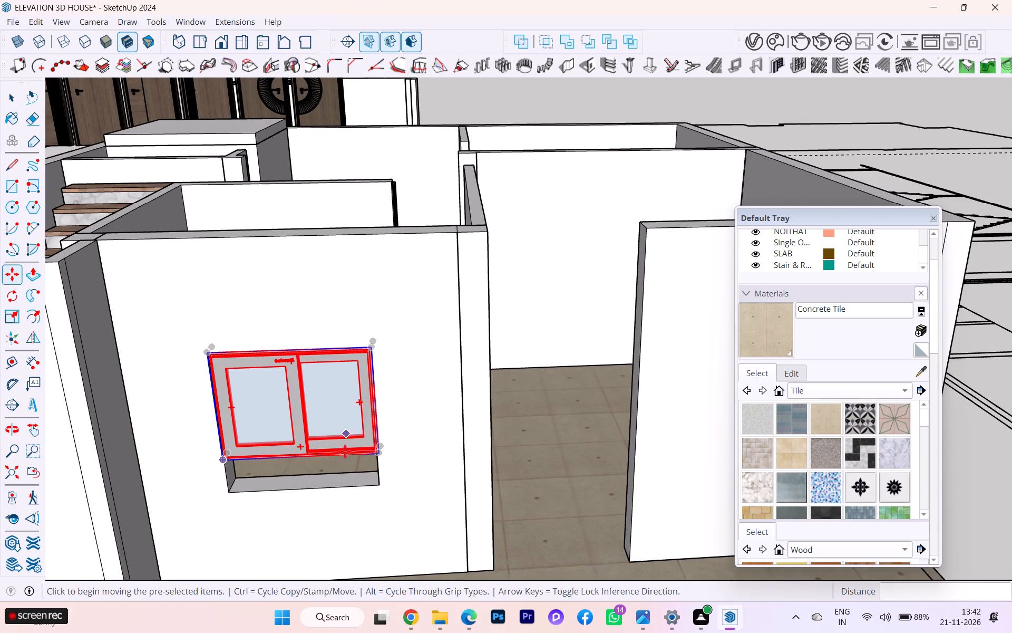
pyautogui.press('s')
pyautogui.scroll(4, 339, 465)
pyautogui.scroll(-1, 327, 465)
pyautogui.moveTo(319, 442); pyautogui.dragTo(295, 334, button='middle')
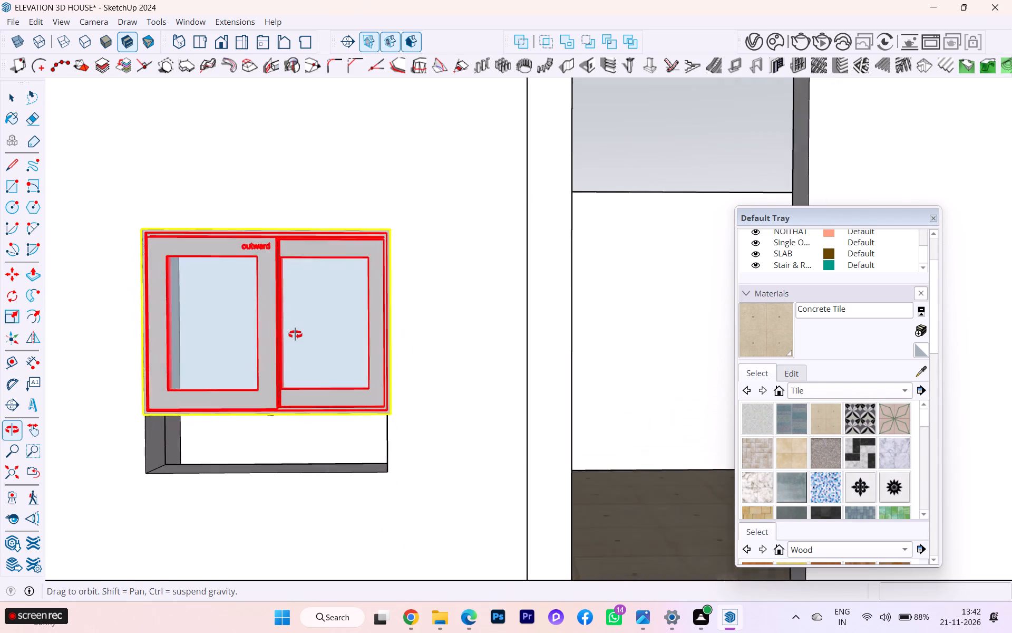
pyautogui.moveTo(295, 334); pyautogui.dragTo(324, 314, button='middle')
pyautogui.scroll(2, 270, 413)
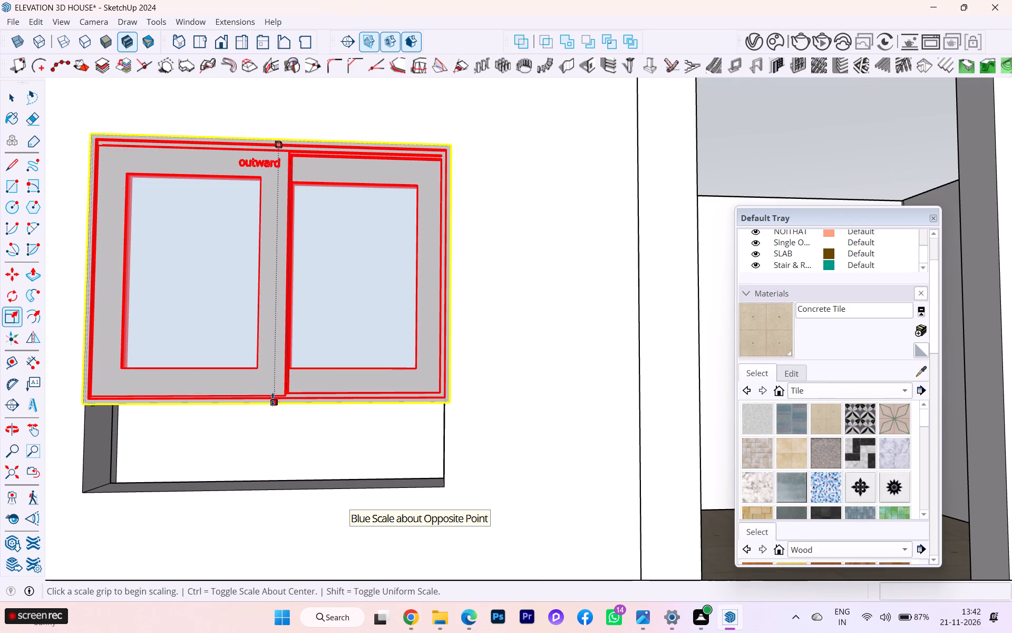
pyautogui.click(273, 399)
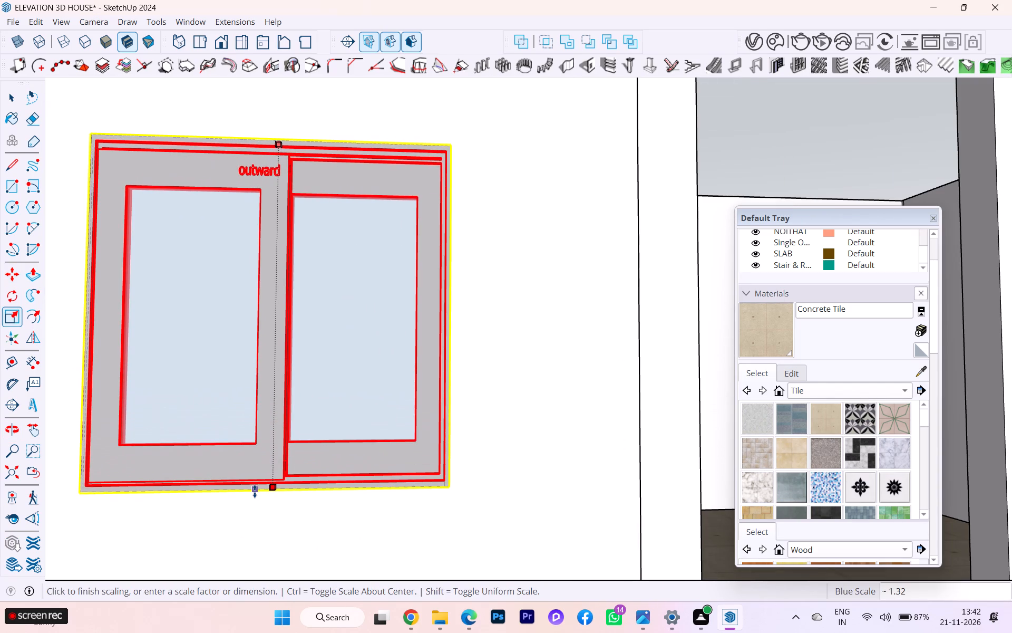
pyautogui.click(253, 492)
# Deselect the scaled window and examine how it fits the front wall opening from outside and above.
pyautogui.scroll(-1, 447, 405)
pyautogui.moveTo(422, 429); pyautogui.dragTo(362, 461, button='middle')
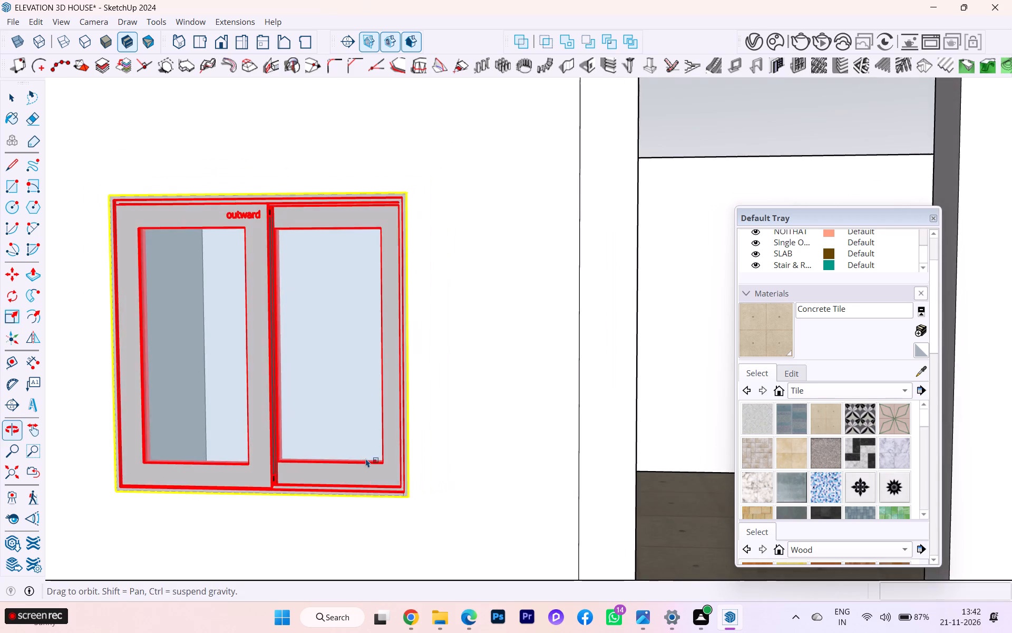
pyautogui.scroll(-5, 449, 380)
pyautogui.scroll(1, 459, 372)
pyautogui.scroll(-6, 459, 371)
pyautogui.scroll(1, 458, 369)
pyautogui.scroll(-2, 458, 369)
pyautogui.scroll(2, 458, 369)
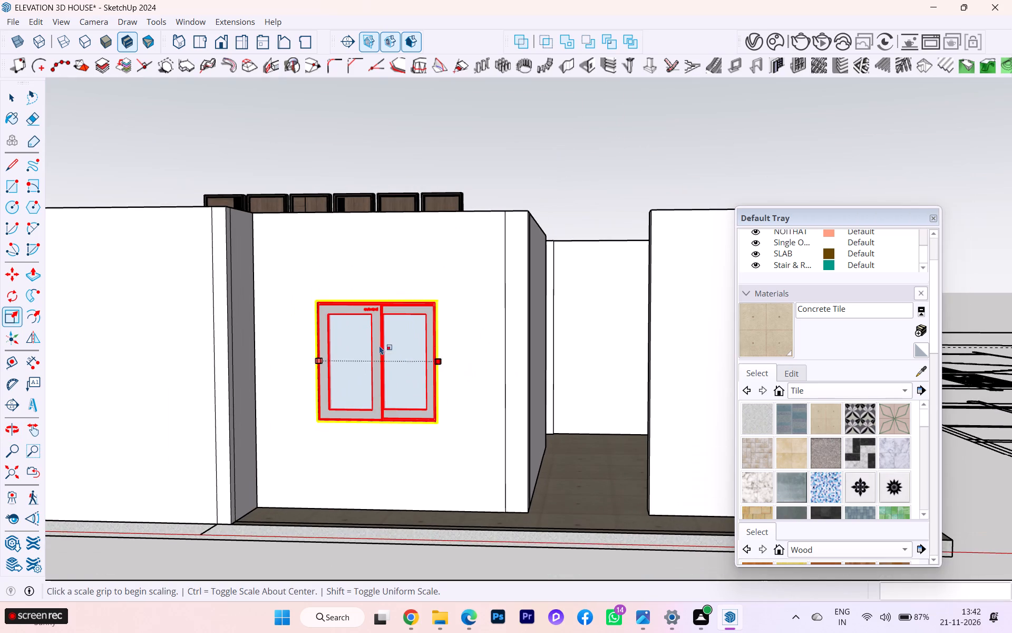
pyautogui.scroll(-2, 154, 195)
pyautogui.scroll(2, 154, 194)
pyautogui.scroll(-1, 154, 194)
pyautogui.scroll(2, 154, 194)
pyautogui.click(4, 89)
pyautogui.scroll(-7, 139, 141)
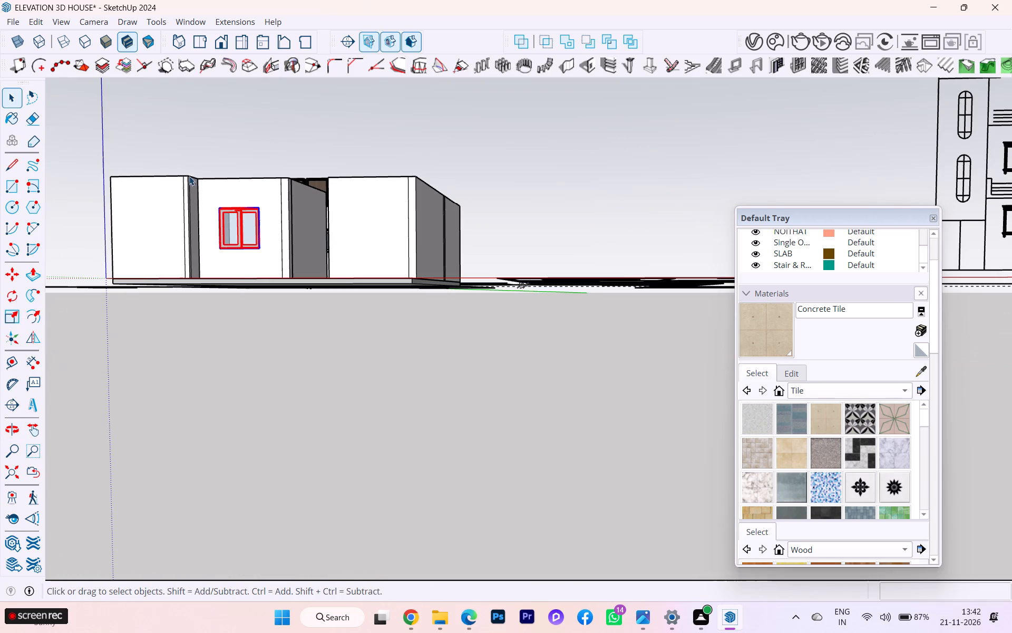
pyautogui.click(179, 377)
pyautogui.scroll(8, 279, 165)
pyautogui.scroll(-1, 266, 204)
pyautogui.moveTo(267, 204); pyautogui.dragTo(268, 218, button='middle')
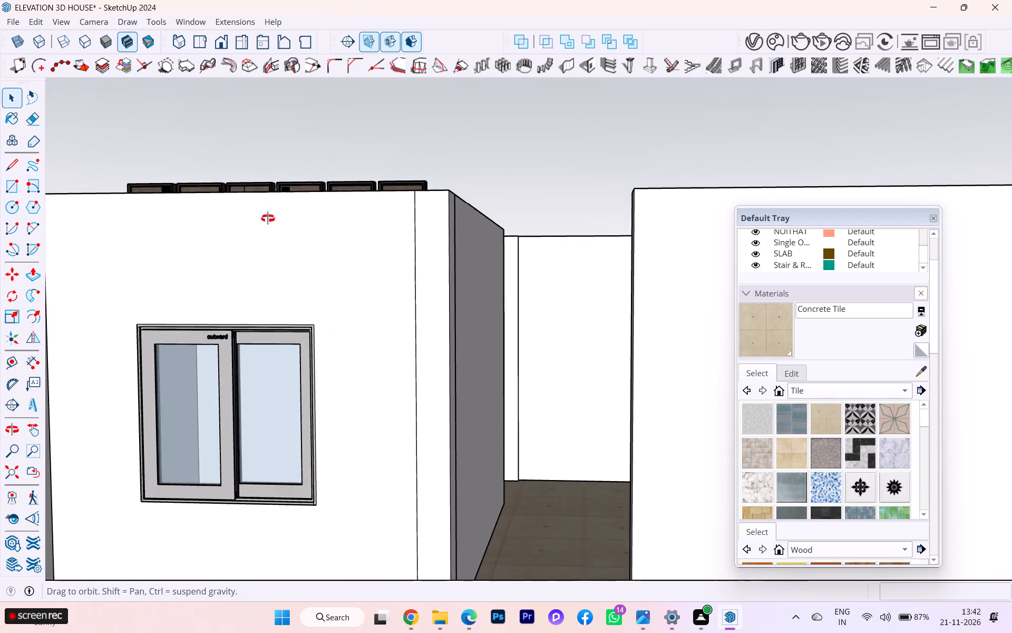
pyautogui.moveTo(268, 218); pyautogui.dragTo(252, 324, button='middle')
pyautogui.scroll(-6, 468, 239)
pyautogui.moveTo(467, 285); pyautogui.dragTo(478, 335, button='middle')
pyautogui.scroll(7, 480, 335)
pyautogui.scroll(-1, 389, 372)
pyautogui.scroll(2, 388, 372)
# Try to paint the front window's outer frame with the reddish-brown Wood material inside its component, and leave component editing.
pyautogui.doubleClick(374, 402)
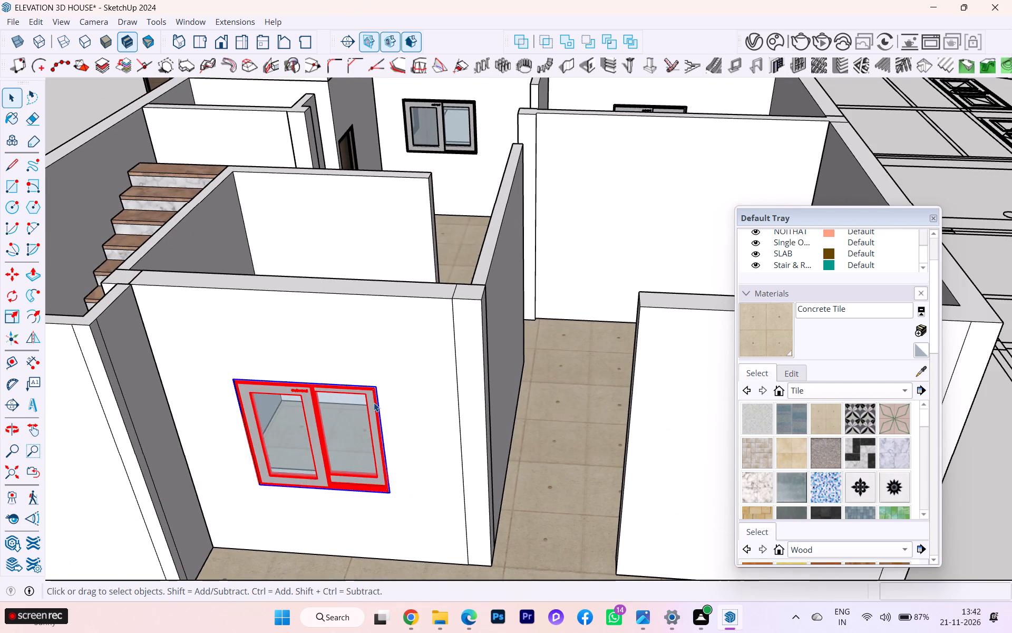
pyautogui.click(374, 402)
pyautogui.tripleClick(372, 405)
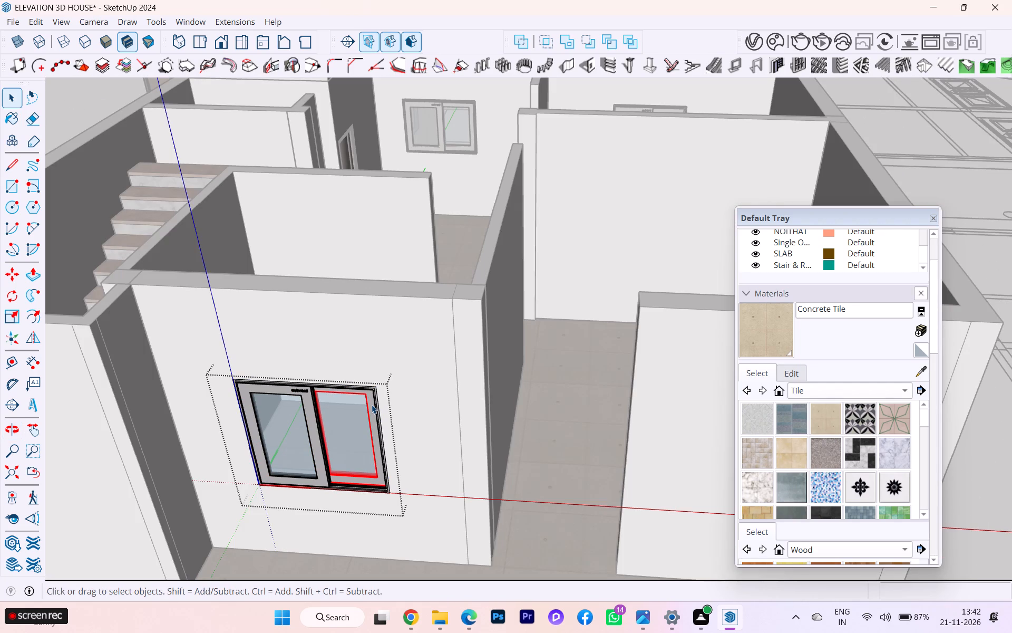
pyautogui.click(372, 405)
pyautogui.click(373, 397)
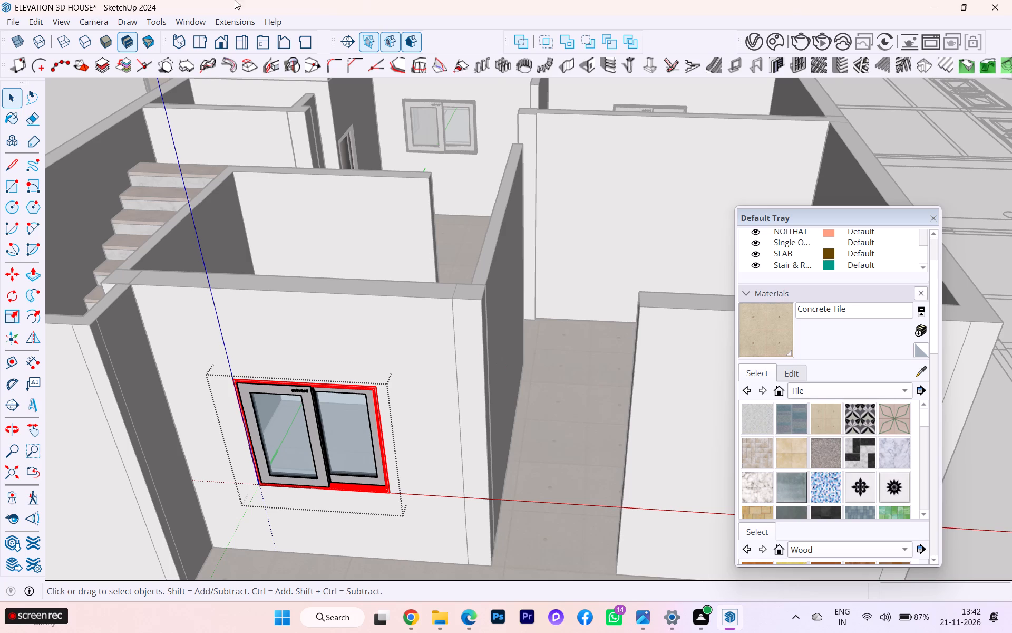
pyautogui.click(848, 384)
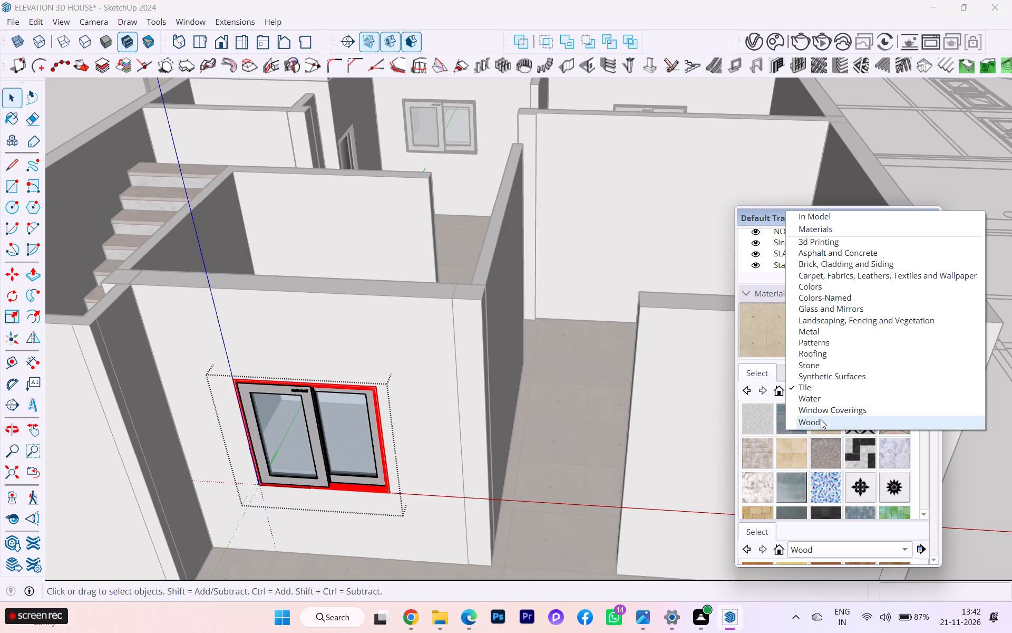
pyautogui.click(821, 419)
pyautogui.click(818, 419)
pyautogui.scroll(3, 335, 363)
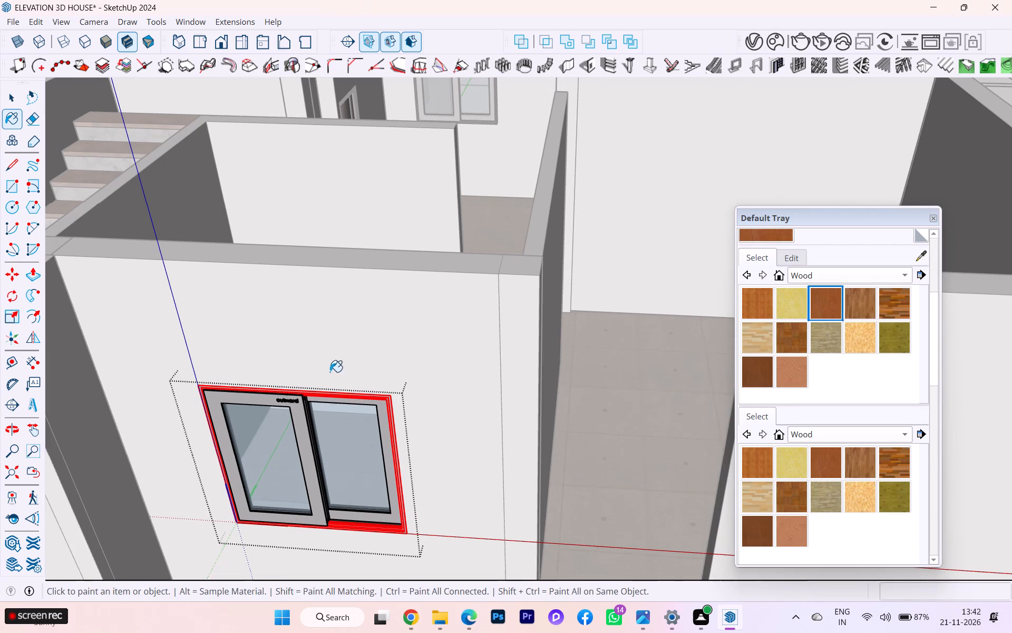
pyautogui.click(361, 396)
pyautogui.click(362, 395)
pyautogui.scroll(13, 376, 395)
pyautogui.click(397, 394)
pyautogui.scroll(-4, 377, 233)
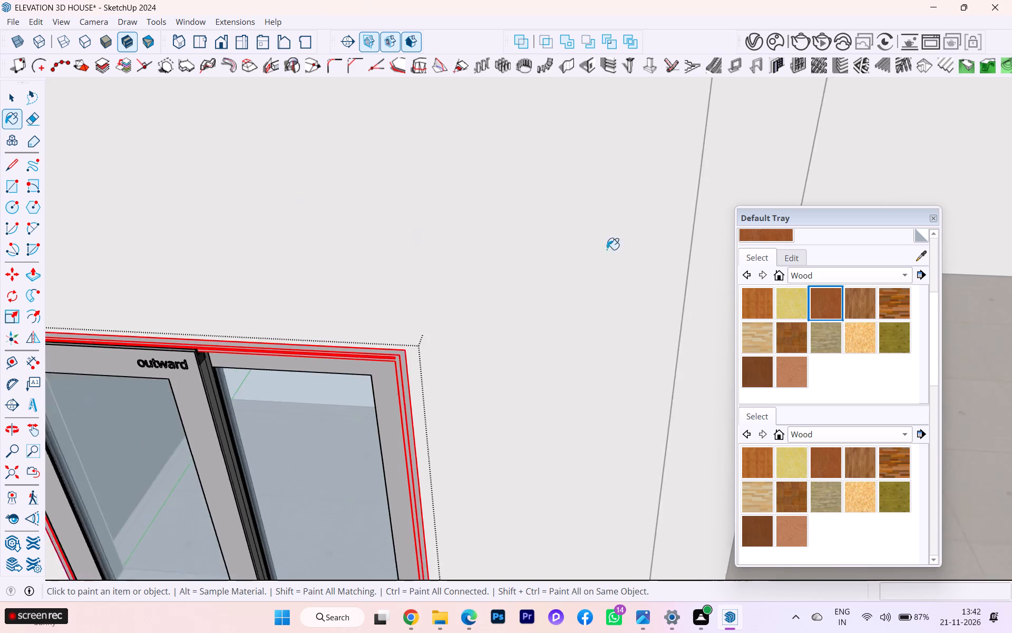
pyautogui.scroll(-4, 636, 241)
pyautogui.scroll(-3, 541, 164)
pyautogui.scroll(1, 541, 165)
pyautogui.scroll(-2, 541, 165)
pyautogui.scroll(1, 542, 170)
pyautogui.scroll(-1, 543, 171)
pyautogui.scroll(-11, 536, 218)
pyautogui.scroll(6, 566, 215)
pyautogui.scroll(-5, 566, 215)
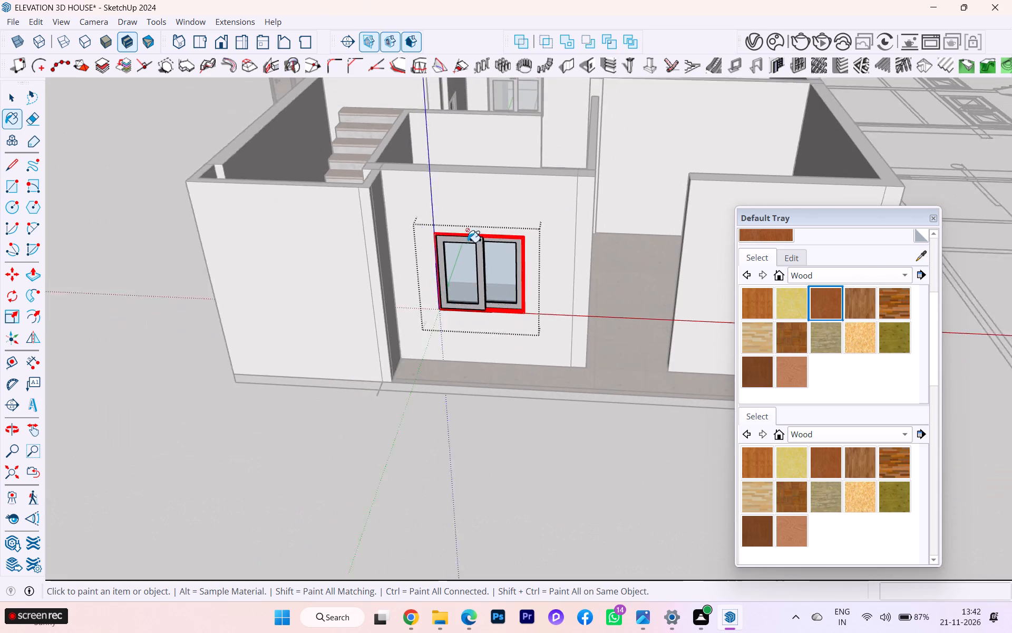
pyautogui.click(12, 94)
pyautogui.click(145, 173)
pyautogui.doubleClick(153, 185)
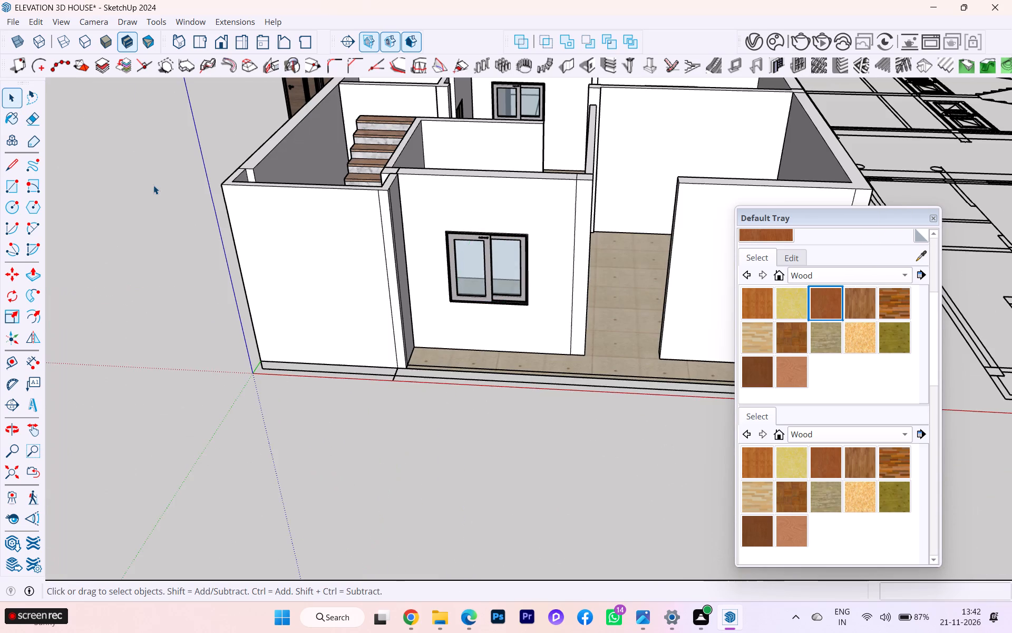
# Examine the house's front side, its new window and the entrance passage from several angles.
pyautogui.scroll(-5, 177, 208)
pyautogui.moveTo(249, 187); pyautogui.dragTo(319, 161, button='middle')
pyautogui.scroll(5, 413, 192)
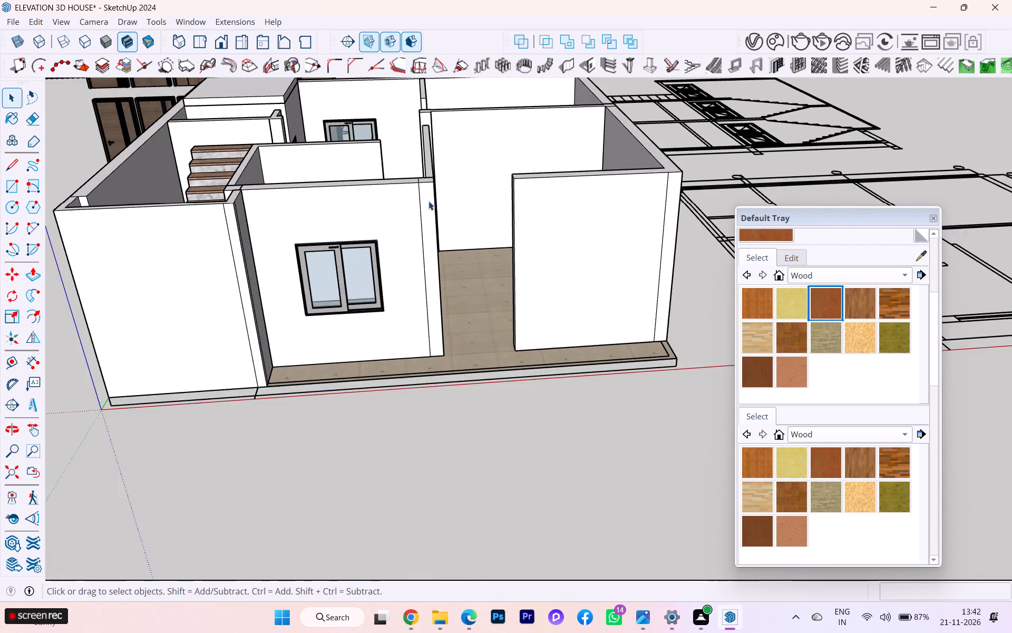
pyautogui.scroll(1, 437, 215)
pyautogui.scroll(-2, 436, 216)
pyautogui.scroll(2, 436, 216)
pyautogui.moveTo(455, 203); pyautogui.dragTo(360, 157, button='middle')
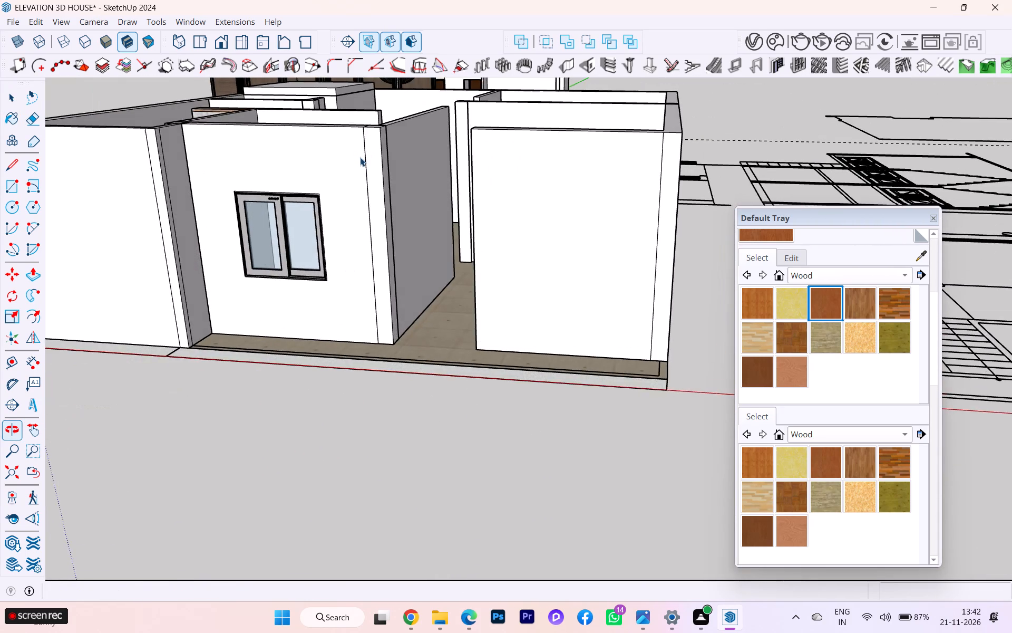
pyautogui.scroll(-1, 362, 157)
pyautogui.scroll(3, 363, 157)
pyautogui.scroll(-5, 365, 158)
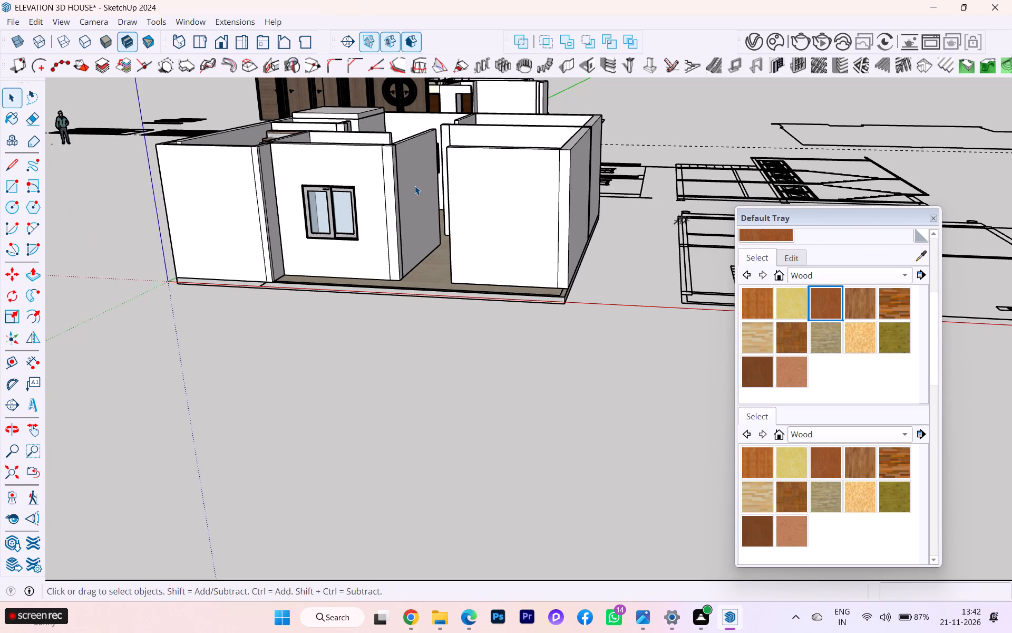
pyautogui.scroll(1, 371, 215)
pyautogui.scroll(-1, 360, 223)
pyautogui.scroll(1, 349, 232)
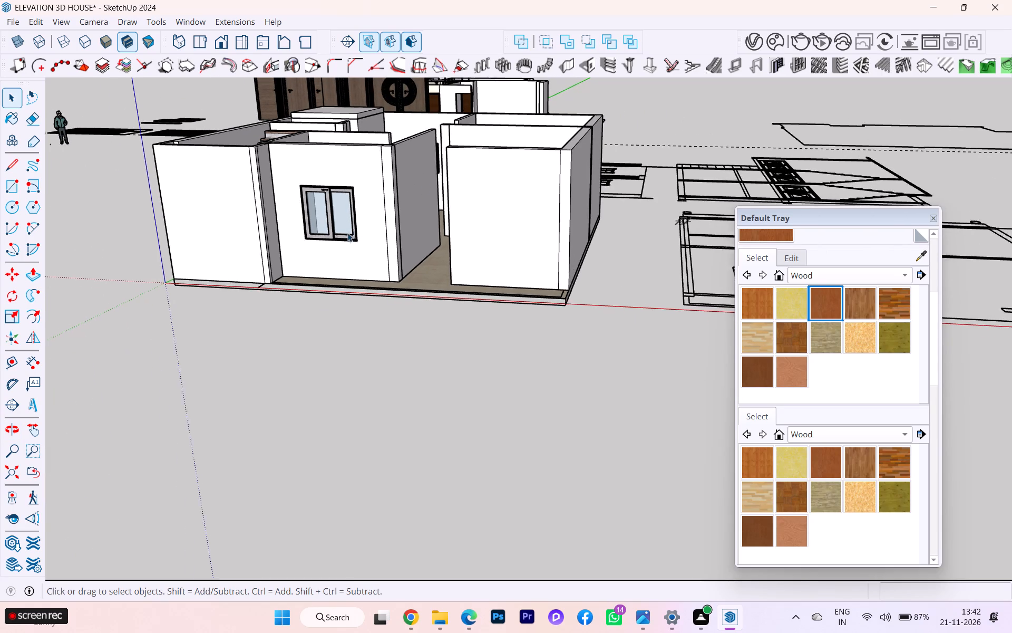
pyautogui.scroll(-3, 274, 292)
pyautogui.moveTo(298, 302); pyautogui.dragTo(372, 349, button='middle')
pyautogui.scroll(2, 505, 190)
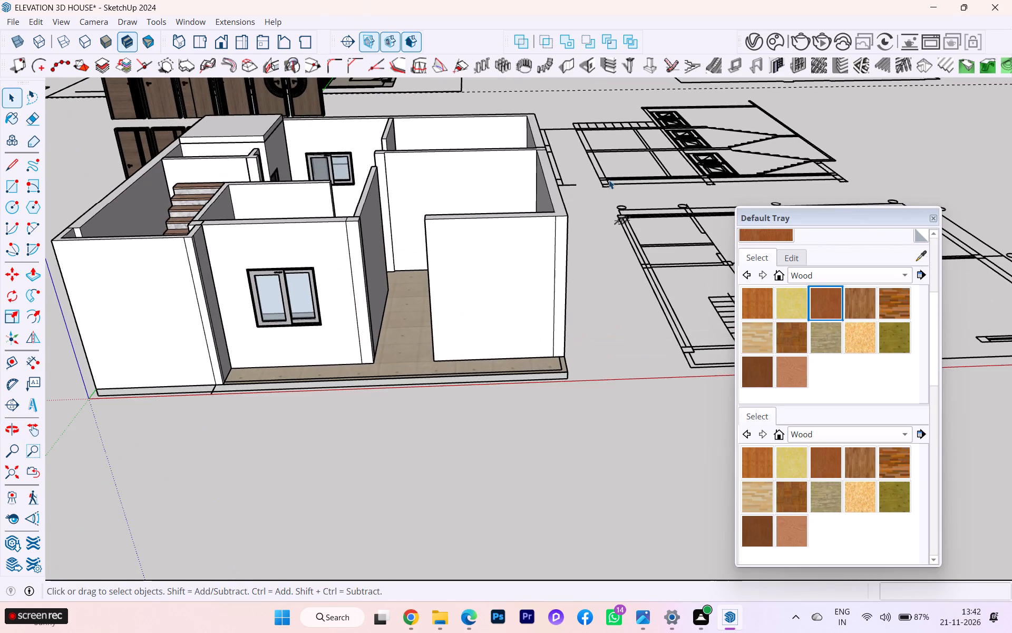
# Examine the house's outer walls and overall room layout from the front, side and above.
pyautogui.scroll(-1, 611, 180)
pyautogui.moveTo(517, 219); pyautogui.dragTo(303, 270, button='middle')
pyautogui.scroll(3, 531, 176)
pyautogui.scroll(-1, 532, 176)
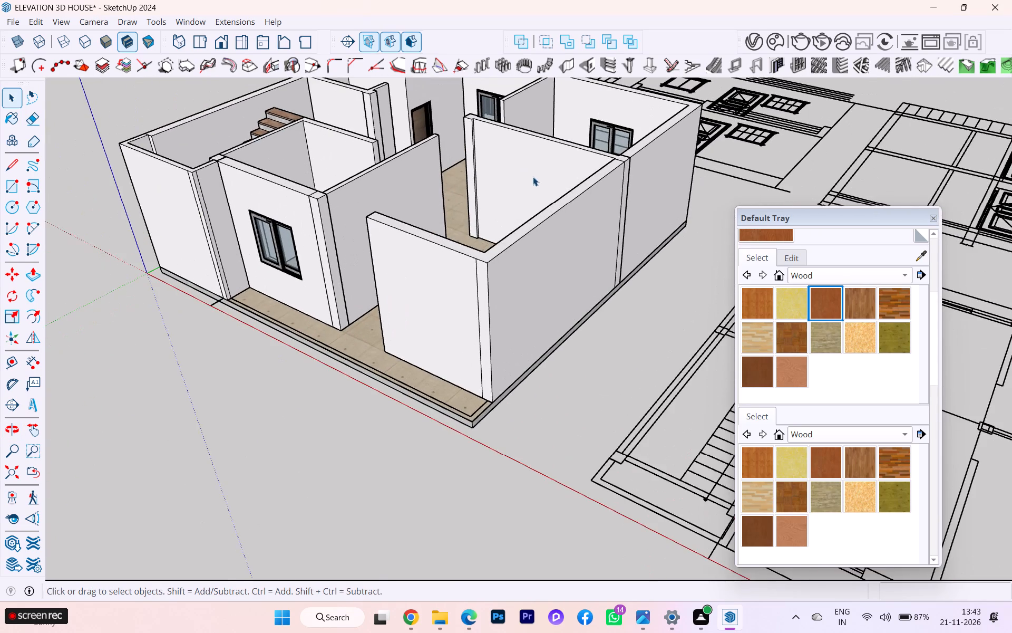
pyautogui.moveTo(532, 178); pyautogui.dragTo(242, 194, button='middle')
pyautogui.scroll(-1, 245, 188)
pyautogui.scroll(-3, 297, 185)
pyautogui.moveTo(429, 187); pyautogui.dragTo(522, 183, button='middle')
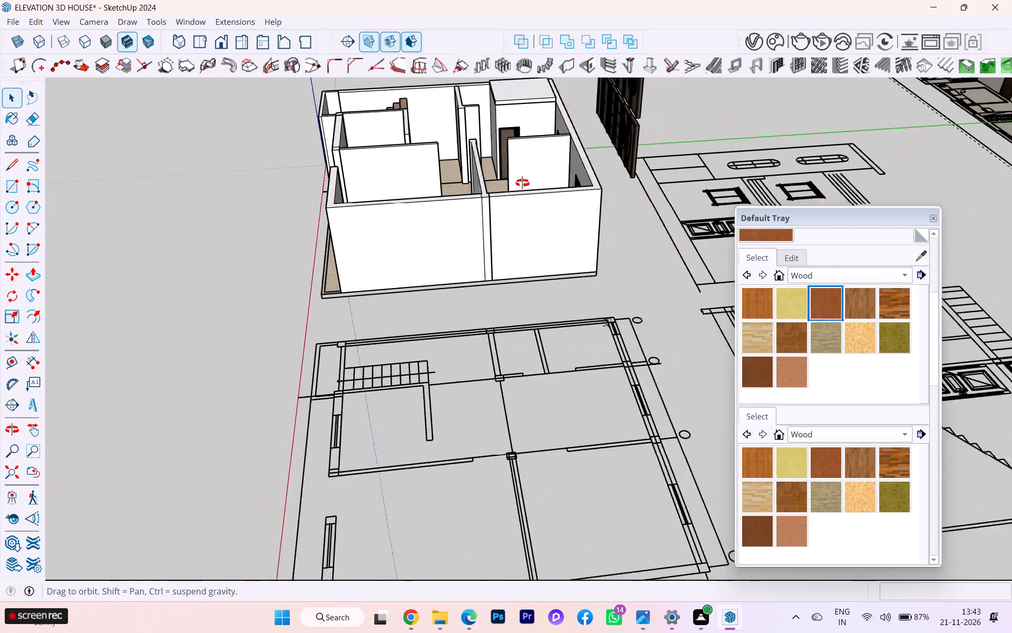
pyautogui.moveTo(522, 183); pyautogui.dragTo(792, 194, button='middle')
pyautogui.moveTo(420, 206); pyautogui.dragTo(787, 273, button='middle')
pyautogui.scroll(-1, 735, 263)
pyautogui.scroll(3, 276, 339)
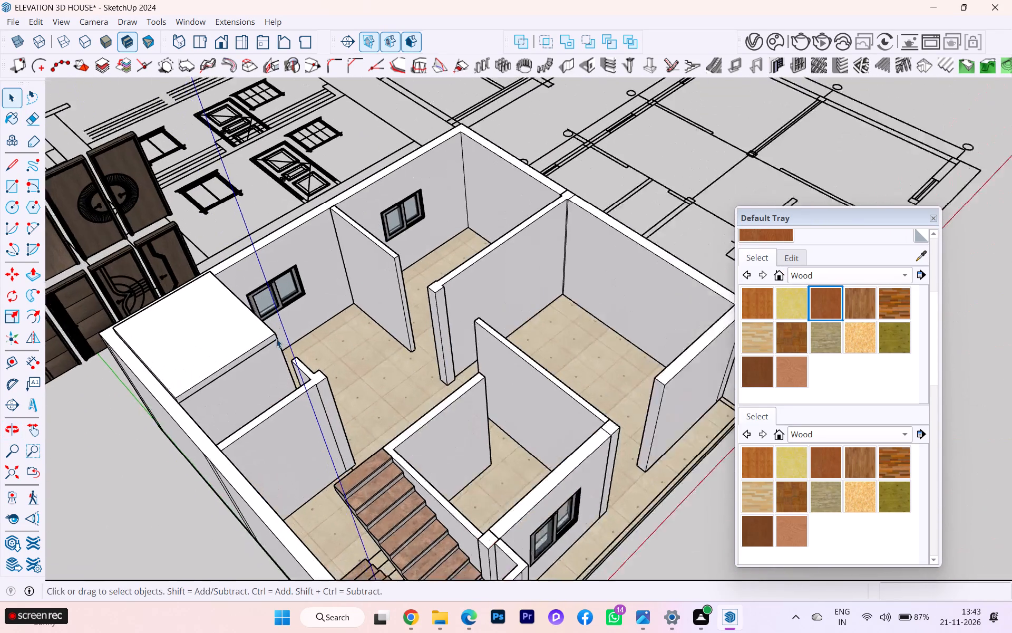
# Examine the interior rooms, partitions and the two windows on the long wall from above.
pyautogui.scroll(1, 276, 339)
pyautogui.scroll(2, 435, 295)
pyautogui.scroll(-2, 456, 299)
pyautogui.moveTo(521, 299); pyautogui.dragTo(567, 292, button='middle')
pyautogui.scroll(3, 383, 281)
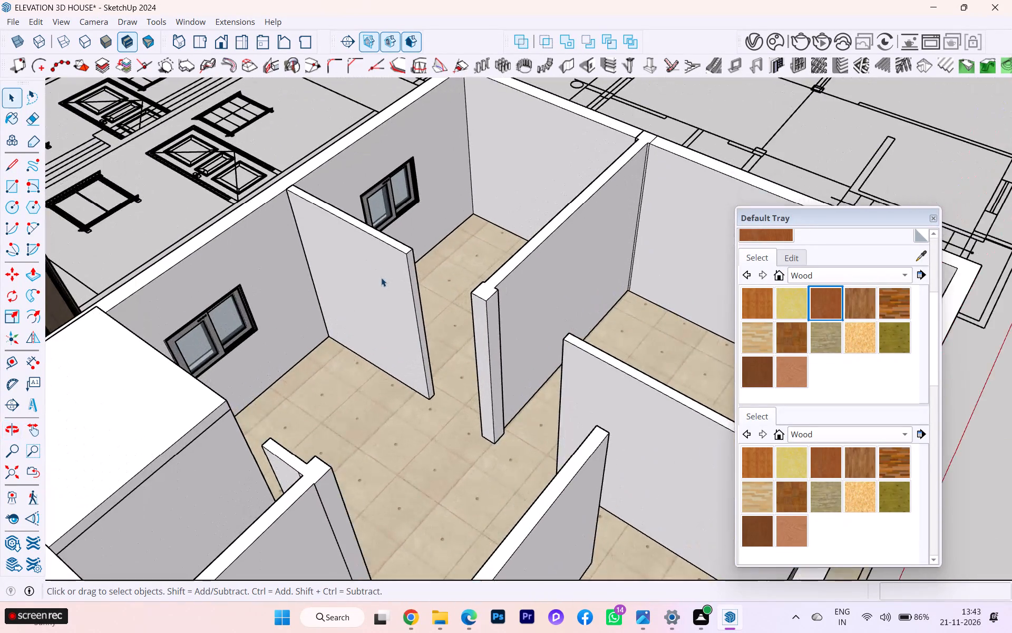
pyautogui.scroll(3, 397, 270)
pyautogui.scroll(-1, 398, 270)
pyautogui.scroll(1, 398, 270)
pyautogui.moveTo(421, 248); pyautogui.dragTo(410, 252, button='middle')
pyautogui.scroll(-1, 421, 248)
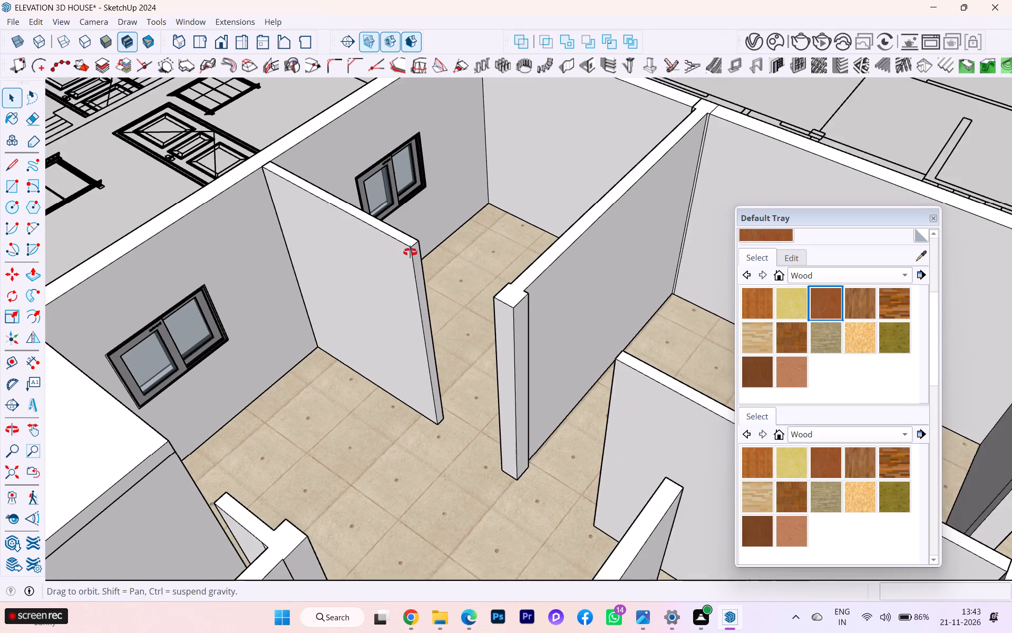
pyautogui.moveTo(410, 252); pyautogui.dragTo(289, 280, button='middle')
pyautogui.scroll(1, 289, 280)
pyautogui.scroll(-3, 377, 225)
pyautogui.moveTo(527, 213); pyautogui.dragTo(390, 232, button='middle')
pyautogui.scroll(2, 543, 172)
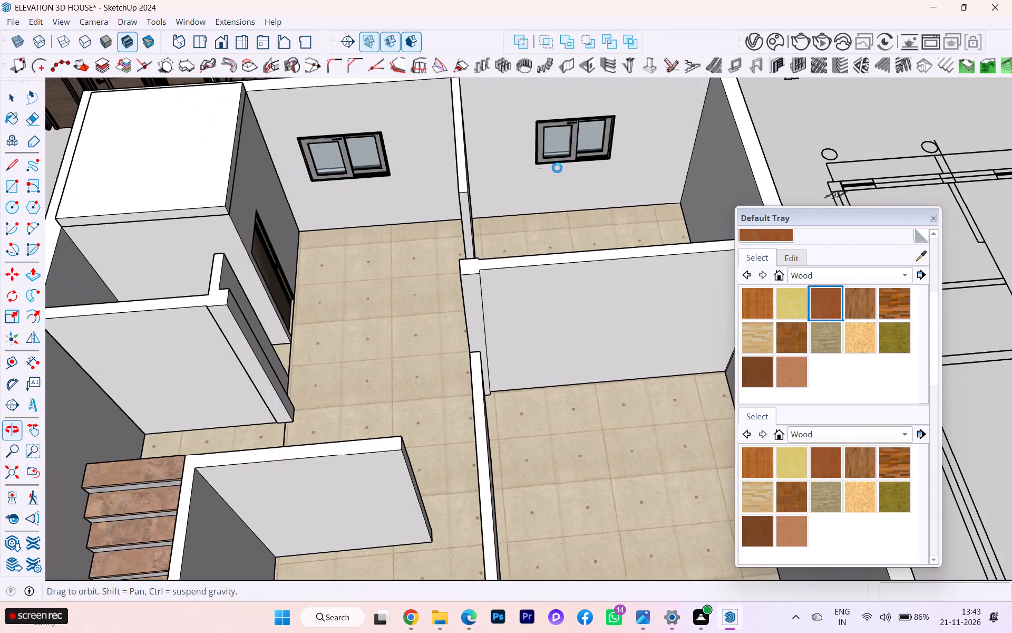
pyautogui.scroll(2, 557, 168)
pyautogui.scroll(-1, 289, 229)
pyautogui.scroll(2, 532, 198)
pyautogui.scroll(-1, 531, 213)
pyautogui.moveTo(516, 223); pyautogui.dragTo(770, 212, button='middle')
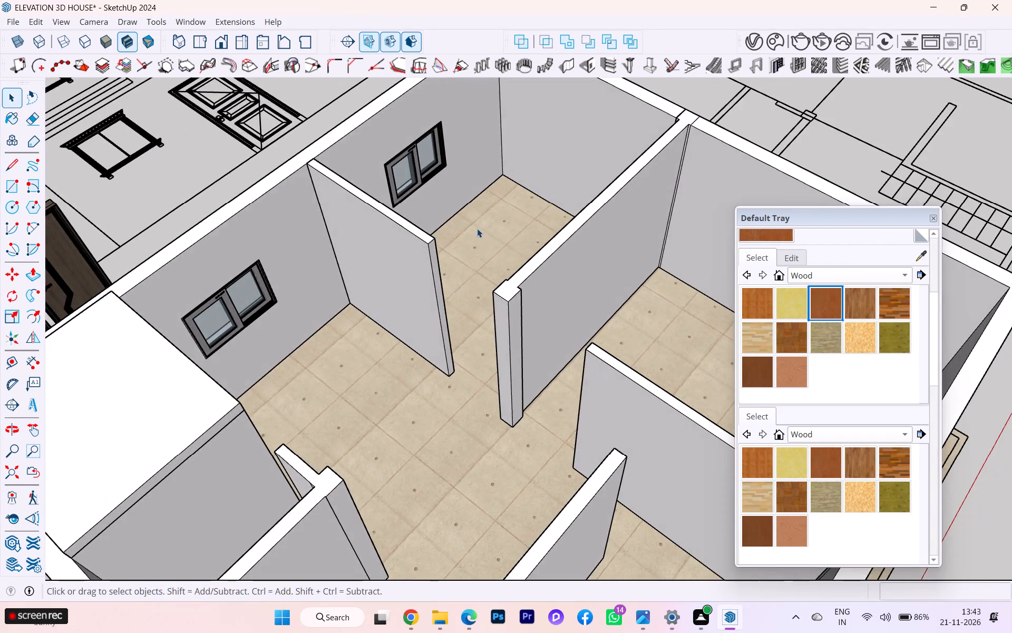
# Inspect the windowed corner room and its floor area between the outer wall and the partitions.
pyautogui.scroll(-1, 477, 228)
pyautogui.moveTo(477, 228); pyautogui.dragTo(717, 235, button='middle')
pyautogui.scroll(5, 393, 205)
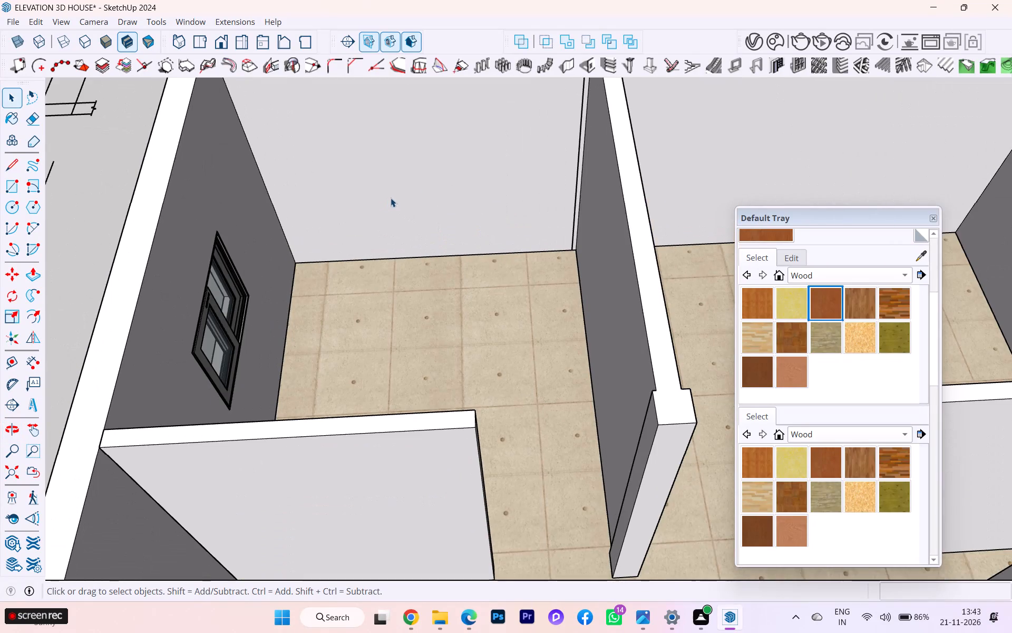
pyautogui.scroll(-1, 402, 196)
pyautogui.moveTo(422, 197); pyautogui.dragTo(392, 218, button='middle')
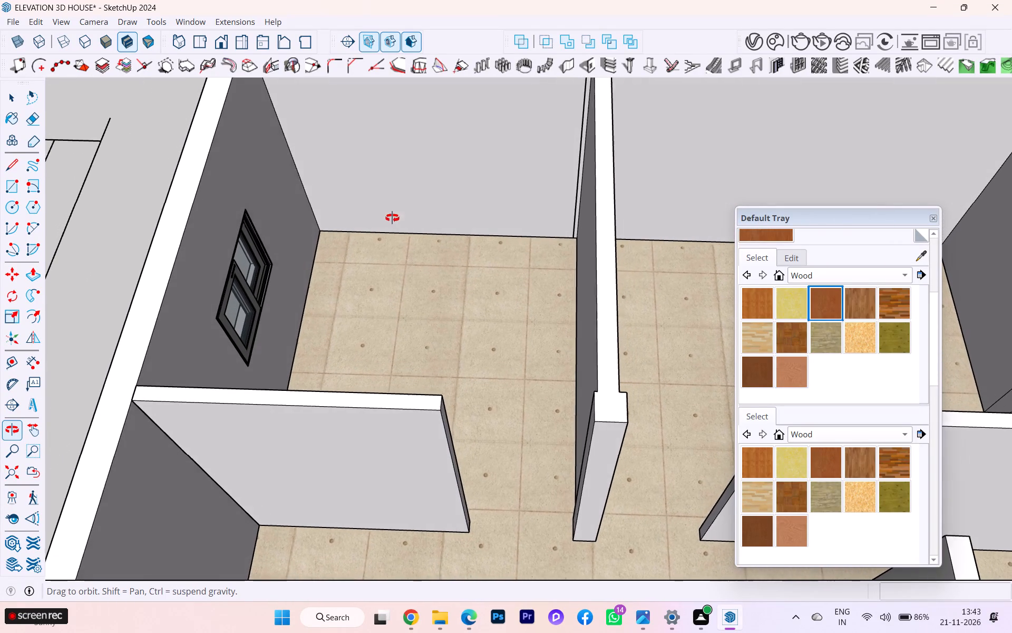
pyautogui.moveTo(392, 218); pyautogui.dragTo(392, 217, button='middle')
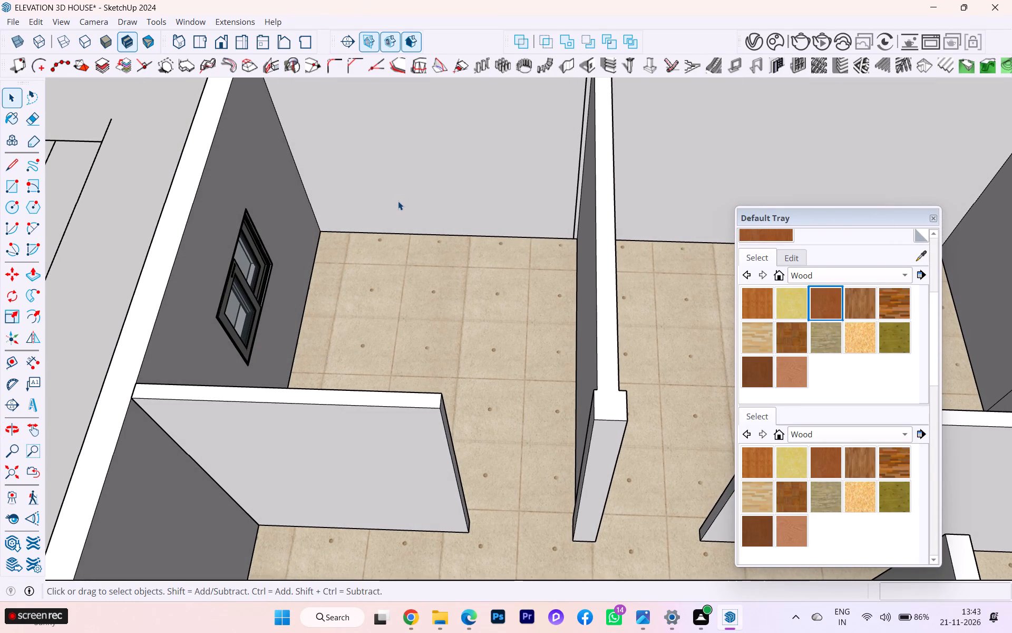
pyautogui.scroll(4, 402, 202)
pyautogui.scroll(-1, 413, 209)
pyautogui.moveTo(434, 214); pyautogui.dragTo(519, 222, button='middle')
pyautogui.scroll(-6, 356, 237)
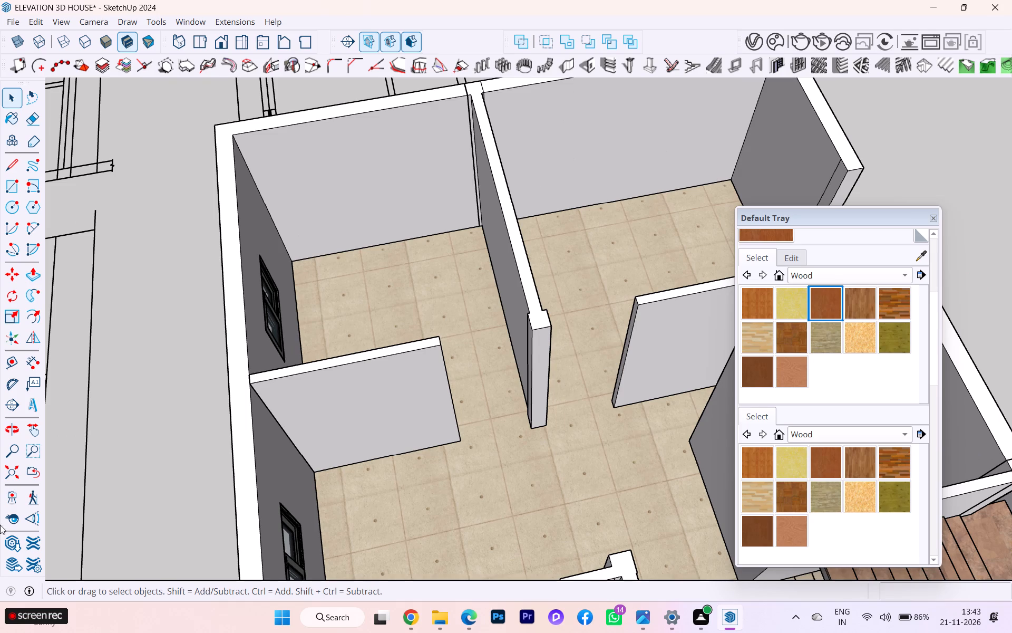
# Open 3D Warehouse and replace the previous search with a model search for BED.
pyautogui.click(8, 540)
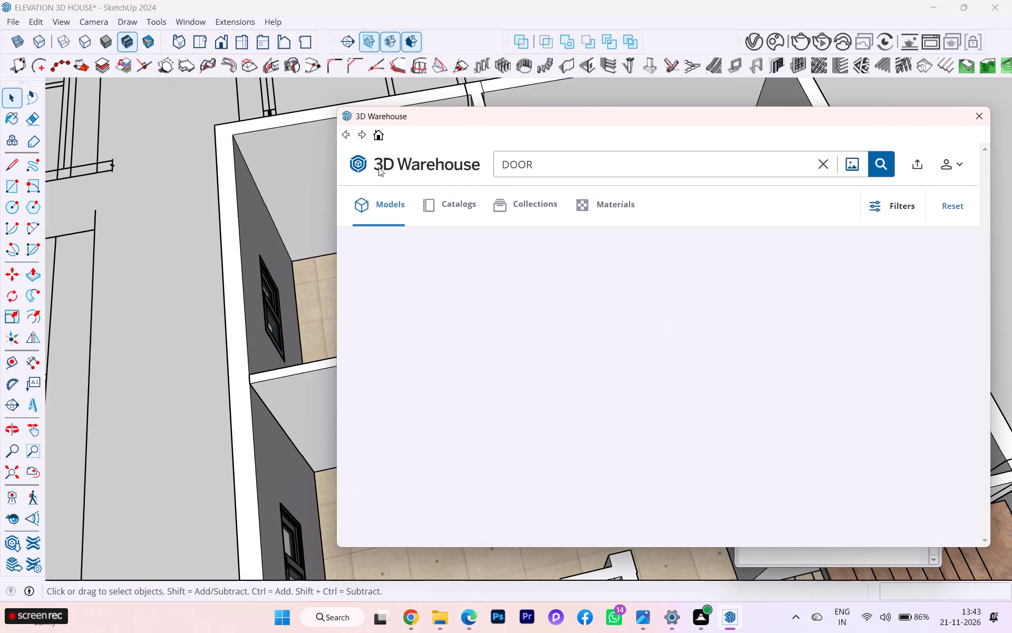
pyautogui.click(825, 157)
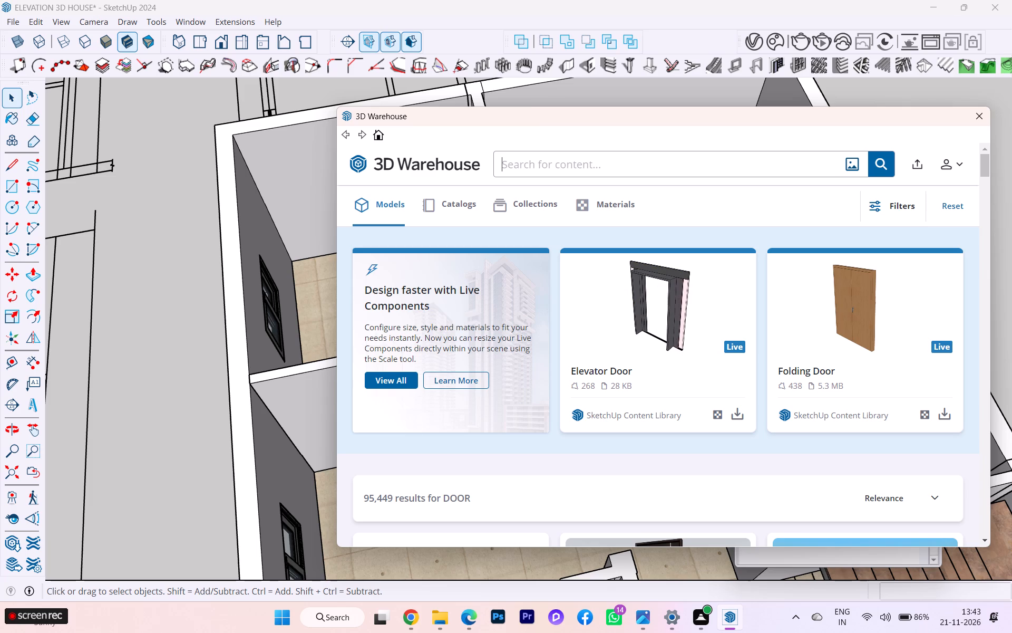
pyautogui.click(627, 163)
pyautogui.press('space')
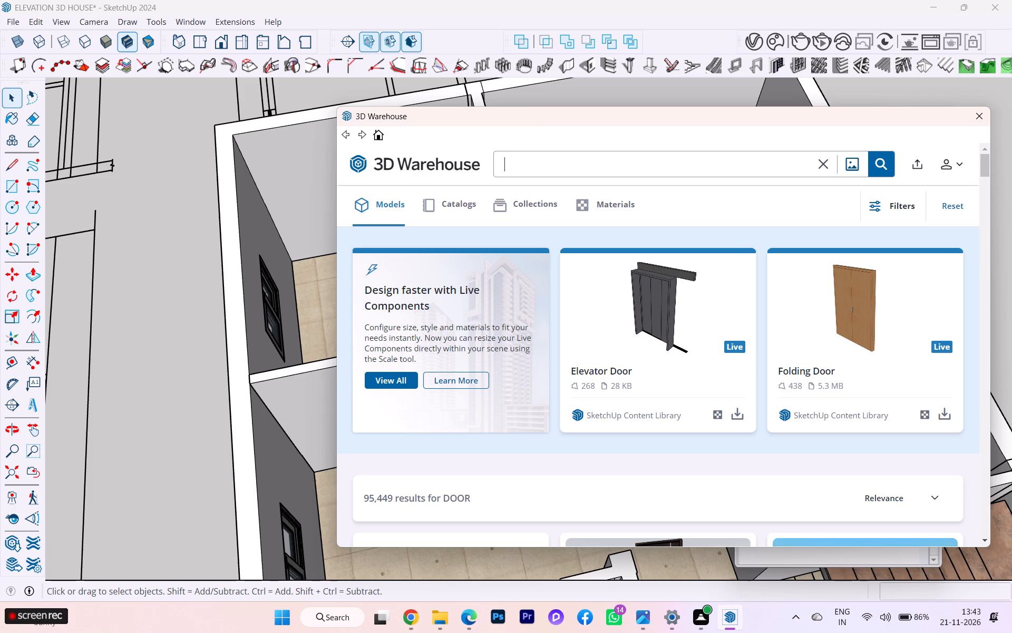
pyautogui.press('b')
pyautogui.write('ED')
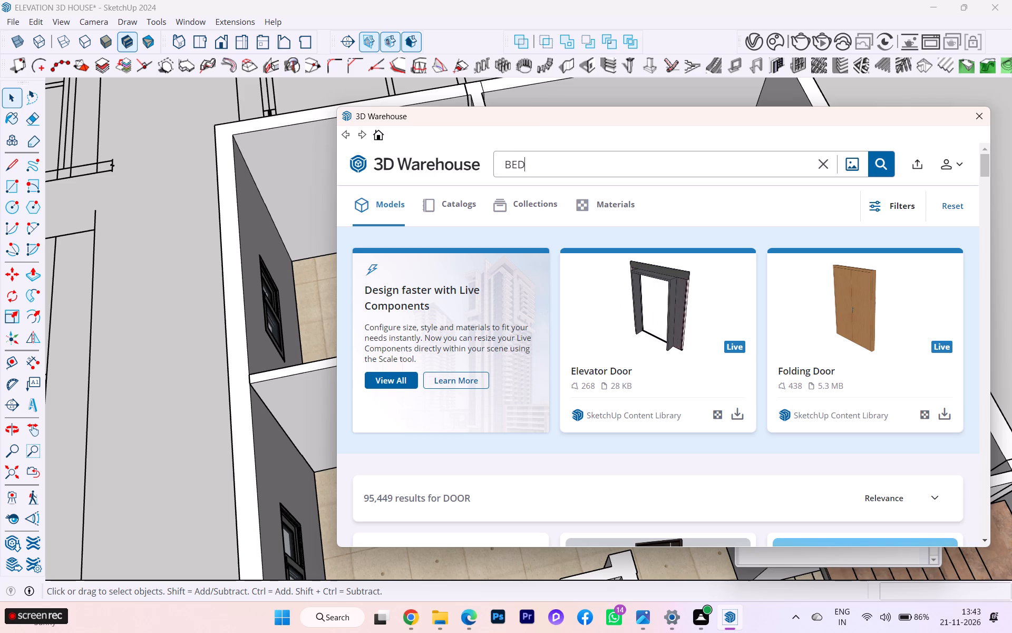
pyautogui.press('Return')
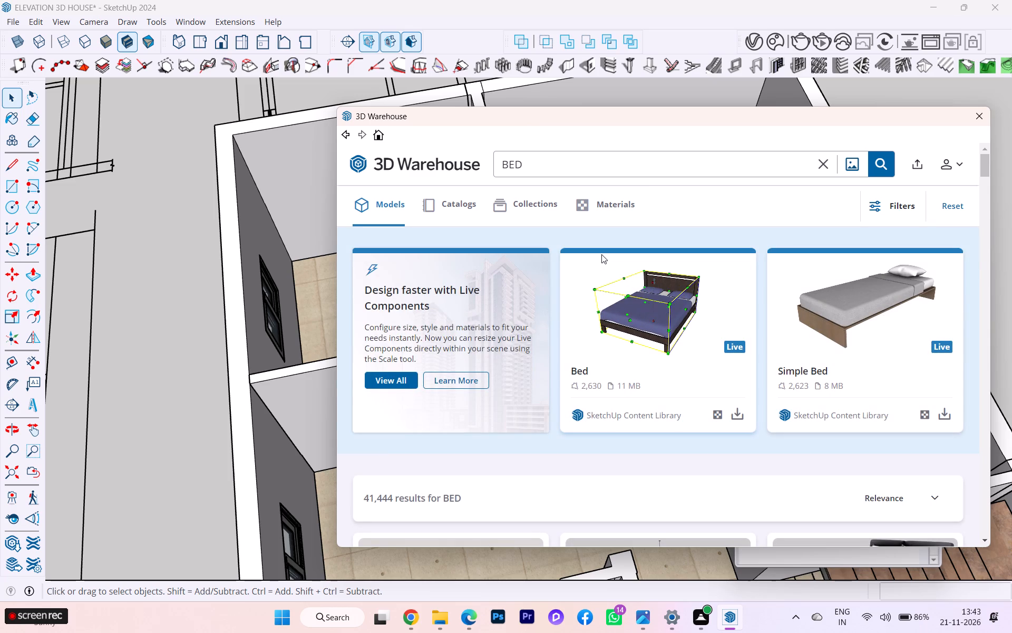
# Browse the bed models and load BED 3 directly into the house model.
pyautogui.scroll(-7, 605, 255)
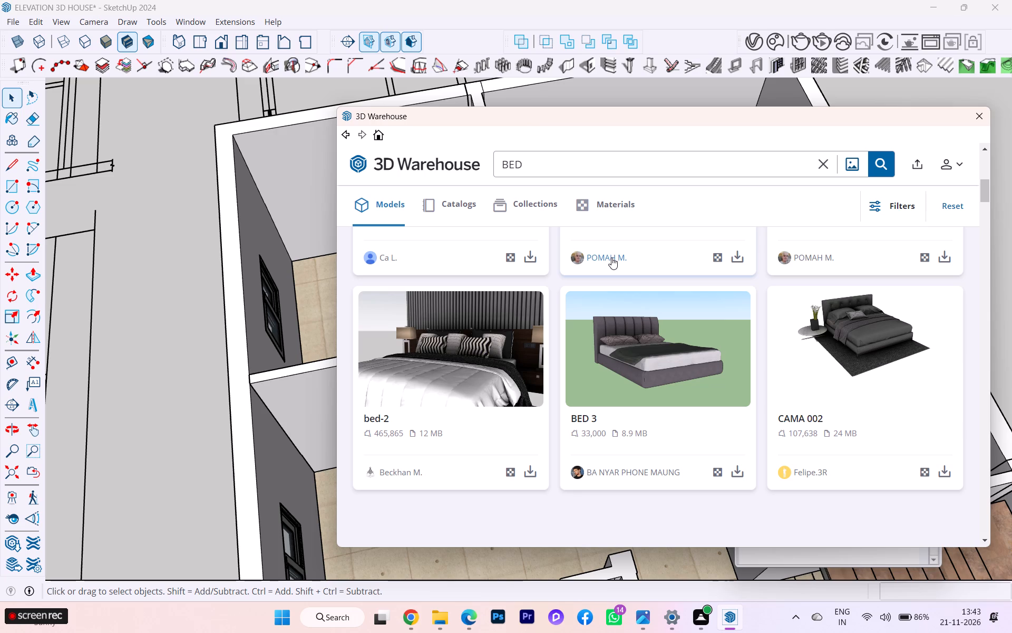
pyautogui.scroll(1, 611, 257)
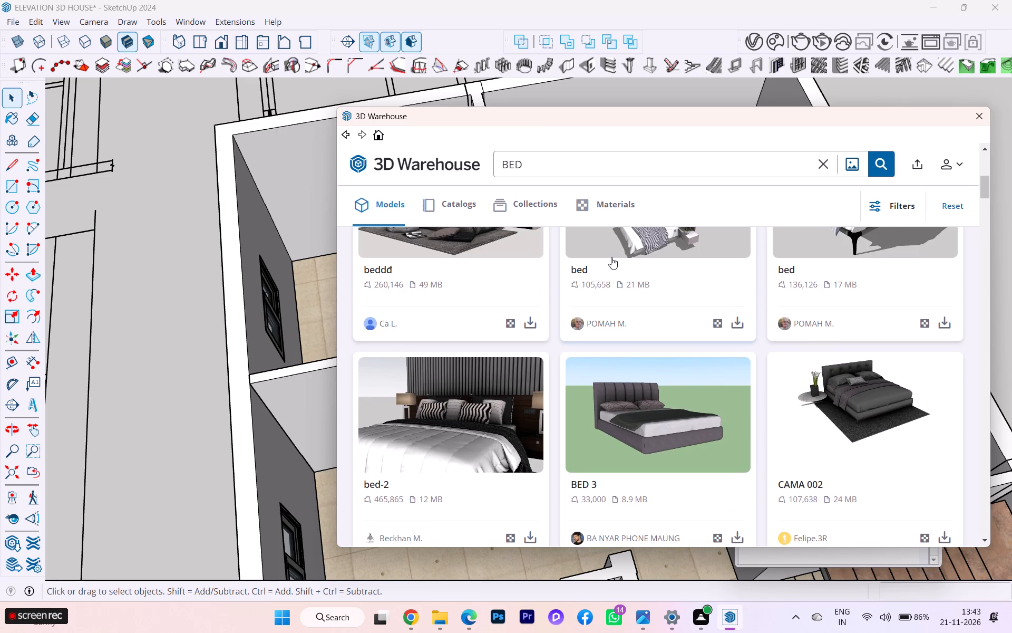
pyautogui.scroll(-1, 616, 250)
pyautogui.scroll(3, 632, 245)
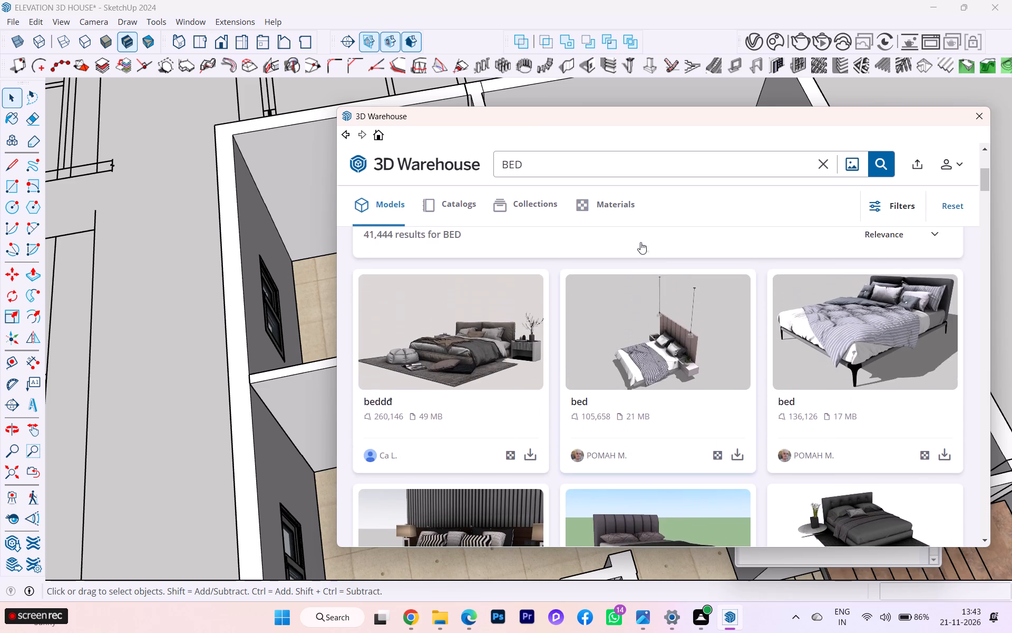
pyautogui.scroll(-2, 641, 247)
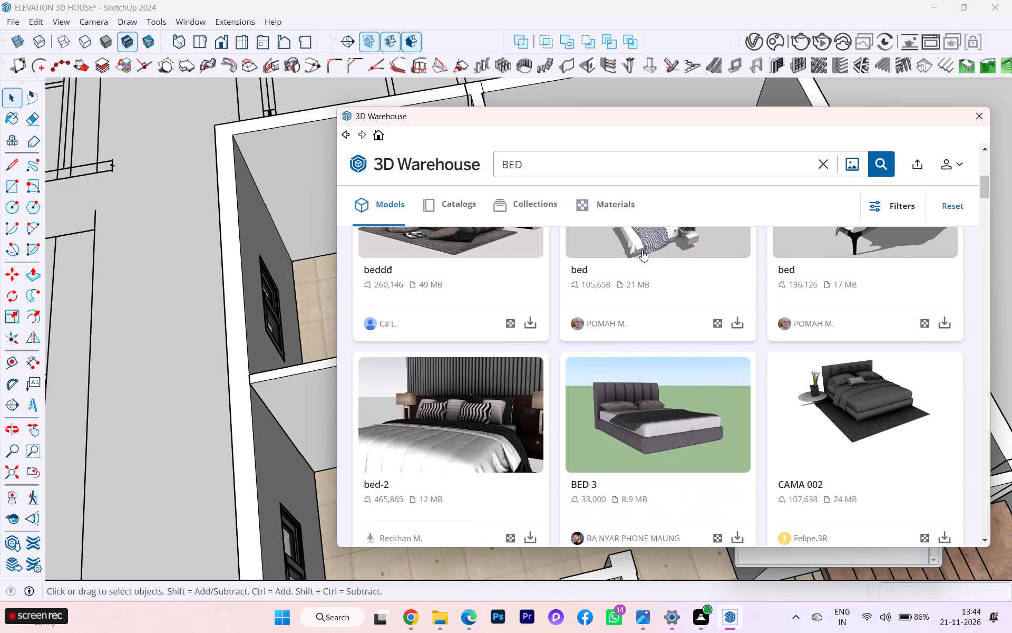
pyautogui.scroll(-1, 642, 250)
pyautogui.scroll(2, 642, 250)
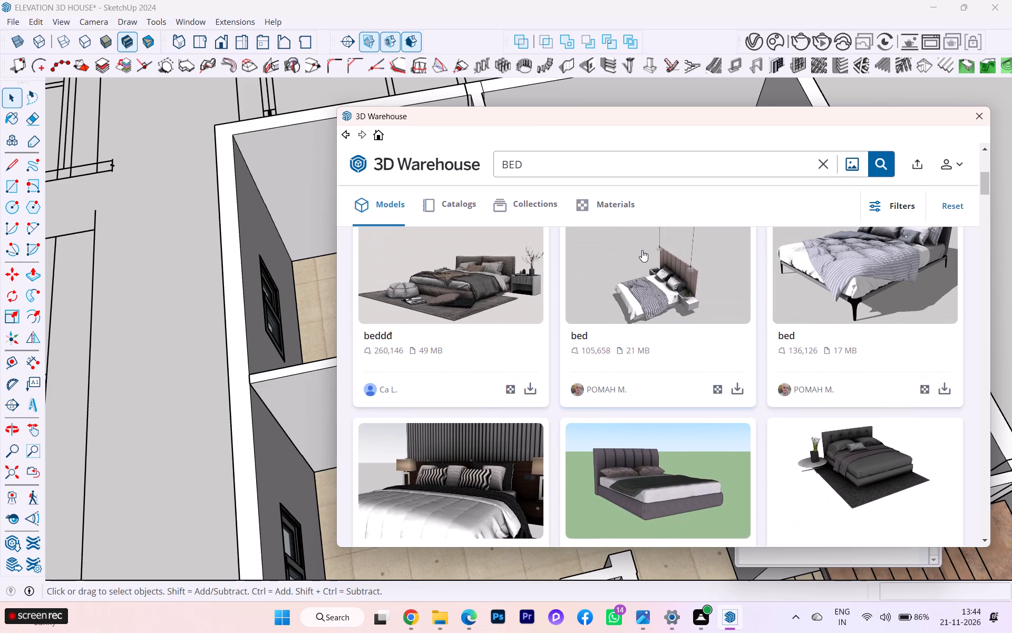
pyautogui.scroll(-1, 643, 251)
pyautogui.scroll(-2, 610, 282)
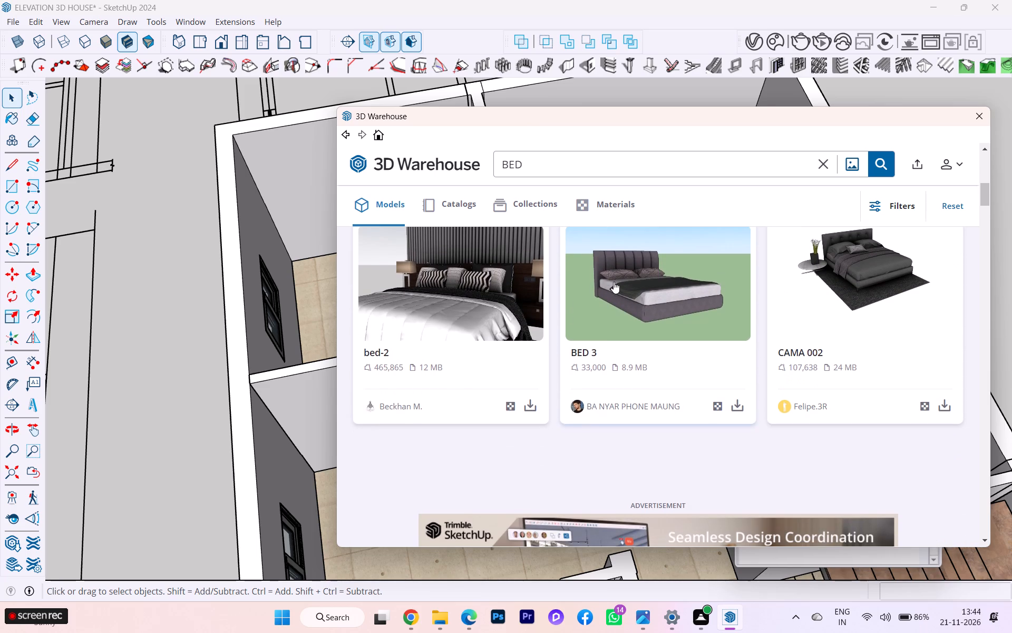
pyautogui.click(737, 411)
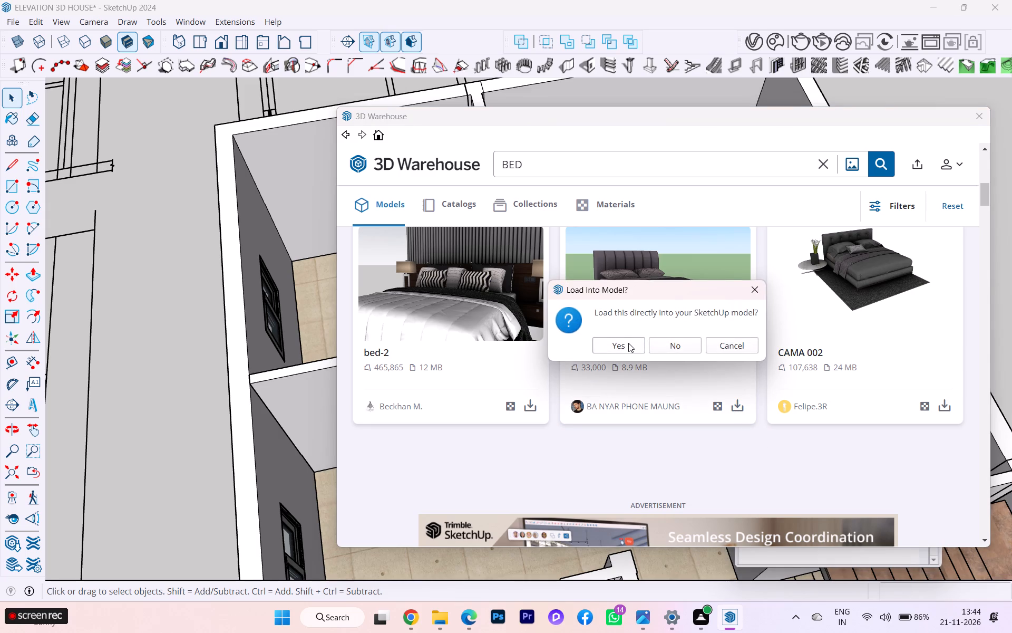
pyautogui.click(628, 343)
# Place the loaded bed inside the windowed corner room, with its foot end toward the outer end wall.
pyautogui.scroll(-3, 663, 327)
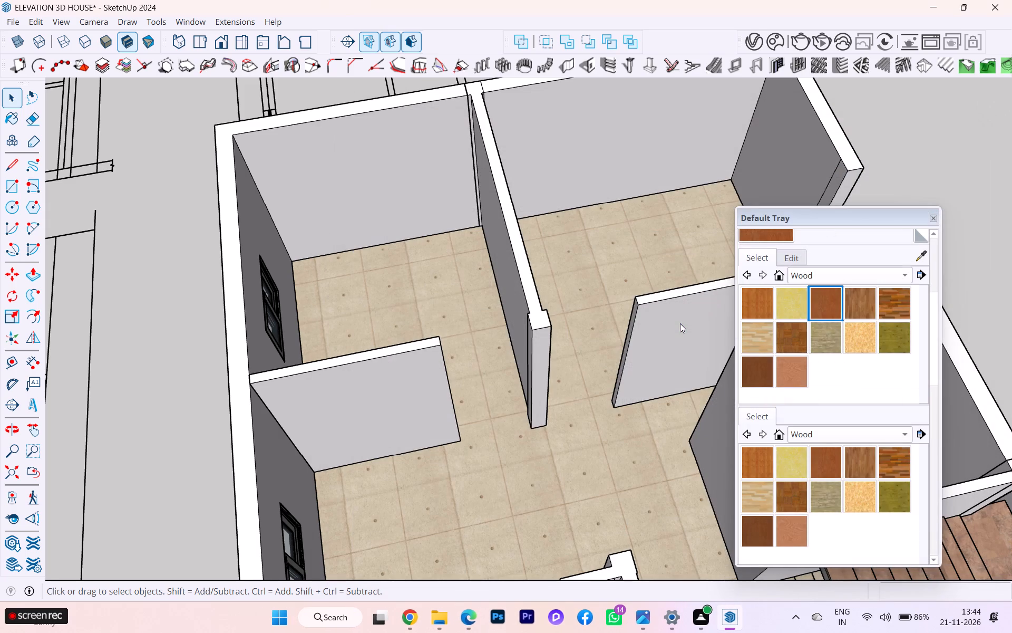
pyautogui.scroll(-11, 680, 323)
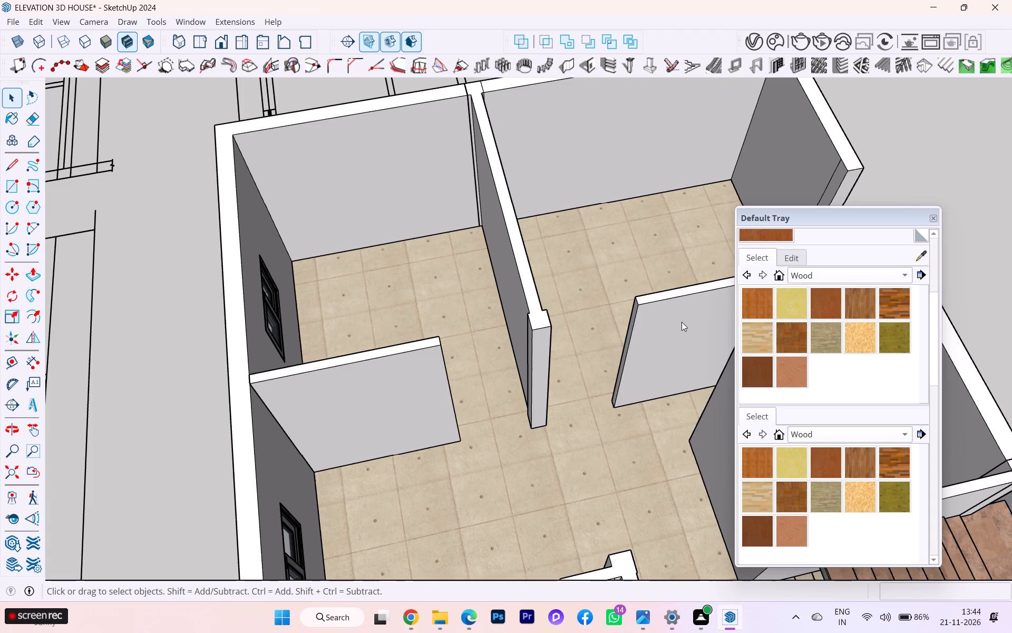
pyautogui.scroll(-4, 466, 264)
pyautogui.scroll(-10, 554, 264)
pyautogui.scroll(1, 569, 268)
pyautogui.scroll(-1, 569, 268)
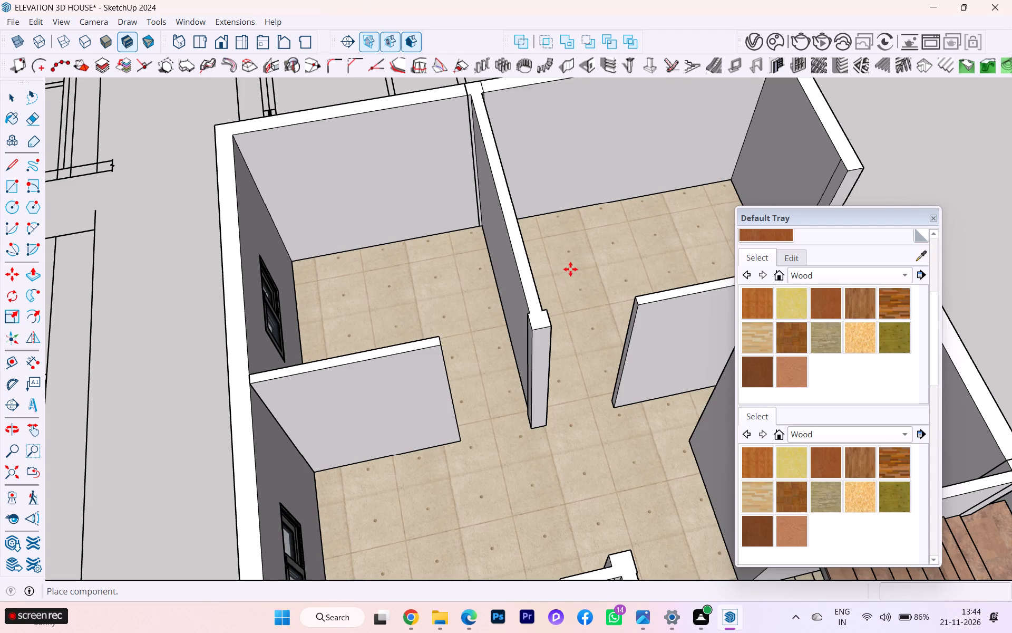
pyautogui.scroll(-1, 571, 269)
pyautogui.scroll(2, 571, 269)
pyautogui.scroll(-6, 571, 269)
pyautogui.scroll(1, 574, 269)
pyautogui.scroll(-1, 574, 269)
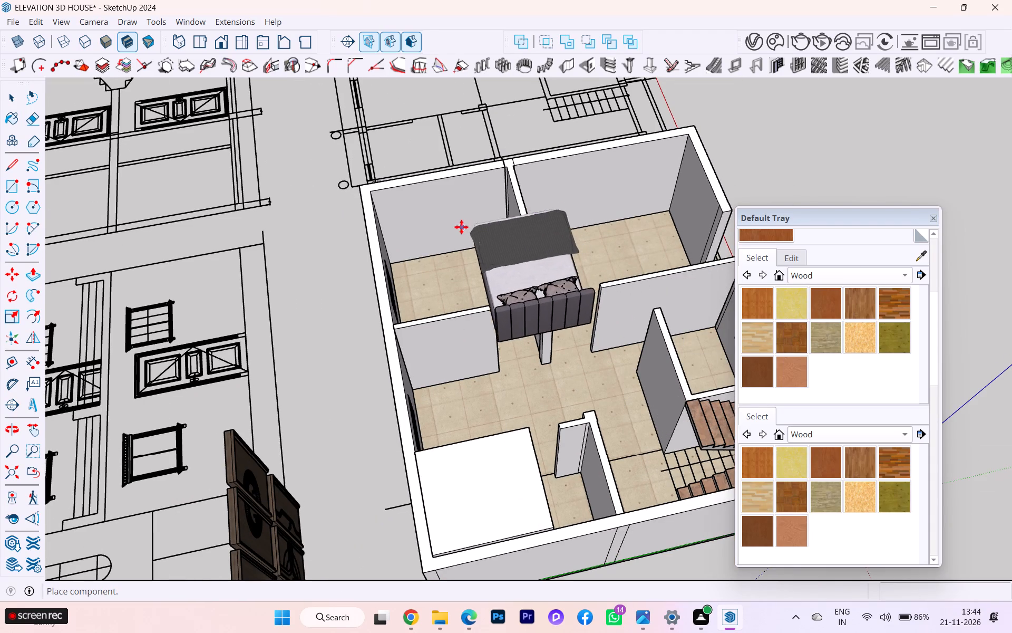
pyautogui.scroll(2, 449, 209)
pyautogui.moveTo(467, 222); pyautogui.dragTo(775, 320, button='middle')
pyautogui.scroll(-1, 529, 255)
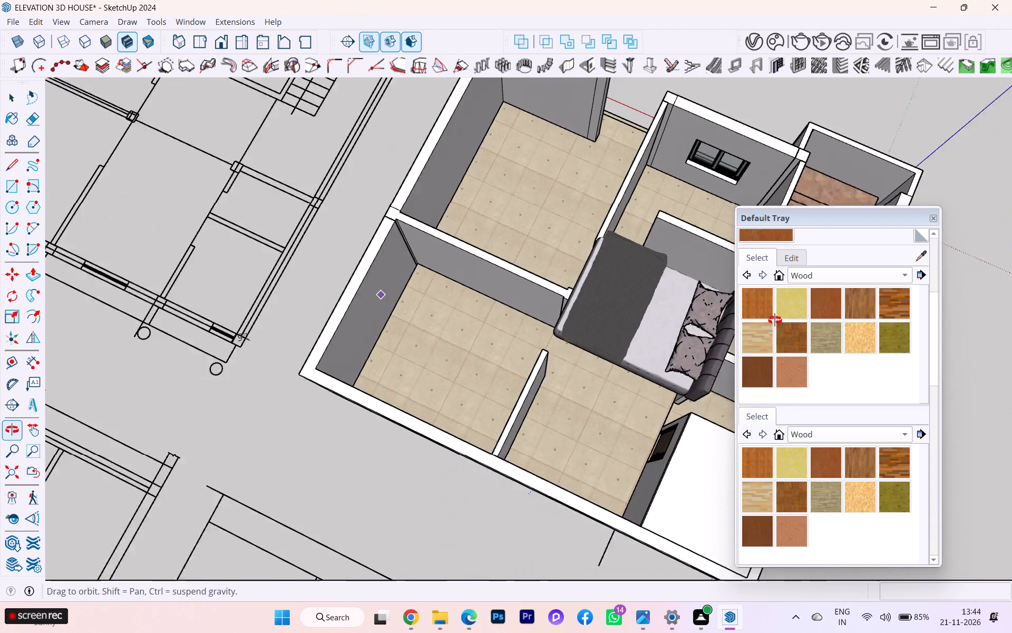
pyautogui.moveTo(775, 320); pyautogui.dragTo(775, 321, button='middle')
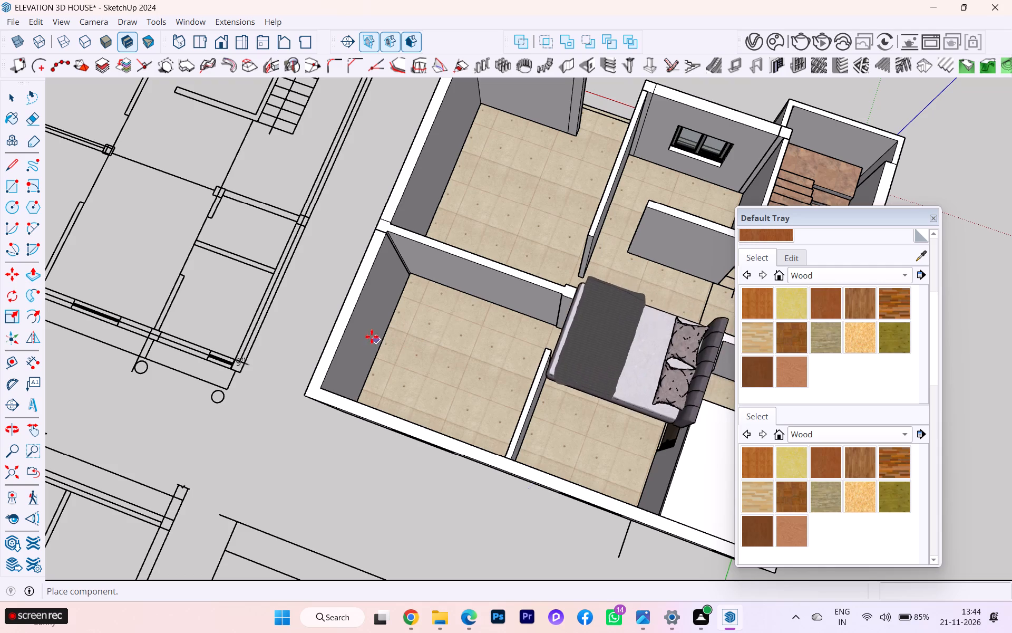
pyautogui.click(251, 309)
# Lower the bed straight down onto the corner room's floor, constrained to the vertical axis, by about 16' 6".
pyautogui.scroll(3, 452, 312)
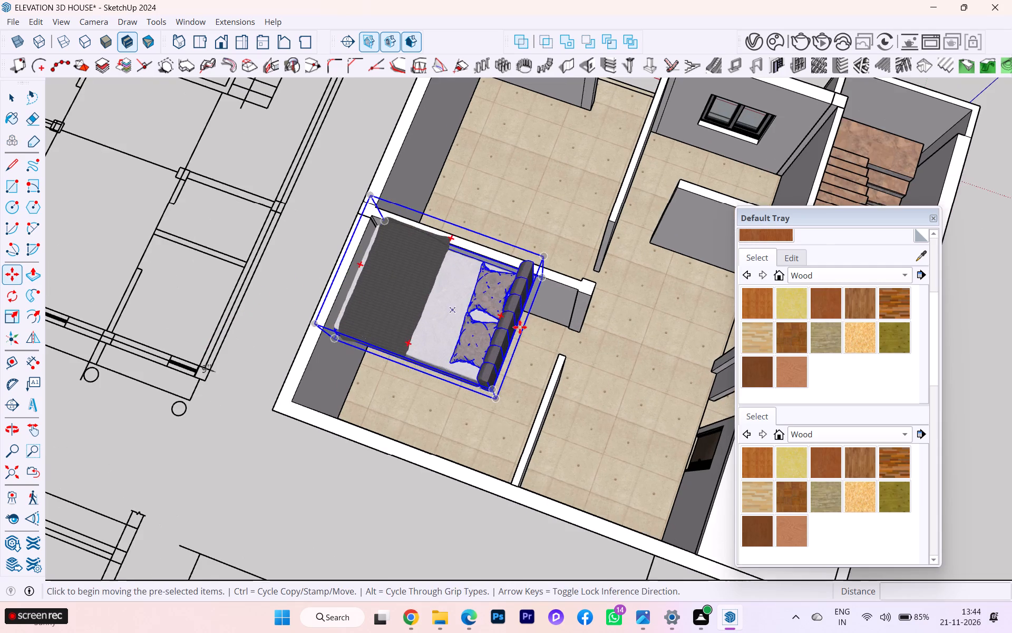
pyautogui.moveTo(539, 326); pyautogui.dragTo(86, 282, button='middle')
pyautogui.scroll(4, 412, 227)
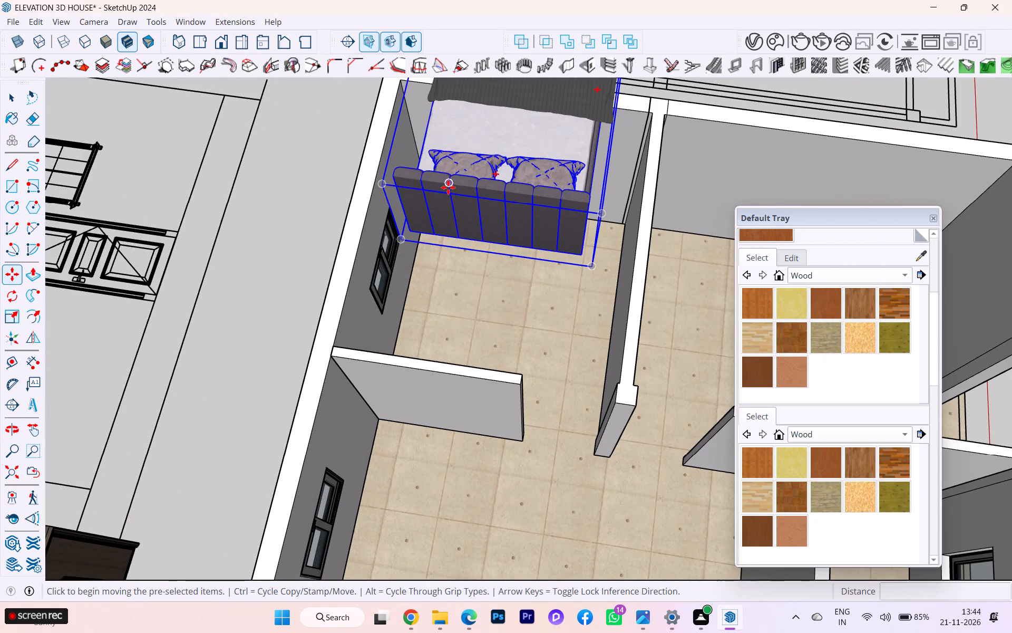
pyautogui.click(4, 270)
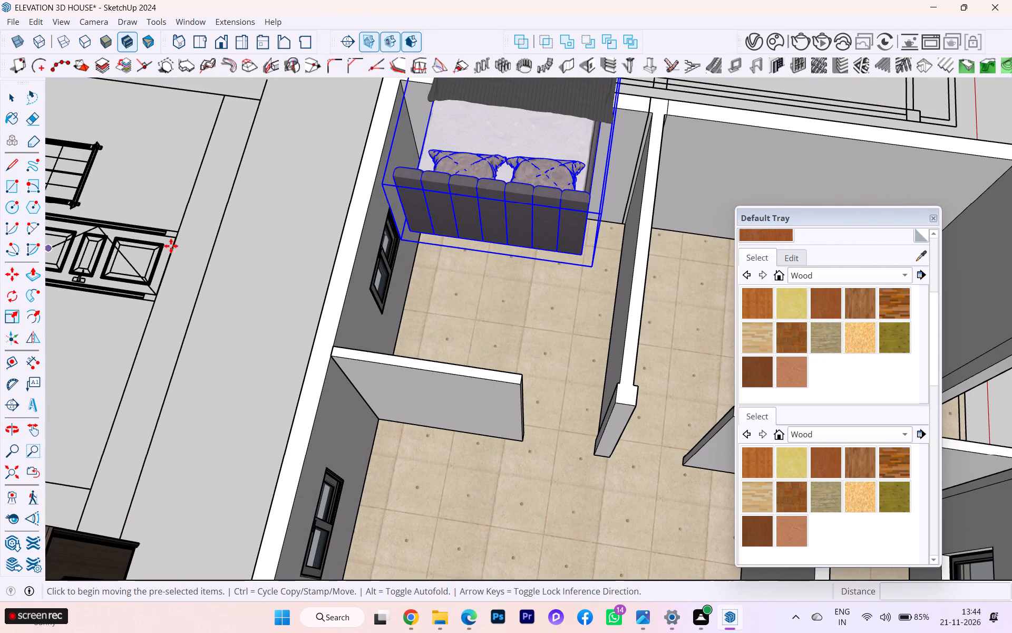
pyautogui.click(580, 254)
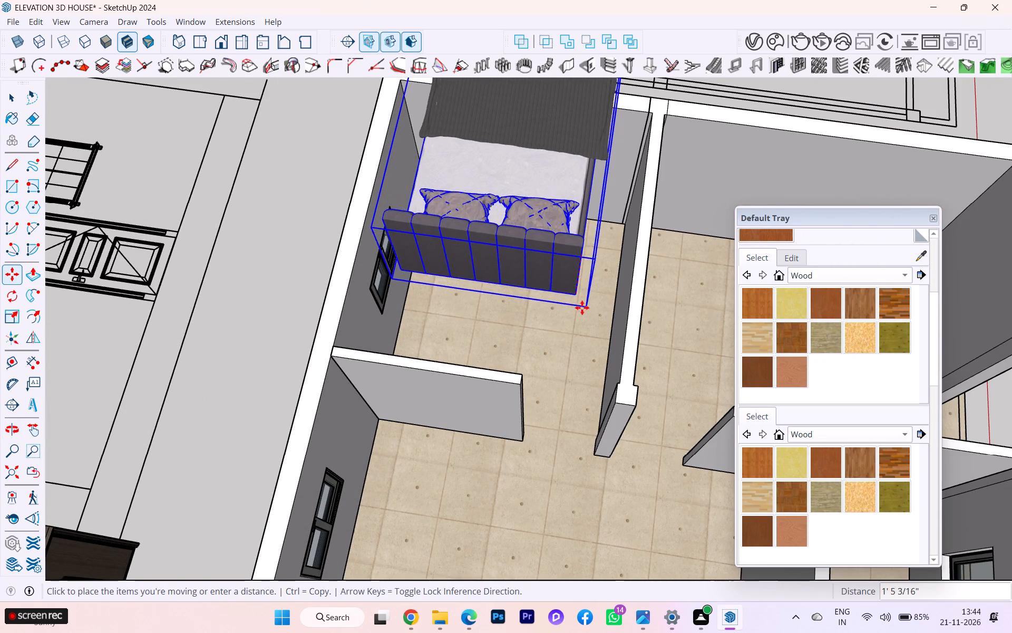
pyautogui.scroll(-1, 582, 309)
pyautogui.moveTo(583, 305); pyautogui.dragTo(674, 267, button='middle')
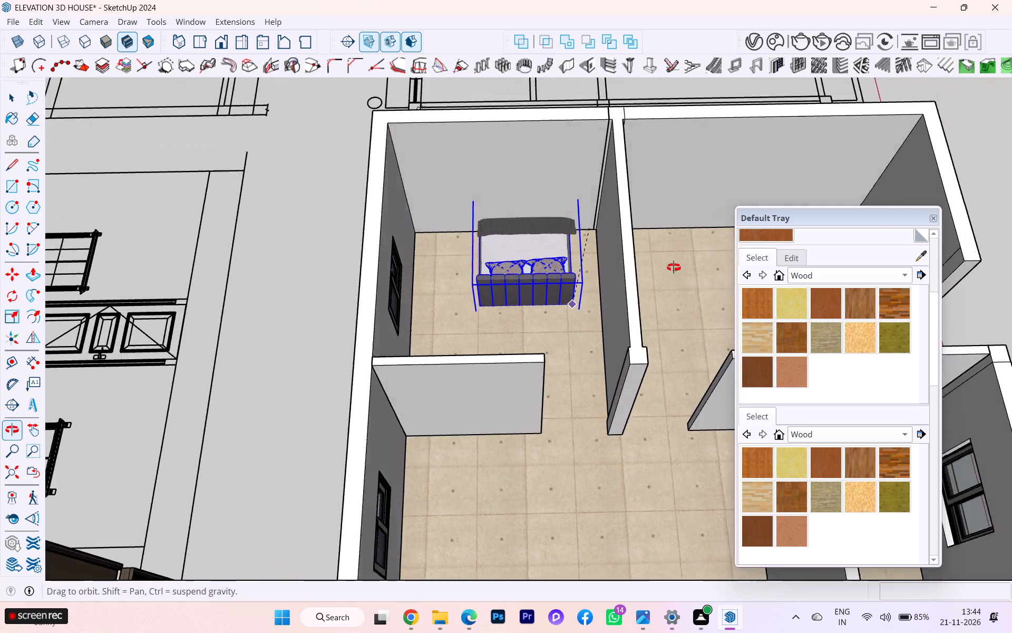
pyautogui.moveTo(674, 267); pyautogui.dragTo(702, 253, button='middle')
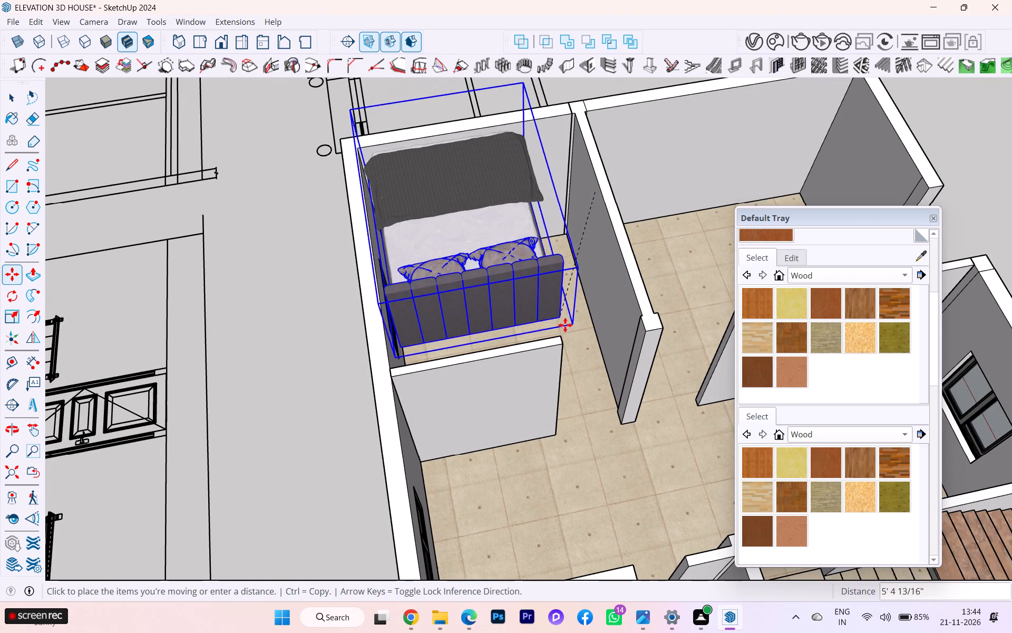
pyautogui.press('Up')
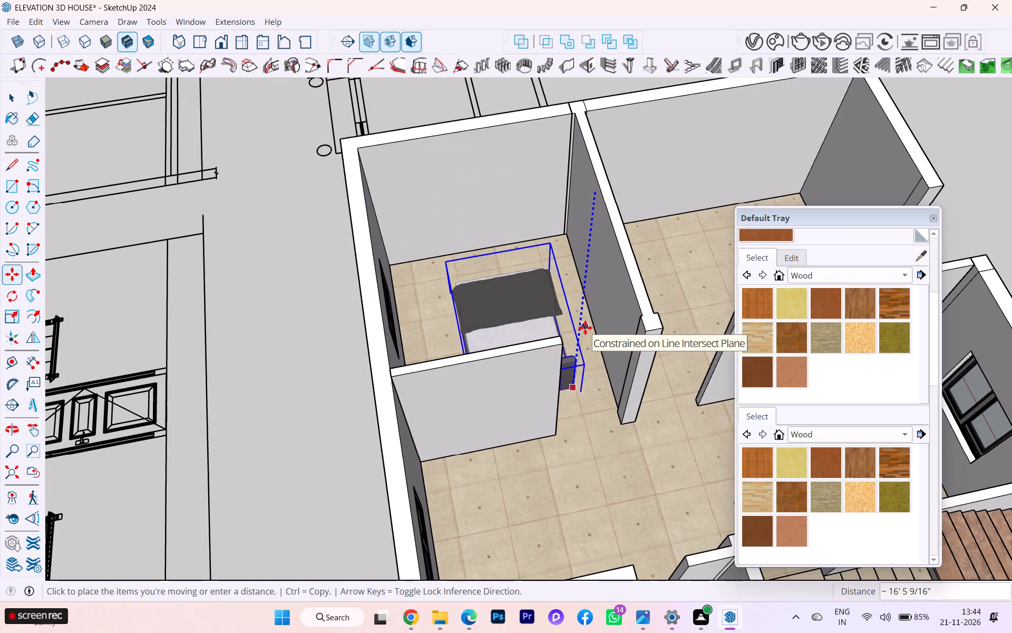
pyautogui.click(584, 328)
# Raise the bed about 1' 1", moving it by the bottom corner of its headboard.
pyautogui.scroll(2, 577, 358)
pyautogui.scroll(-1, 577, 358)
pyautogui.scroll(2, 577, 358)
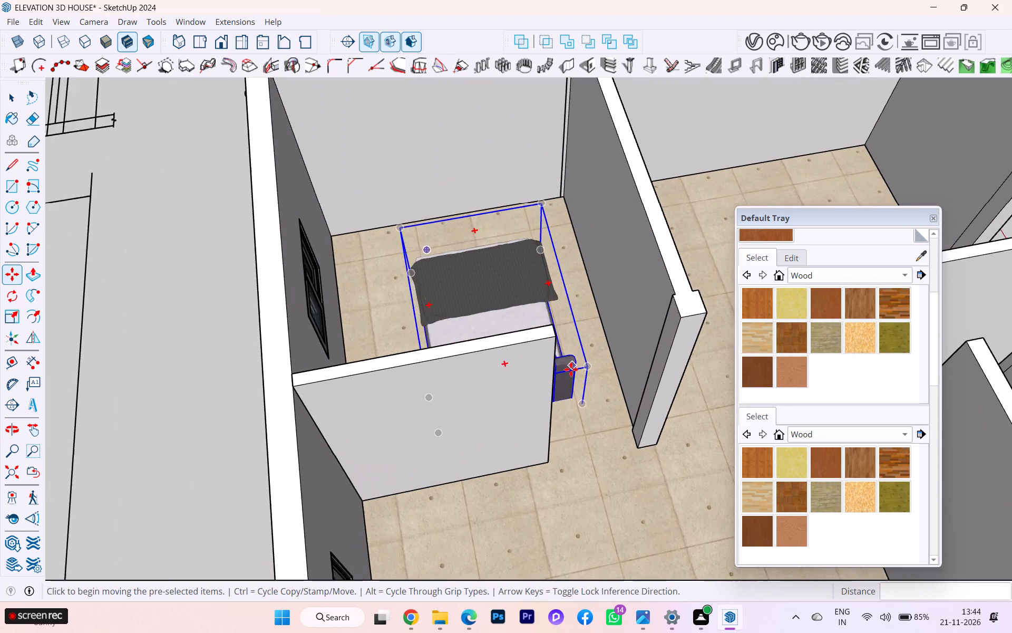
pyautogui.scroll(9, 586, 413)
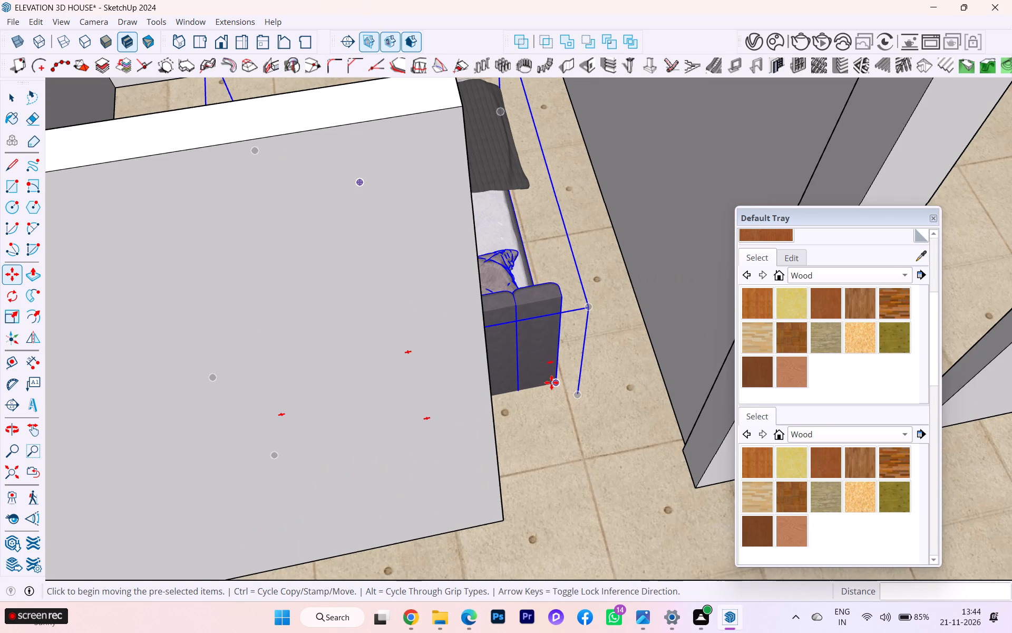
pyautogui.click(551, 382)
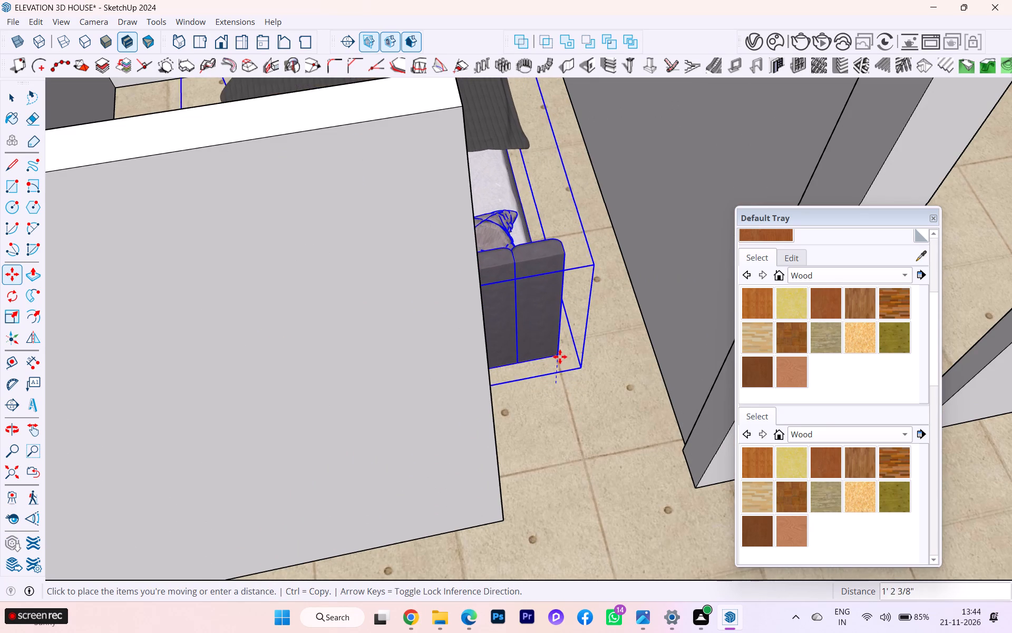
pyautogui.click(562, 359)
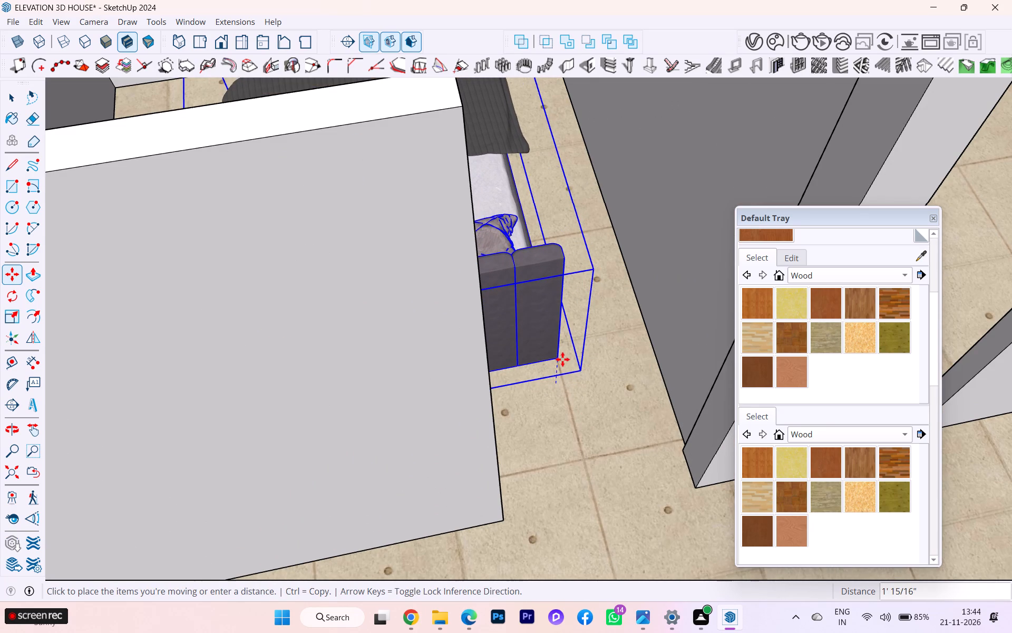
# Lower the bed along the vertical axis toward the floor tiles, by about 1 7/8" and again by about 11 5/16".
pyautogui.scroll(-1, 568, 362)
pyautogui.moveTo(568, 362); pyautogui.dragTo(550, 291, button='middle')
pyautogui.scroll(5, 537, 375)
pyautogui.scroll(-1, 615, 391)
pyautogui.moveTo(615, 391); pyautogui.dragTo(615, 368, button='middle')
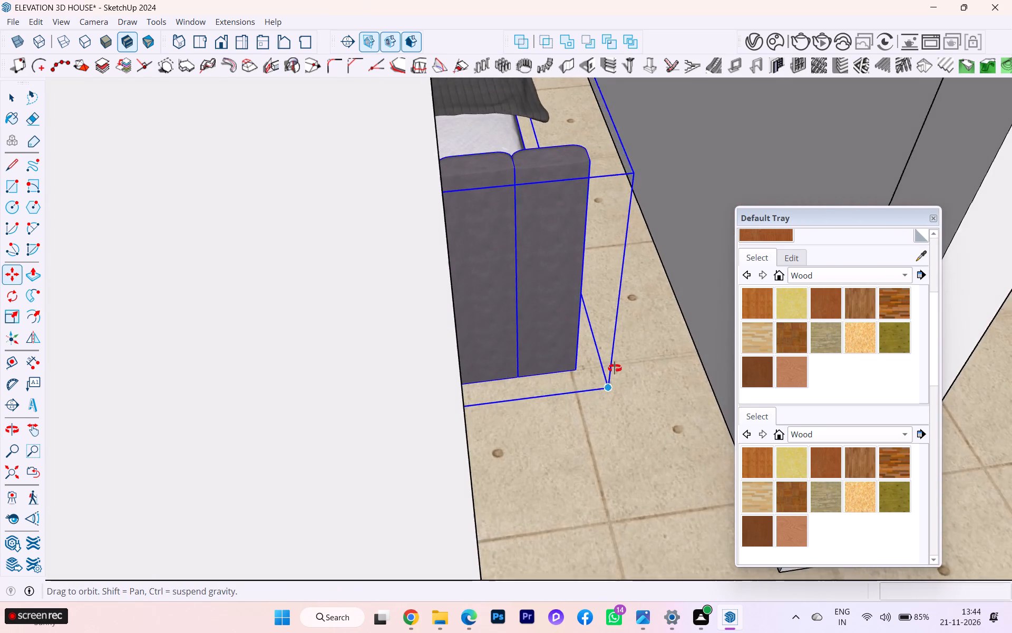
pyautogui.moveTo(615, 368); pyautogui.dragTo(561, 272, button='middle')
pyautogui.scroll(3, 578, 342)
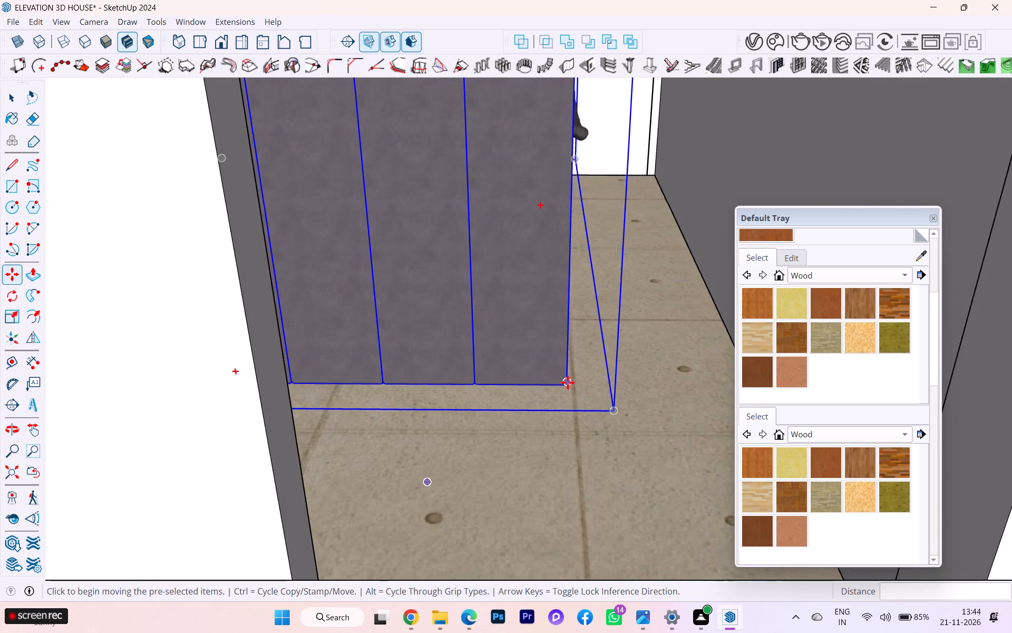
pyautogui.click(569, 384)
pyautogui.press('Up')
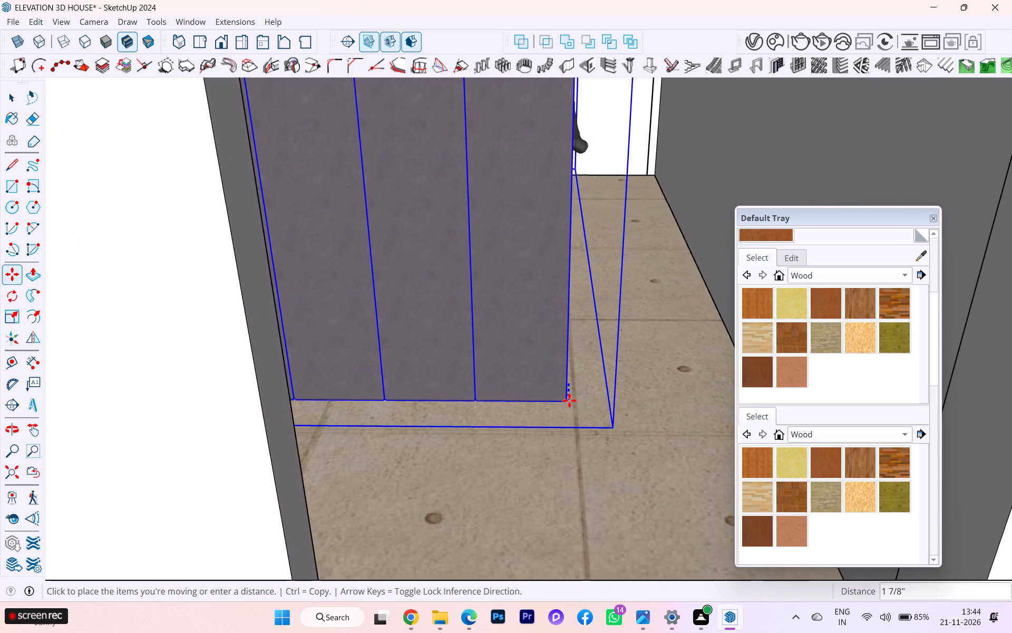
pyautogui.click(569, 400)
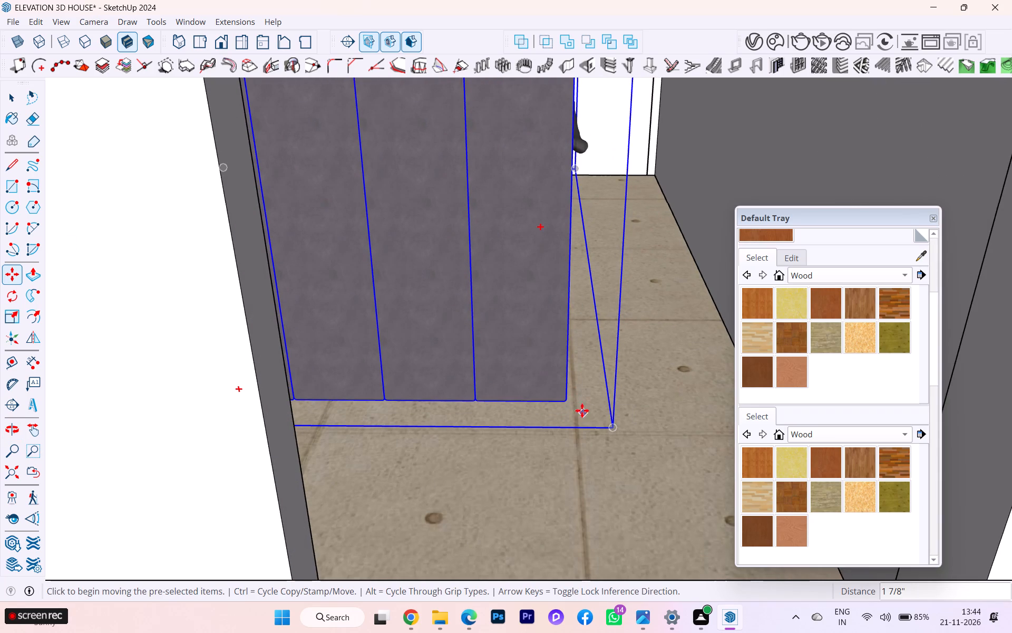
pyautogui.click(565, 397)
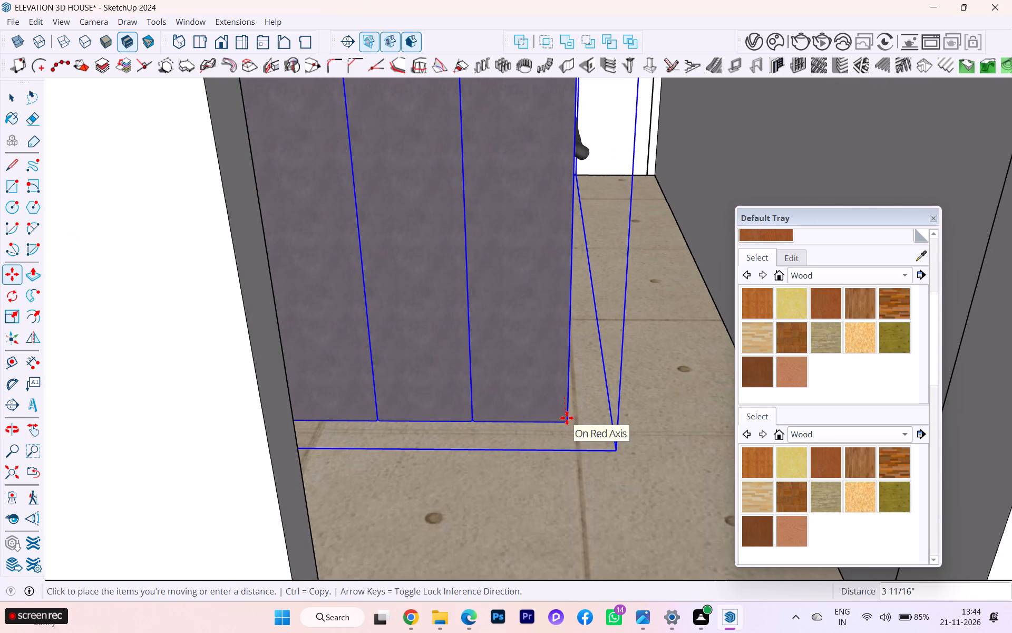
pyautogui.press('Up')
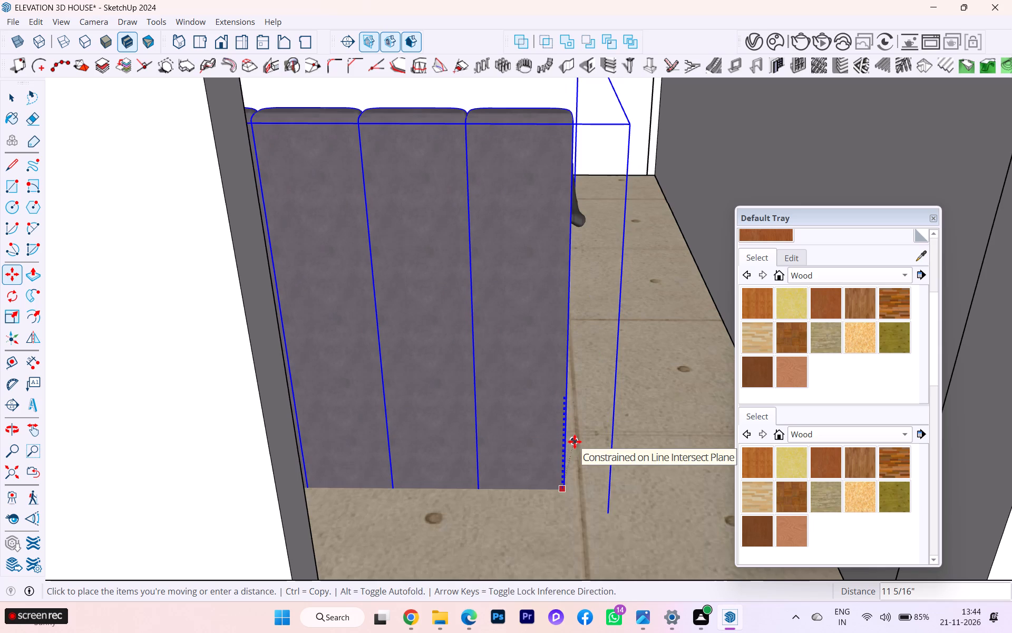
pyautogui.click(575, 442)
# Fine-adjust the bed's height by about 11/16" along the vertical axis so the headboard's base sits at floor level.
pyautogui.scroll(-5, 601, 438)
pyautogui.scroll(7, 579, 464)
pyautogui.scroll(-2, 575, 492)
pyautogui.scroll(4, 575, 492)
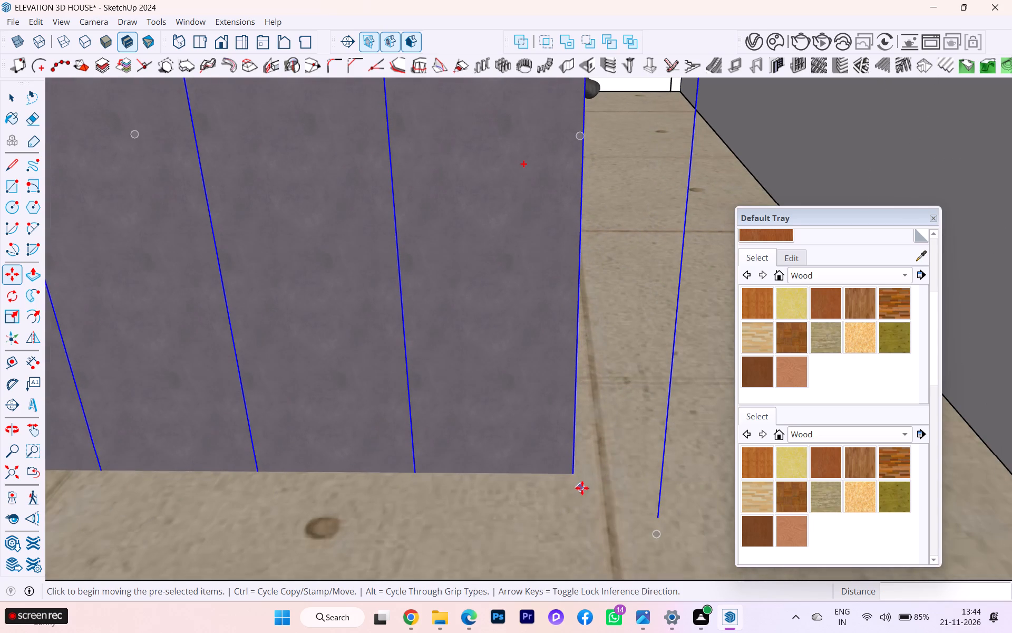
pyautogui.click(569, 472)
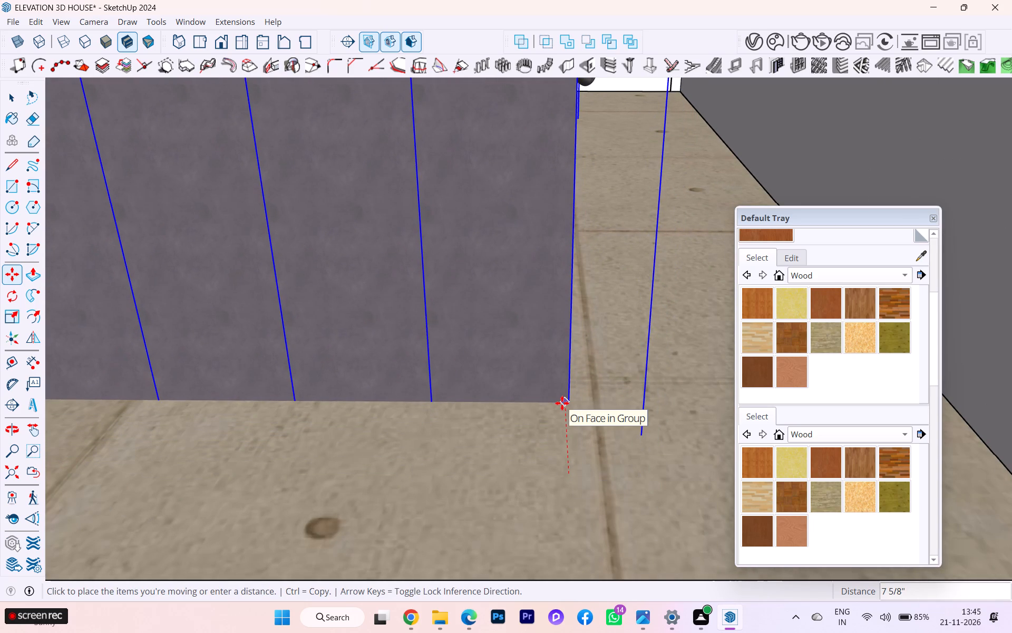
pyautogui.press('Up')
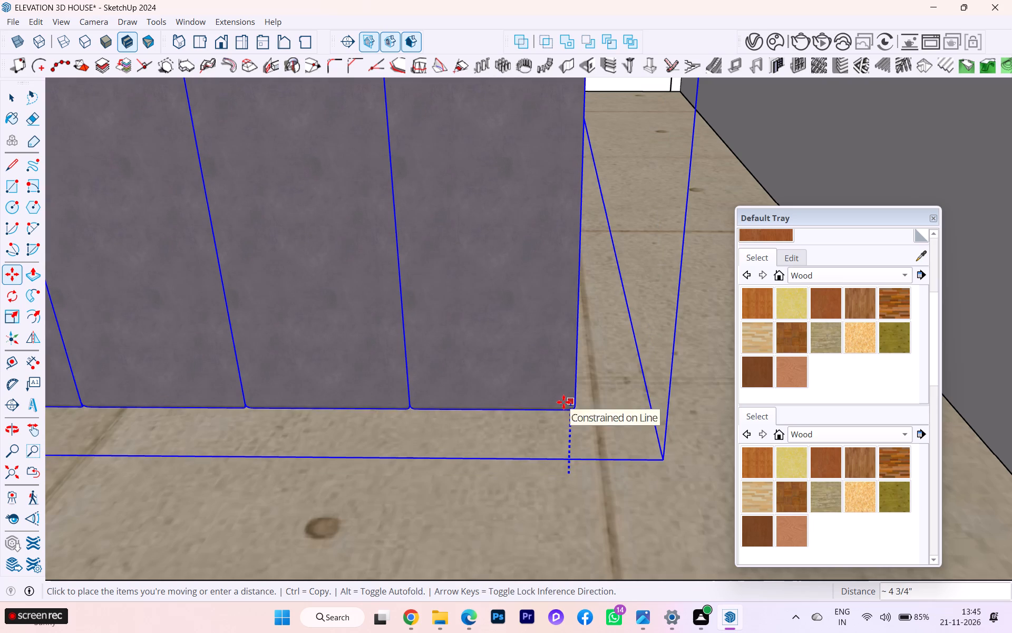
pyautogui.click(568, 464)
# Rotate the bed 90 degrees on the floor so its headboard end faces the windowed wall.
pyautogui.scroll(-5, 599, 453)
pyautogui.scroll(1, 606, 454)
pyautogui.scroll(-12, 607, 454)
pyautogui.moveTo(566, 438); pyautogui.dragTo(526, 590, button='middle')
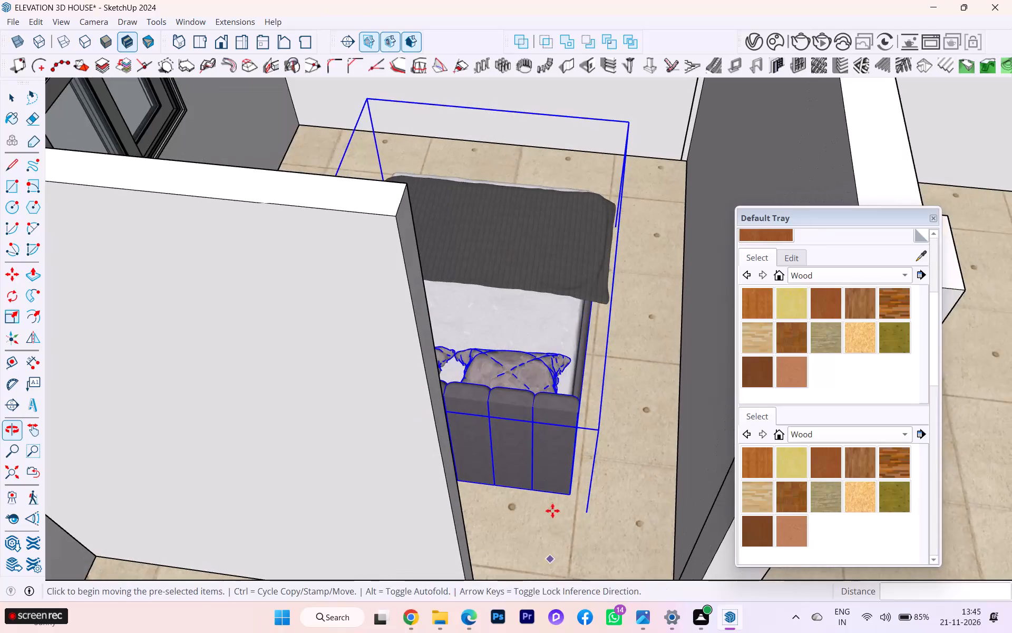
pyautogui.scroll(-3, 514, 402)
pyautogui.moveTo(472, 414); pyautogui.dragTo(482, 505, button='middle')
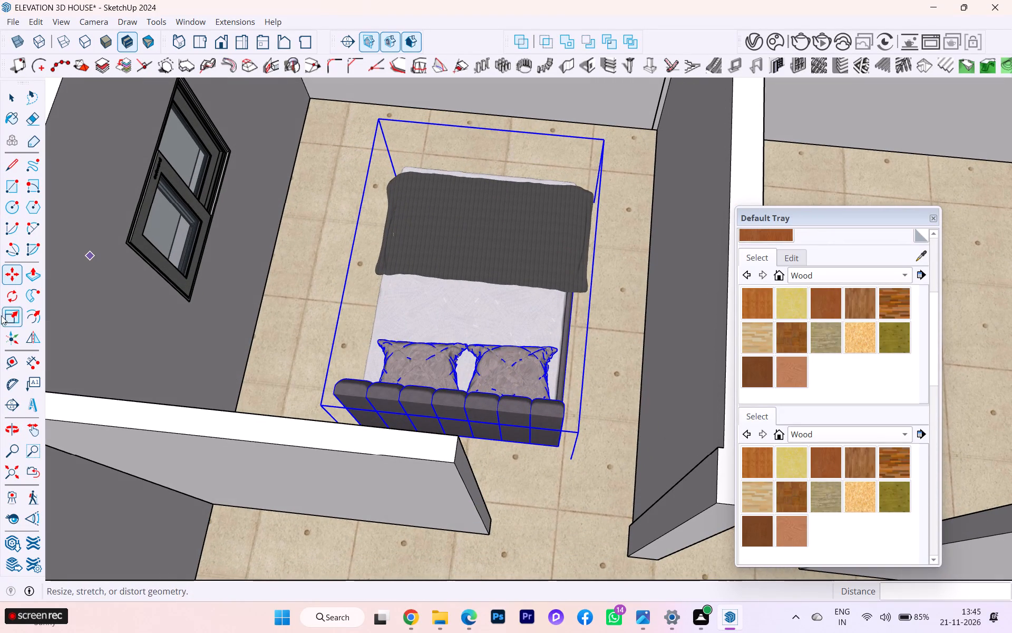
pyautogui.click(12, 292)
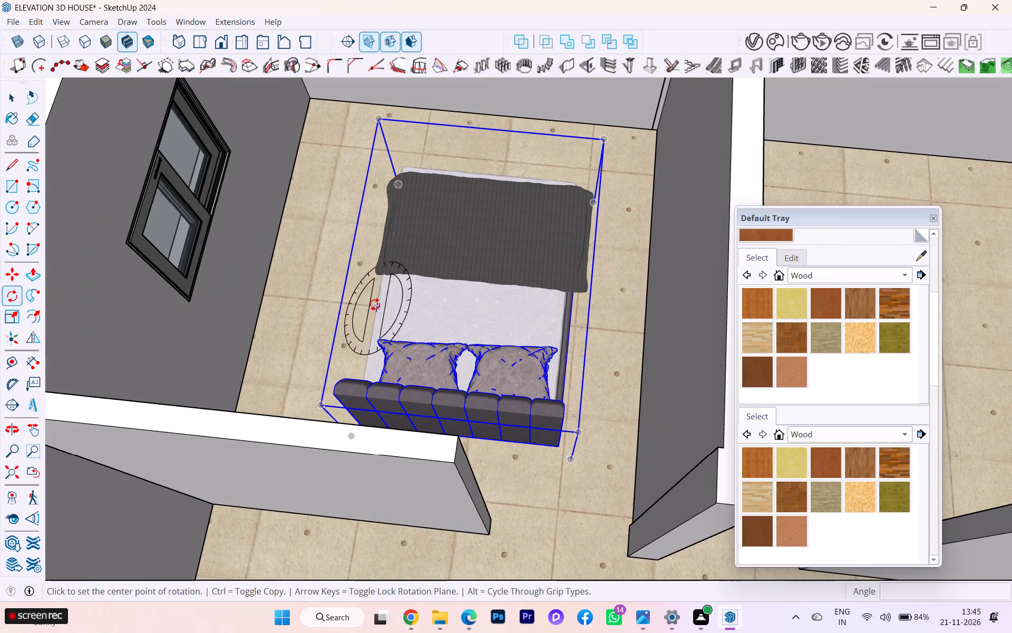
pyautogui.click(361, 298)
pyautogui.click(367, 262)
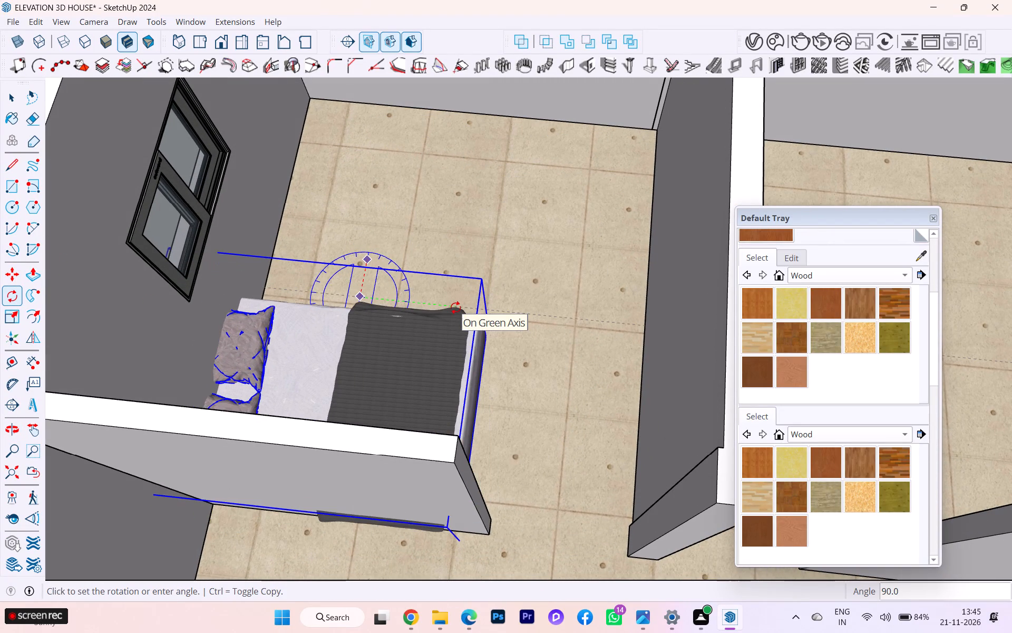
pyautogui.write('90')
pyautogui.press('Return')
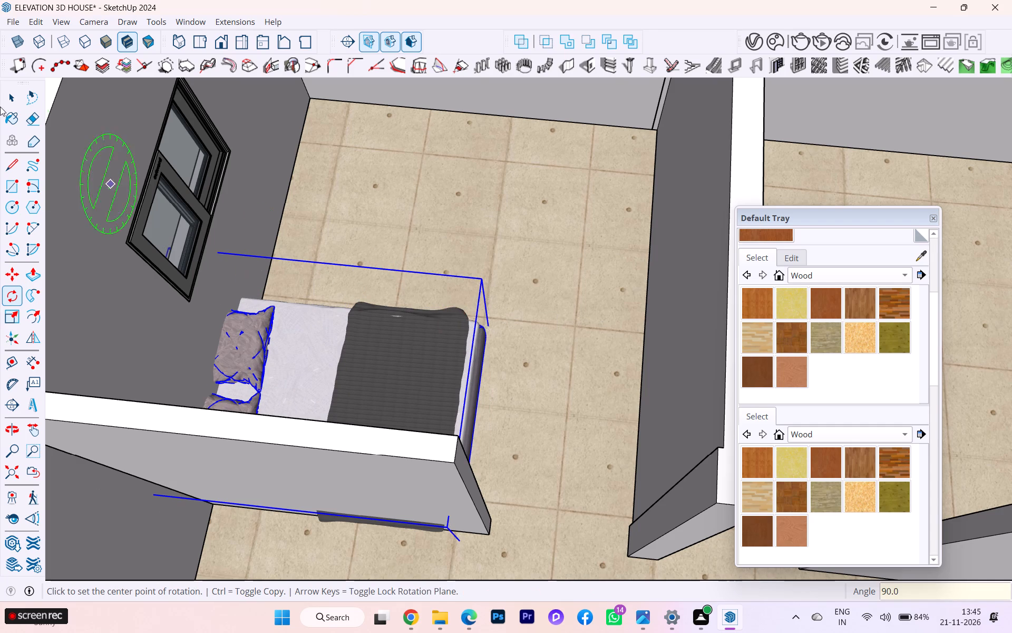
# Move the bed about 5' along the red axis, away from the short partition toward the outer end wall.
pyautogui.click(16, 275)
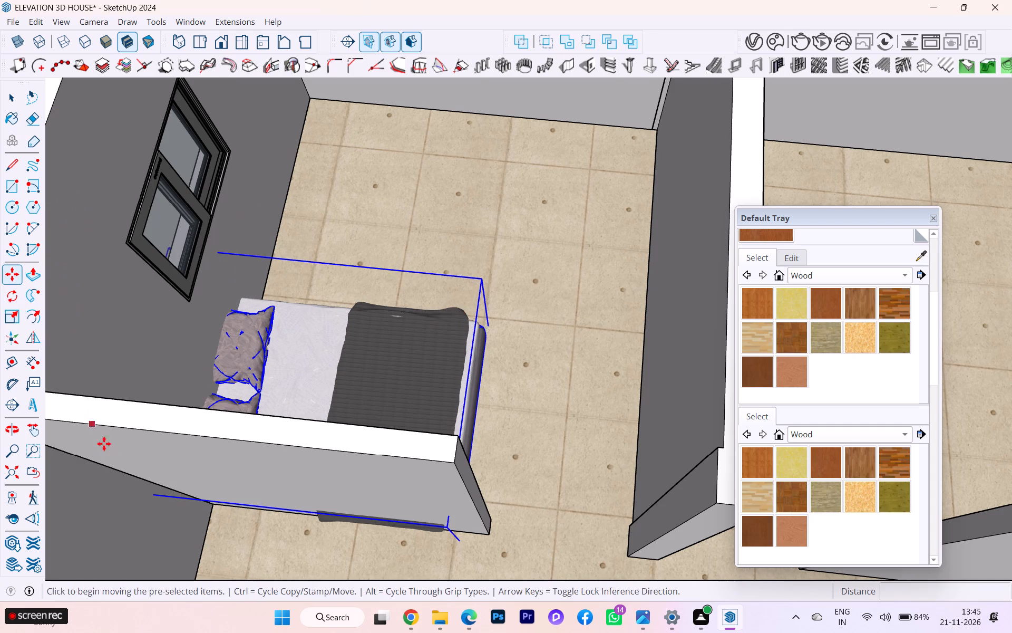
pyautogui.click(163, 497)
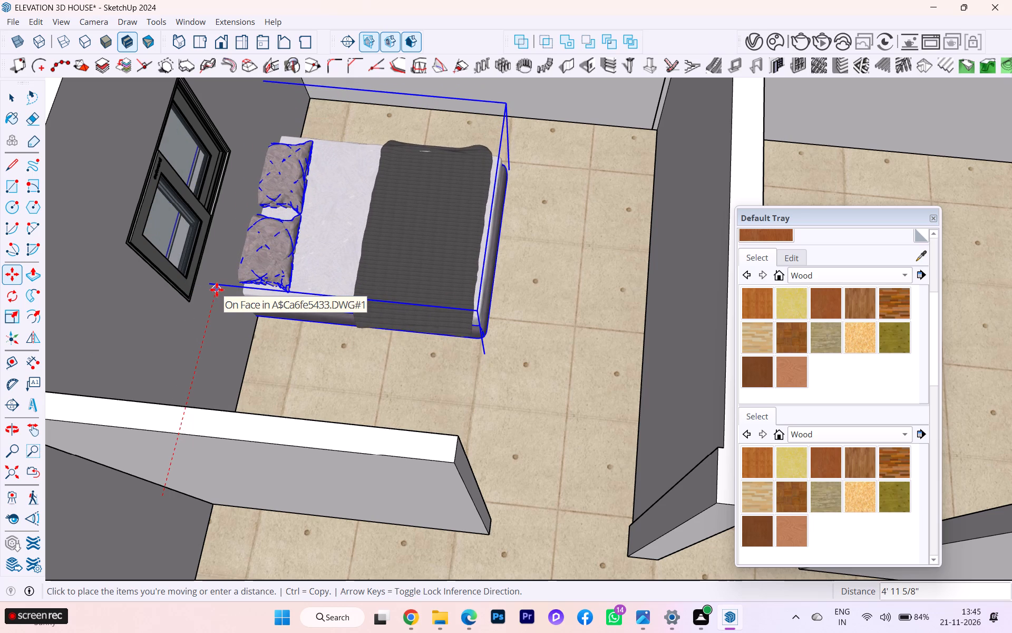
pyautogui.press('Right')
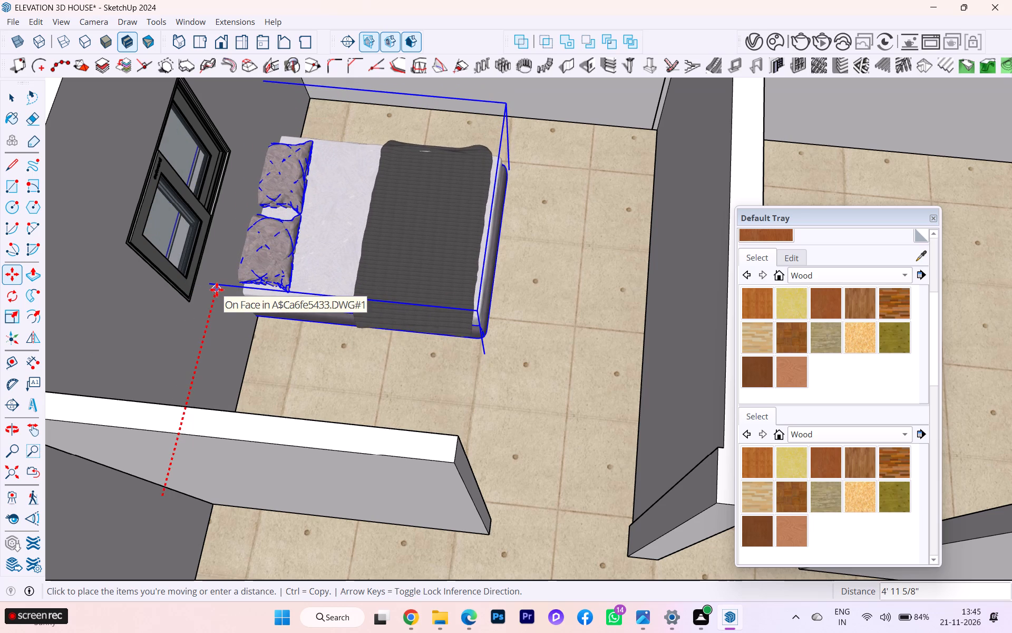
pyautogui.click(222, 287)
# Move the bed about 1' 6" along the green axis so its headboard comes clear of the windowed wall.
pyautogui.scroll(3, 241, 312)
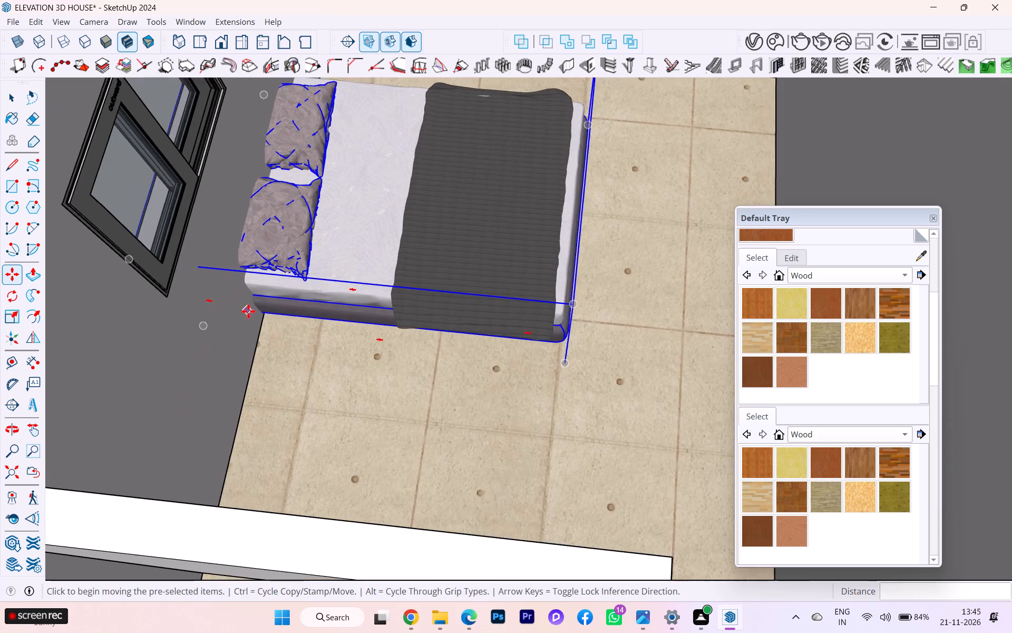
pyautogui.scroll(2, 250, 310)
pyautogui.click(261, 313)
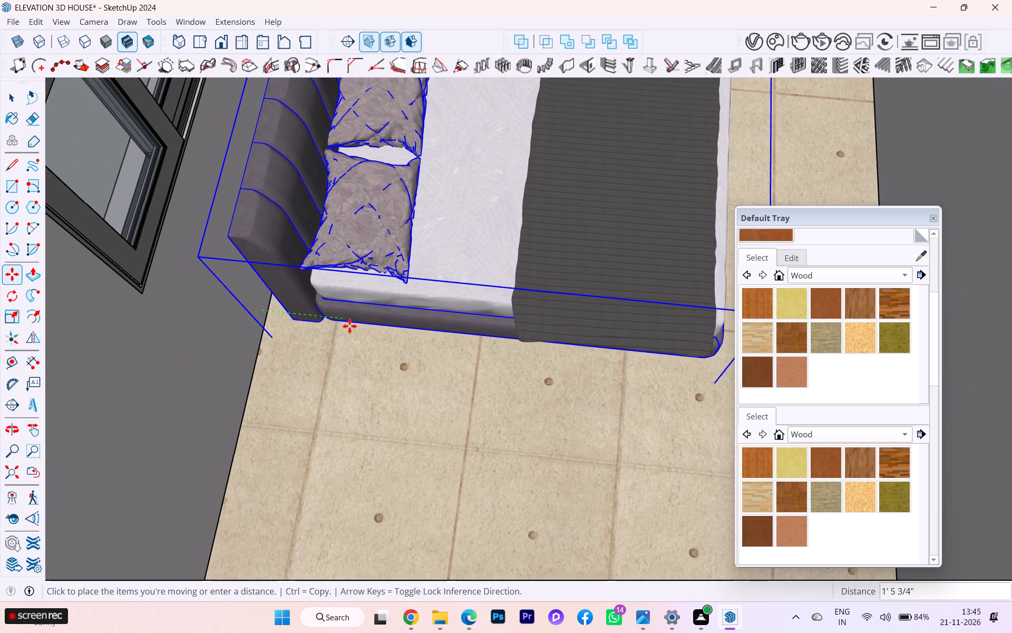
pyautogui.click(351, 326)
# Move the bed by its headboard's bottom corner about 3' 2" toward the windowed wall.
pyautogui.scroll(-6, 340, 323)
pyautogui.moveTo(343, 331); pyautogui.dragTo(404, 335, button='middle')
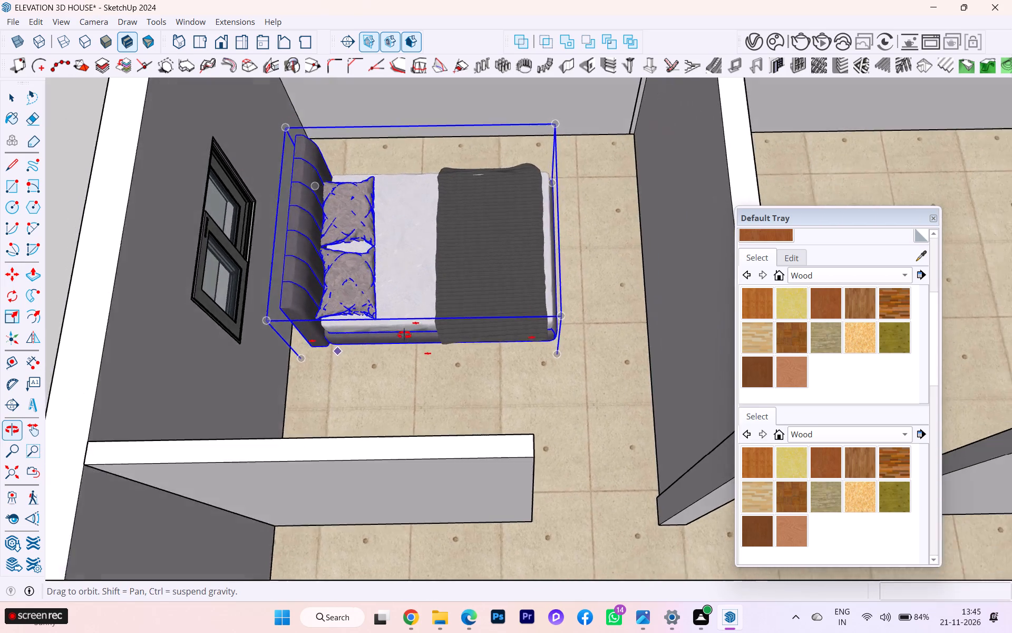
pyautogui.moveTo(404, 335); pyautogui.dragTo(534, 334, button='middle')
pyautogui.scroll(4, 279, 416)
pyautogui.scroll(-3, 353, 453)
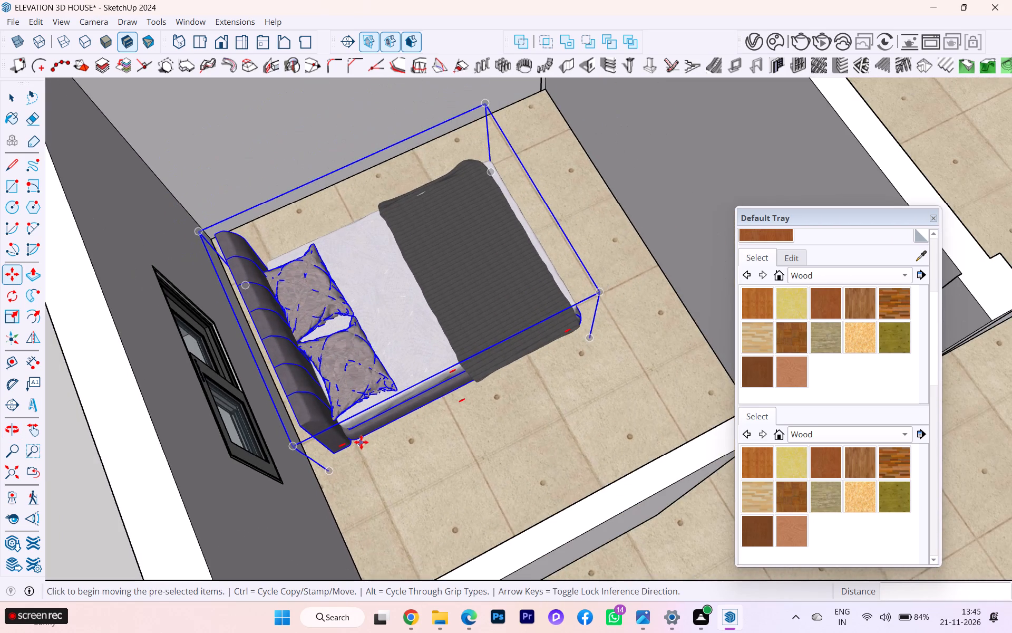
pyautogui.moveTo(361, 439); pyautogui.dragTo(355, 423, button='middle')
pyautogui.scroll(1, 325, 449)
pyautogui.scroll(-1, 325, 449)
pyautogui.scroll(3, 325, 449)
pyautogui.scroll(-2, 335, 446)
pyautogui.scroll(4, 335, 446)
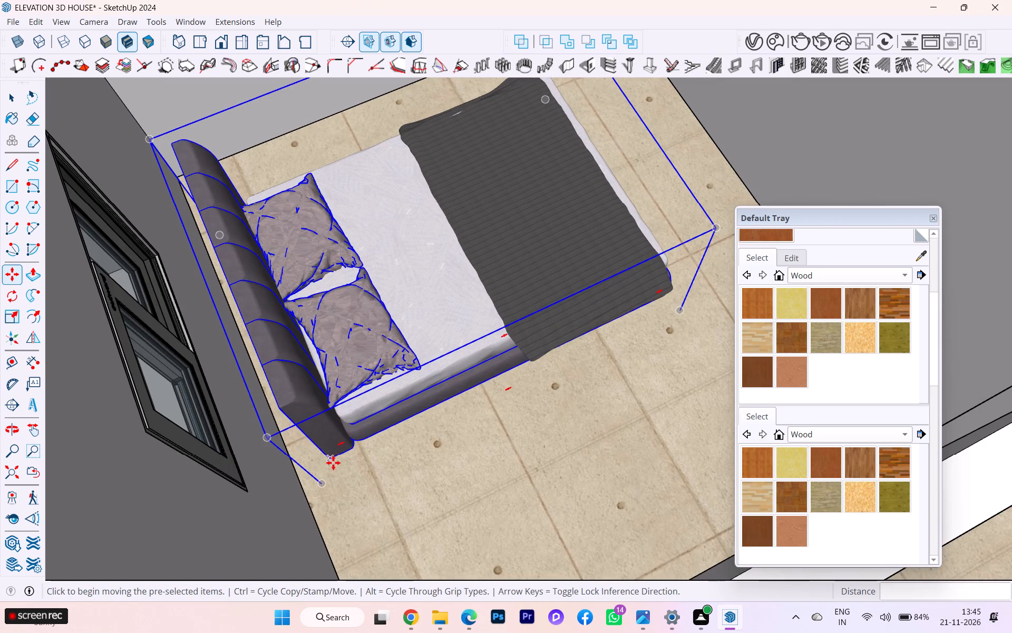
pyautogui.click(333, 463)
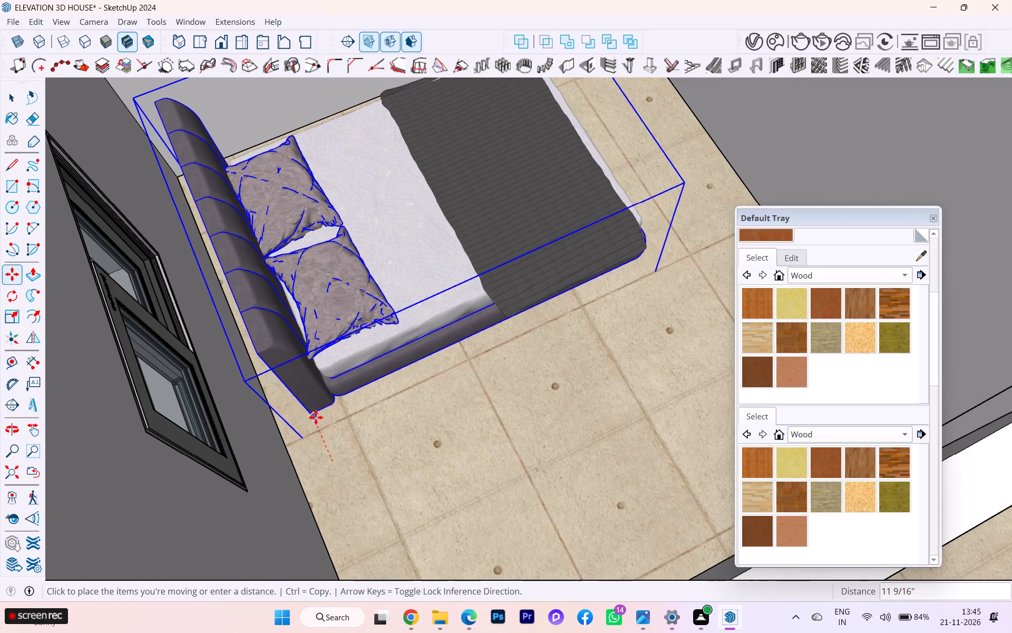
pyautogui.click(290, 408)
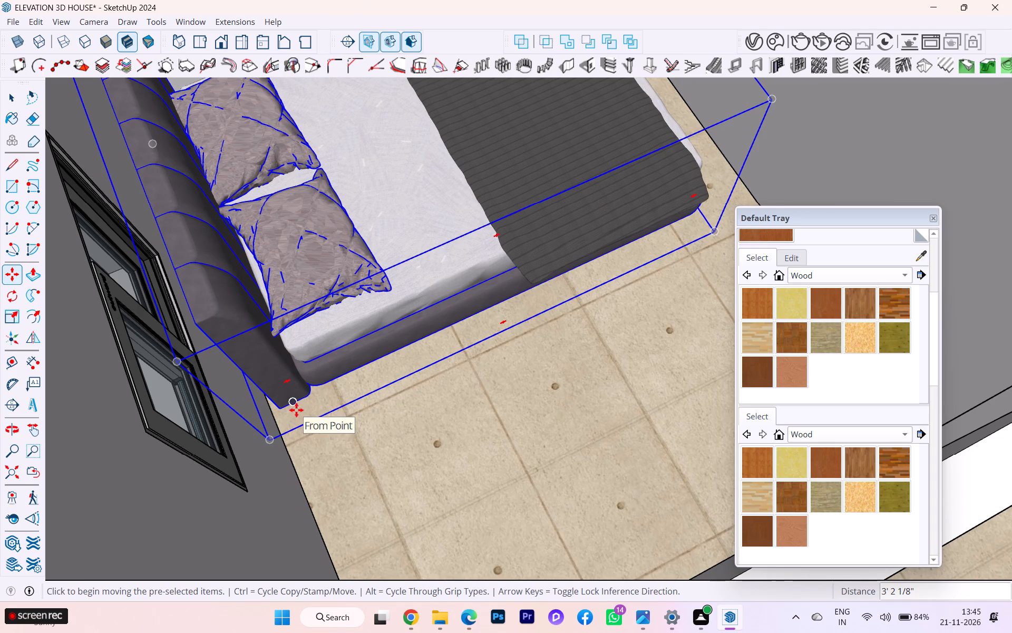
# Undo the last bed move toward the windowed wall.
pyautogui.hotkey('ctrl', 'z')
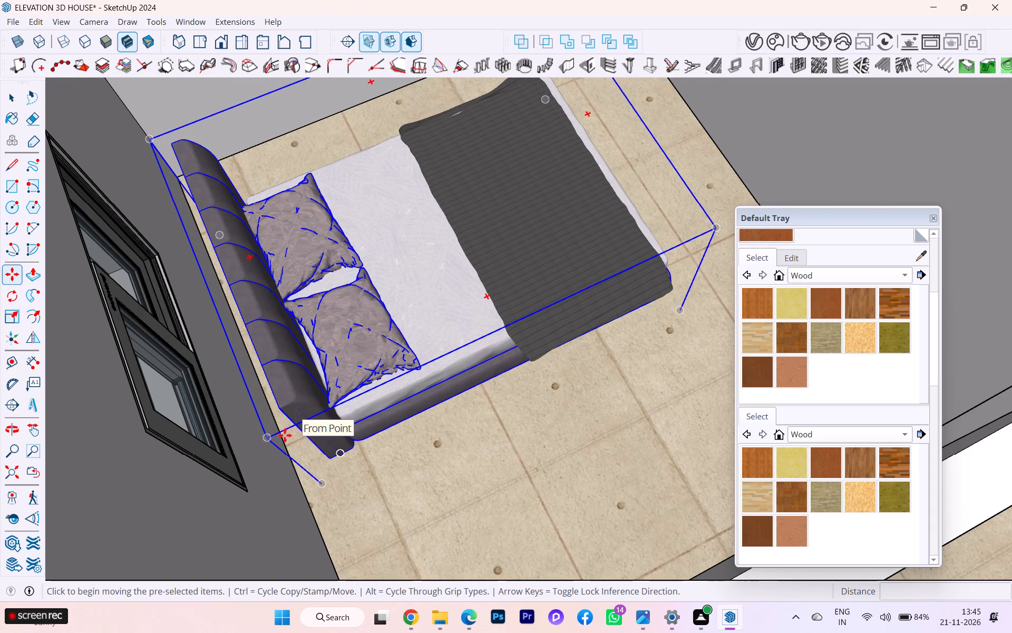
# Move the bed by its headboard's bottom corner about 7" toward the windowed wall, bringing the headboard against it.
pyautogui.scroll(2, 278, 450)
pyautogui.scroll(-1, 298, 448)
pyautogui.moveTo(300, 447); pyautogui.dragTo(427, 458, button='middle')
pyautogui.scroll(1, 325, 456)
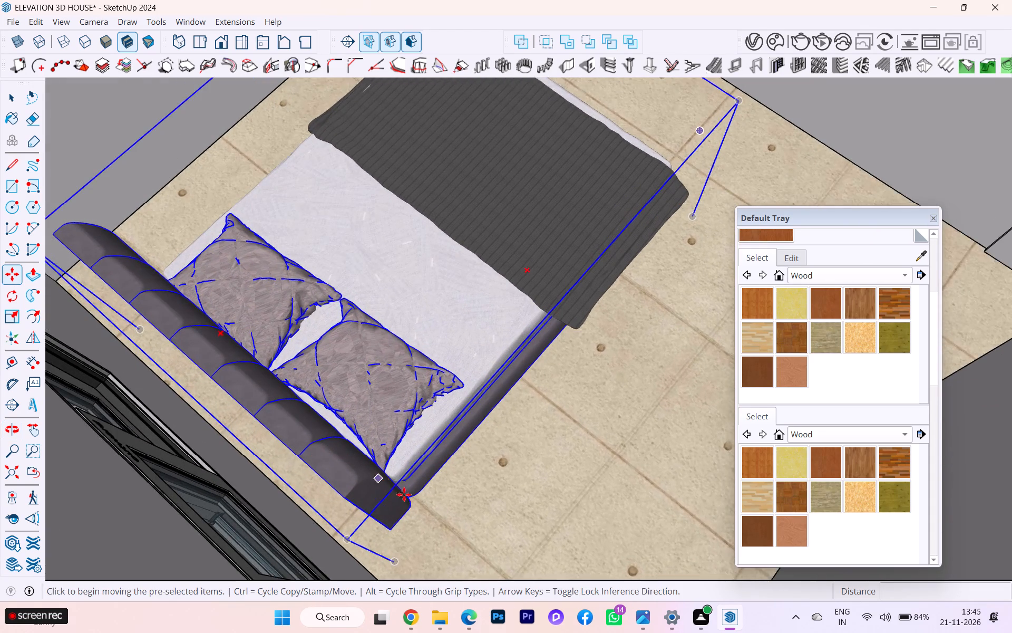
pyautogui.scroll(1, 390, 526)
pyautogui.click(393, 531)
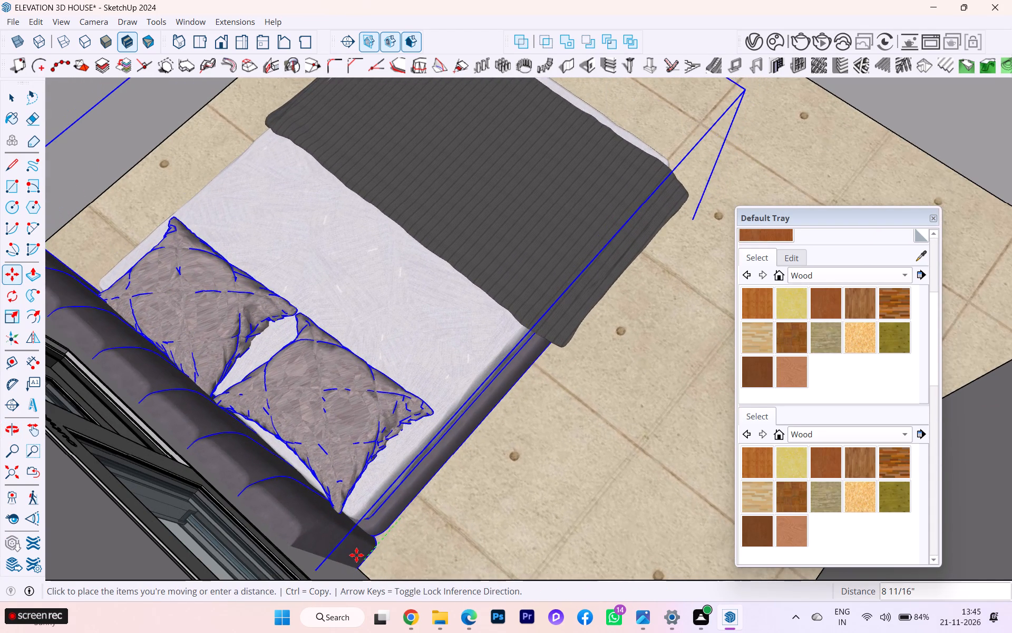
pyautogui.click(370, 551)
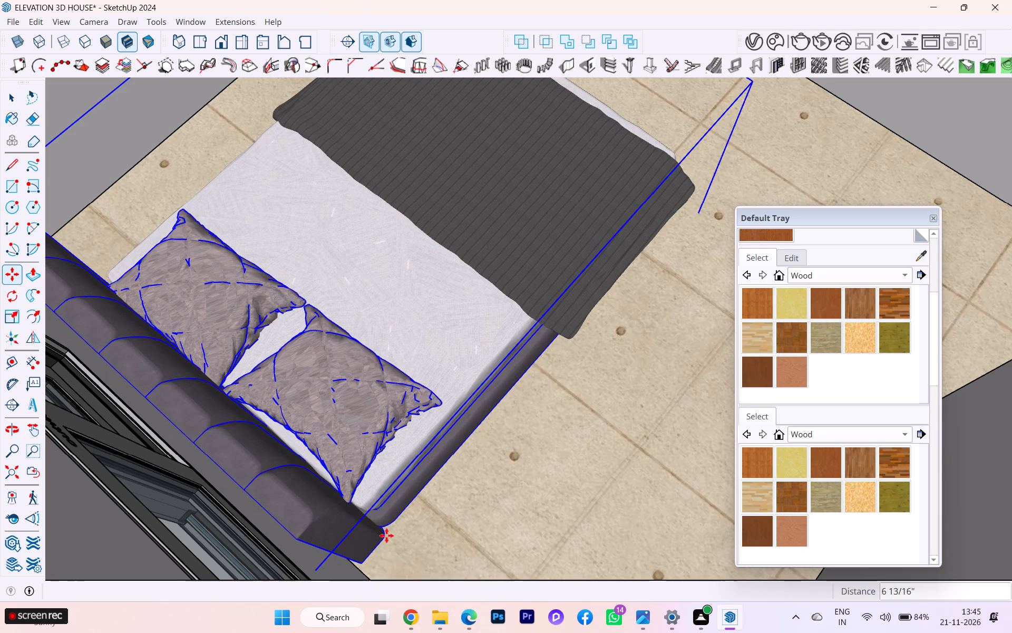
# Move the bed about 10" along the windowed wall toward the outer end wall.
pyautogui.scroll(-1, 558, 449)
pyautogui.scroll(1, 562, 449)
pyautogui.scroll(-1, 562, 449)
pyautogui.scroll(2, 562, 448)
pyautogui.scroll(-2, 562, 448)
pyautogui.click(379, 560)
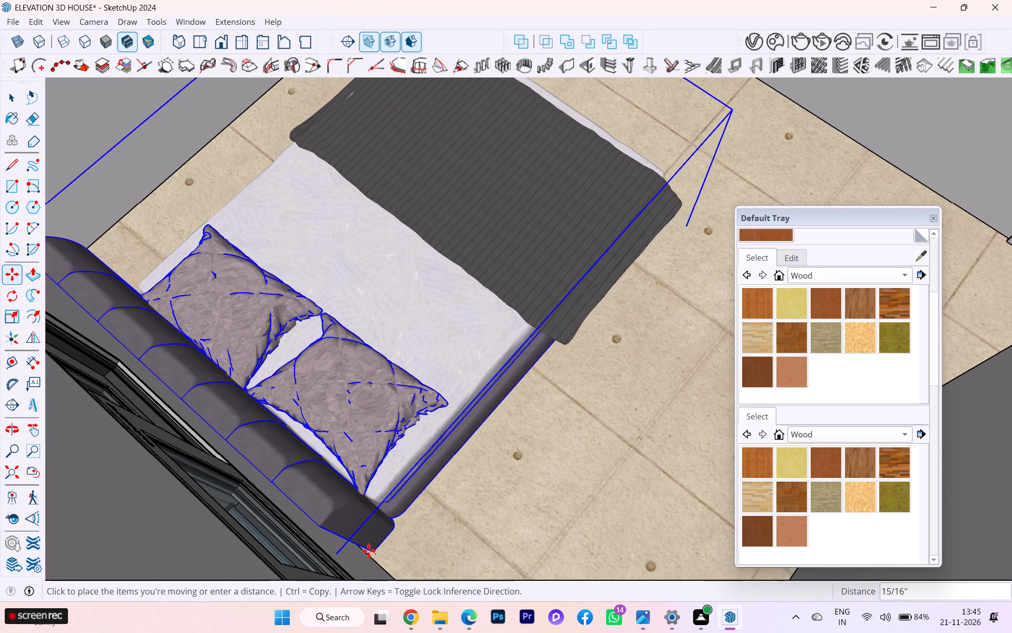
pyautogui.click(335, 519)
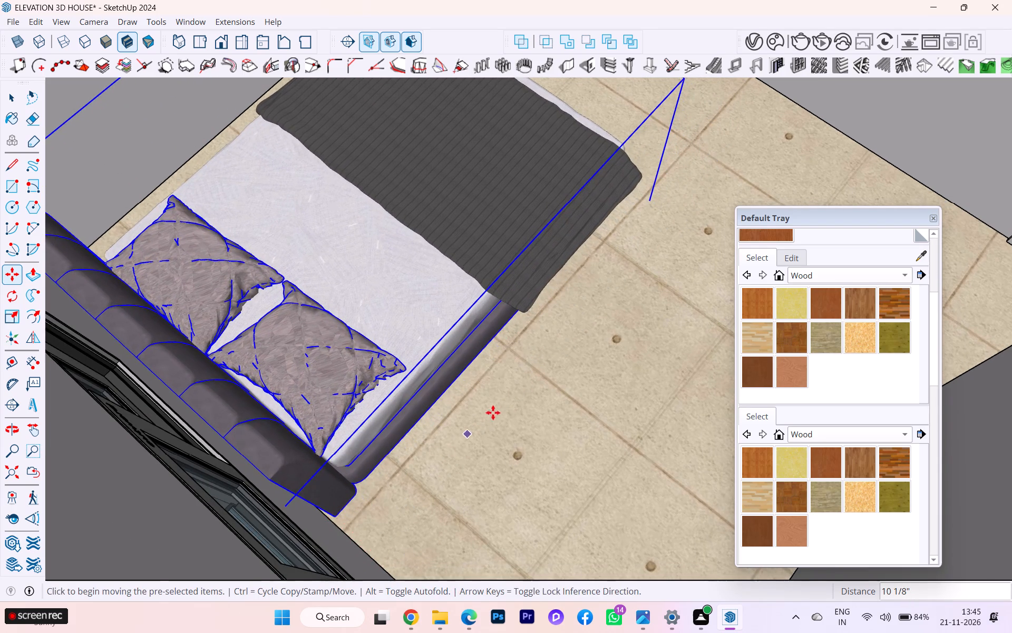
# Move the bed by its headboard's bottom corner about 6" further along the windowed wall toward the outer end wall.
pyautogui.scroll(-4, 492, 414)
pyautogui.moveTo(538, 396); pyautogui.dragTo(307, 407, button='middle')
pyautogui.scroll(7, 354, 338)
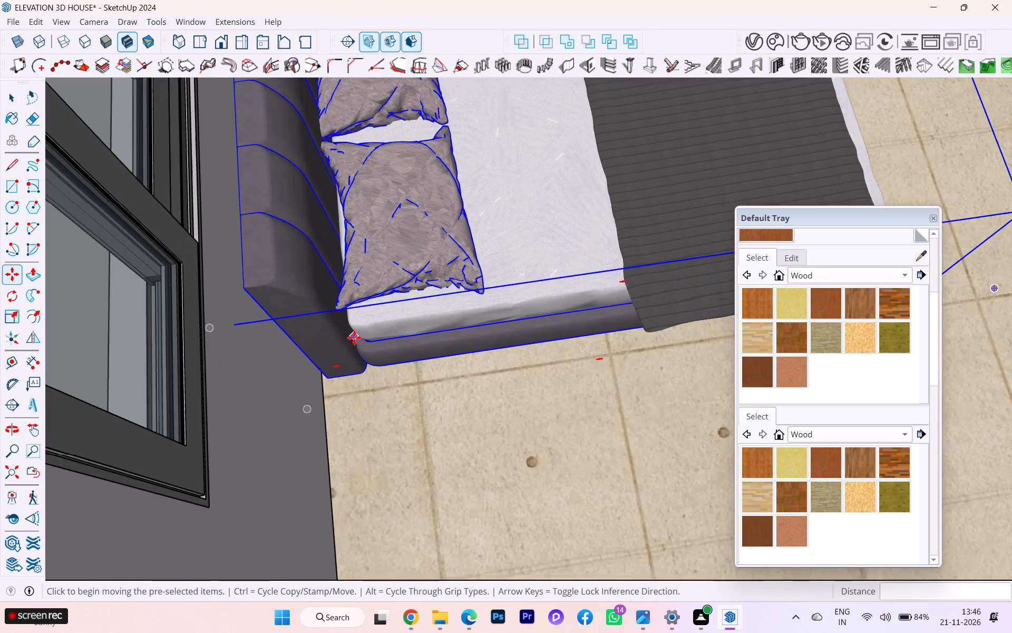
pyautogui.click(326, 378)
pyautogui.click(322, 344)
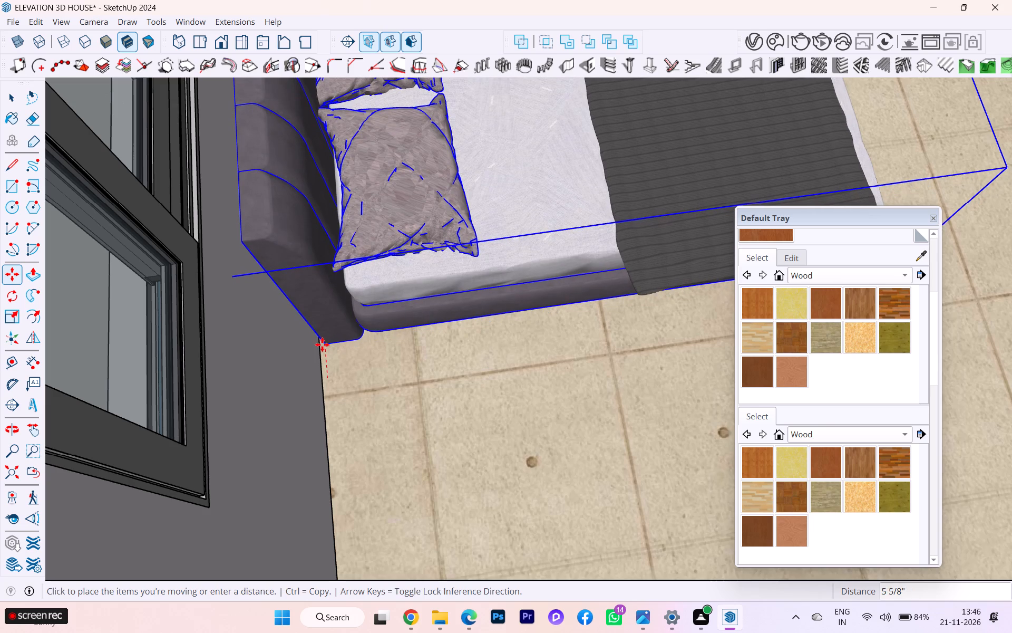
# Examine the bed's fit against the windowed wall and its position within the corner room.
pyautogui.scroll(-6, 358, 336)
pyautogui.moveTo(352, 344); pyautogui.dragTo(199, 331, button='middle')
pyautogui.scroll(-3, 309, 313)
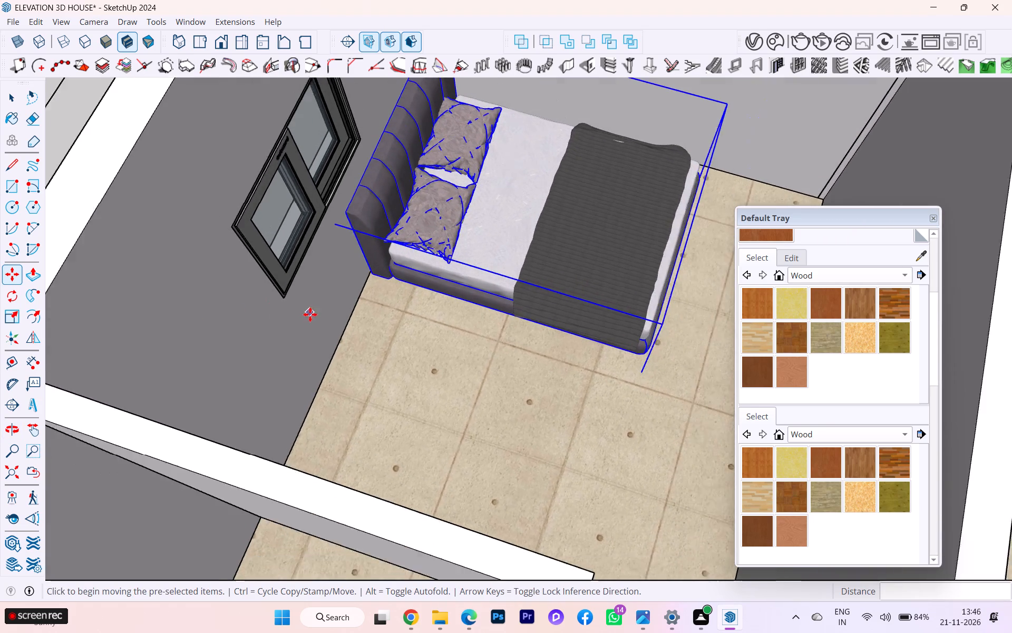
pyautogui.scroll(6, 391, 219)
pyautogui.scroll(-3, 382, 244)
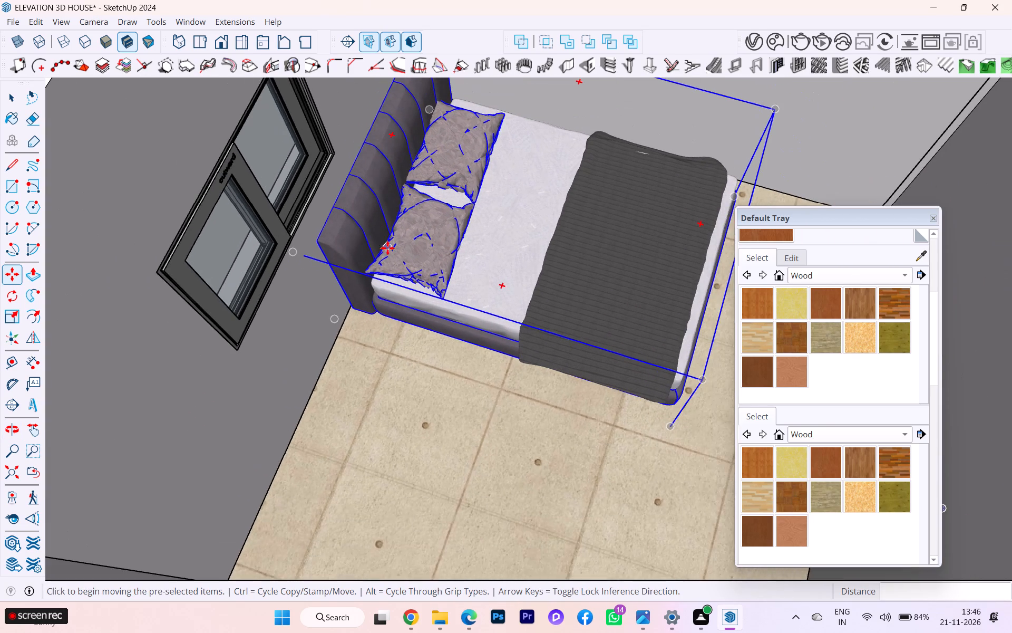
pyautogui.scroll(-2, 356, 247)
pyautogui.scroll(-2, 463, 250)
pyautogui.scroll(1, 465, 252)
pyautogui.moveTo(452, 260); pyautogui.dragTo(287, 283, button='middle')
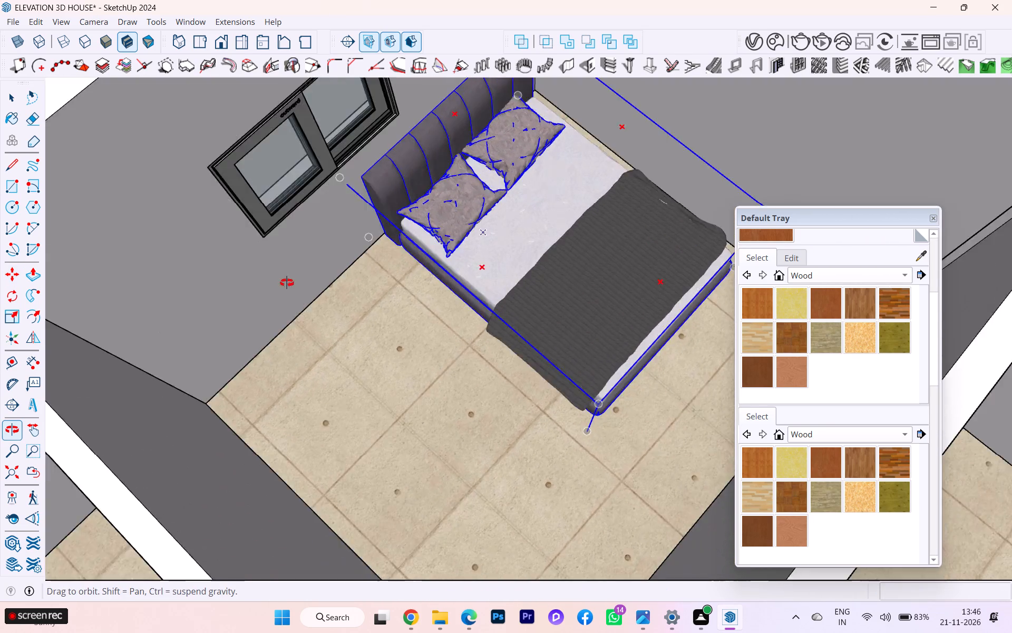
pyautogui.moveTo(287, 283); pyautogui.dragTo(130, 284, button='middle')
pyautogui.scroll(-1, 476, 235)
pyautogui.scroll(-4, 664, 226)
pyautogui.moveTo(593, 246); pyautogui.dragTo(507, 262, button='middle')
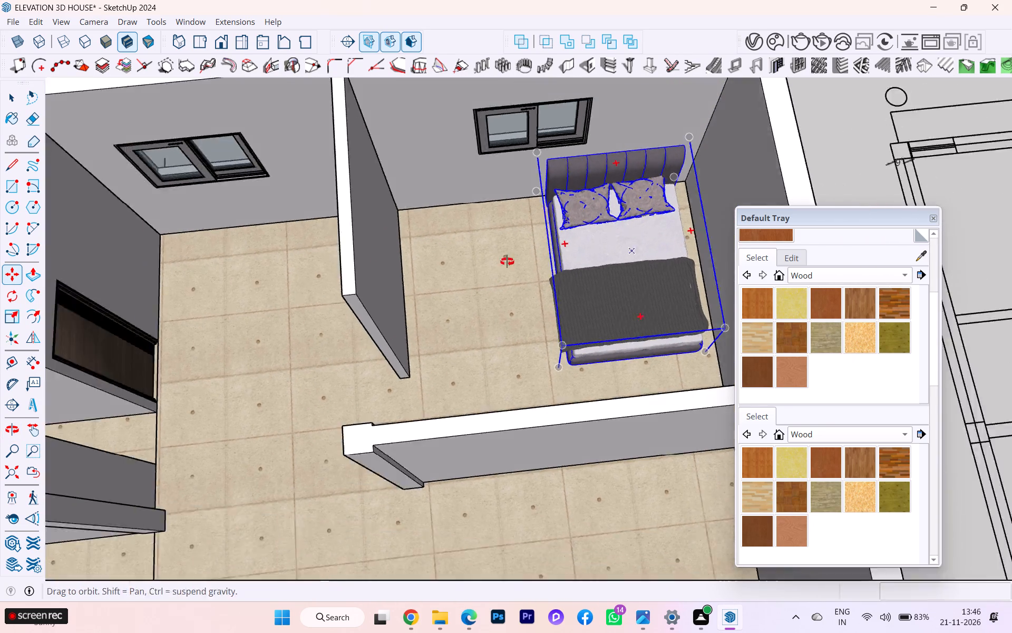
pyautogui.moveTo(507, 262); pyautogui.dragTo(723, 277, button='middle')
pyautogui.scroll(3, 679, 268)
pyautogui.scroll(-2, 655, 200)
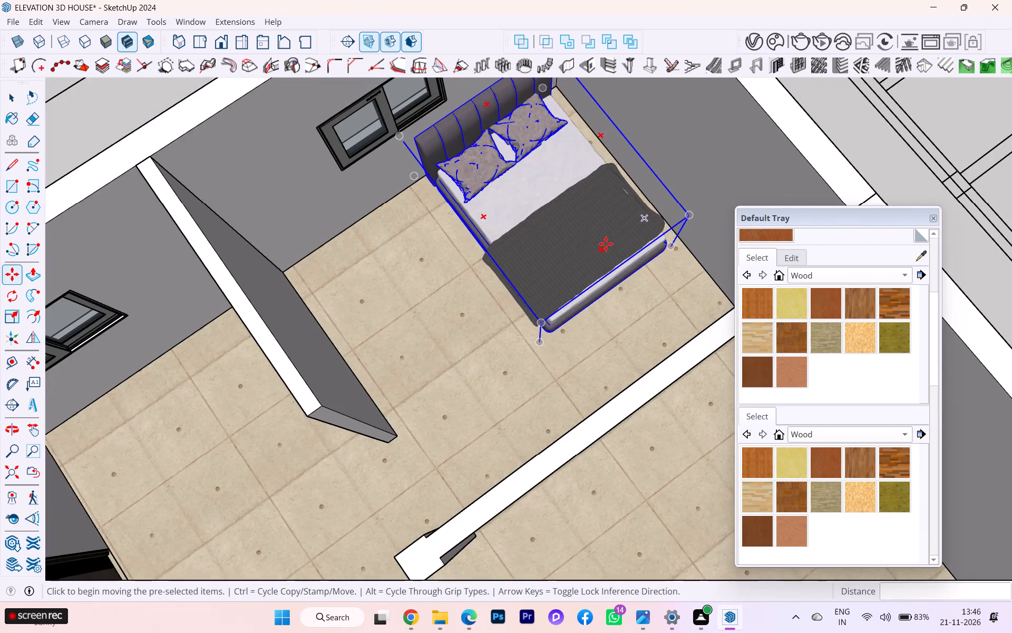
# Move the bed by the top of its headboard along the windowed wall, up against the outer end wall.
pyautogui.moveTo(566, 250); pyautogui.dragTo(418, 290, button='middle')
pyautogui.scroll(-2, 393, 273)
pyautogui.scroll(2, 391, 273)
pyautogui.scroll(-2, 390, 273)
pyautogui.scroll(7, 751, 130)
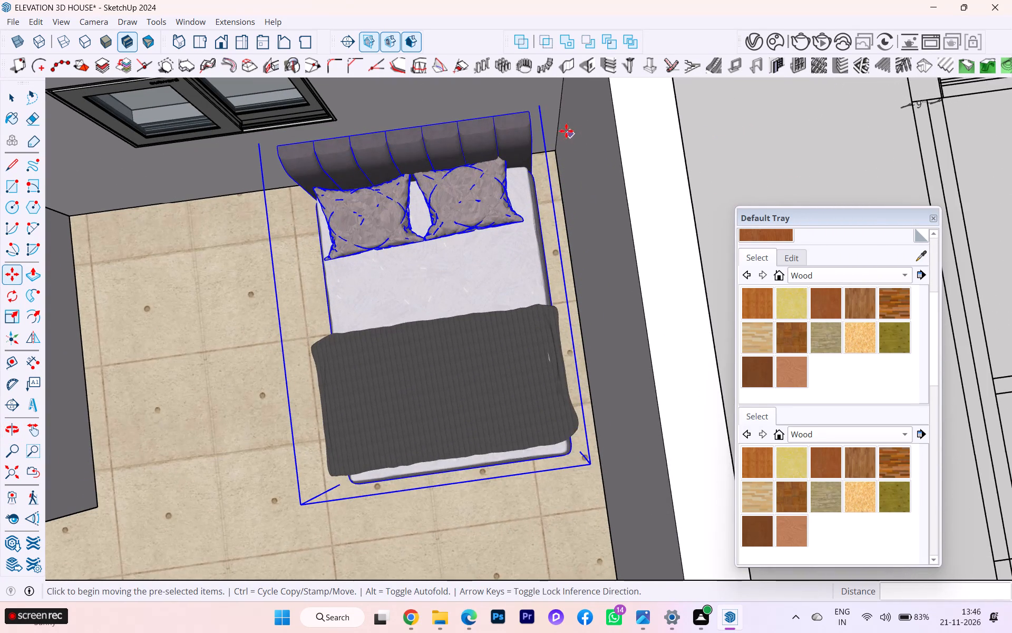
pyautogui.click(516, 112)
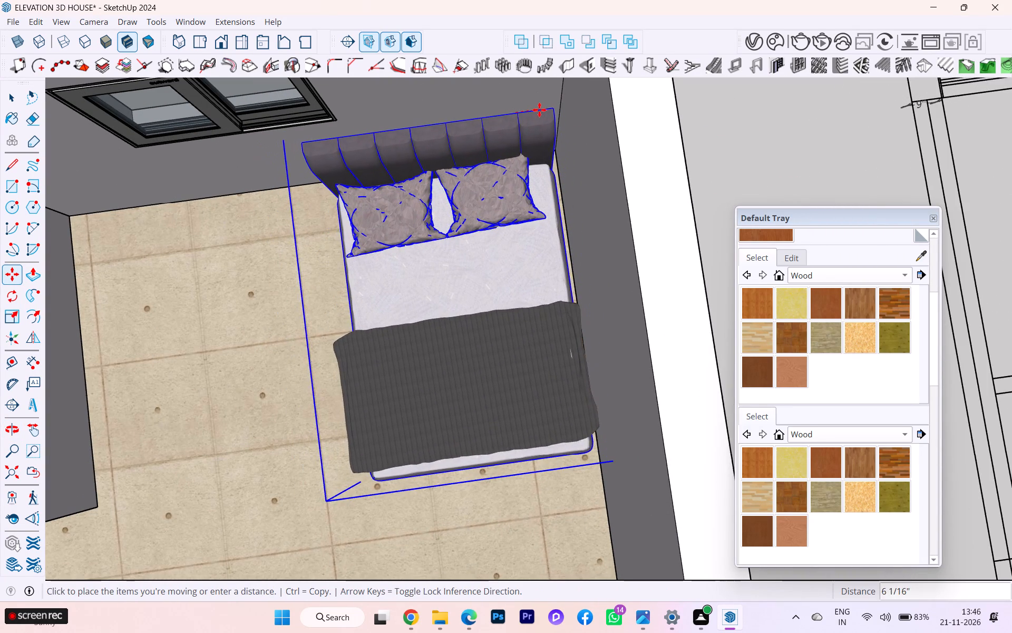
pyautogui.click(548, 110)
# Move the bed about 4" back from the outer end wall, keeping its headboard along the windowed wall.
pyautogui.scroll(-1, 432, 172)
pyautogui.moveTo(432, 172); pyautogui.dragTo(687, 105, button='middle')
pyautogui.scroll(-3, 440, 171)
pyautogui.moveTo(455, 166); pyautogui.dragTo(619, 105, button='middle')
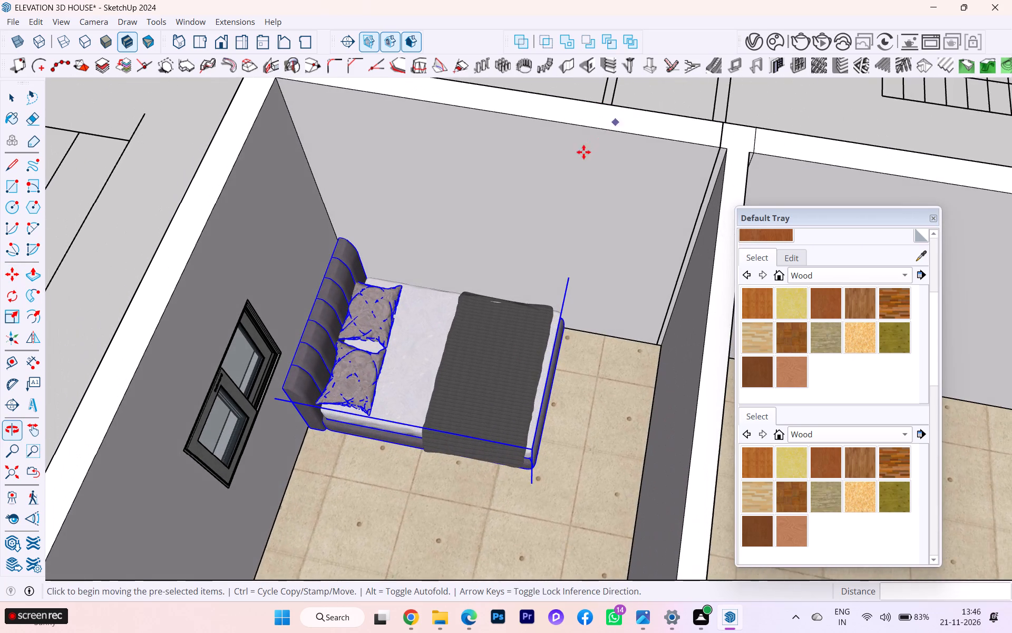
pyautogui.scroll(-1, 591, 155)
pyautogui.scroll(1, 591, 155)
pyautogui.scroll(-1, 592, 157)
pyautogui.scroll(2, 495, 391)
pyautogui.scroll(-1, 534, 458)
pyautogui.scroll(1, 538, 454)
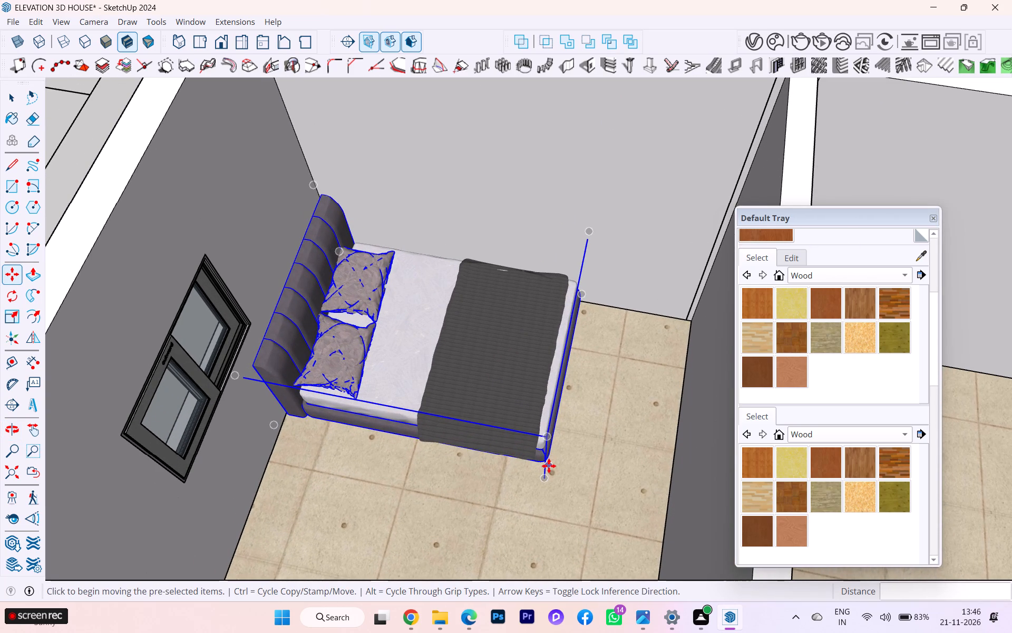
pyautogui.click(549, 466)
pyautogui.click(544, 477)
# Deselect the bed and examine its placement from several sides, including the partition and the room's entrance.
pyautogui.scroll(-1, 536, 374)
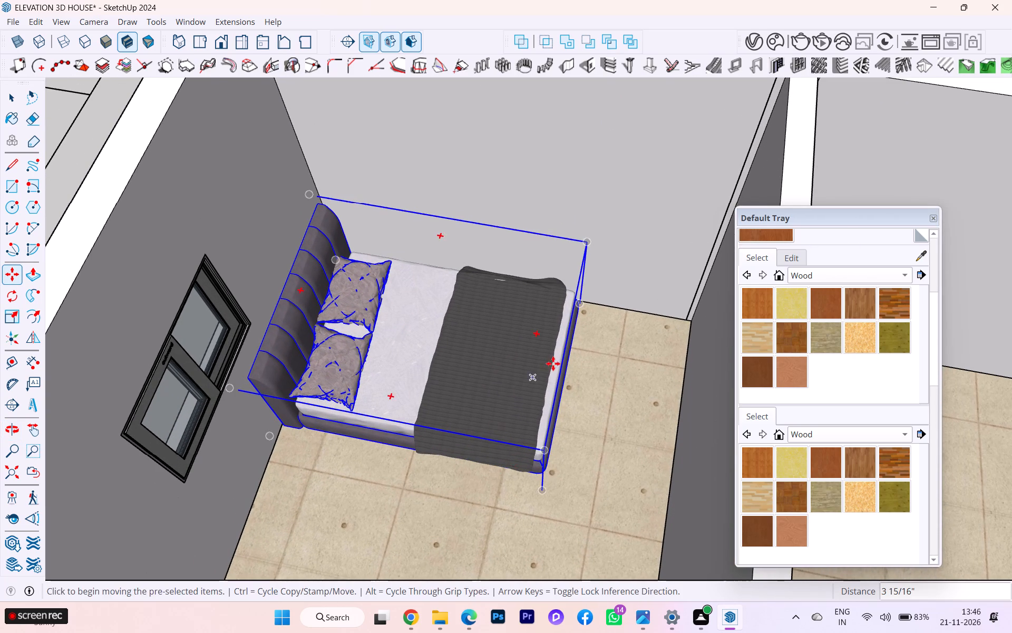
pyautogui.scroll(-1, 553, 363)
pyautogui.moveTo(595, 337); pyautogui.dragTo(736, 283, button='middle')
pyautogui.scroll(-3, 455, 337)
pyautogui.moveTo(451, 337); pyautogui.dragTo(496, 396, button='middle')
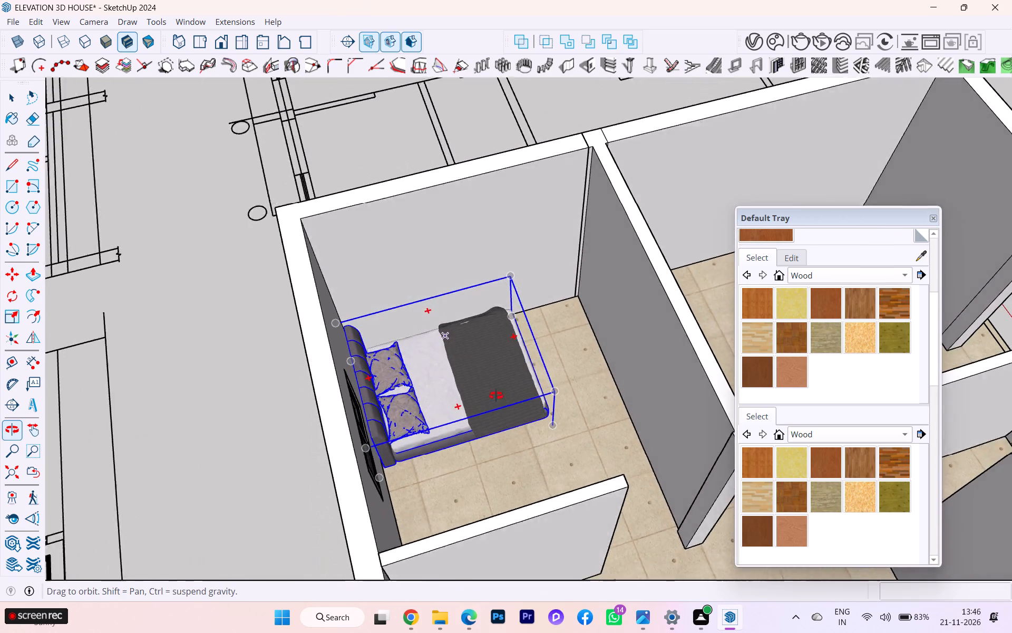
pyautogui.moveTo(496, 396); pyautogui.dragTo(515, 415, button='middle')
pyautogui.scroll(4, 492, 406)
pyautogui.scroll(-1, 419, 481)
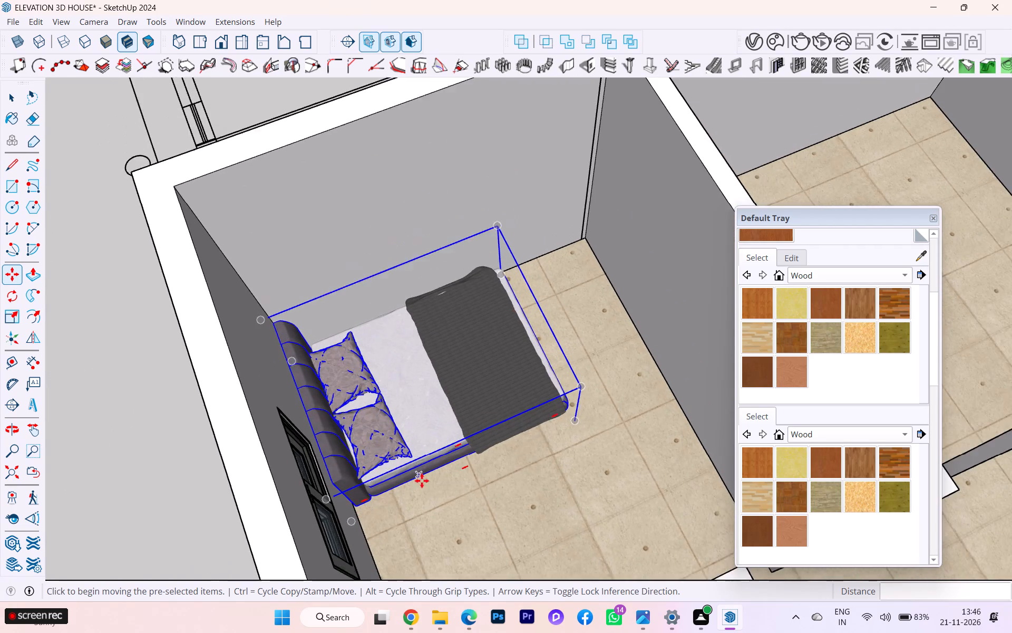
pyautogui.scroll(-1, 422, 481)
pyautogui.moveTo(422, 481); pyautogui.dragTo(376, 368, button='middle')
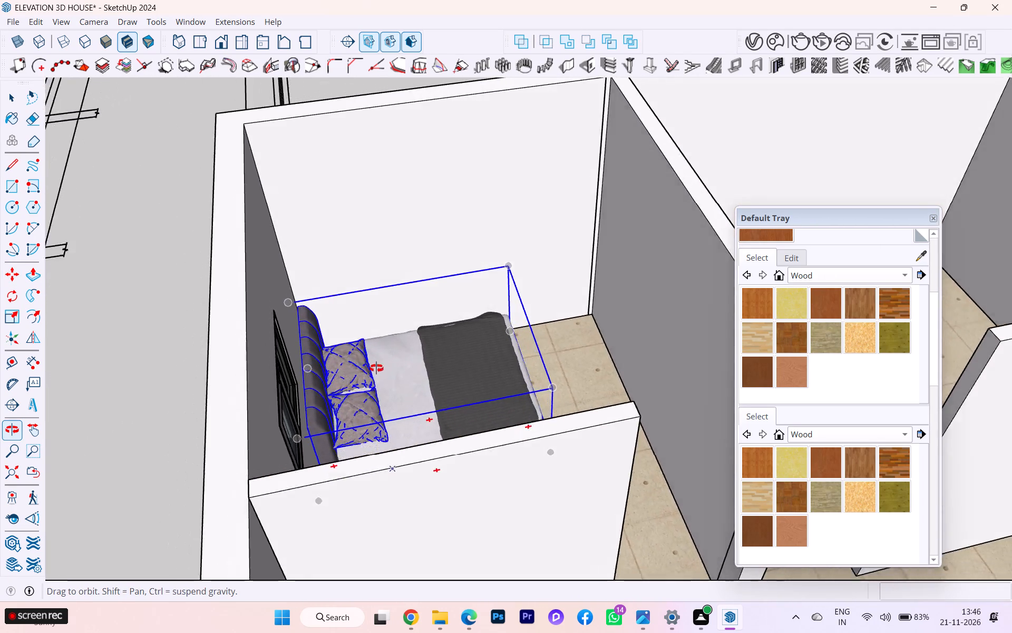
pyautogui.moveTo(376, 368); pyautogui.dragTo(225, 406, button='middle')
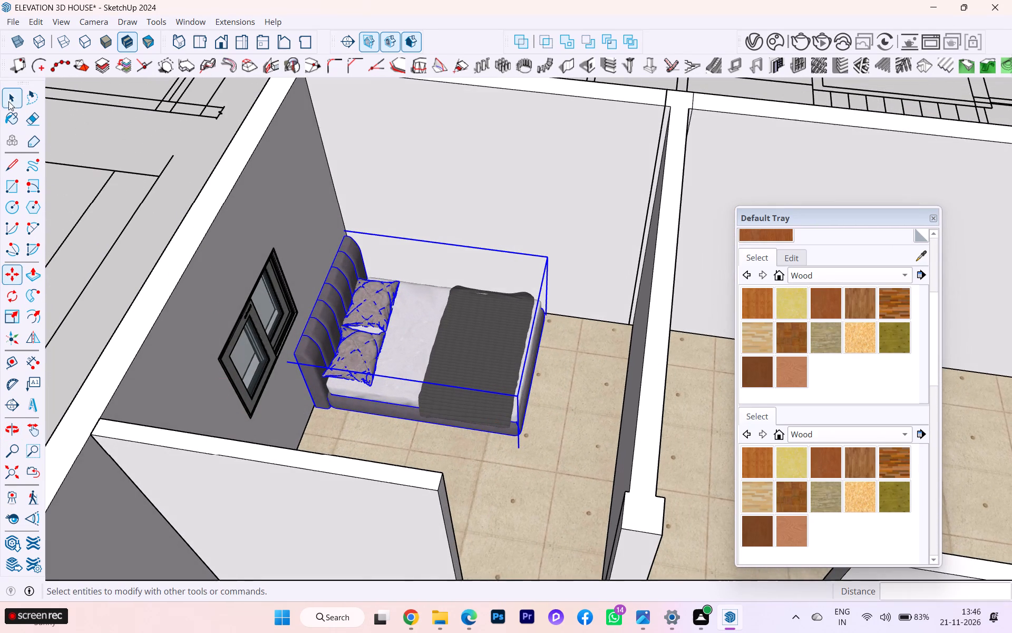
pyautogui.click(7, 98)
pyautogui.click(186, 170)
pyautogui.scroll(4, 255, 253)
pyautogui.scroll(-1, 433, 299)
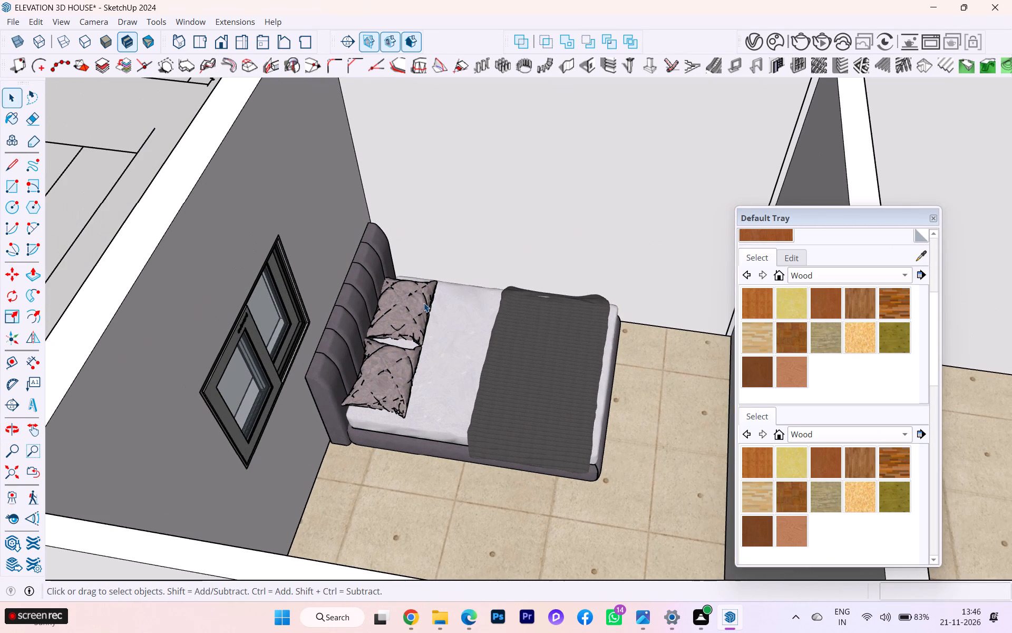
pyautogui.scroll(-2, 485, 311)
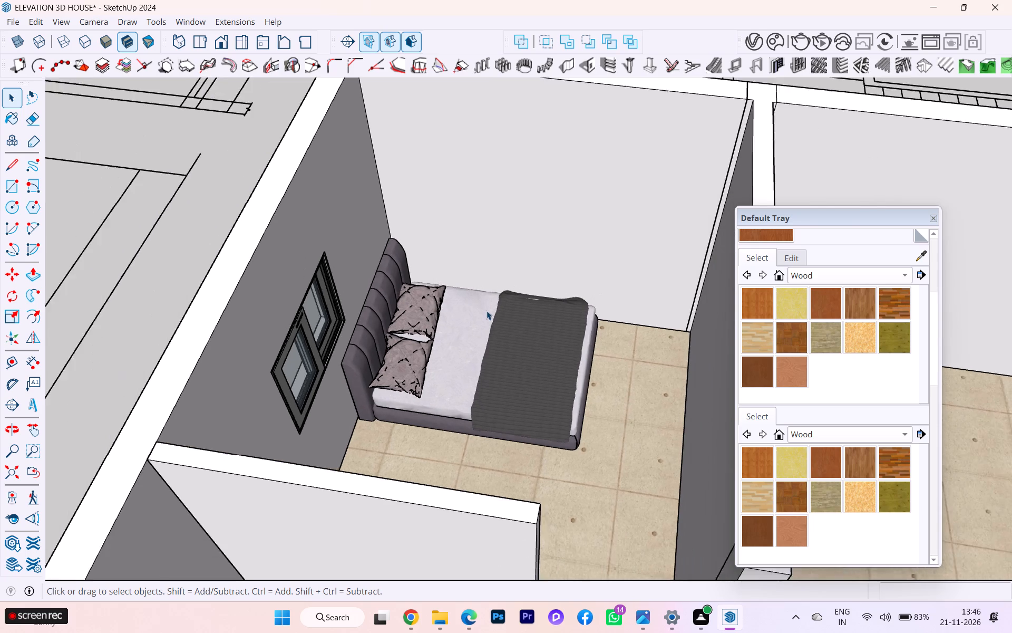
pyautogui.moveTo(485, 313); pyautogui.dragTo(235, 337, button='middle')
pyautogui.scroll(4, 515, 294)
pyautogui.scroll(-1, 531, 283)
pyautogui.moveTo(512, 295); pyautogui.dragTo(163, 325, button='middle')
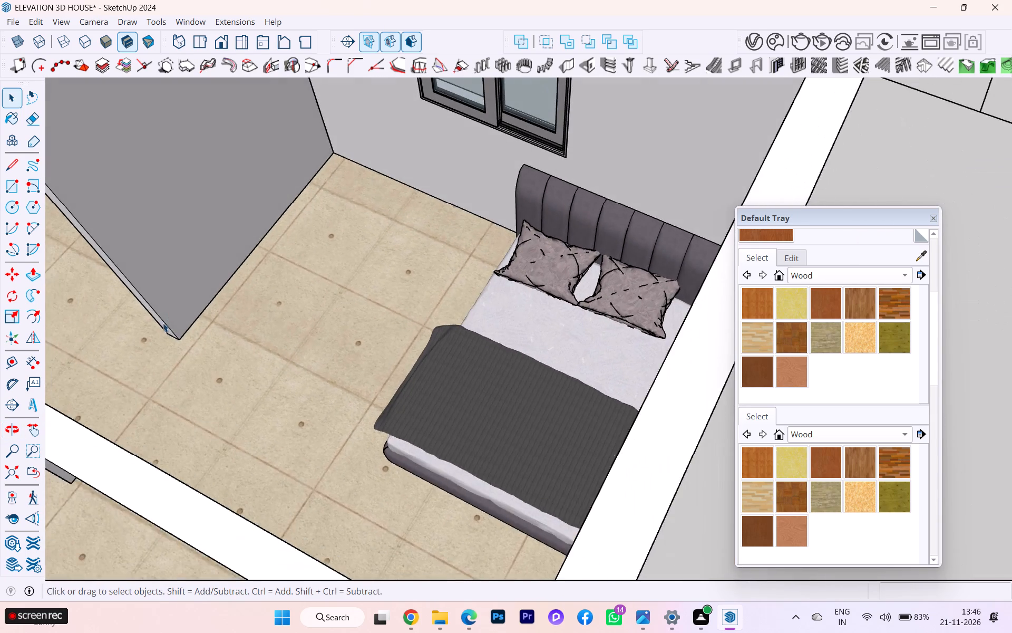
pyautogui.scroll(-2, 412, 266)
pyautogui.scroll(5, 325, 224)
pyautogui.scroll(-6, 243, 196)
pyautogui.scroll(1, 441, 315)
pyautogui.scroll(-3, 441, 316)
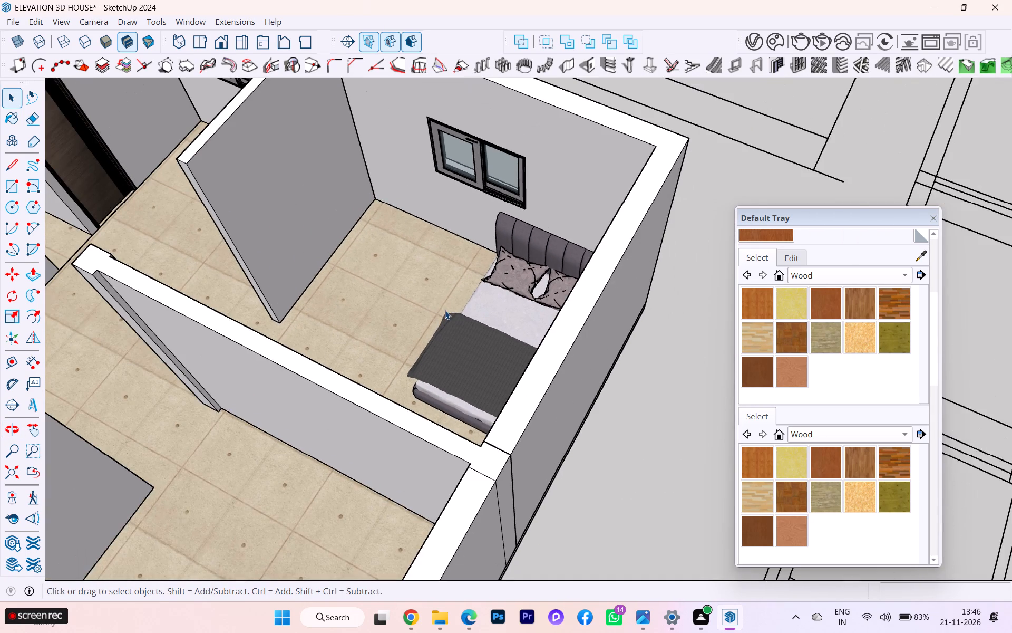
pyautogui.scroll(-1, 286, 232)
pyautogui.moveTo(262, 195); pyautogui.dragTo(621, 101, button='middle')
pyautogui.scroll(3, 157, 453)
pyautogui.scroll(-1, 246, 393)
pyautogui.moveTo(249, 390); pyautogui.dragTo(264, 380, button='middle')
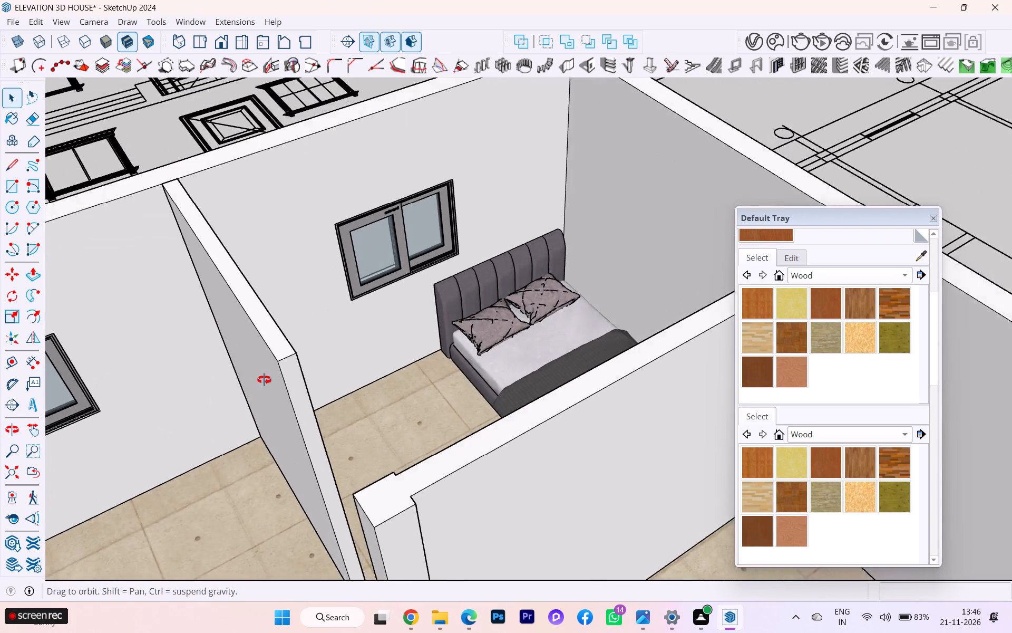
pyautogui.moveTo(264, 380); pyautogui.dragTo(289, 359, button='middle')
pyautogui.scroll(2, 330, 370)
pyautogui.scroll(-1, 320, 371)
pyautogui.moveTo(326, 370); pyautogui.dragTo(438, 352, button='middle')
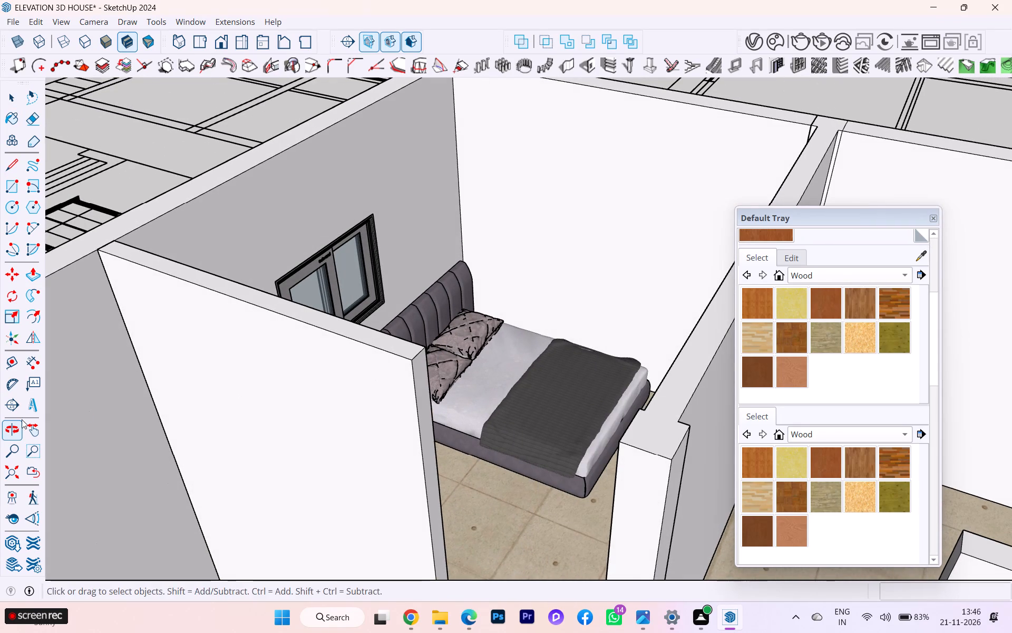
# Check the width of the opening between the partition's free end and the facing wall end with the Dimension tool.
pyautogui.click(31, 359)
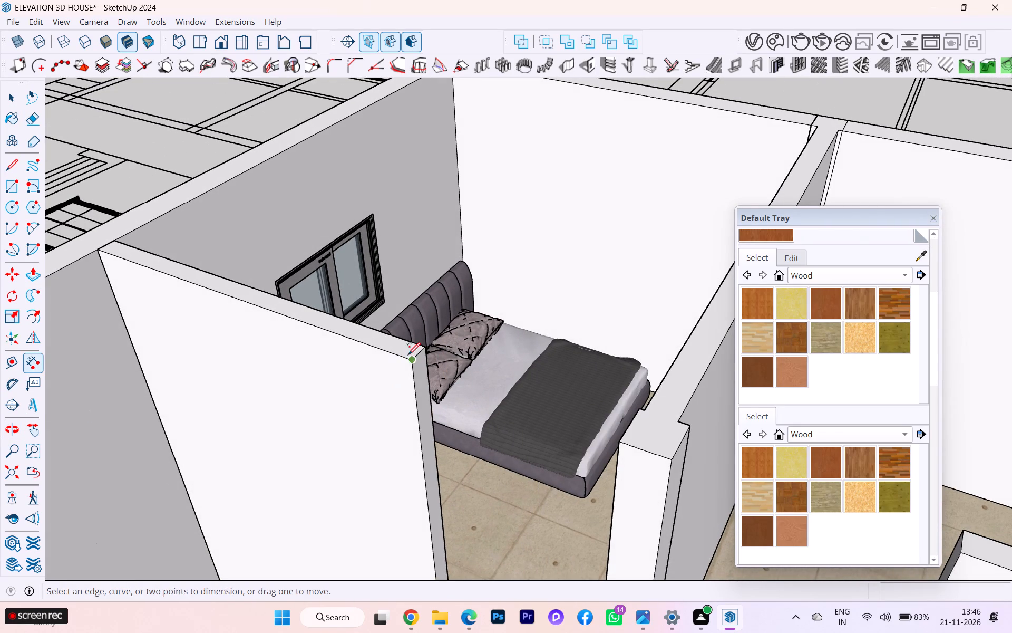
pyautogui.click(407, 354)
pyautogui.click(625, 447)
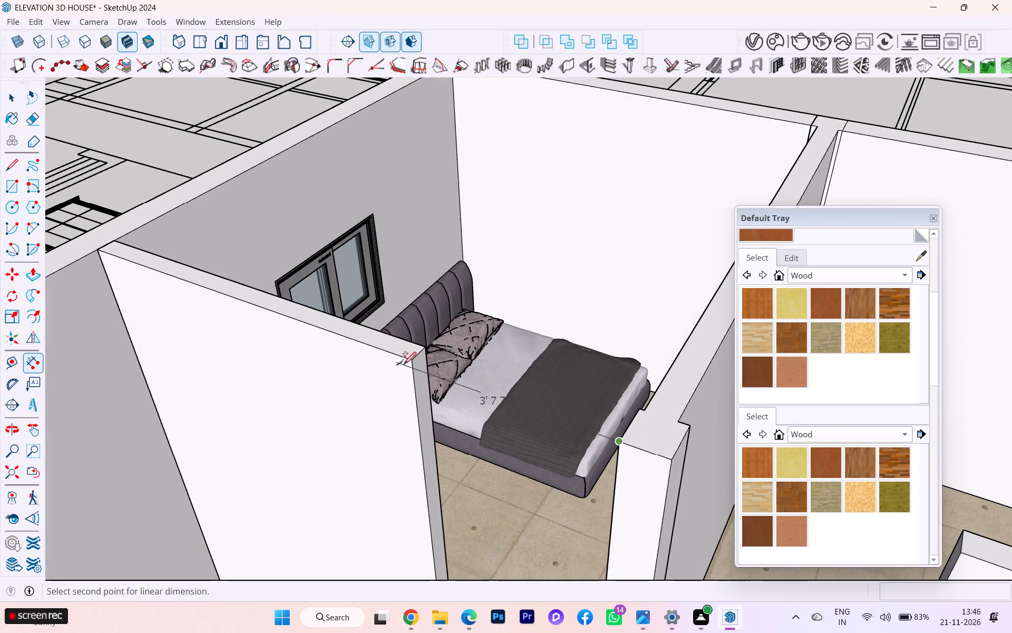
pyautogui.press('Escape')
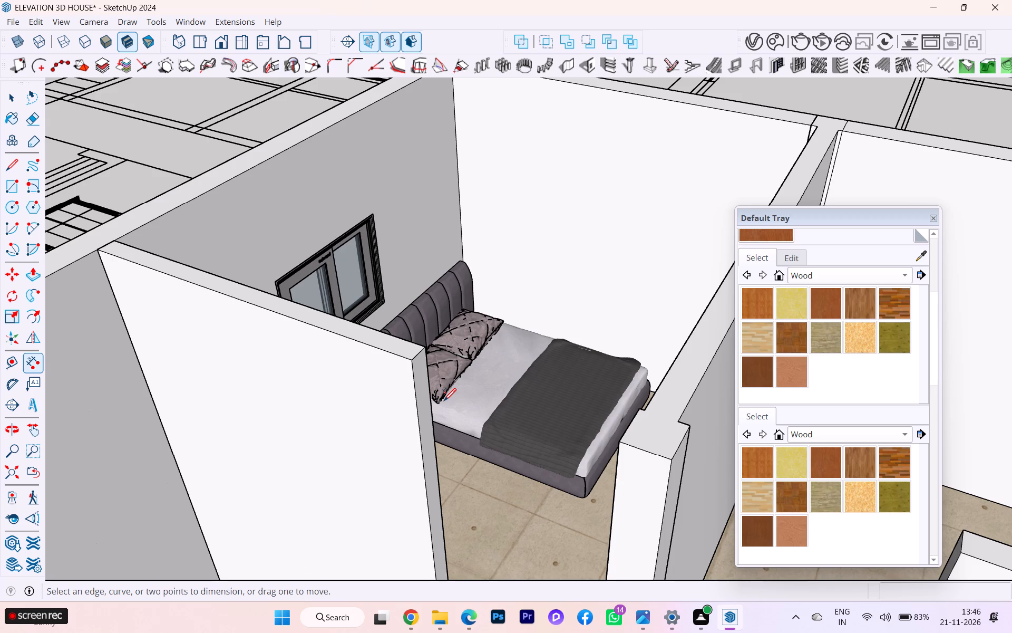
# Copy the top edge of the partition's free end 3' straight down its end face.
pyautogui.click(16, 94)
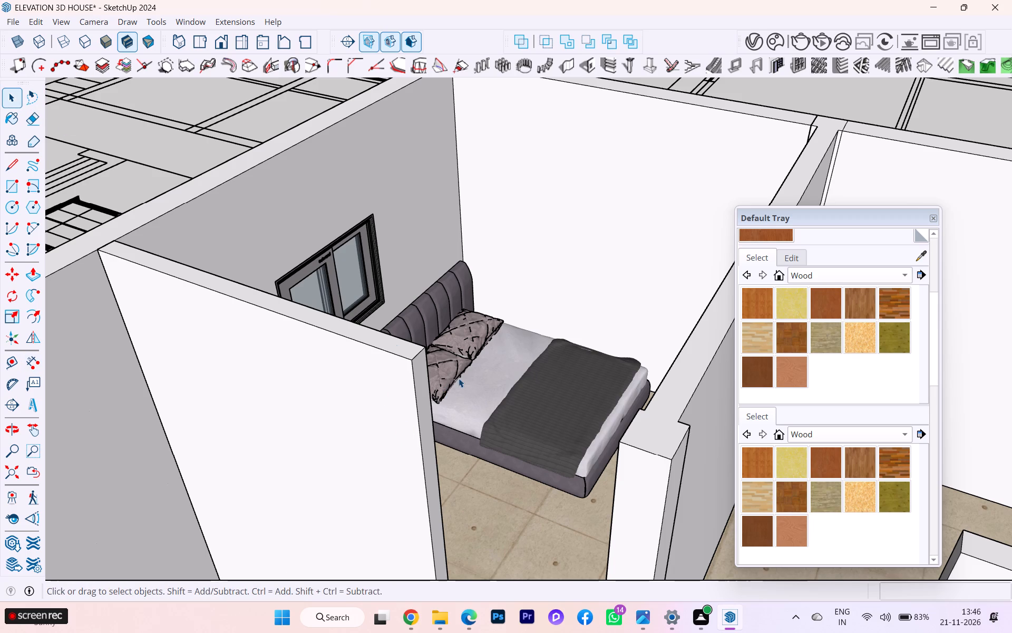
pyautogui.scroll(1, 459, 378)
pyautogui.scroll(-2, 459, 378)
pyautogui.scroll(3, 459, 378)
pyautogui.scroll(-1, 438, 388)
pyautogui.moveTo(431, 384); pyautogui.dragTo(384, 360, button='middle')
pyautogui.click(279, 286)
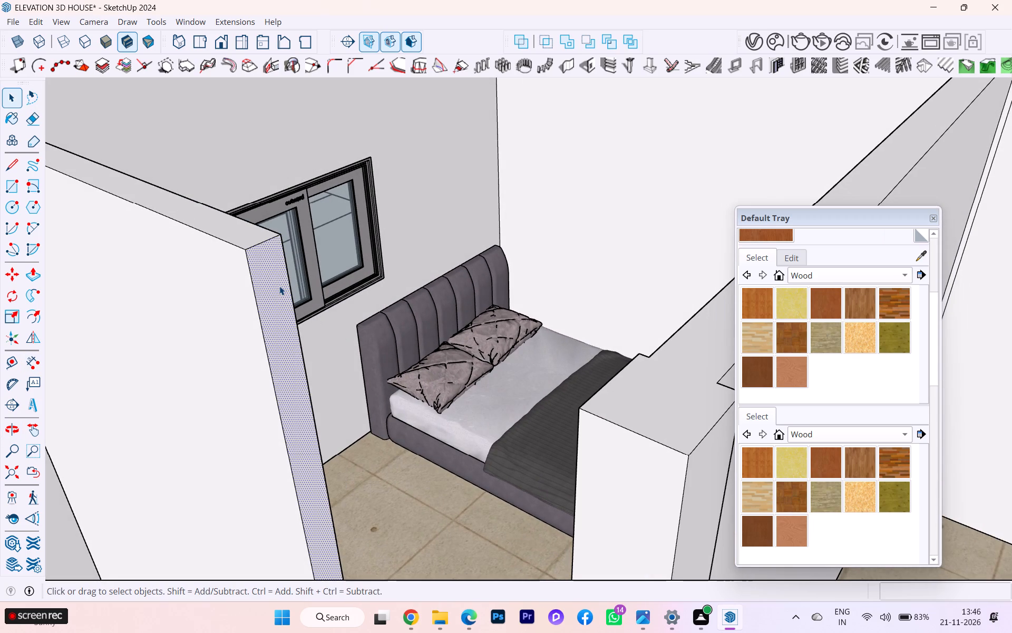
pyautogui.click(279, 286)
pyautogui.click(277, 258)
pyautogui.click(257, 246)
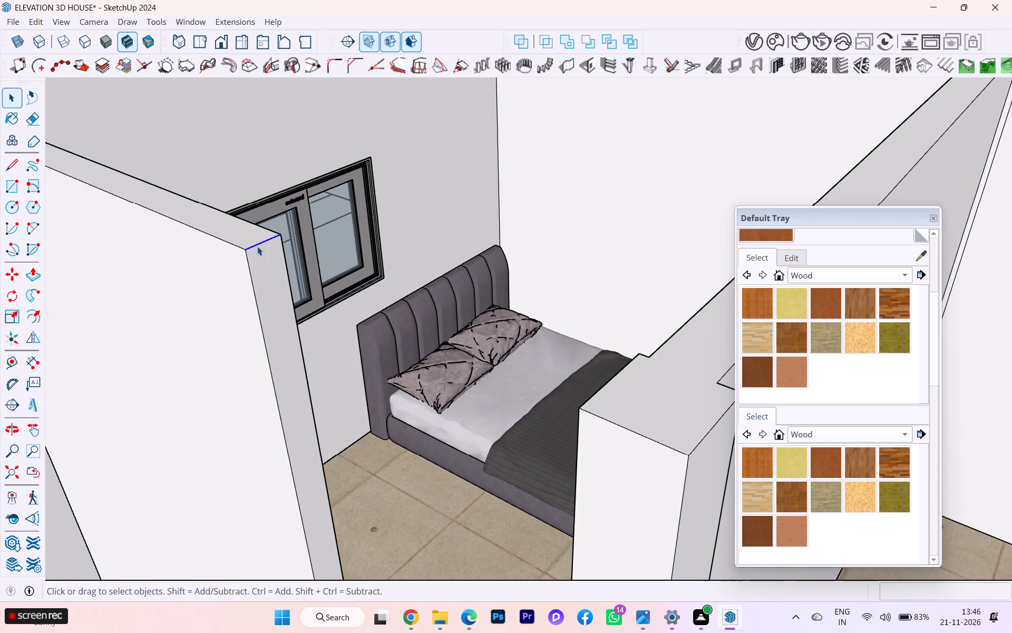
pyautogui.press('m')
pyautogui.press('Return')
pyautogui.click(257, 246)
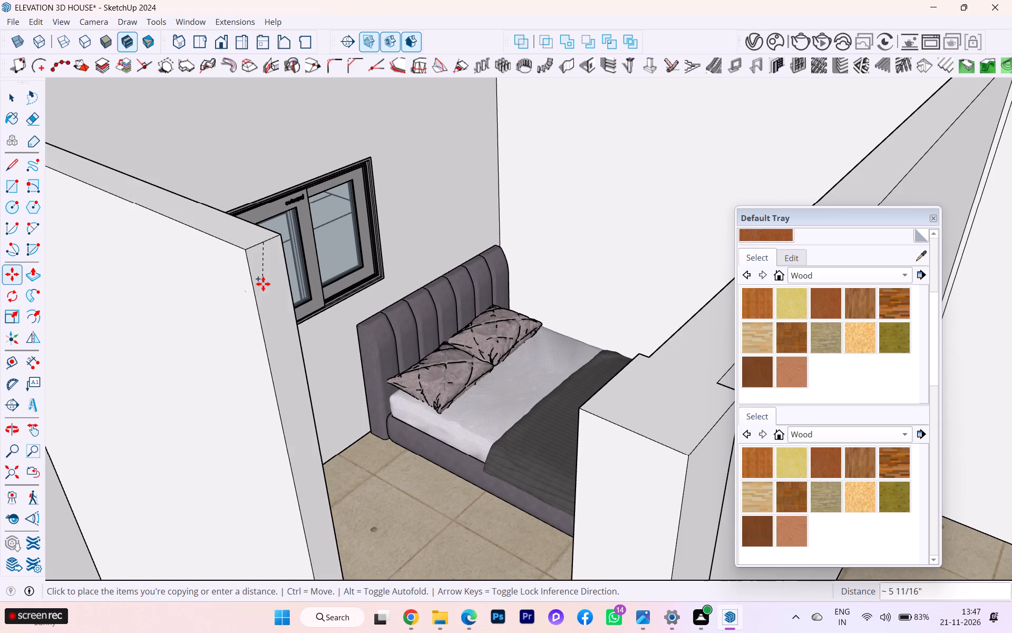
pyautogui.scroll(-3, 279, 293)
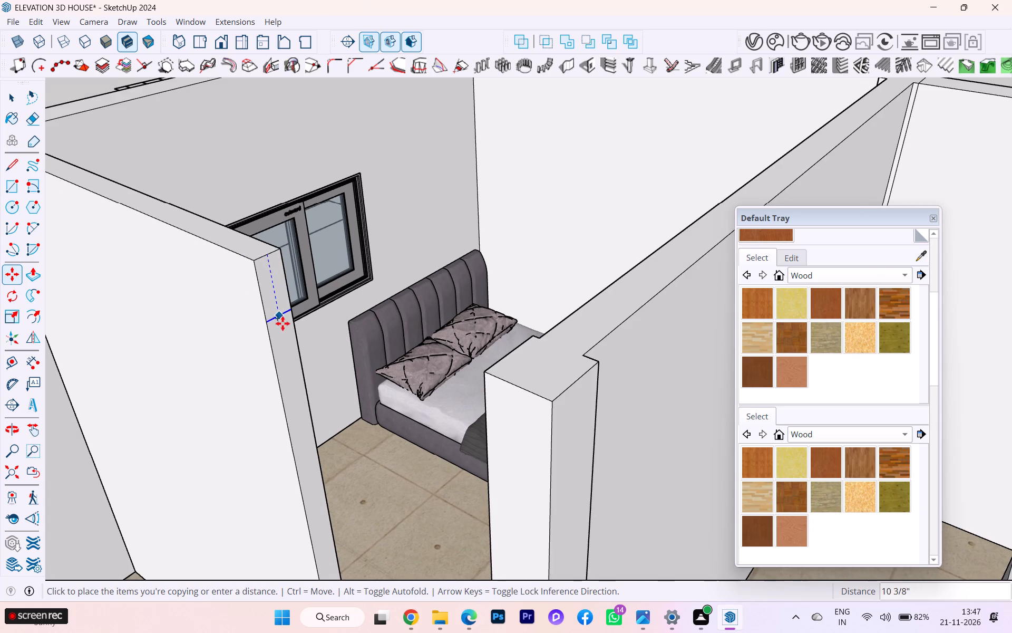
pyautogui.write("3'")
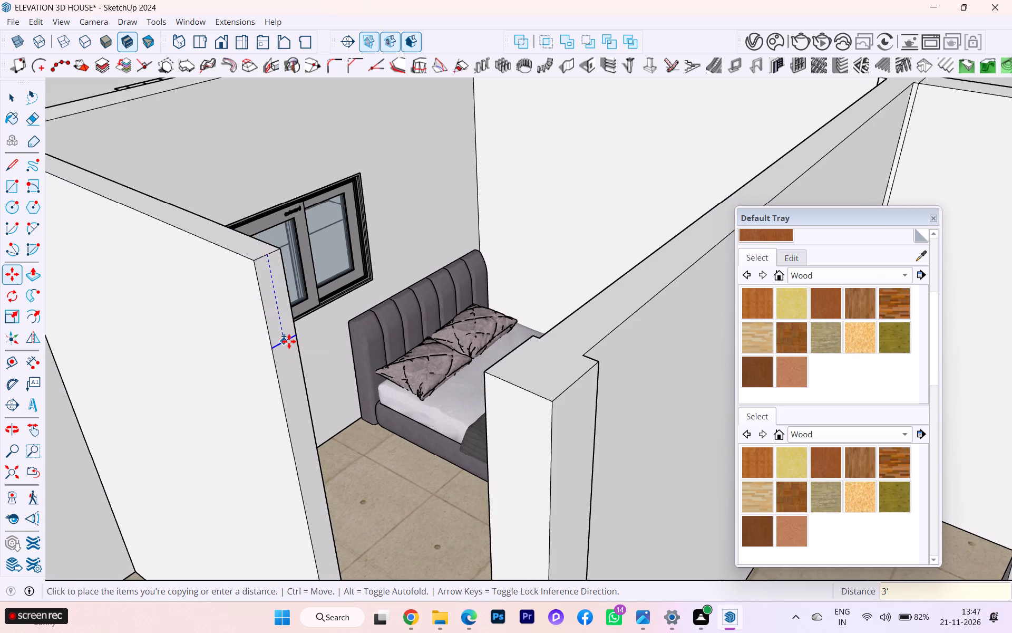
pyautogui.press('Return')
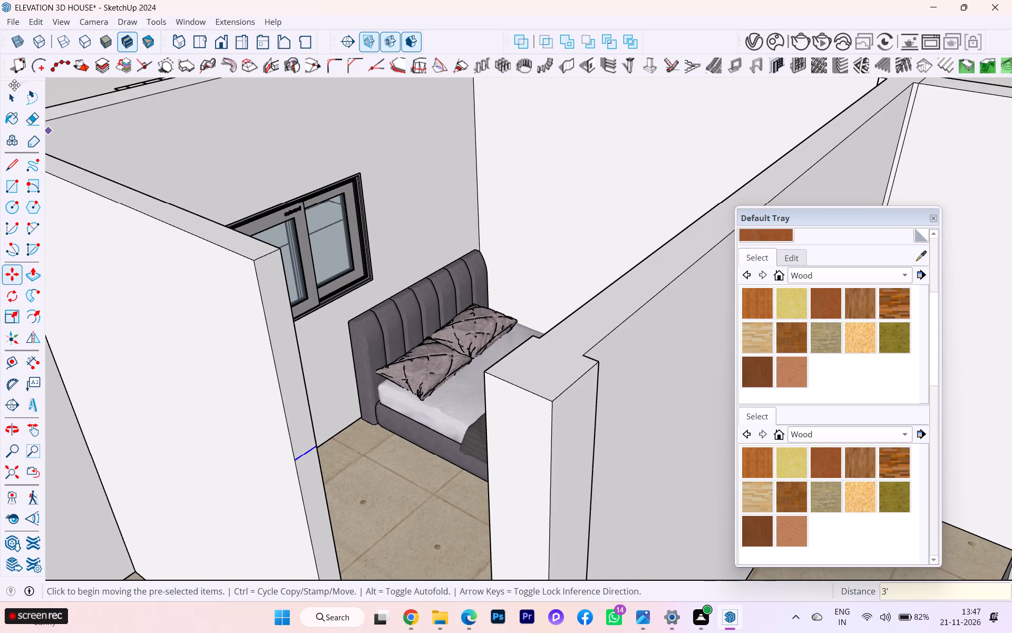
# Push/Pull the upper part of the partition's end face 3' 6" across the opening to the facing wall end.
pyautogui.click(8, 100)
pyautogui.click(282, 320)
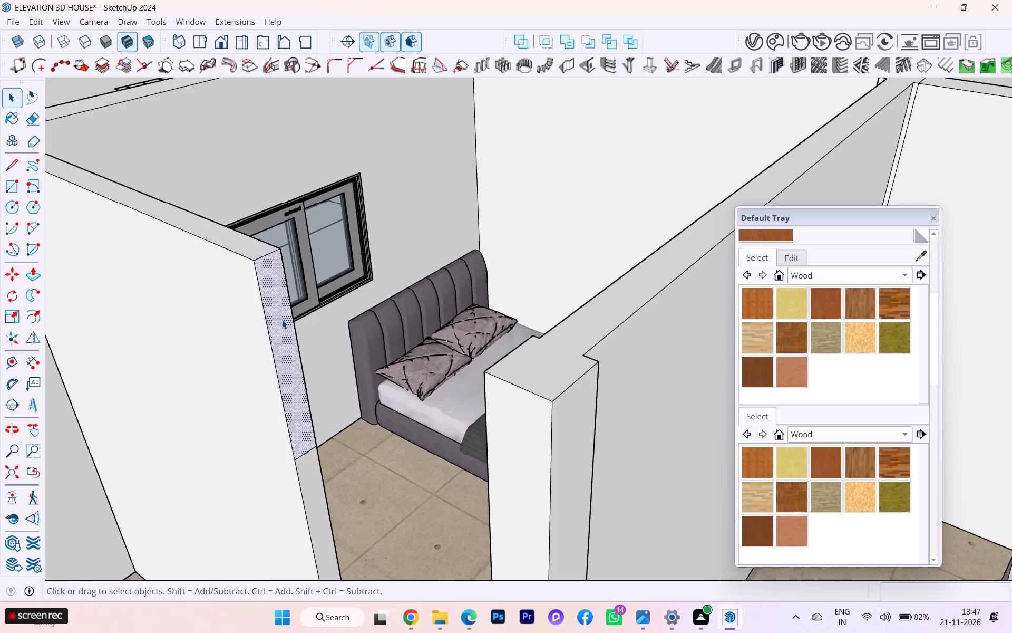
pyautogui.press('p')
pyautogui.press('Return')
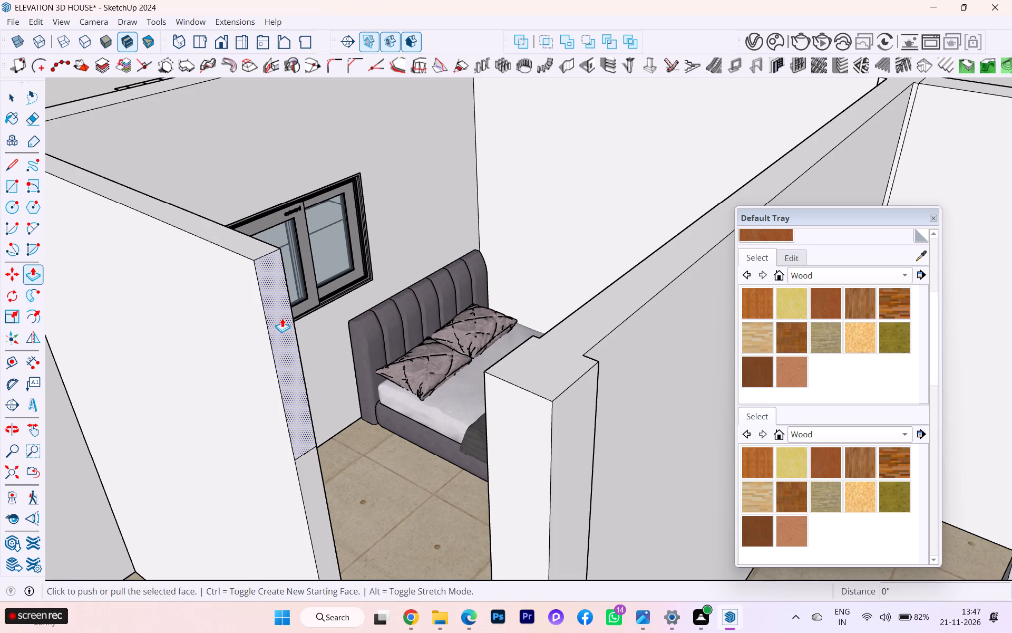
pyautogui.click(282, 318)
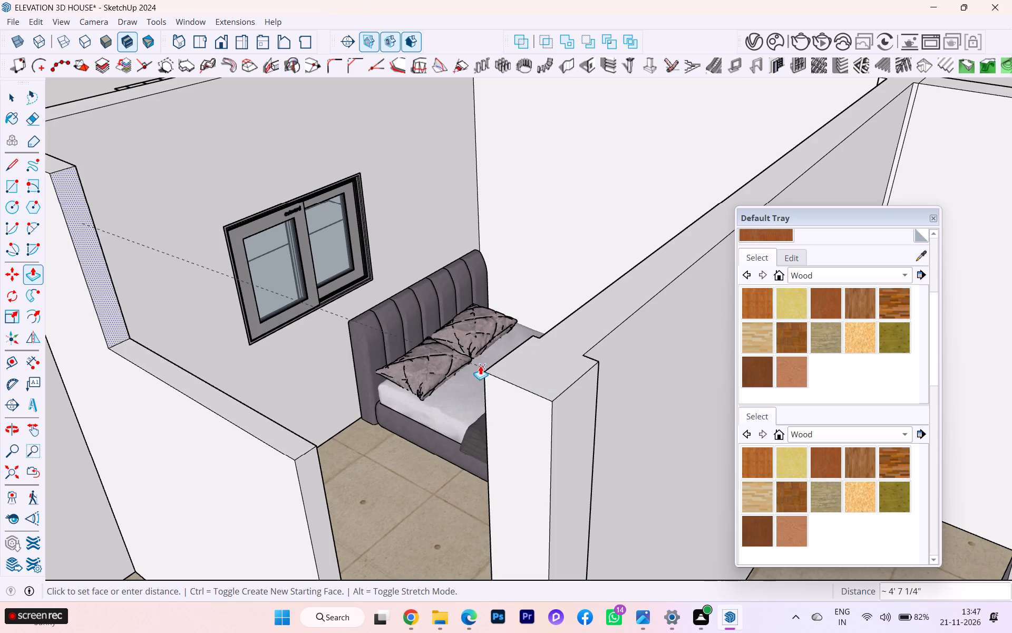
pyautogui.click(490, 373)
# Erase the seam edge on the wall top where the new lintel meets the facing wall end.
pyautogui.scroll(6, 492, 370)
pyautogui.scroll(-1, 531, 348)
pyautogui.scroll(2, 531, 348)
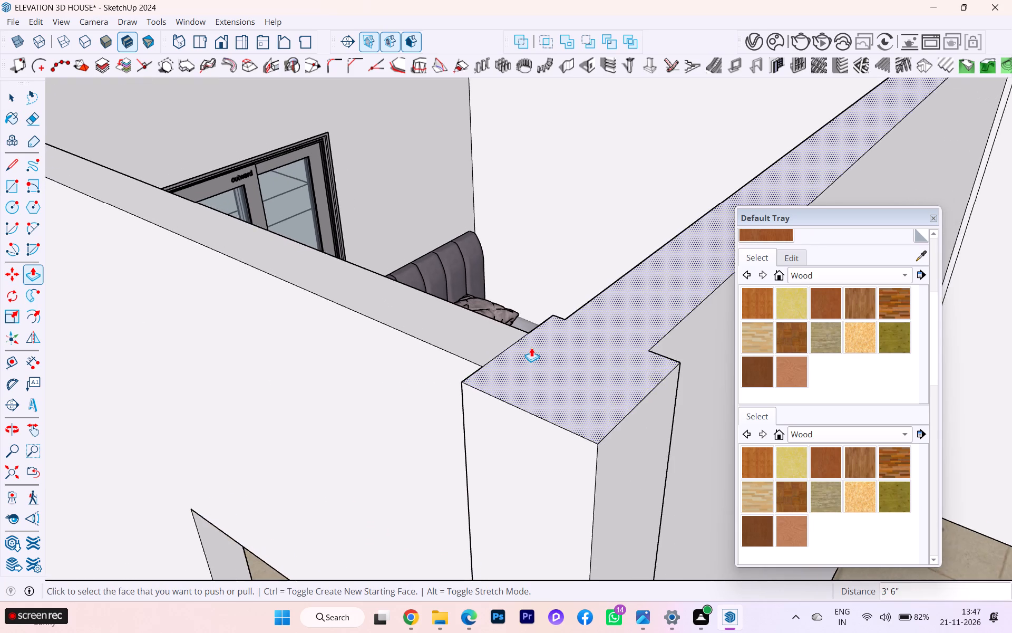
pyautogui.click(29, 122)
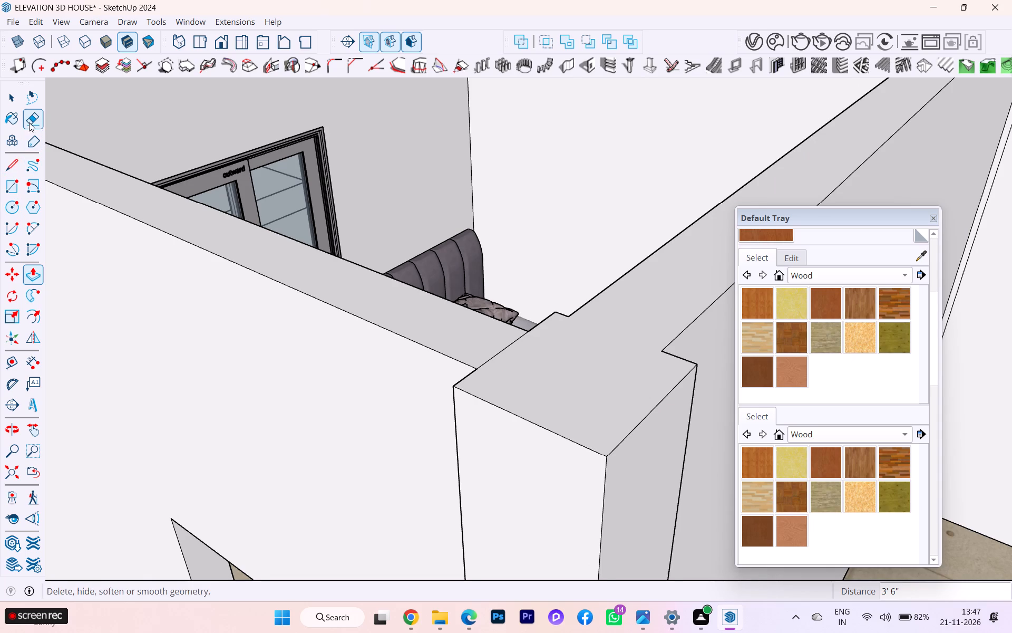
pyautogui.click(492, 358)
pyautogui.scroll(-3, 525, 348)
pyautogui.scroll(2, 546, 346)
pyautogui.scroll(-4, 534, 346)
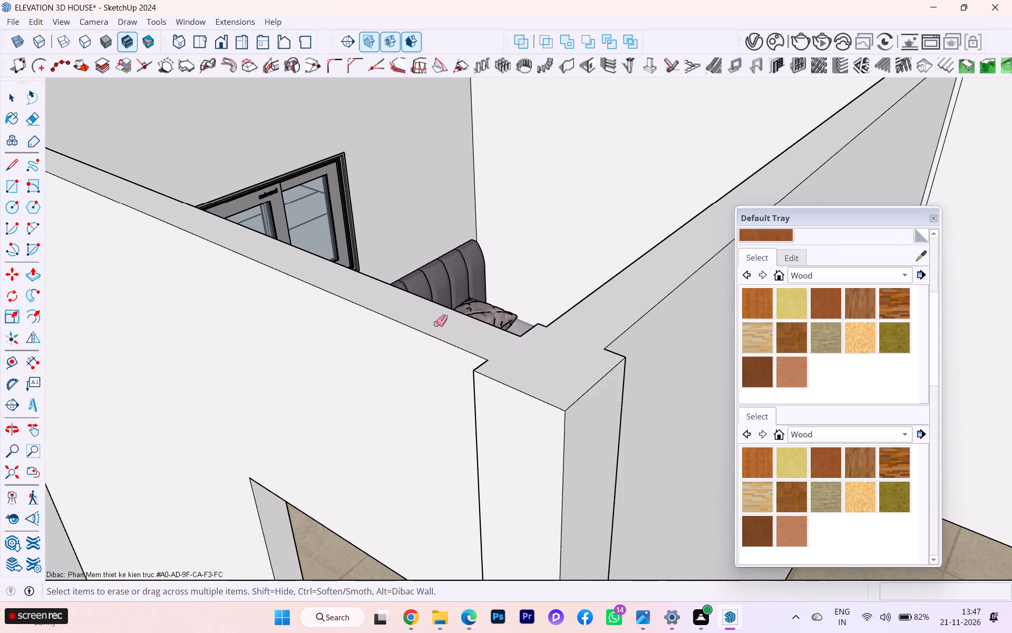
# Examine the new doorway and the bed's room from several sides, including the adjoining rooms.
pyautogui.scroll(-1, 435, 319)
pyautogui.scroll(2, 434, 319)
pyautogui.scroll(-5, 434, 319)
pyautogui.scroll(3, 436, 319)
pyautogui.scroll(-1, 437, 319)
pyautogui.scroll(-4, 534, 289)
pyautogui.scroll(-2, 436, 316)
pyautogui.scroll(4, 433, 315)
pyautogui.scroll(-4, 432, 315)
pyautogui.scroll(-1, 483, 316)
pyautogui.moveTo(483, 316); pyautogui.dragTo(613, 360, button='middle')
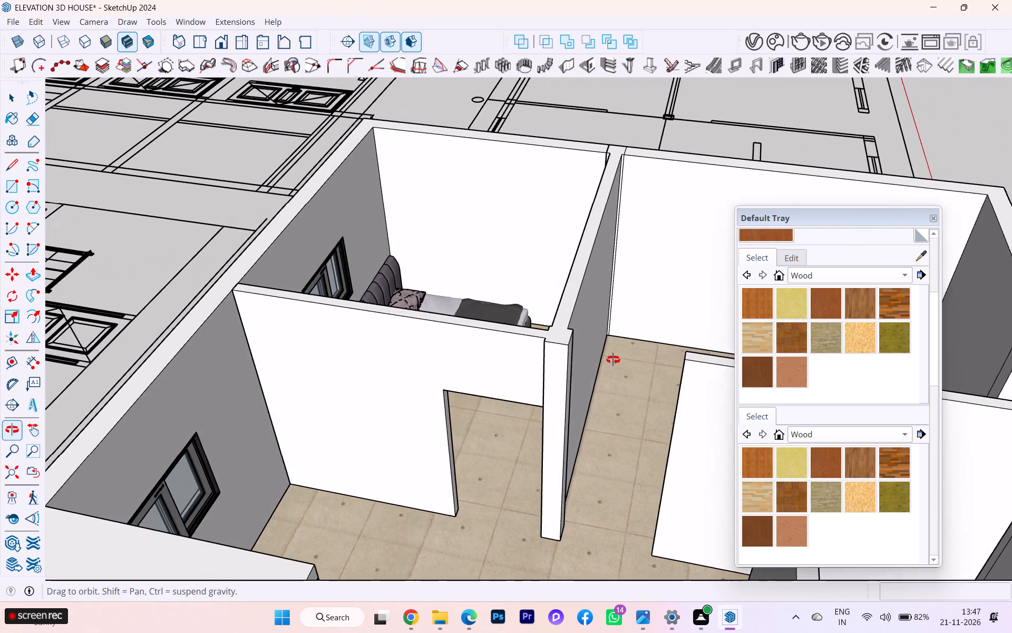
pyautogui.moveTo(613, 360); pyautogui.dragTo(614, 360, button='middle')
pyautogui.scroll(-2, 551, 315)
pyautogui.moveTo(558, 361); pyautogui.dragTo(362, 459, button='middle')
pyautogui.scroll(3, 453, 331)
pyautogui.scroll(-1, 519, 296)
pyautogui.moveTo(514, 298); pyautogui.dragTo(297, 306, button='middle')
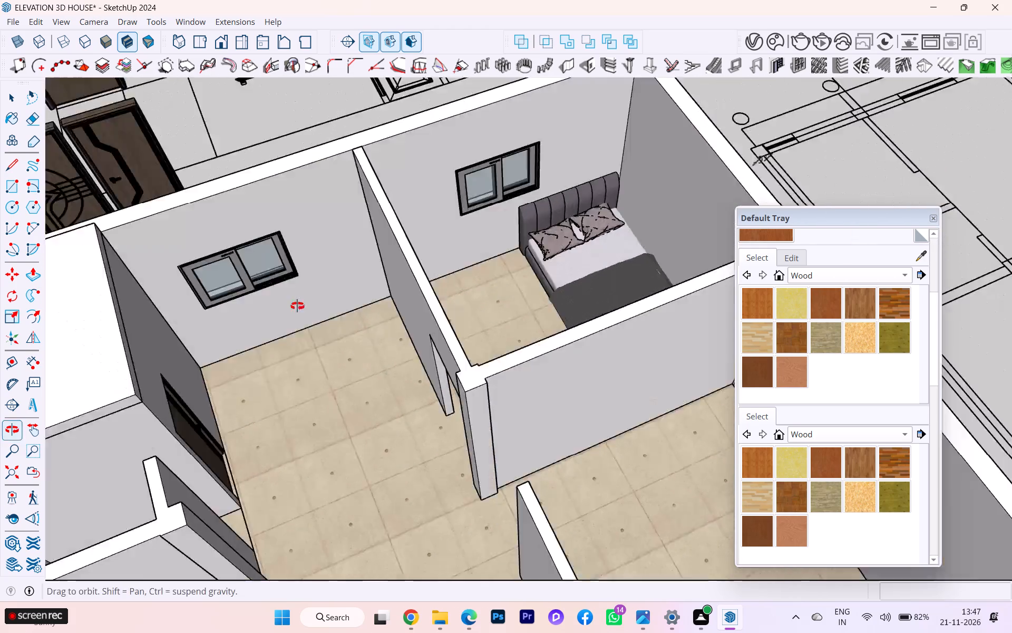
pyautogui.moveTo(297, 306); pyautogui.dragTo(0, 281, button='middle')
pyautogui.scroll(-1, 325, 260)
pyautogui.moveTo(448, 272); pyautogui.dragTo(295, 299, button='middle')
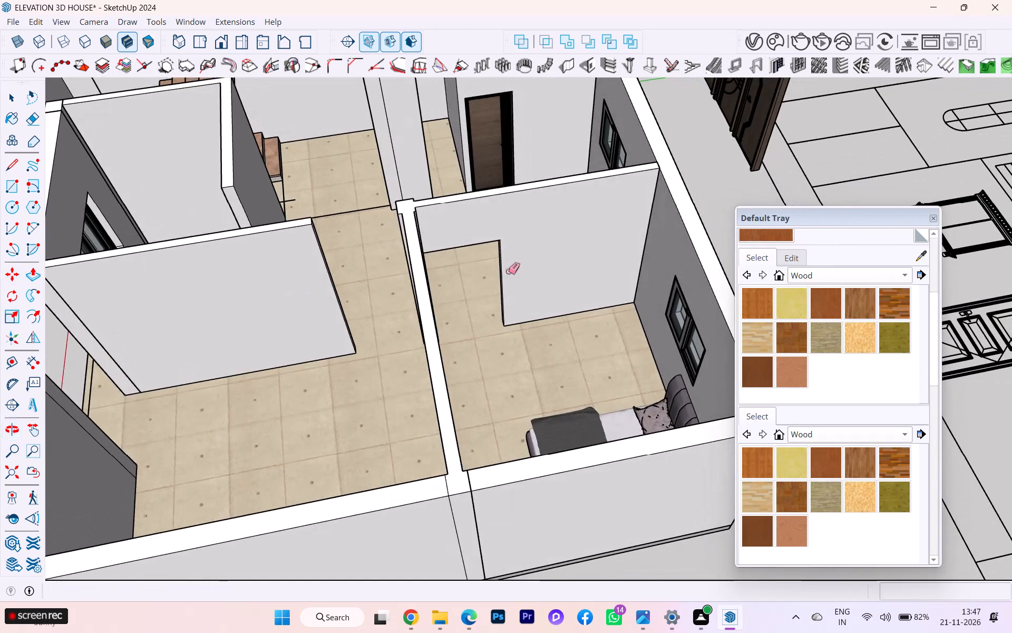
pyautogui.scroll(4, 509, 272)
pyautogui.scroll(-4, 365, 267)
pyautogui.moveTo(447, 300); pyautogui.dragTo(675, 300, button='middle')
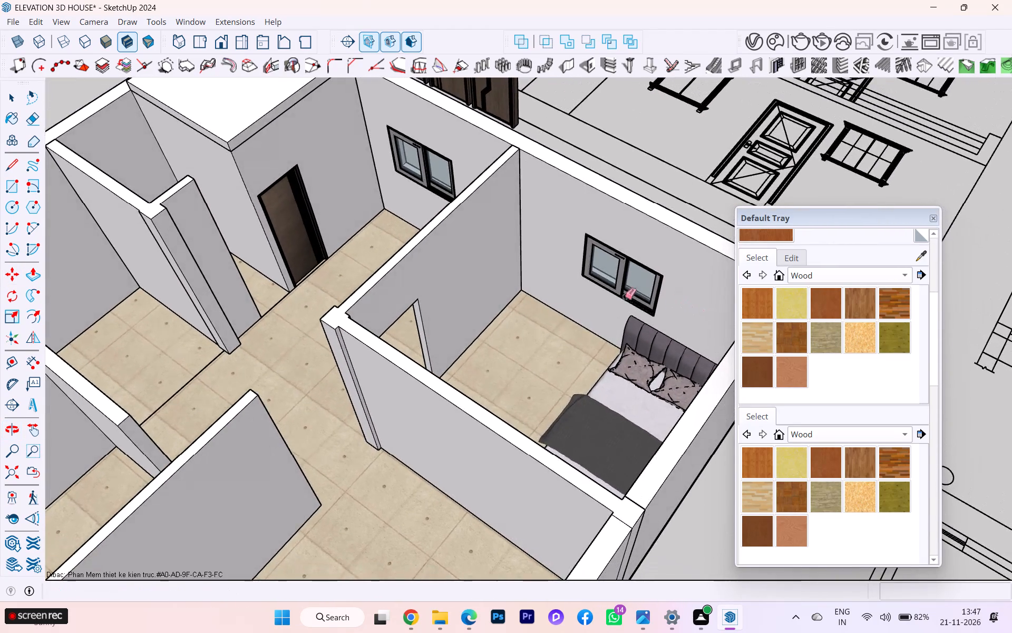
pyautogui.scroll(-1, 342, 286)
pyautogui.scroll(1, 340, 286)
pyautogui.scroll(-2, 337, 286)
pyautogui.click(12, 98)
pyautogui.scroll(2, 917, 338)
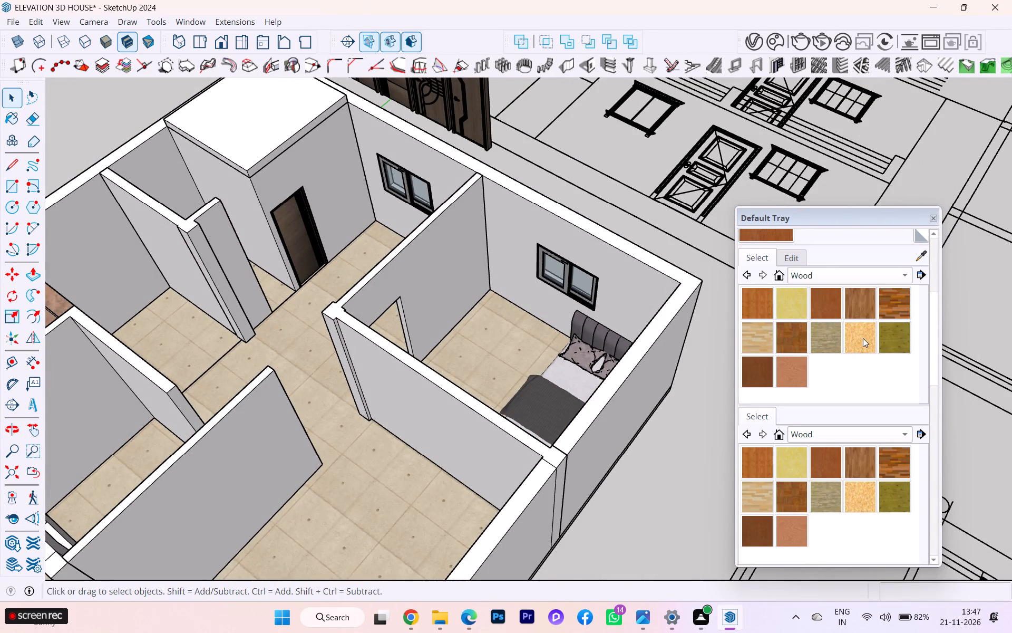
# Measure the partition's base from the doorway edge to the windowed wall with a dimension, and delete that dimension.
pyautogui.scroll(3, 863, 338)
pyautogui.scroll(3, 603, 261)
pyautogui.scroll(-3, 359, 255)
pyautogui.moveTo(427, 273); pyautogui.dragTo(313, 257, button='middle')
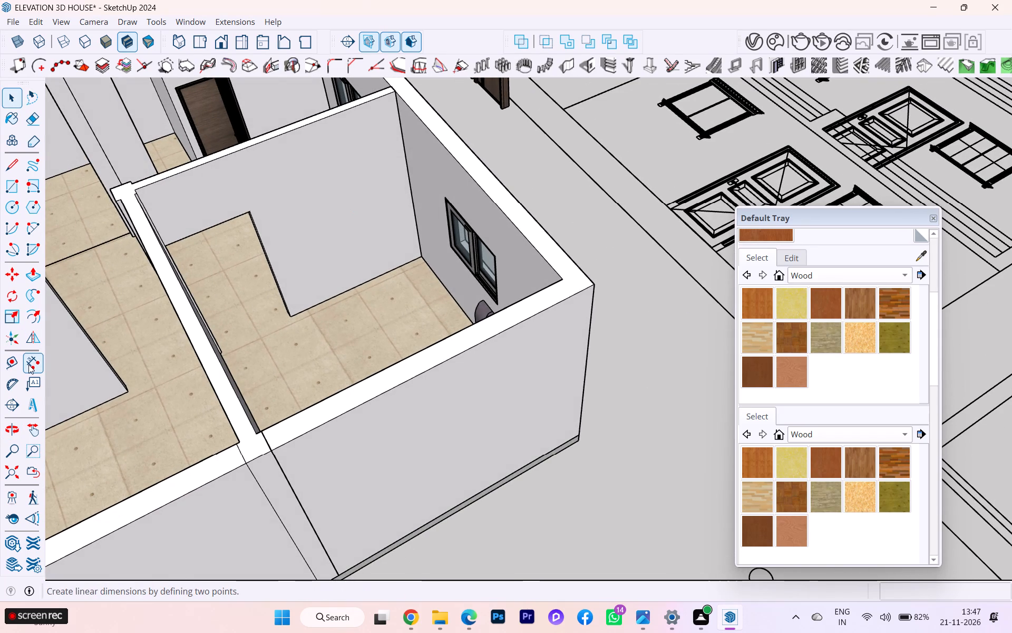
pyautogui.click(28, 365)
pyautogui.scroll(5, 361, 324)
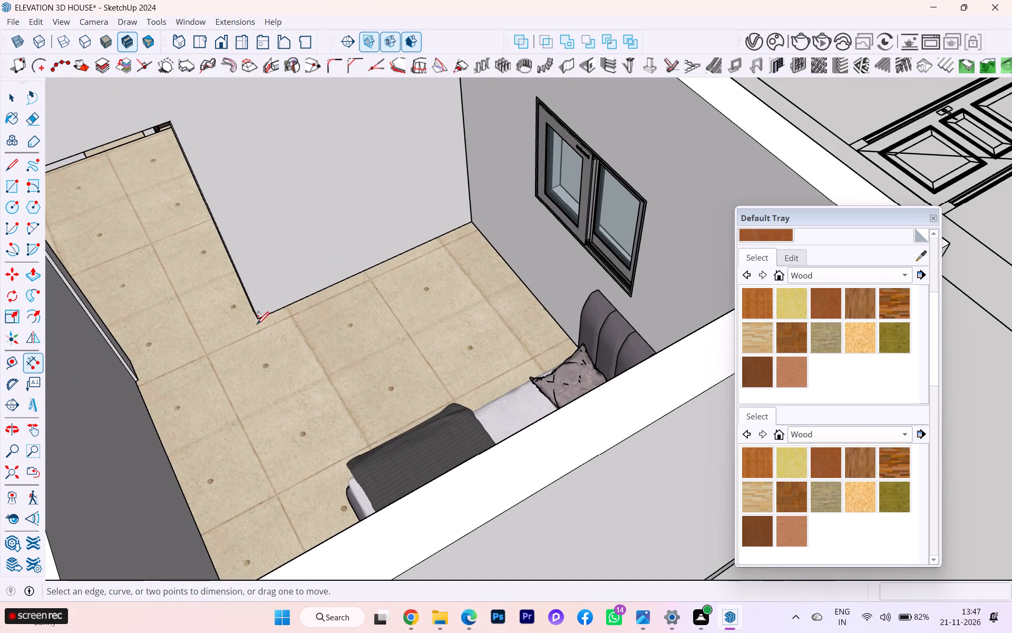
pyautogui.click(262, 319)
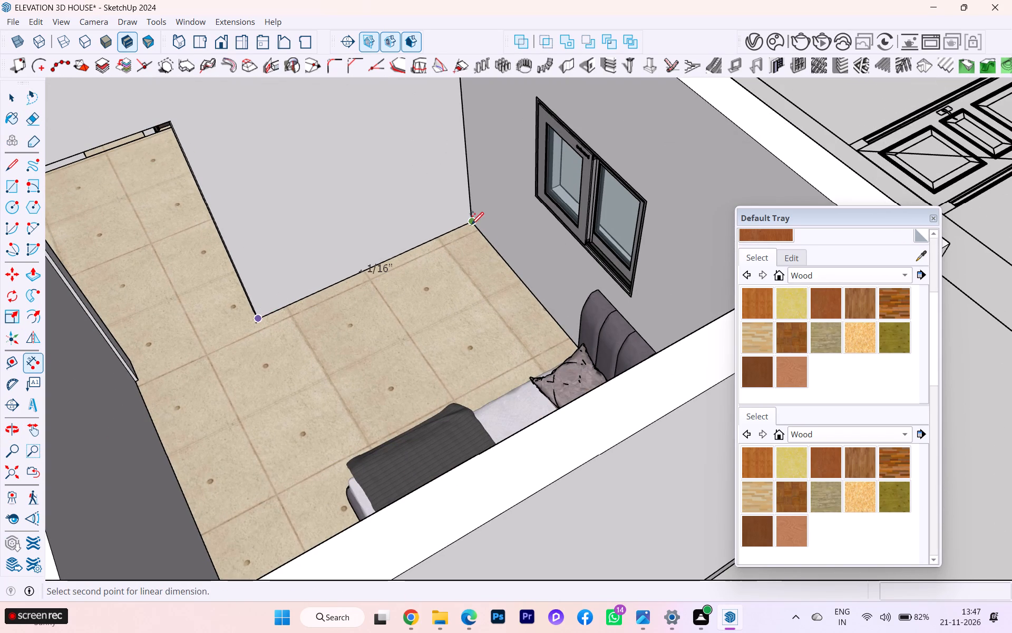
pyautogui.click(471, 223)
pyautogui.click(492, 238)
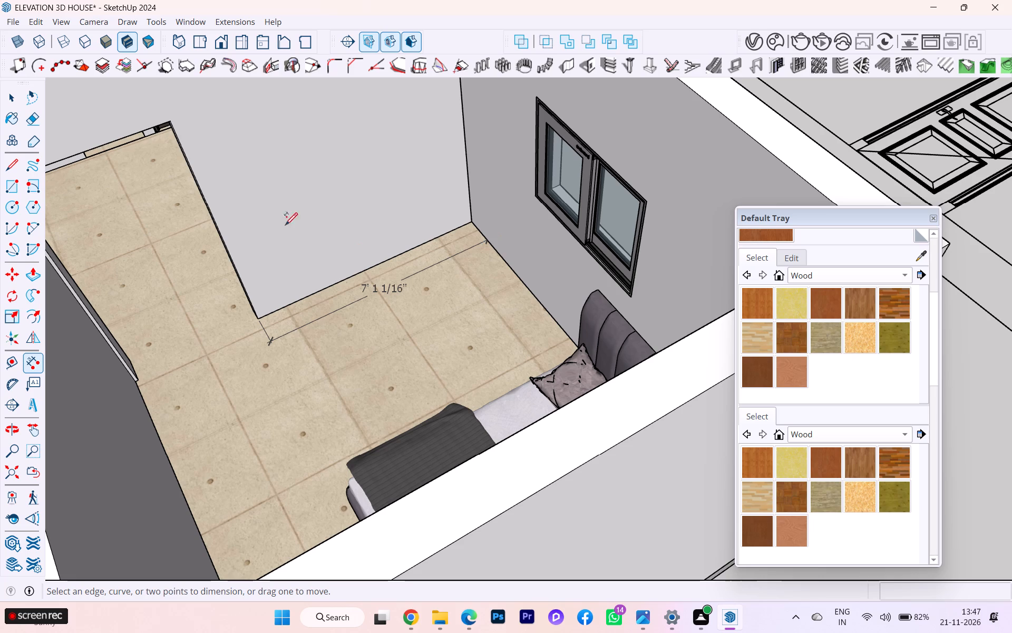
pyautogui.click(12, 97)
pyautogui.click(377, 291)
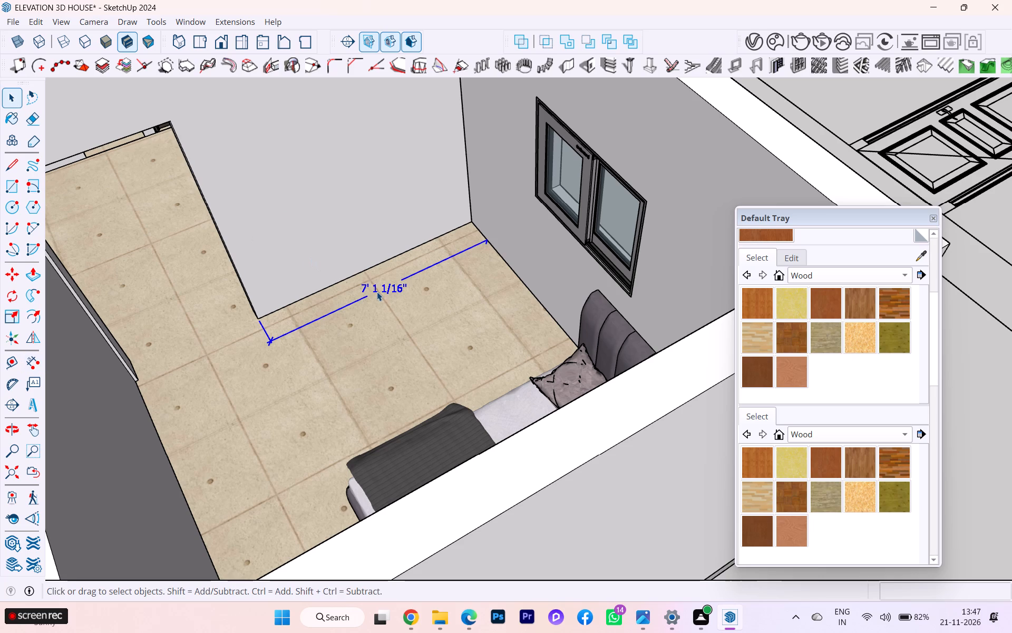
pyautogui.press('Delete')
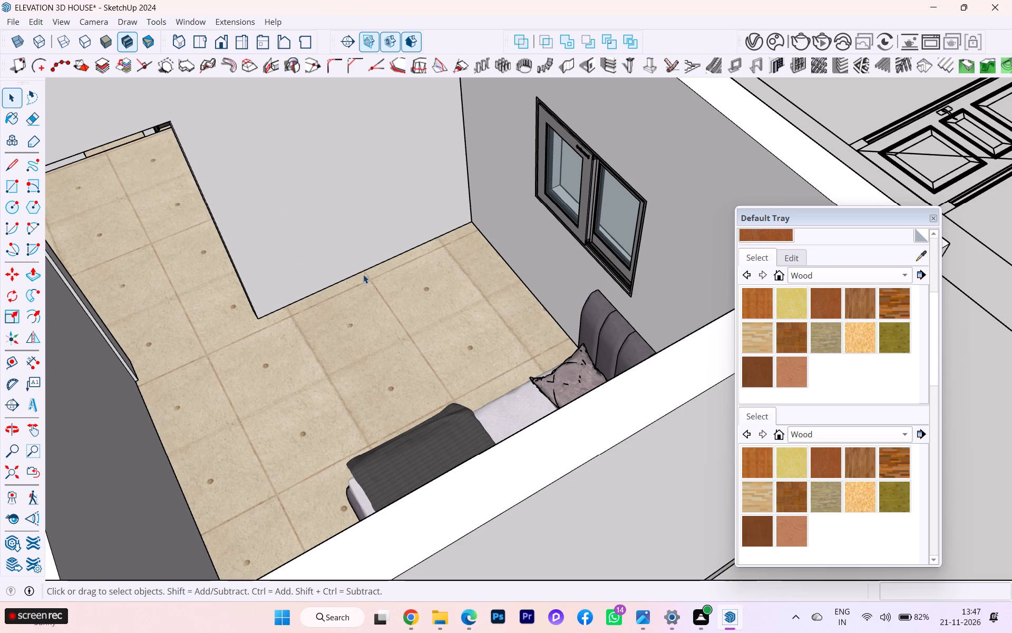
# Rotate the bed 90° about the base corner of its headboard so the headboard faces the outer end wall.
pyautogui.scroll(-2, 364, 273)
pyautogui.scroll(1, 360, 273)
pyautogui.scroll(-2, 359, 273)
pyautogui.scroll(3, 353, 279)
pyautogui.scroll(-5, 352, 302)
pyautogui.moveTo(421, 387); pyautogui.dragTo(748, 380, button='middle')
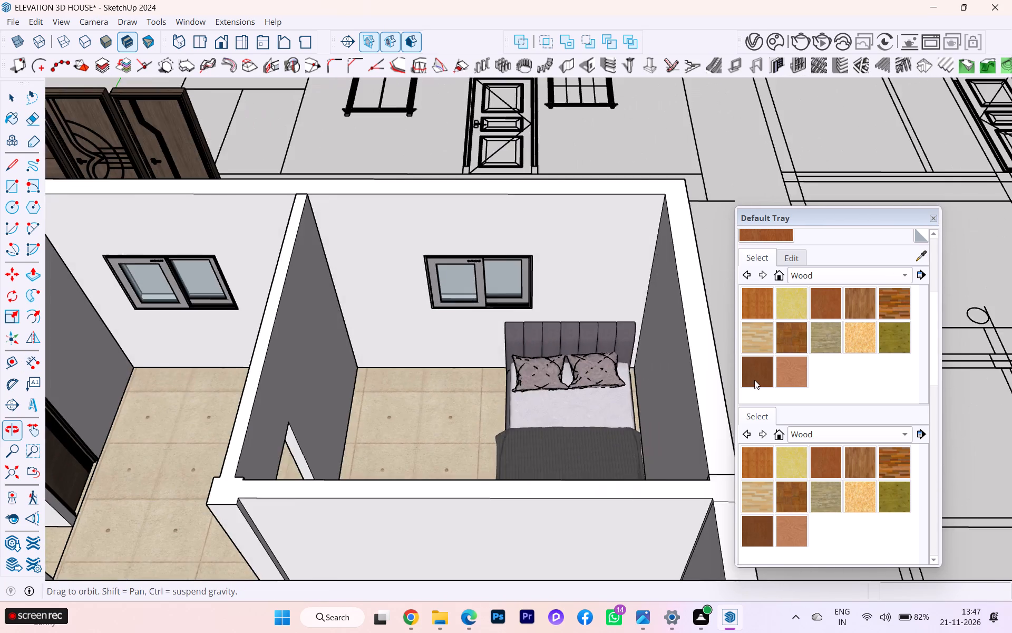
pyautogui.scroll(-3, 483, 335)
pyautogui.moveTo(548, 349); pyautogui.dragTo(663, 379, button='middle')
pyautogui.scroll(5, 627, 392)
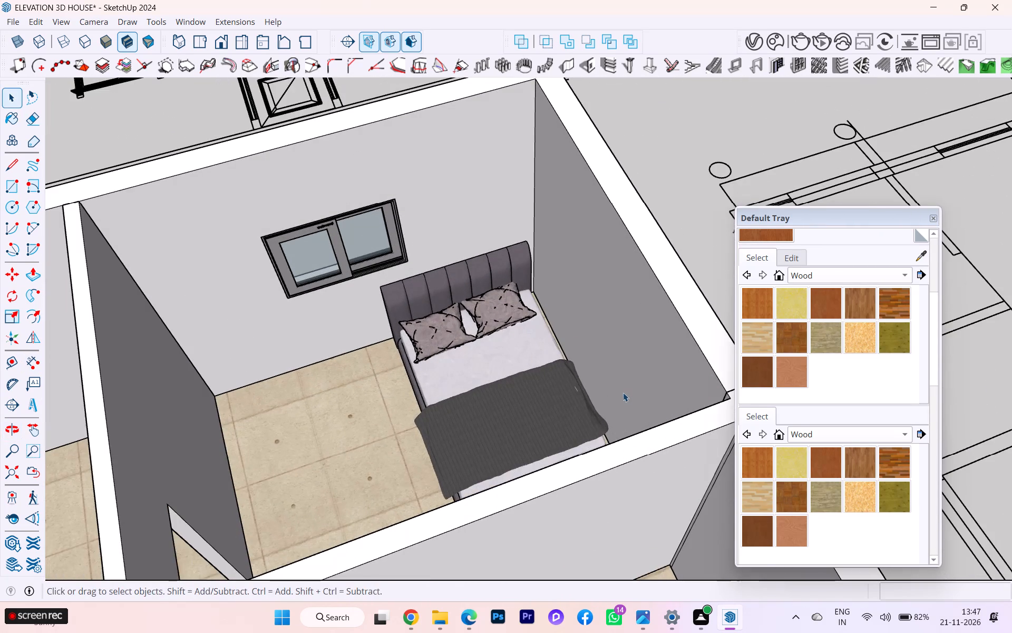
pyautogui.moveTo(623, 392); pyautogui.dragTo(745, 408, button='middle')
pyautogui.scroll(-1, 554, 389)
pyautogui.moveTo(493, 385); pyautogui.dragTo(703, 367, button='middle')
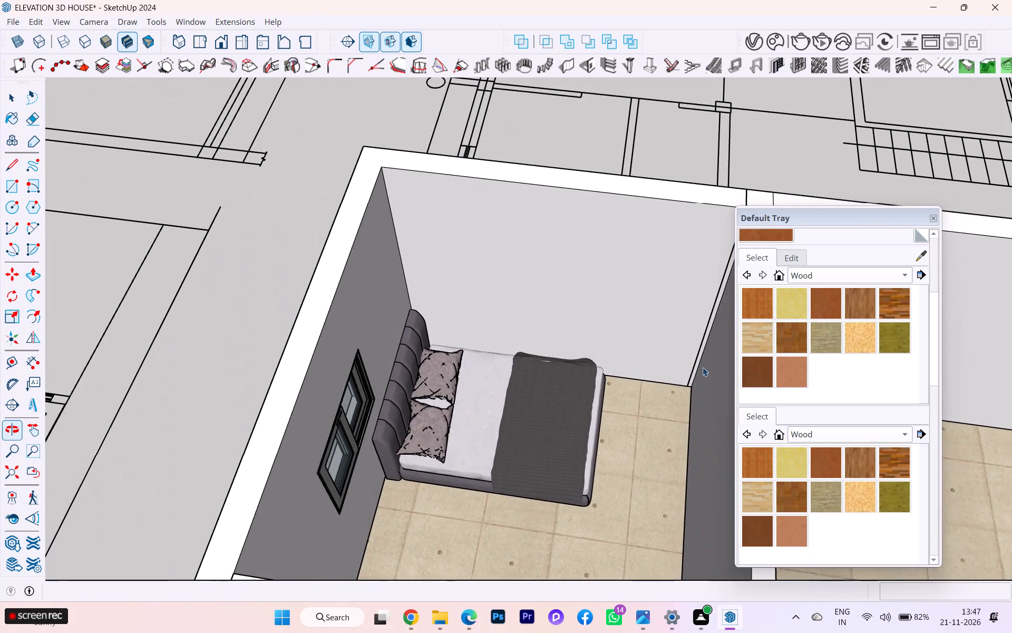
pyautogui.click(526, 444)
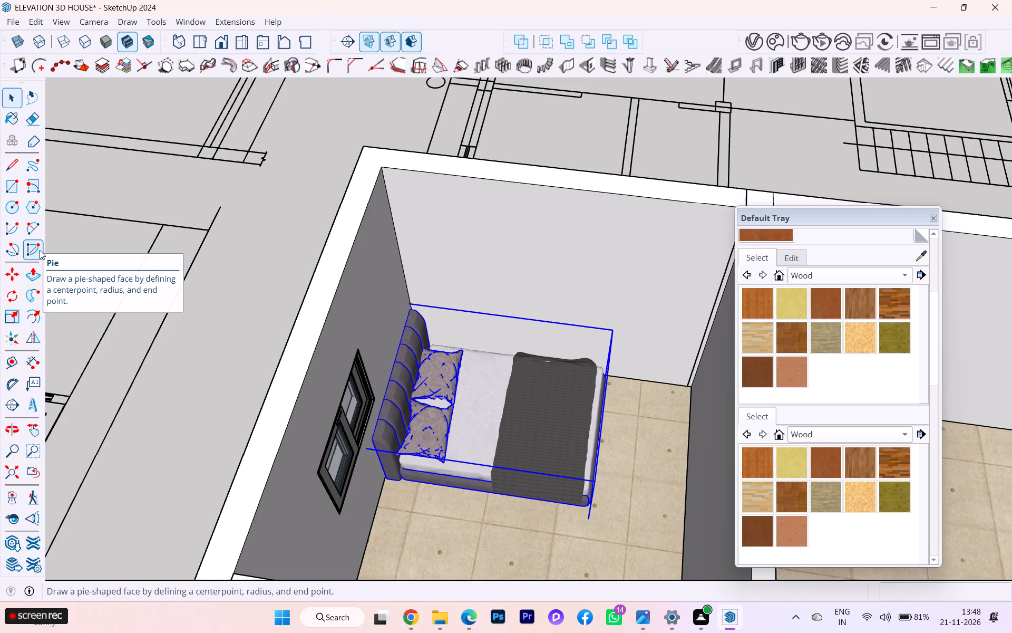
pyautogui.scroll(1, 40, 250)
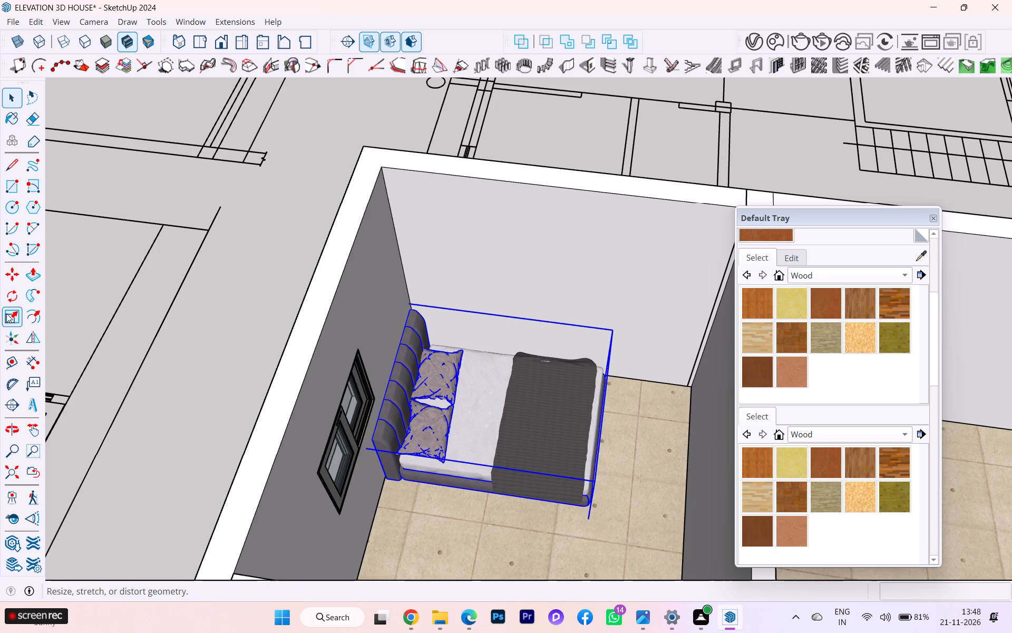
pyautogui.click(14, 300)
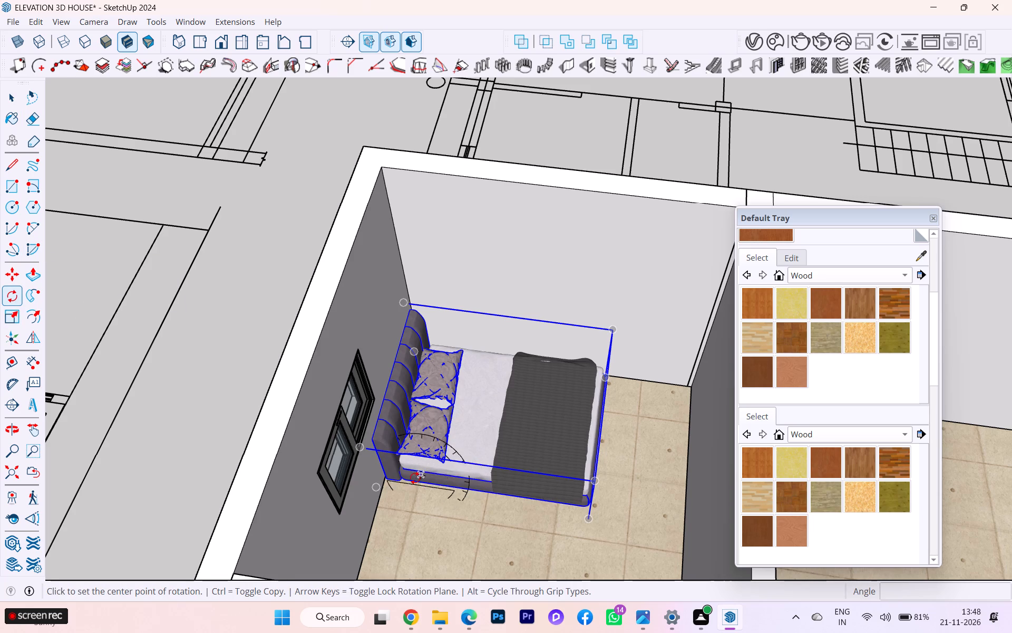
pyautogui.click(398, 488)
pyautogui.click(526, 502)
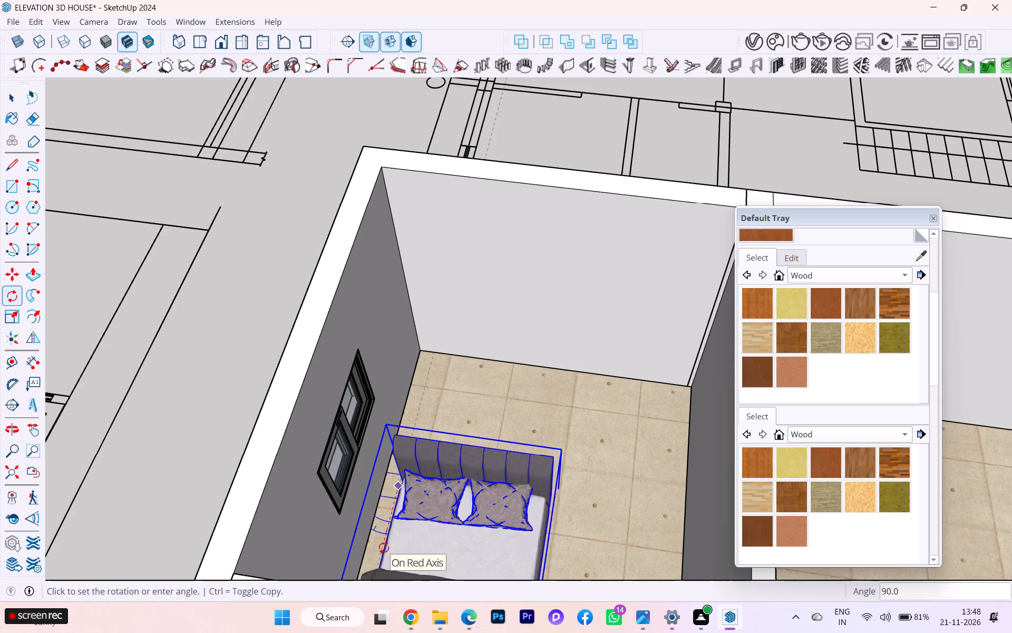
pyautogui.write('90')
pyautogui.press('Return')
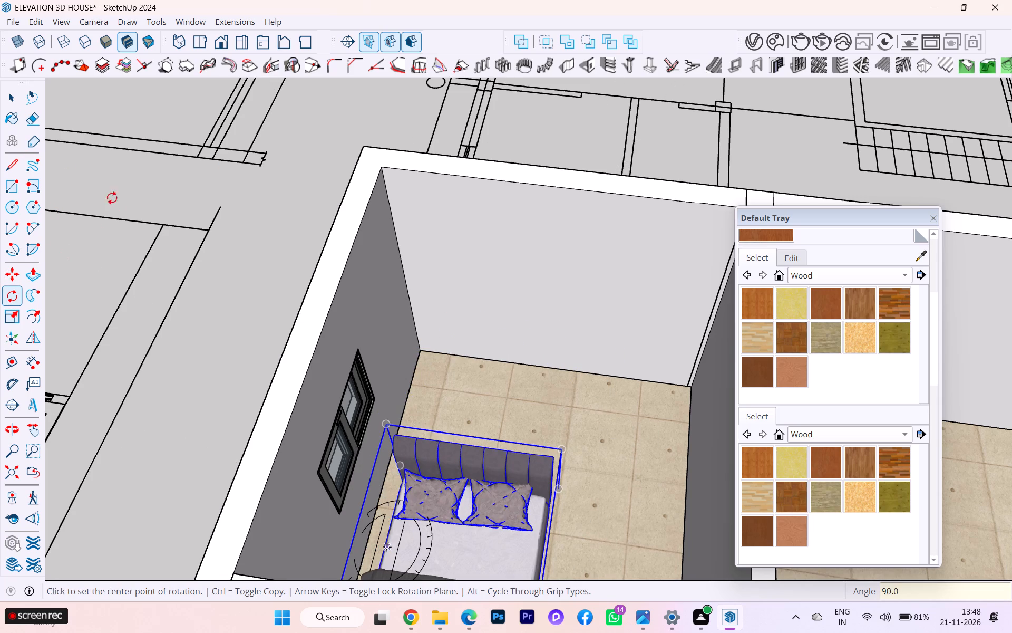
# Move the bed towards the outer end wall, into the corner beside the windowed wall.
pyautogui.click(11, 279)
pyautogui.click(14, 98)
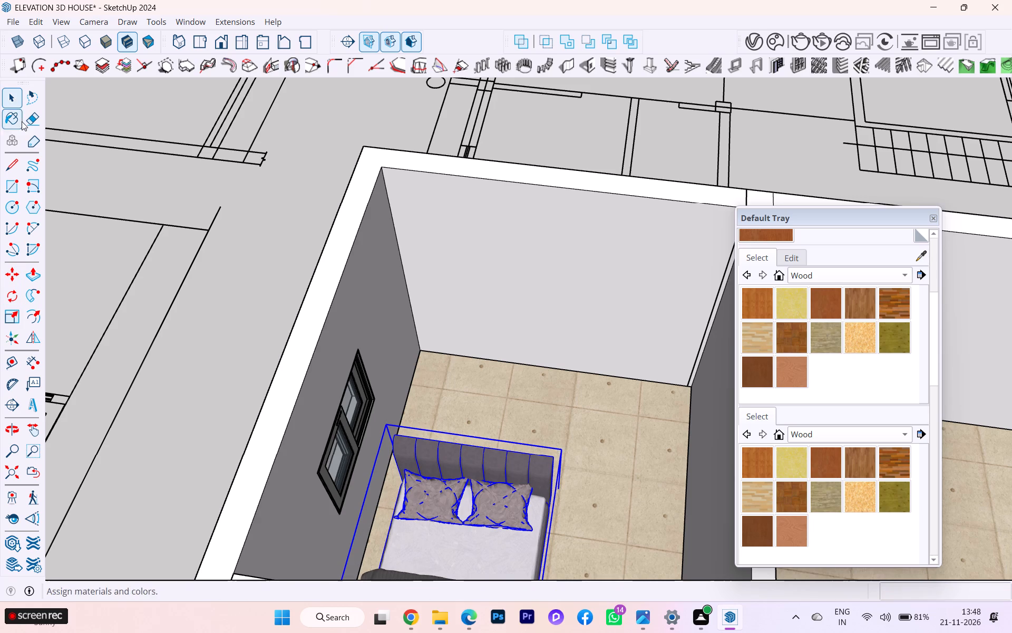
pyautogui.click(17, 272)
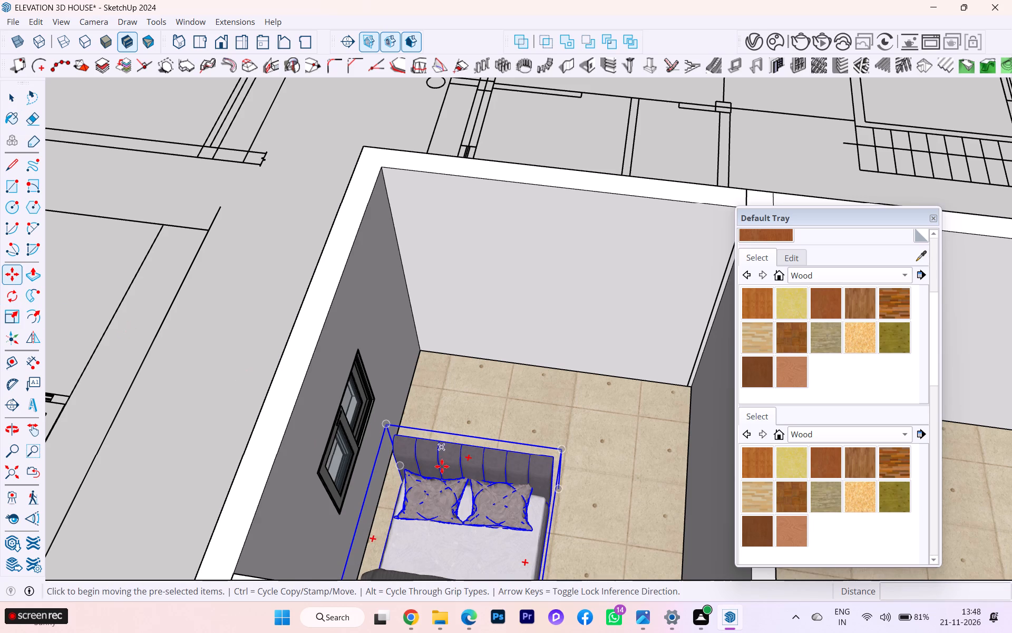
pyautogui.click(402, 436)
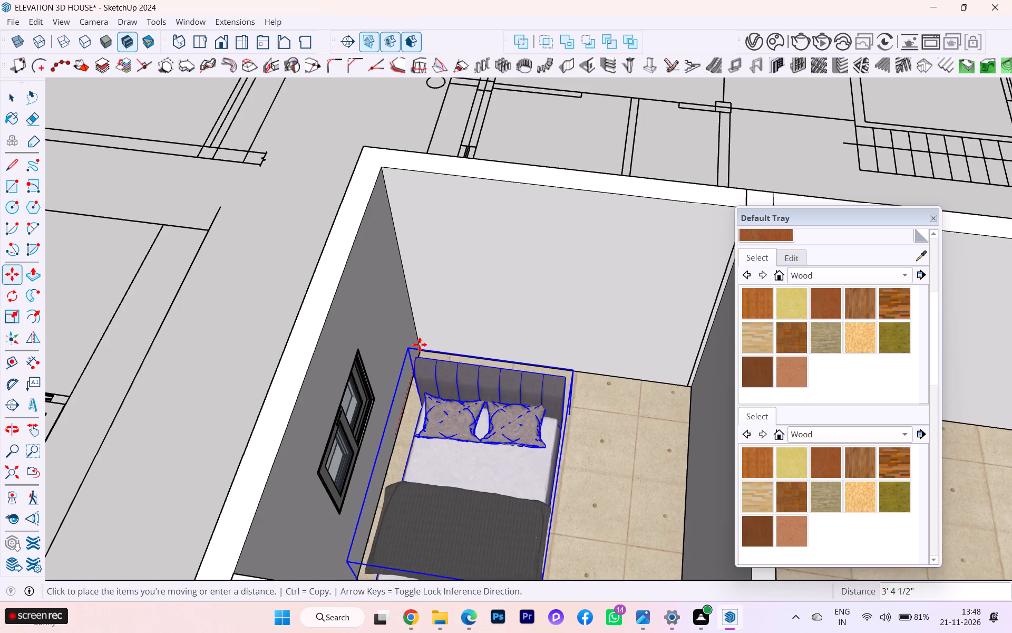
pyautogui.click(423, 338)
# Scale the bed's width towards the windowed wall by about 1.07.
pyautogui.scroll(-6, 407, 349)
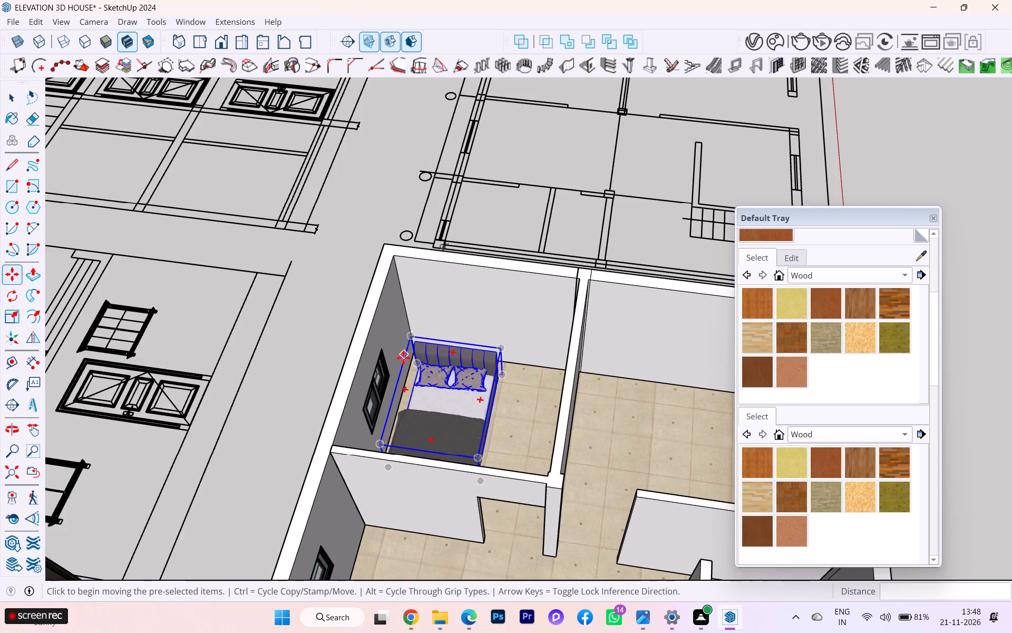
pyautogui.moveTo(484, 400); pyautogui.dragTo(541, 447, button='middle')
pyautogui.scroll(6, 423, 427)
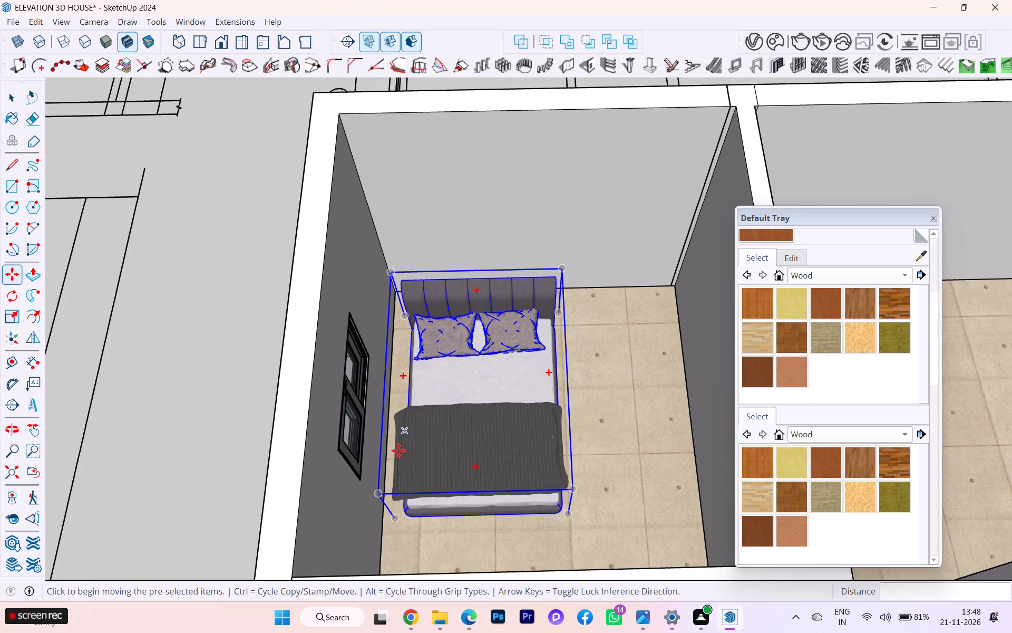
pyautogui.scroll(5, 400, 455)
pyautogui.scroll(-1, 419, 420)
pyautogui.moveTo(427, 416); pyautogui.dragTo(487, 415, button='middle')
pyautogui.scroll(3, 436, 330)
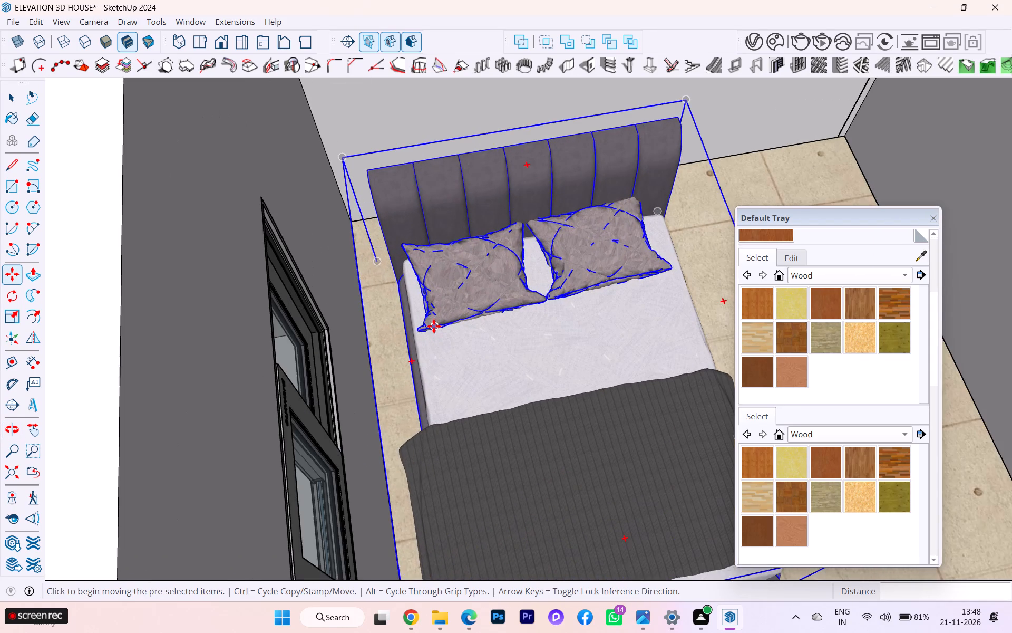
pyautogui.scroll(-2, 433, 322)
pyautogui.scroll(-2, 396, 348)
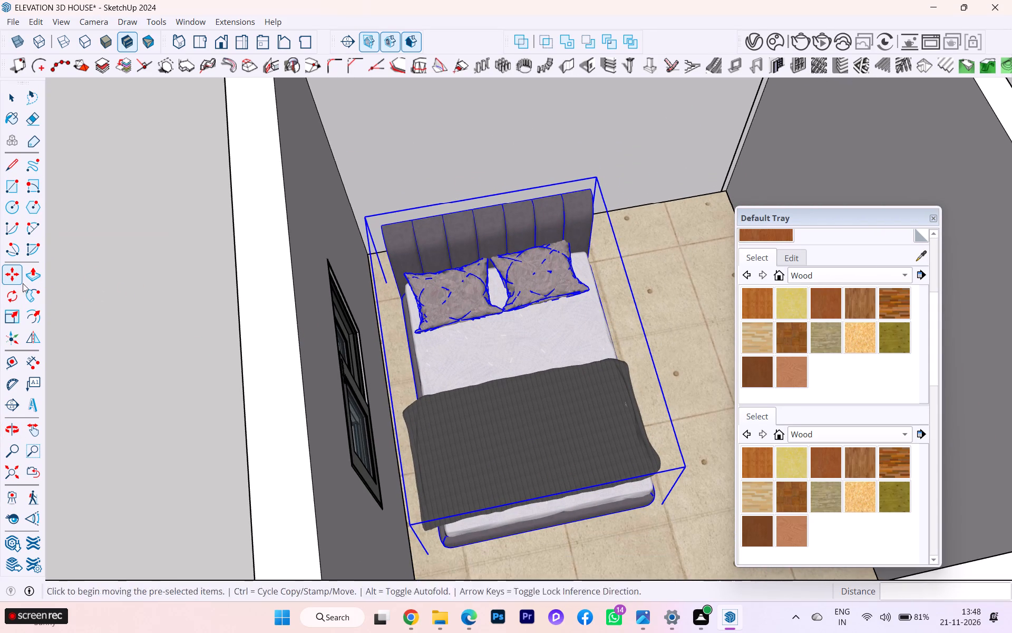
pyautogui.click(13, 314)
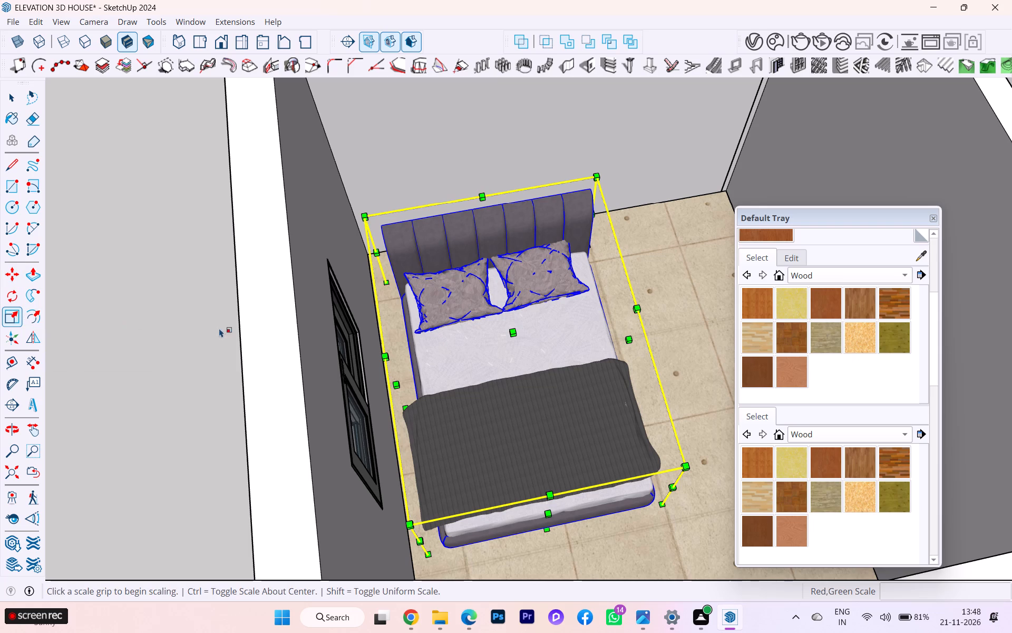
pyautogui.click(402, 387)
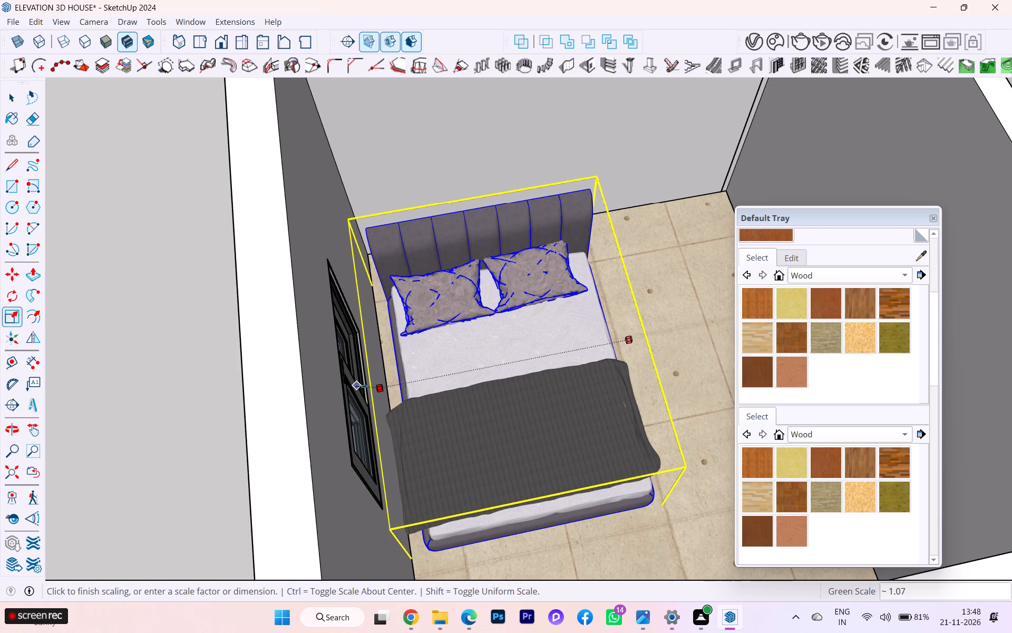
pyautogui.click(362, 386)
# Stretch the bed's length at the headboard side until it reaches the outer end wall.
pyautogui.scroll(-1, 512, 371)
pyautogui.moveTo(510, 372); pyautogui.dragTo(301, 372, button='middle')
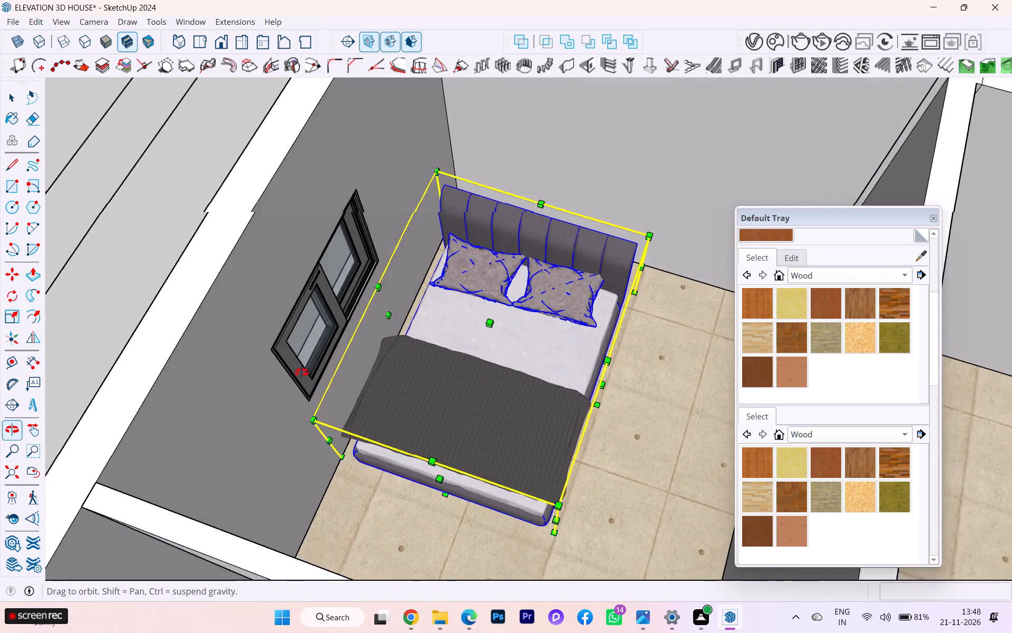
pyautogui.moveTo(301, 372); pyautogui.dragTo(286, 367, button='middle')
pyautogui.moveTo(513, 231); pyautogui.dragTo(235, 274, button='middle')
pyautogui.scroll(1, 778, 308)
pyautogui.scroll(5, 706, 309)
pyautogui.scroll(-2, 703, 308)
pyautogui.scroll(1, 703, 308)
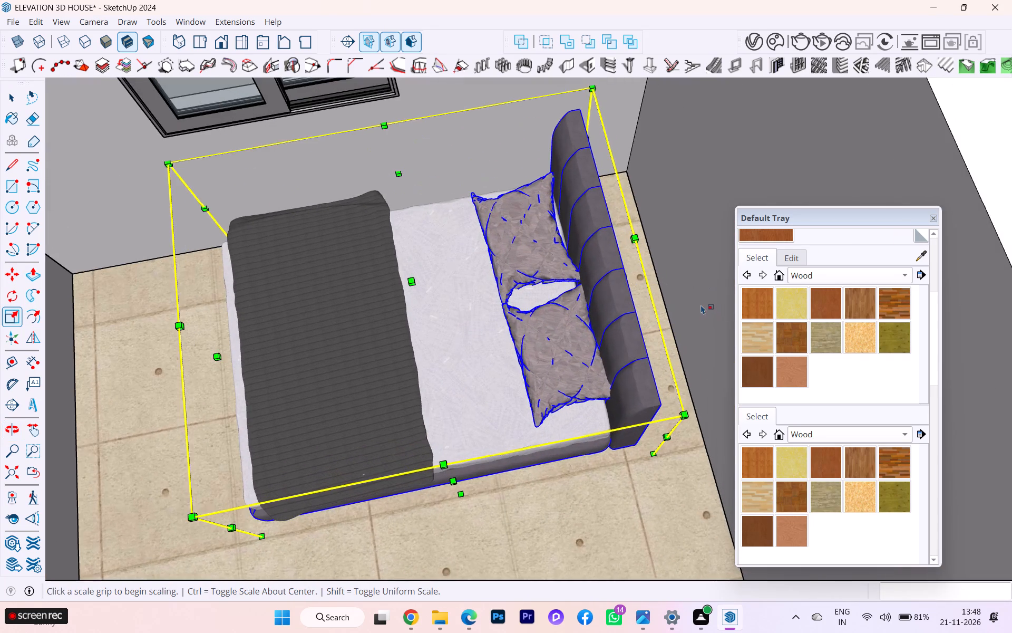
pyautogui.moveTo(696, 301); pyautogui.dragTo(638, 301, button='middle')
pyautogui.scroll(3, 638, 301)
pyautogui.click(630, 293)
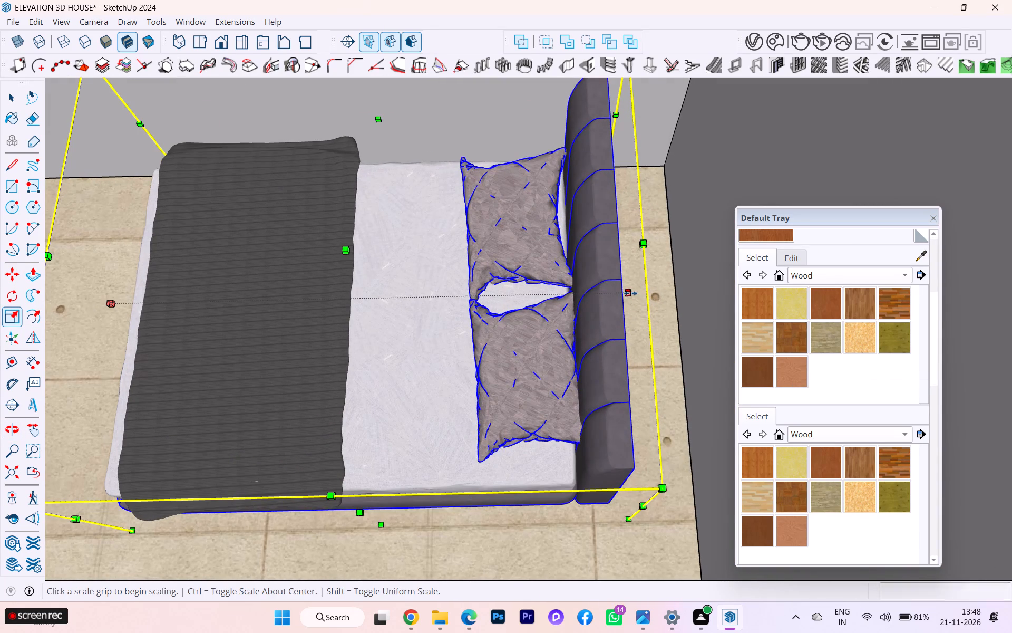
pyautogui.click(706, 283)
# Scale the bed slightly wider on its side facing away from the window.
pyautogui.scroll(-3, 596, 284)
pyautogui.scroll(1, 596, 284)
pyautogui.scroll(-4, 597, 283)
pyautogui.scroll(1, 646, 282)
pyautogui.scroll(-1, 646, 282)
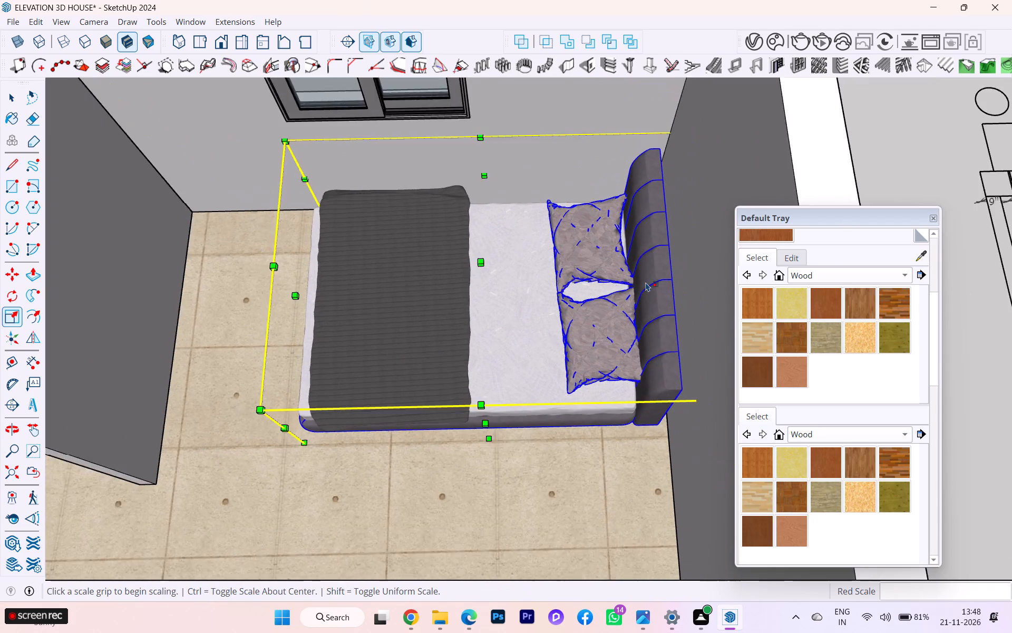
pyautogui.moveTo(646, 283); pyautogui.dragTo(820, 263, button='middle')
pyautogui.scroll(-3, 661, 267)
pyautogui.moveTo(655, 268); pyautogui.dragTo(841, 244, button='middle')
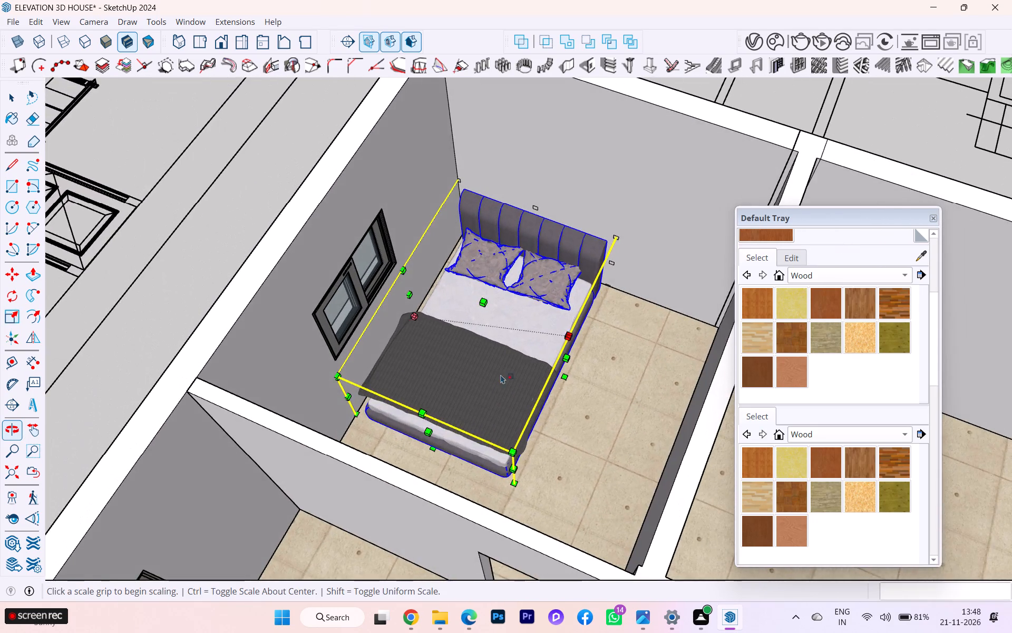
pyautogui.scroll(2, 441, 431)
pyautogui.scroll(-1, 441, 431)
pyautogui.scroll(2, 441, 431)
pyautogui.moveTo(533, 449); pyautogui.dragTo(460, 415, button='middle')
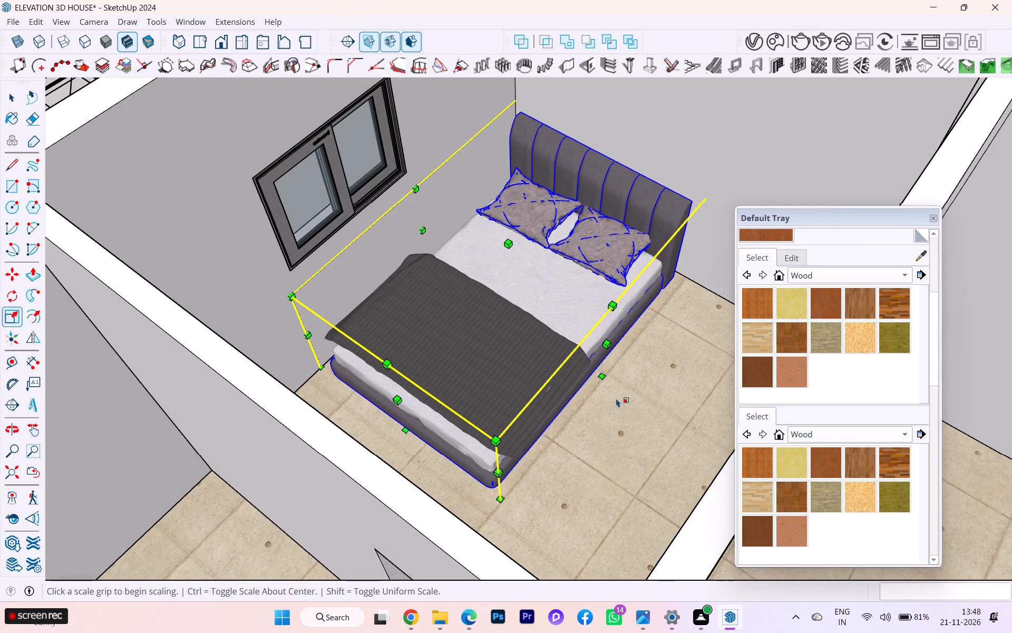
pyautogui.scroll(3, 618, 398)
pyautogui.click(602, 326)
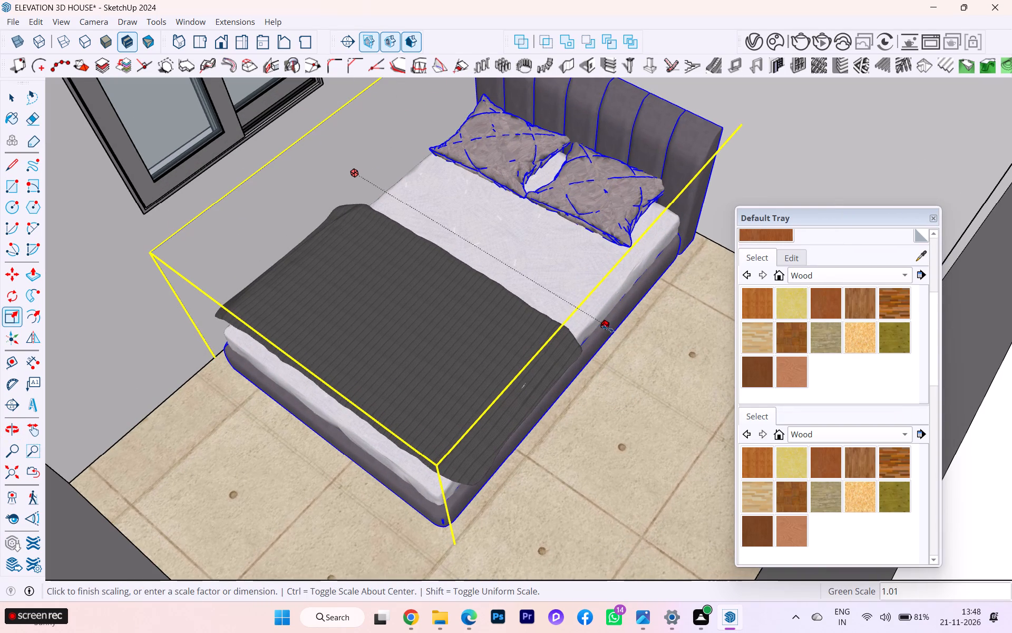
pyautogui.click(614, 329)
# Scale the bed's width towards the windowed wall by about 1.15.
pyautogui.scroll(-4, 676, 334)
pyautogui.scroll(-2, 550, 315)
pyautogui.moveTo(548, 315); pyautogui.dragTo(724, 328, button='middle')
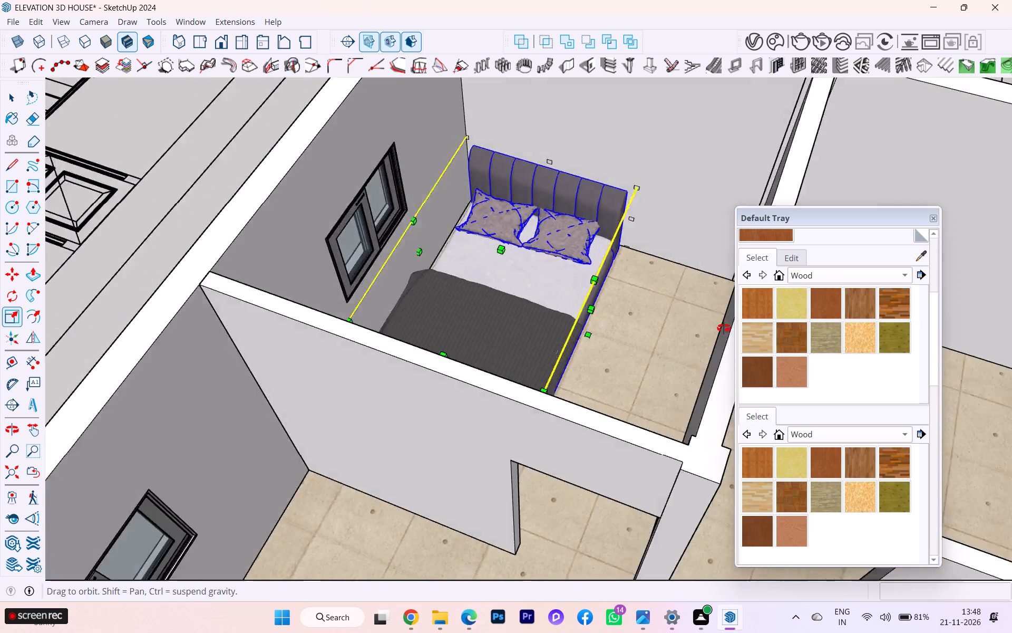
pyautogui.moveTo(724, 328); pyautogui.dragTo(779, 329, button='middle')
pyautogui.scroll(3, 329, 318)
pyautogui.click(346, 300)
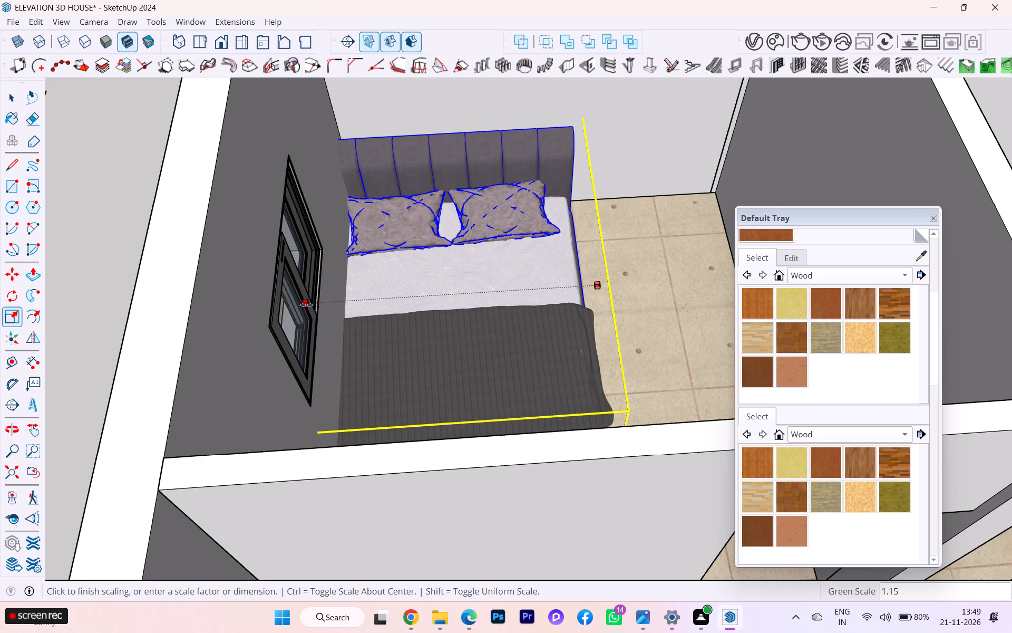
pyautogui.click(306, 305)
# Move the bed about 7" away from the windowed wall.
pyautogui.scroll(-4, 363, 310)
pyautogui.moveTo(390, 313); pyautogui.dragTo(374, 405, button='middle')
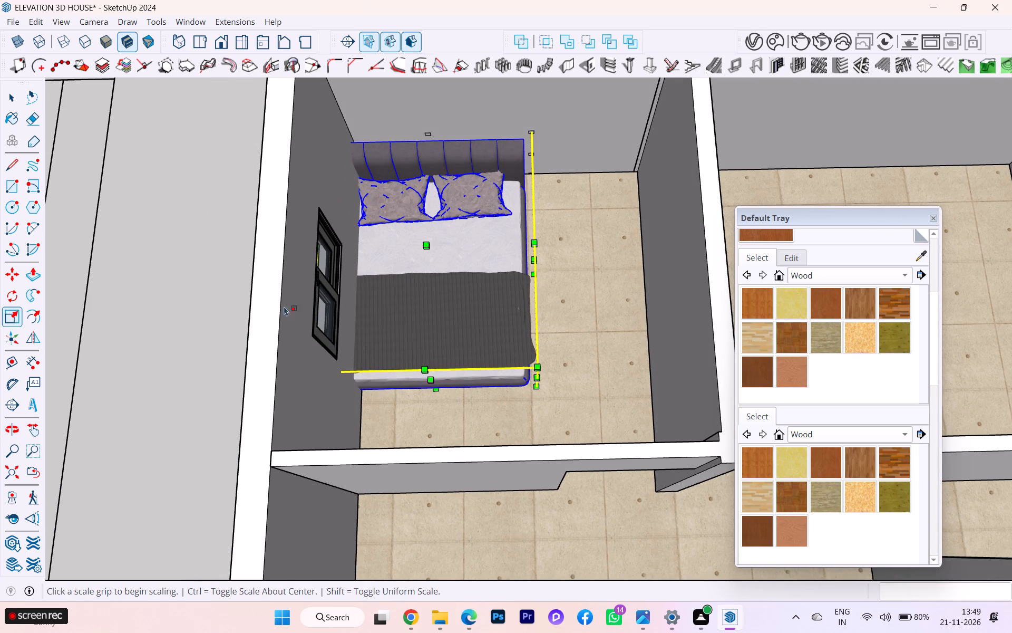
pyautogui.click(27, 269)
pyautogui.click(16, 275)
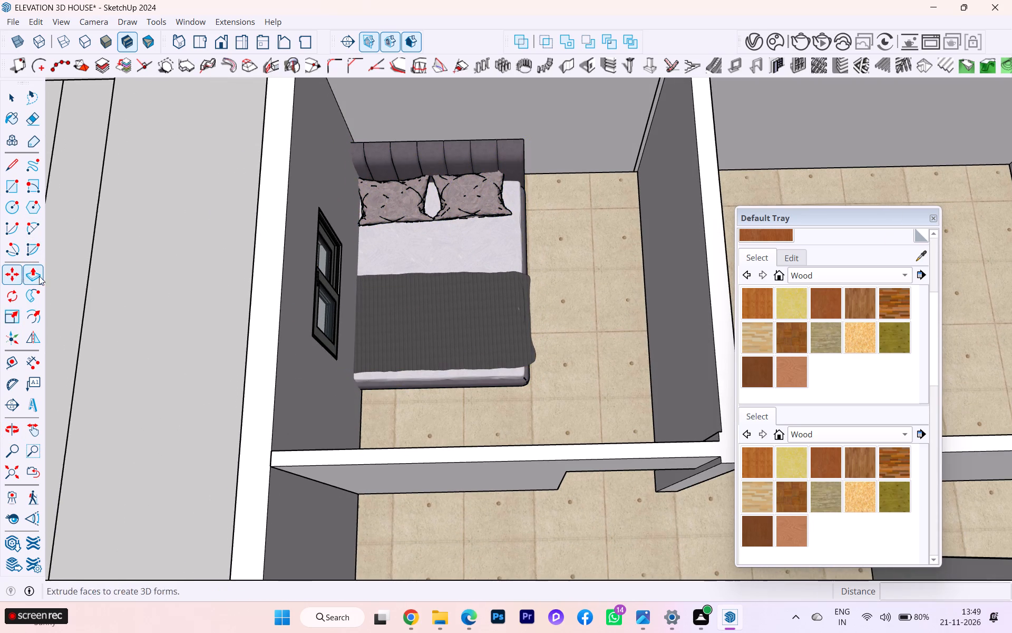
pyautogui.scroll(2, 392, 406)
pyautogui.click(358, 385)
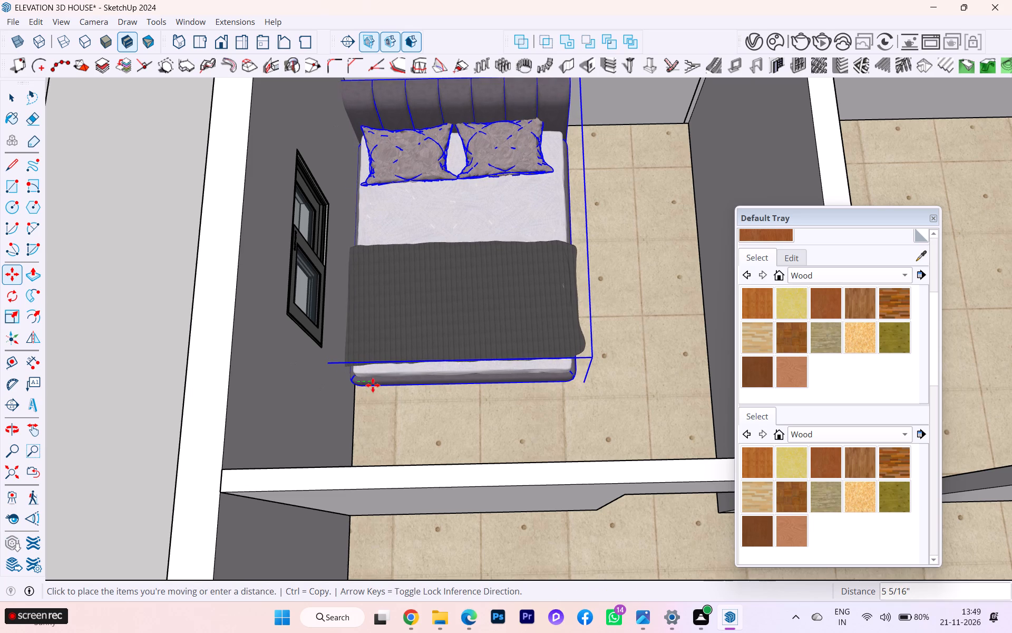
pyautogui.click(377, 384)
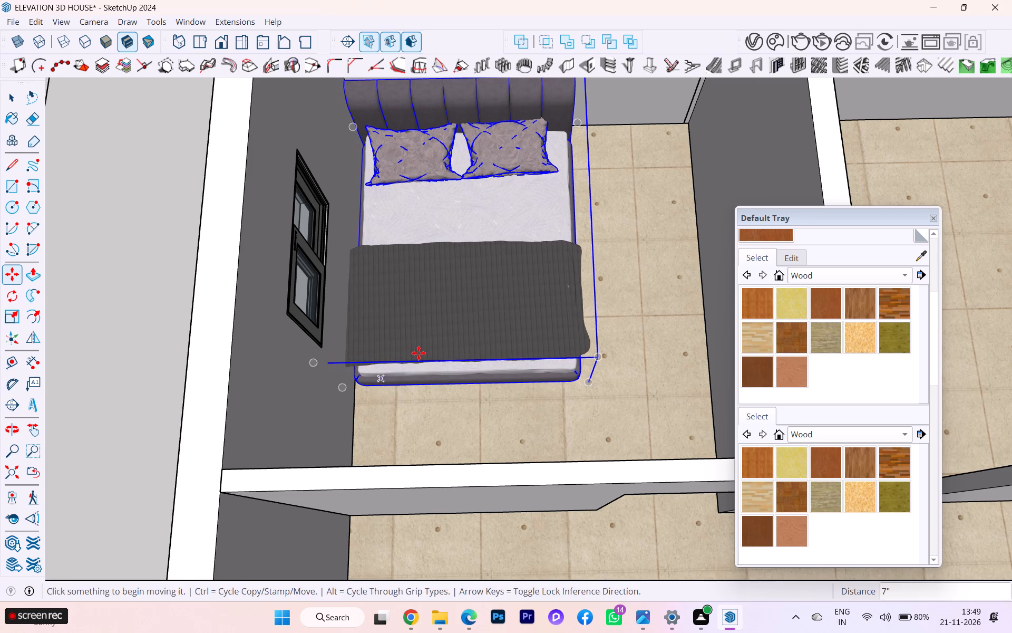
# Nudge the bed by its foot corner beside the windowed wall, and clear the selection.
pyautogui.scroll(-1, 419, 352)
pyautogui.moveTo(419, 352); pyautogui.dragTo(565, 320, button='middle')
pyautogui.scroll(3, 375, 454)
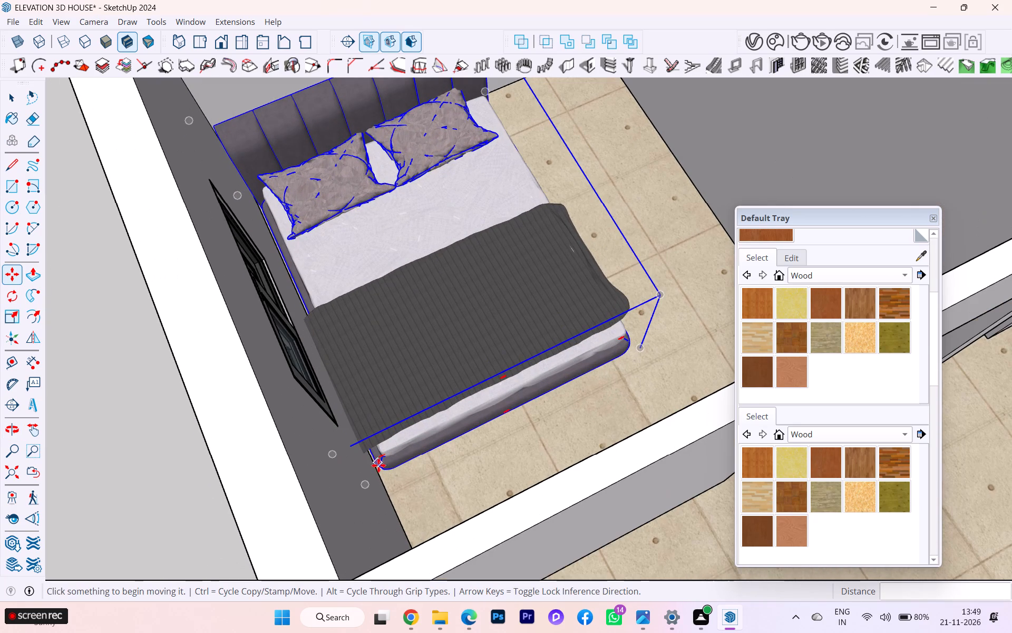
pyautogui.click(381, 465)
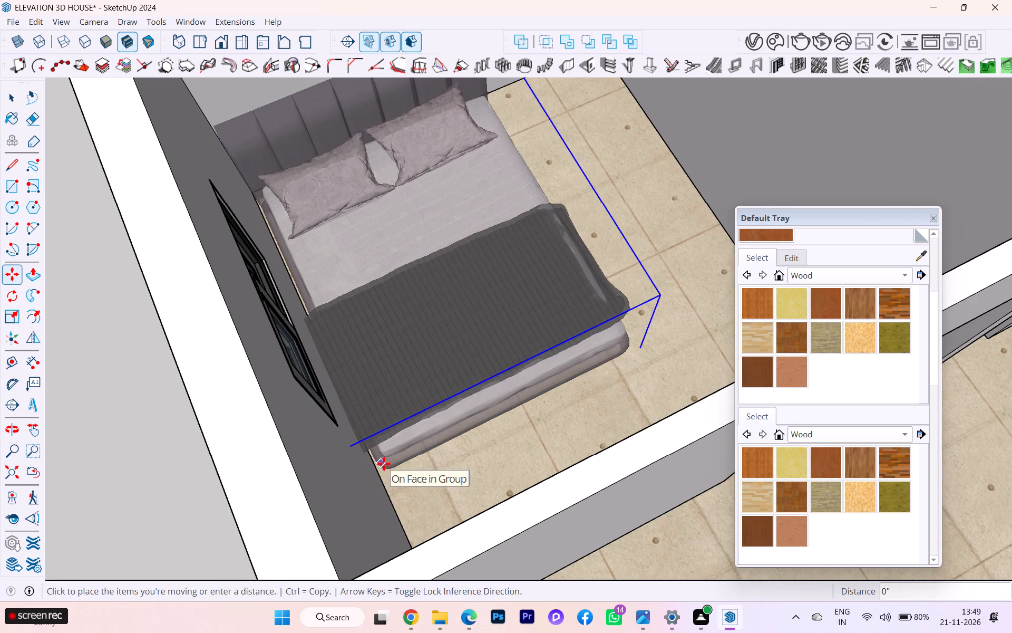
pyautogui.click(384, 464)
pyautogui.moveTo(397, 430); pyautogui.dragTo(374, 367, button='middle')
pyautogui.scroll(-1, 405, 428)
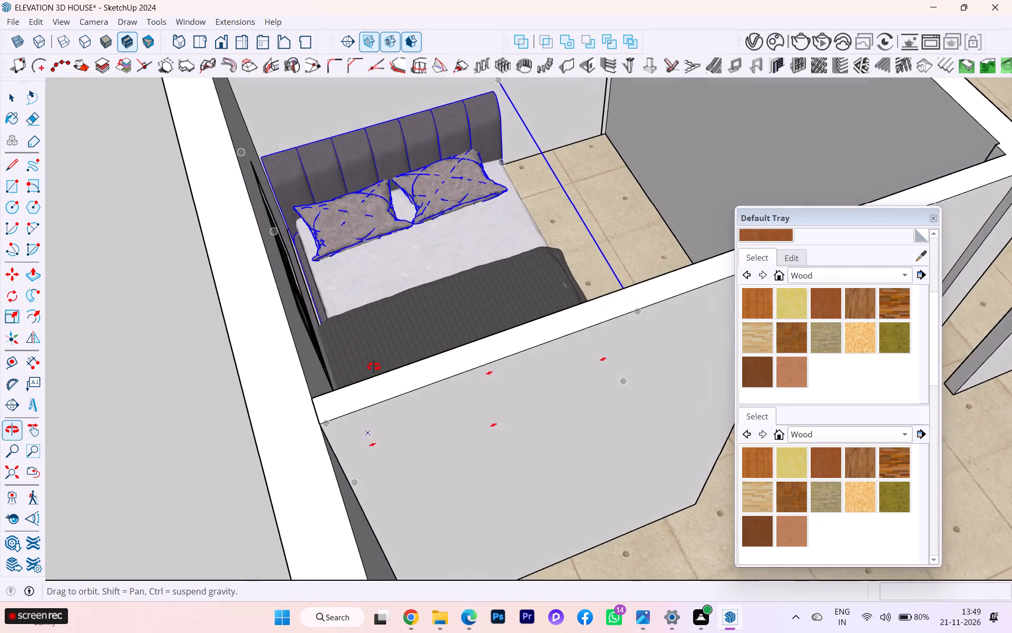
pyautogui.moveTo(374, 367); pyautogui.dragTo(305, 421, button='middle')
pyautogui.scroll(-1, 475, 340)
pyautogui.moveTo(473, 346); pyautogui.dragTo(421, 430, button='middle')
pyautogui.scroll(-1, 425, 402)
pyautogui.scroll(1, 425, 402)
pyautogui.scroll(-2, 425, 402)
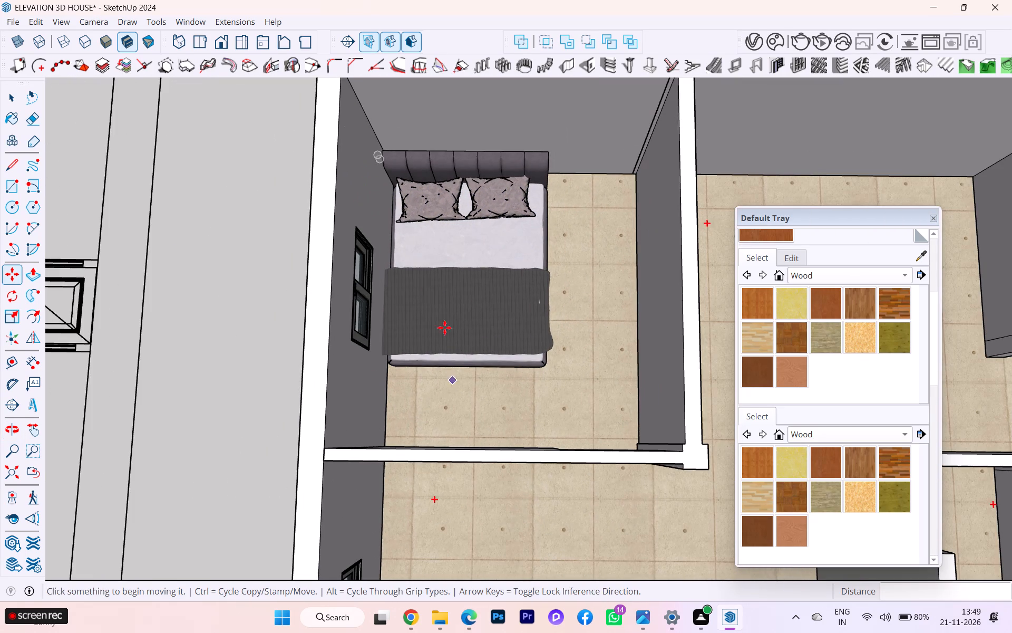
pyautogui.click(7, 102)
pyautogui.click(211, 197)
# Examine the bed's placement and the free floor between it and the partition opposite the window.
pyautogui.scroll(-1, 498, 187)
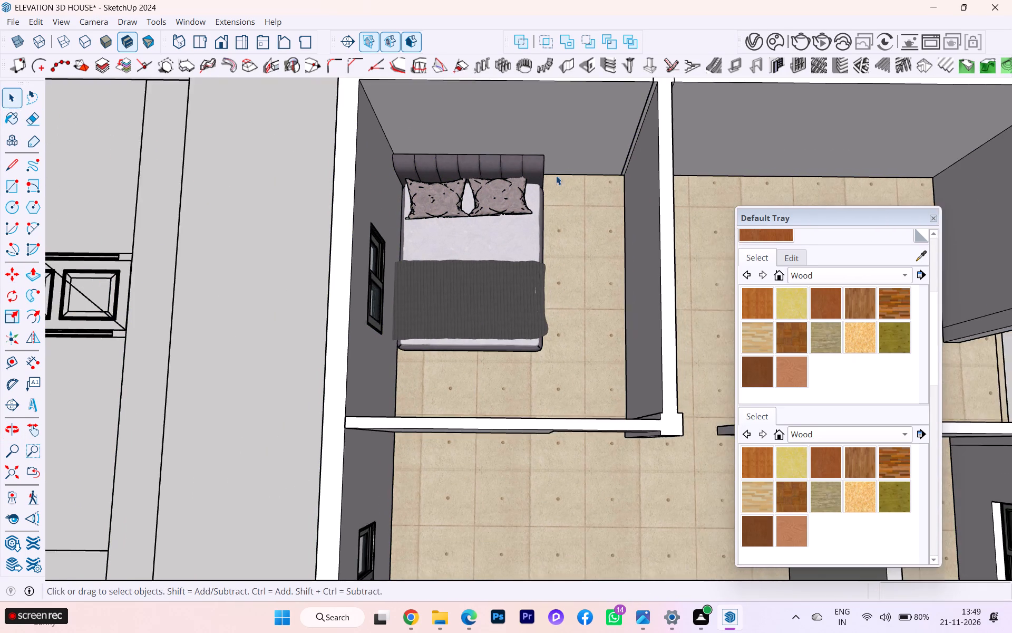
pyautogui.moveTo(557, 175); pyautogui.dragTo(843, 104, button='middle')
pyautogui.scroll(1, 382, 313)
pyautogui.scroll(-1, 382, 314)
pyautogui.scroll(3, 382, 314)
pyautogui.scroll(-2, 388, 310)
pyautogui.moveTo(395, 305); pyautogui.dragTo(726, 209, button='middle')
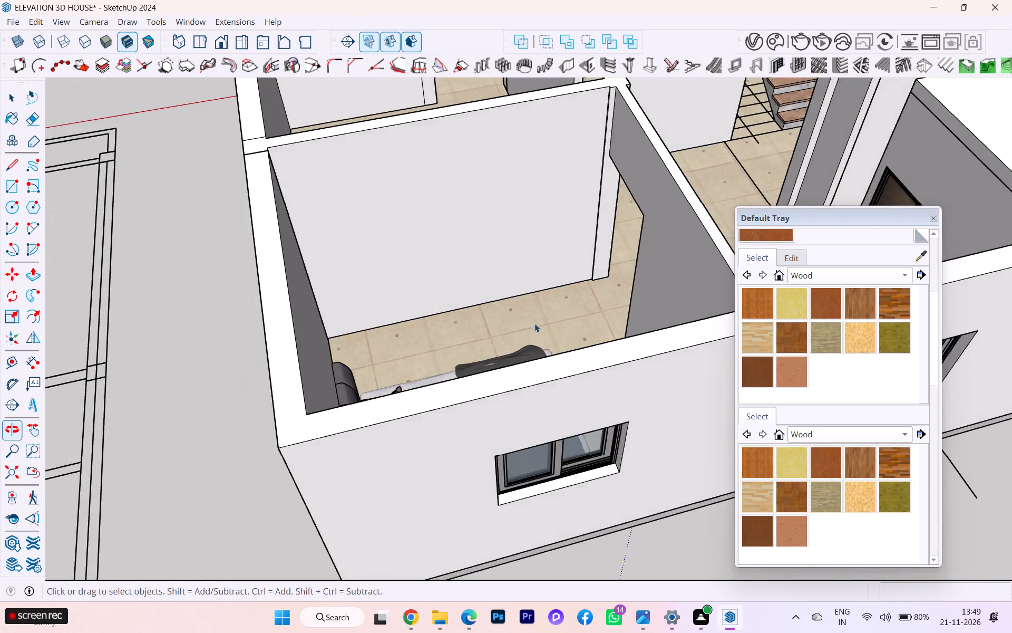
pyautogui.scroll(7, 534, 323)
pyautogui.moveTo(526, 327); pyautogui.dragTo(579, 321, button='middle')
pyautogui.scroll(-3, 593, 312)
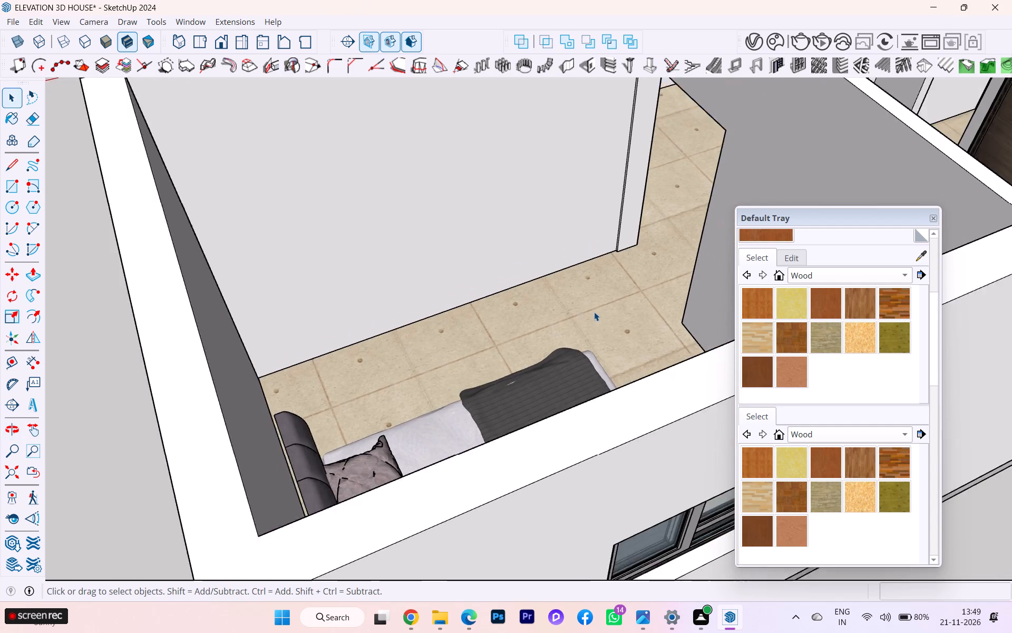
pyautogui.scroll(-3, 594, 312)
pyautogui.scroll(1, 590, 316)
pyautogui.scroll(3, 480, 306)
pyautogui.scroll(-2, 476, 304)
pyautogui.moveTo(471, 308); pyautogui.dragTo(411, 341, button='middle')
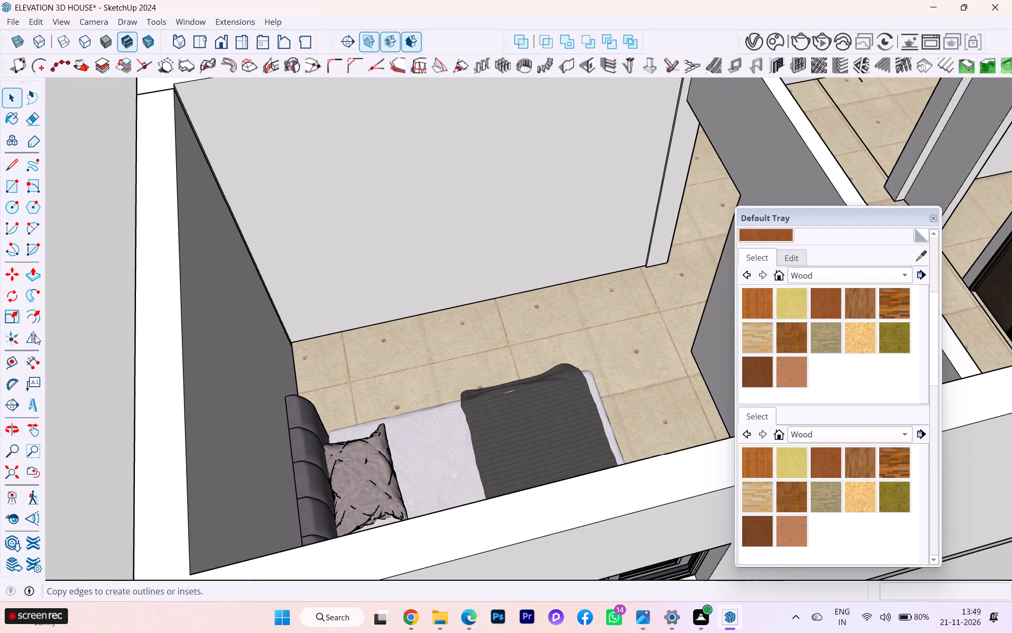
# Place a guide line on the floor 2' from the base of the partition opposite the window.
pyautogui.click(14, 352)
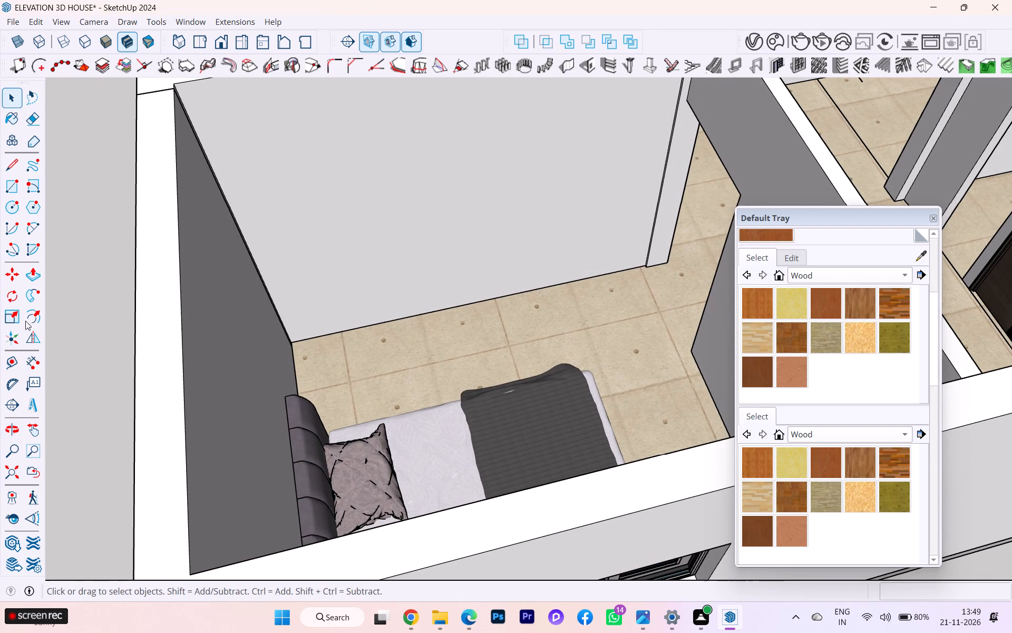
pyautogui.click(16, 353)
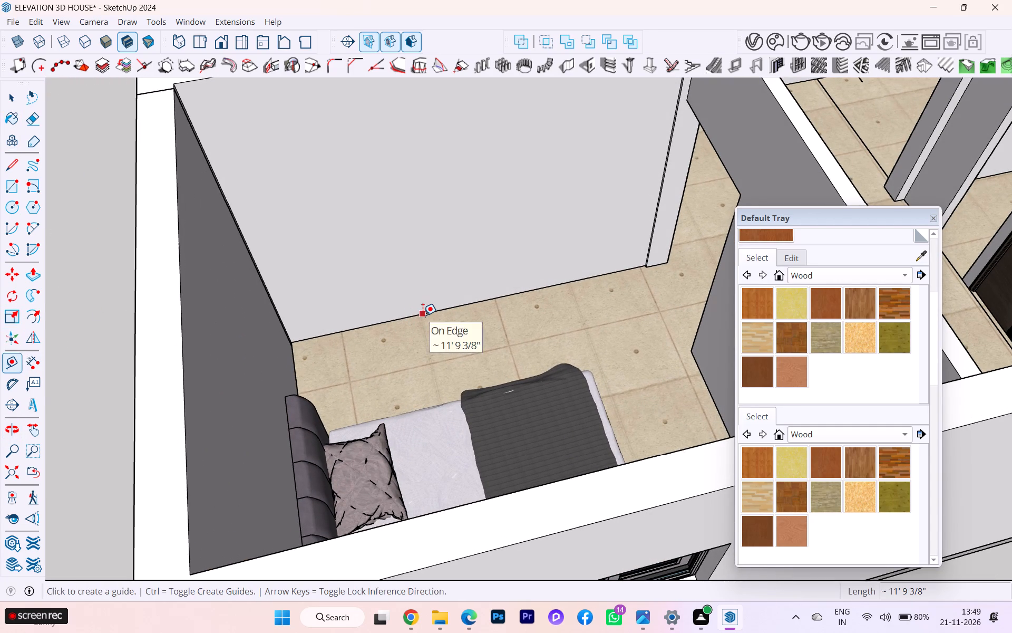
pyautogui.click(423, 315)
pyautogui.write("2'")
pyautogui.press('Return')
# Place a guide line across the floor 6' from the base of the headboard's end wall.
pyautogui.scroll(2, 318, 347)
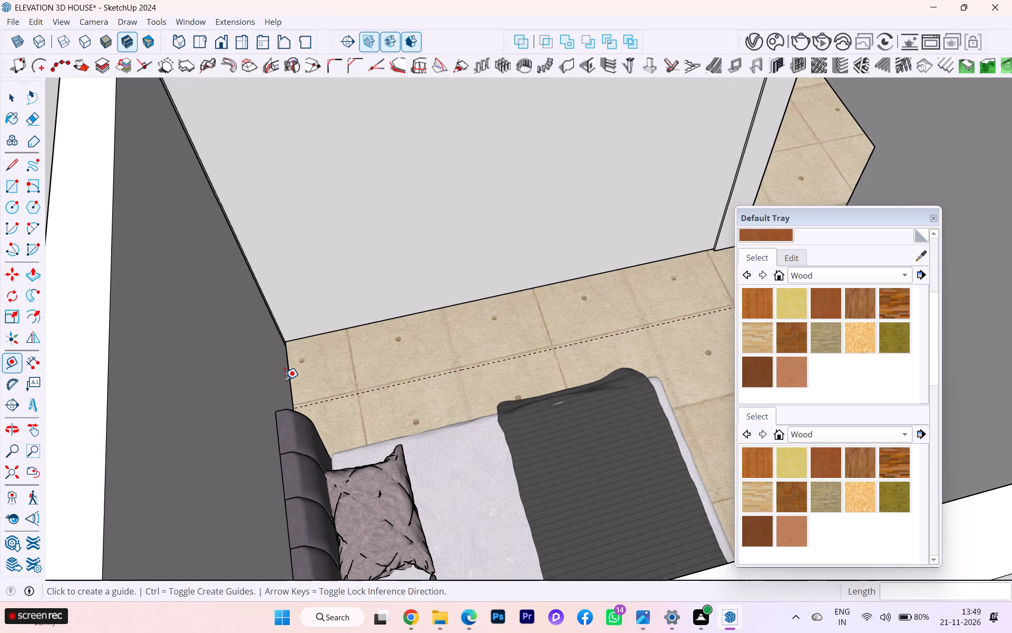
pyautogui.click(288, 377)
pyautogui.scroll(-3, 486, 340)
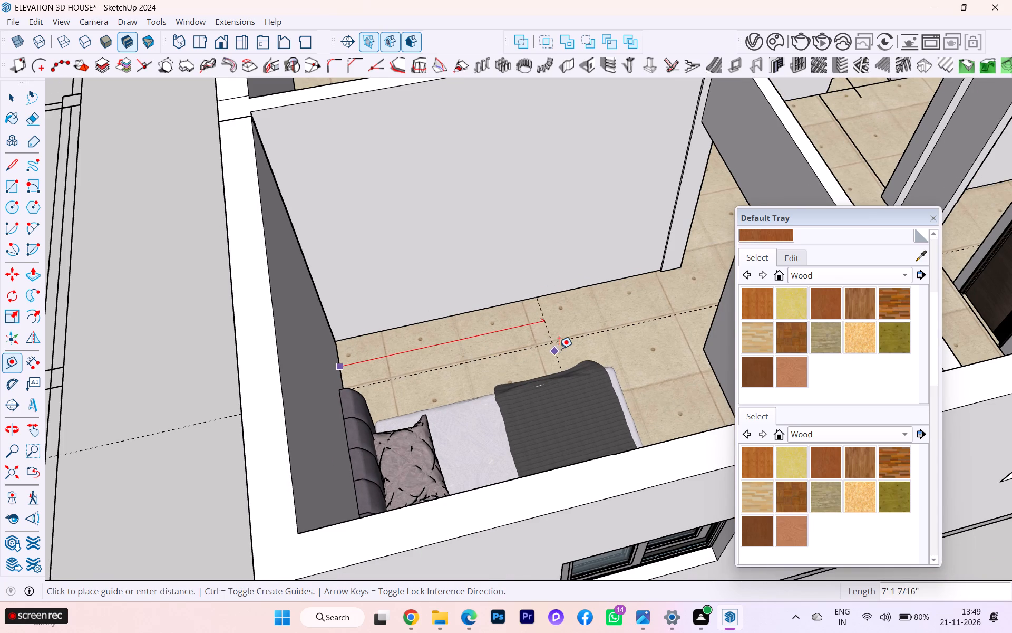
pyautogui.write("6'")
pyautogui.press('Return')
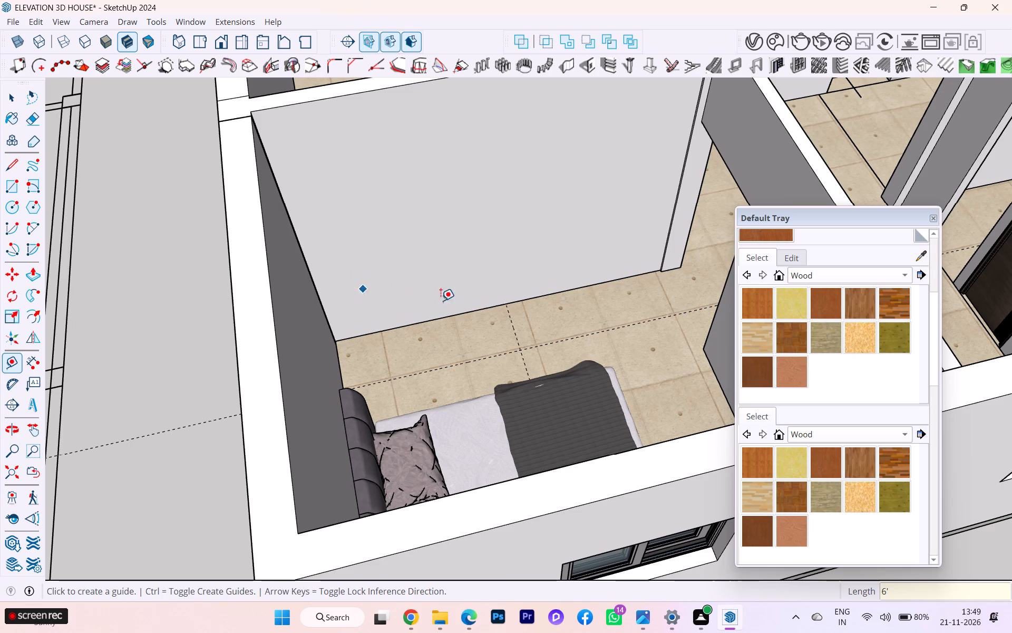
# Draw a 6' by 2' rectangle on the floor from the room corner at the partition to the guide intersection.
pyautogui.click(19, 187)
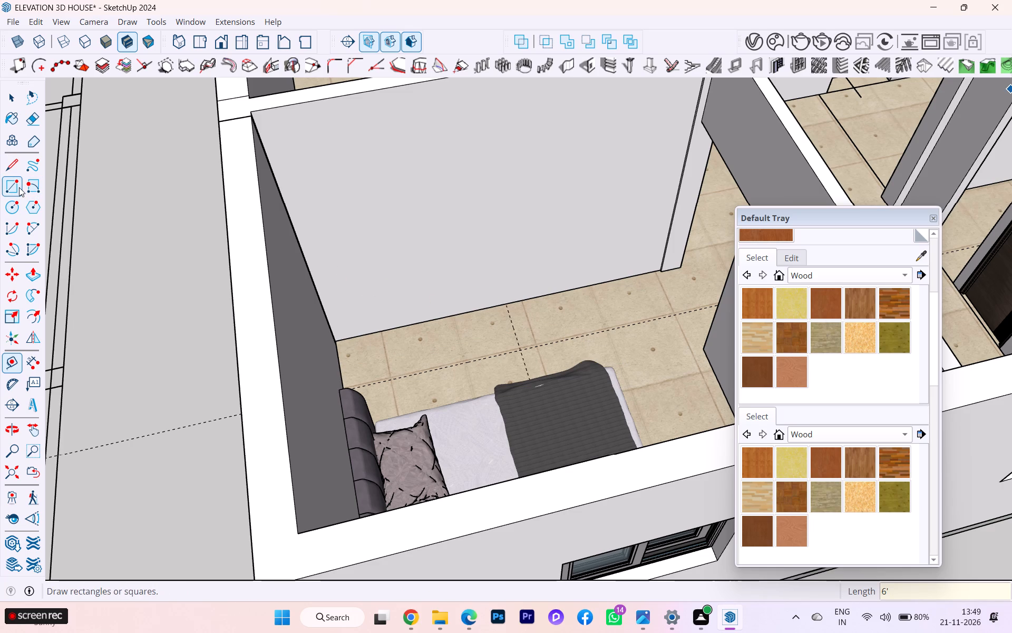
pyautogui.scroll(4, 536, 310)
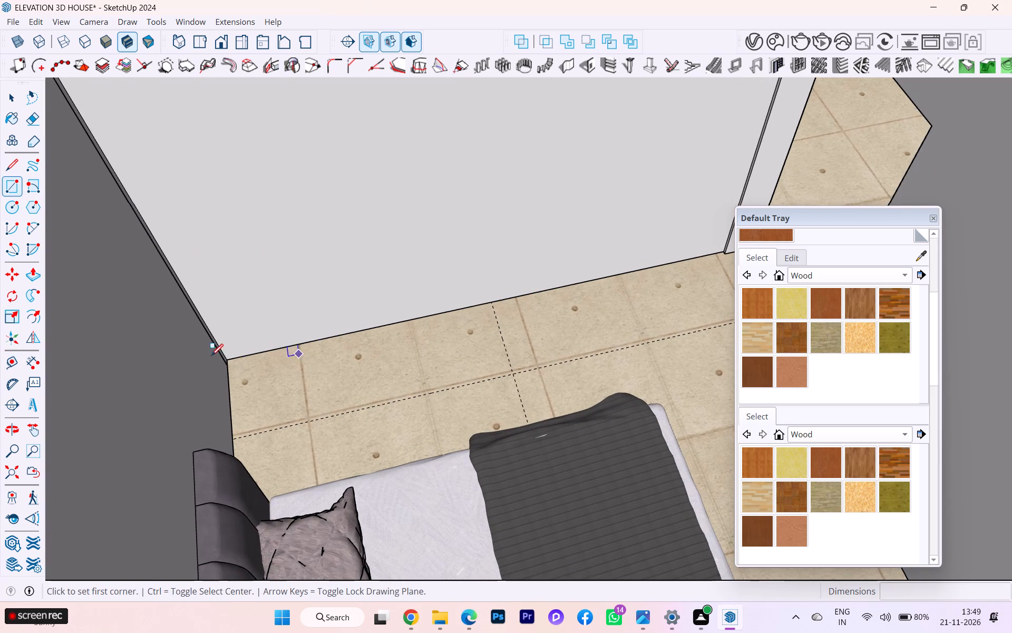
pyautogui.click(230, 358)
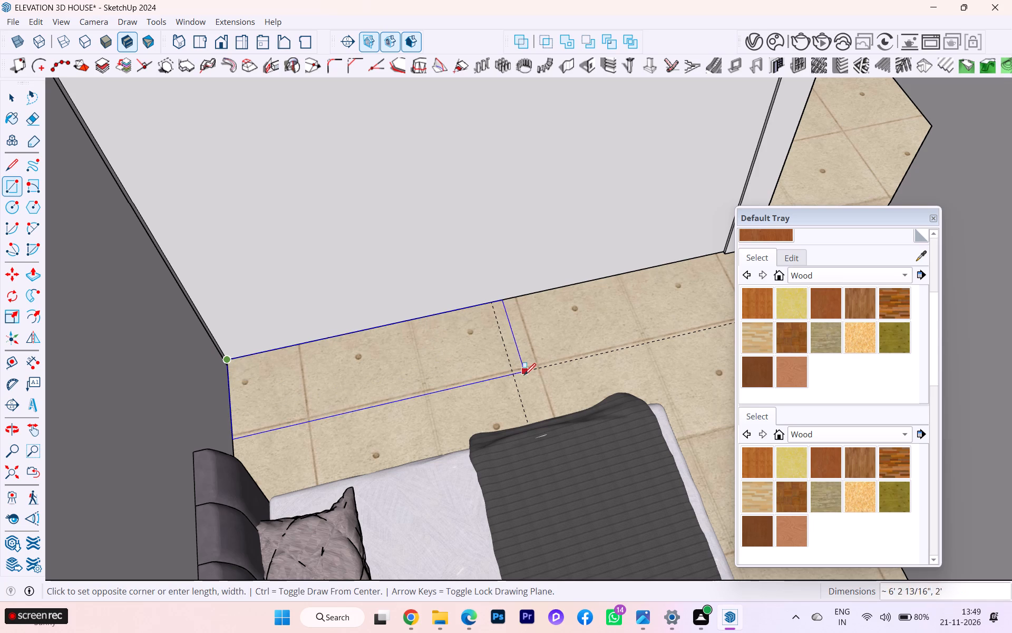
pyautogui.click(515, 375)
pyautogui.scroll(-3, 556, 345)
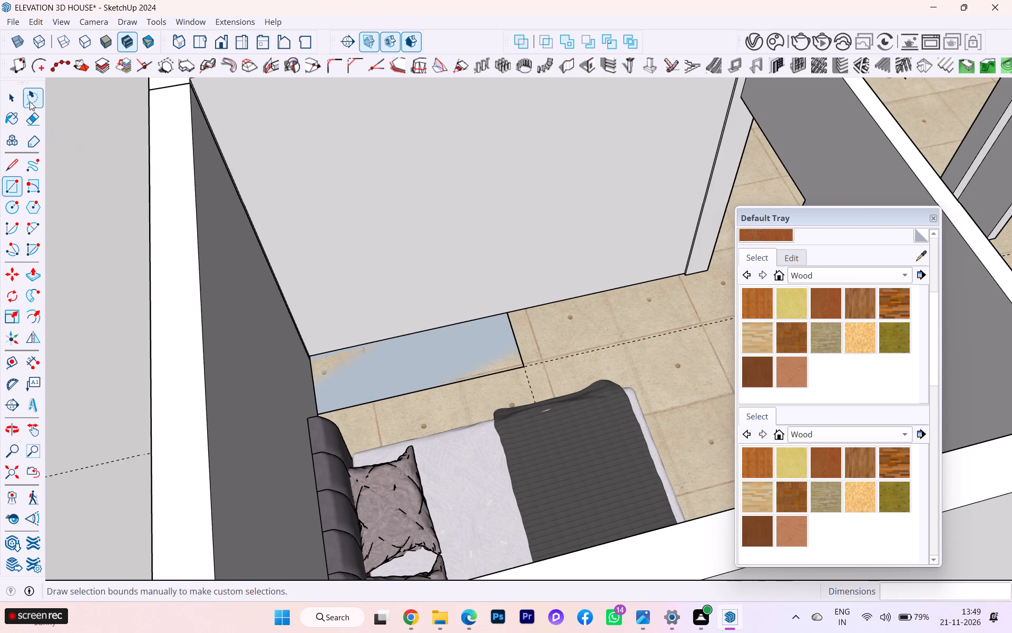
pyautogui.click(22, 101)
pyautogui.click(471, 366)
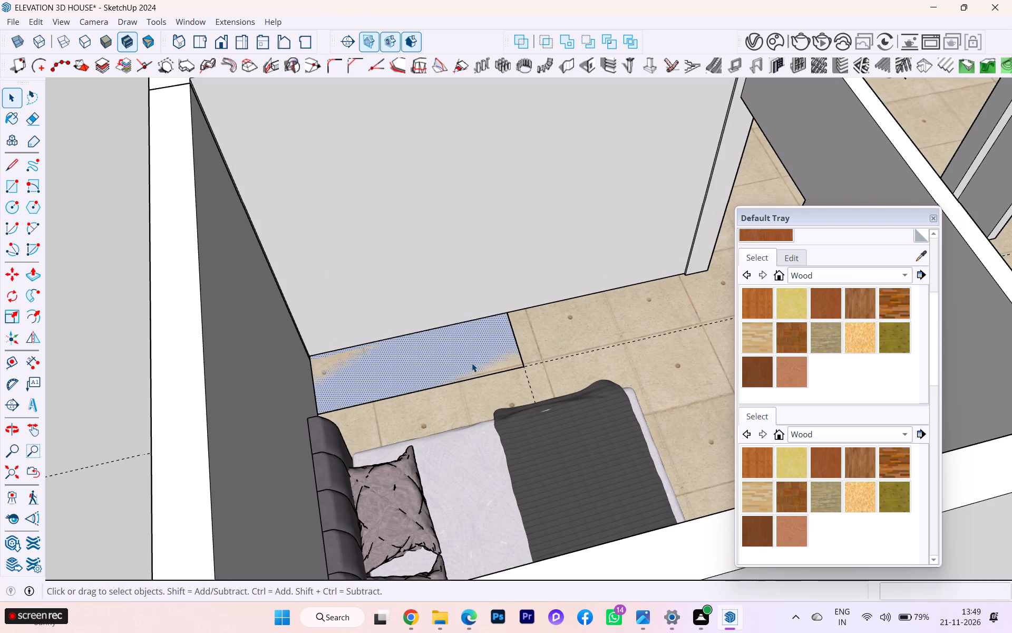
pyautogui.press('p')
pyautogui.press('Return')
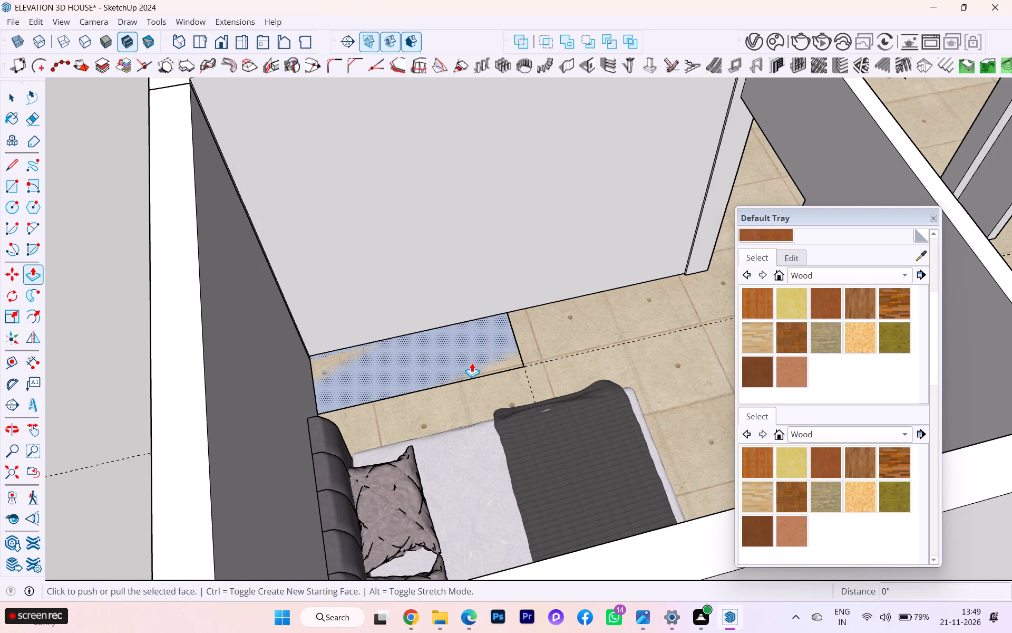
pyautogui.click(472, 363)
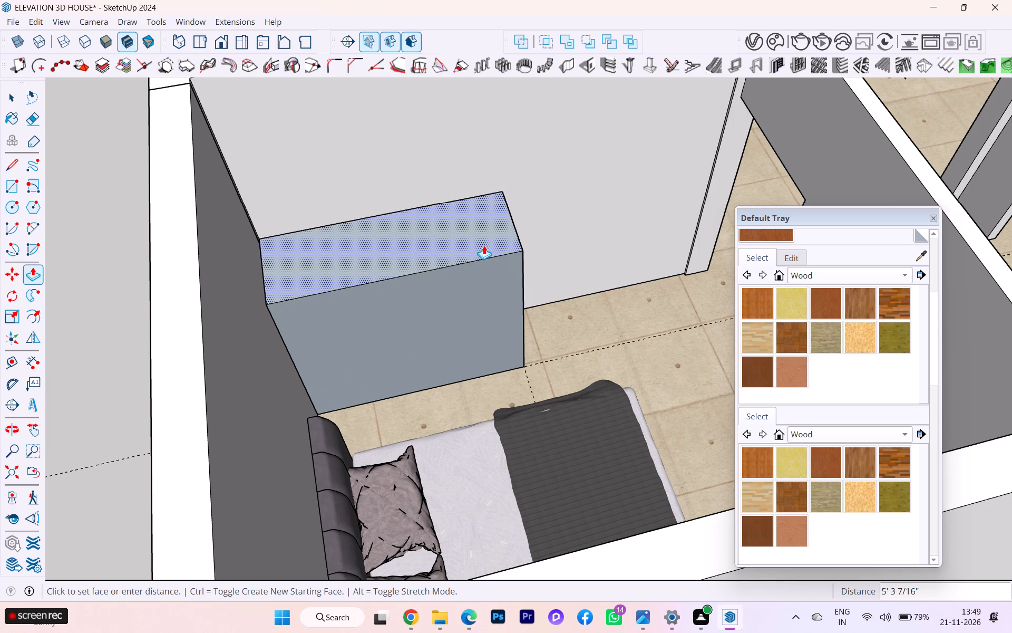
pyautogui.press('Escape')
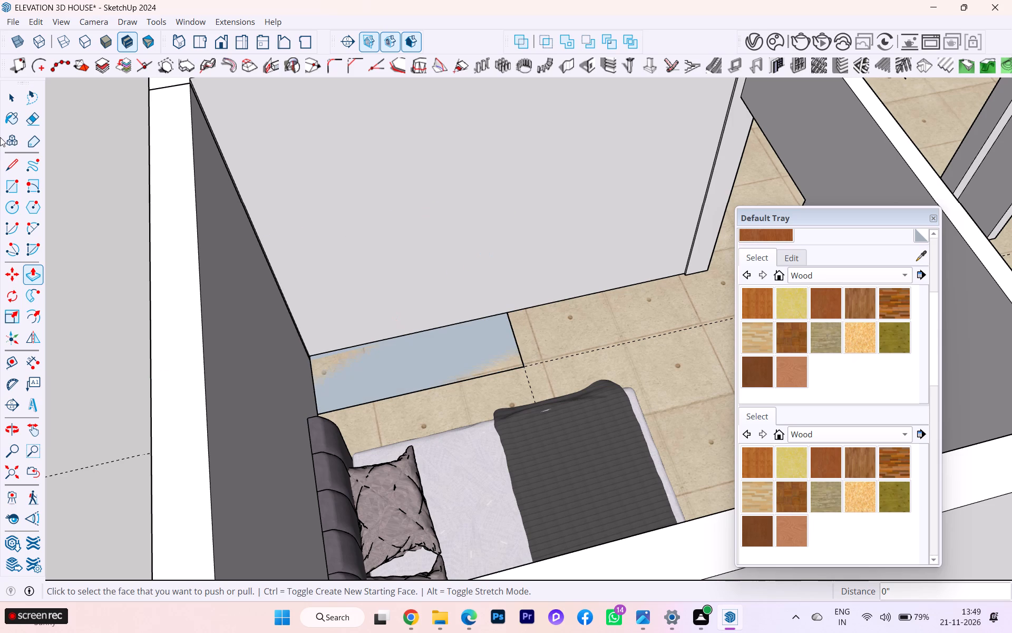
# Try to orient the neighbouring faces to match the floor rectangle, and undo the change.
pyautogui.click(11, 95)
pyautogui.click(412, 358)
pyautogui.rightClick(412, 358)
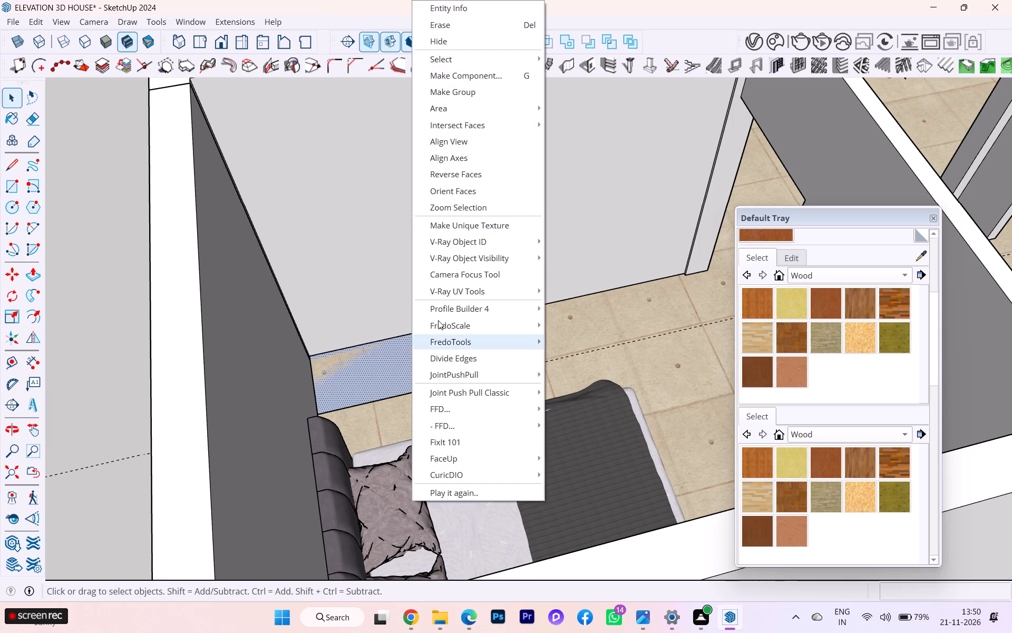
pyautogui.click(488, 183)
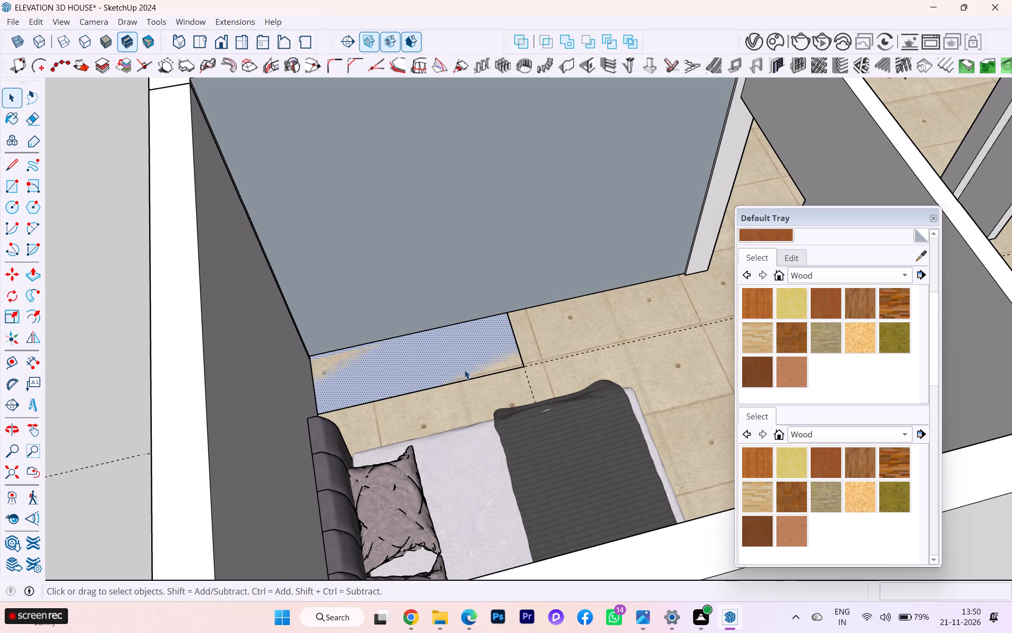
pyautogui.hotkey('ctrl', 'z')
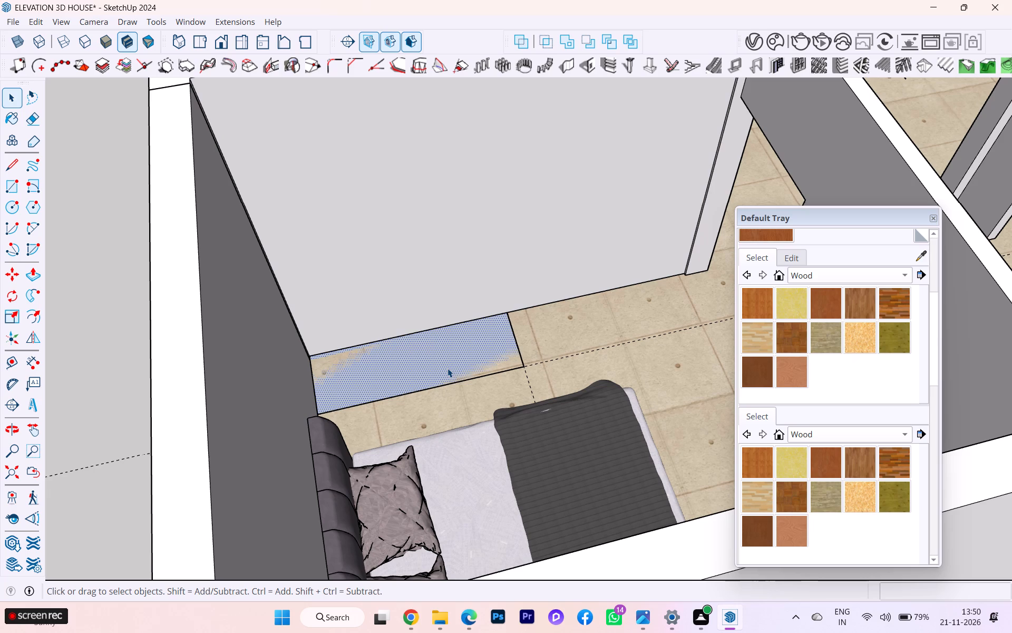
# Reverse the face of the floor rectangle.
pyautogui.rightClick(456, 370)
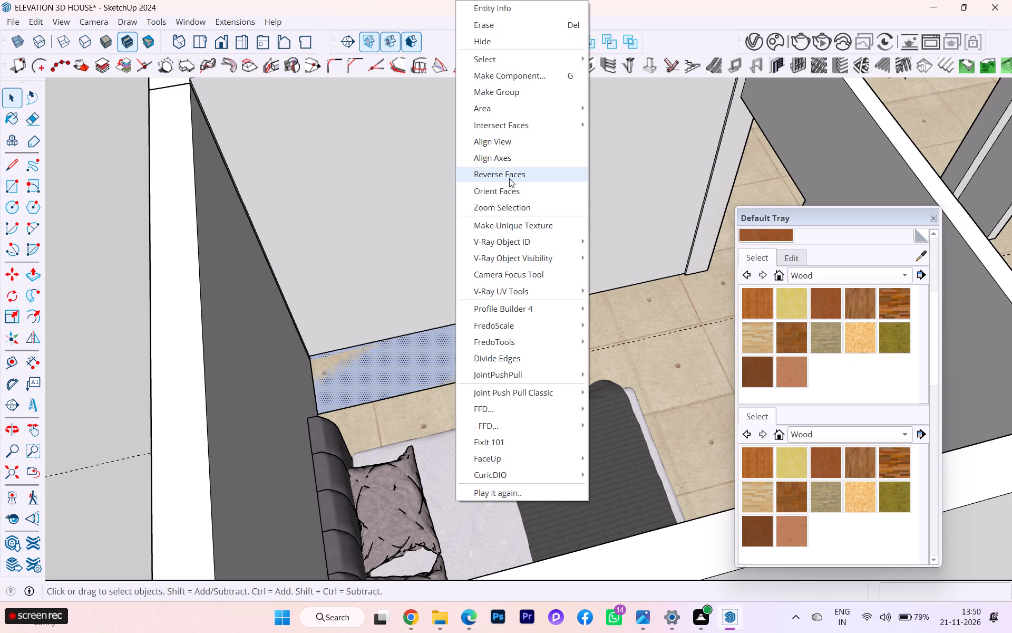
pyautogui.click(509, 178)
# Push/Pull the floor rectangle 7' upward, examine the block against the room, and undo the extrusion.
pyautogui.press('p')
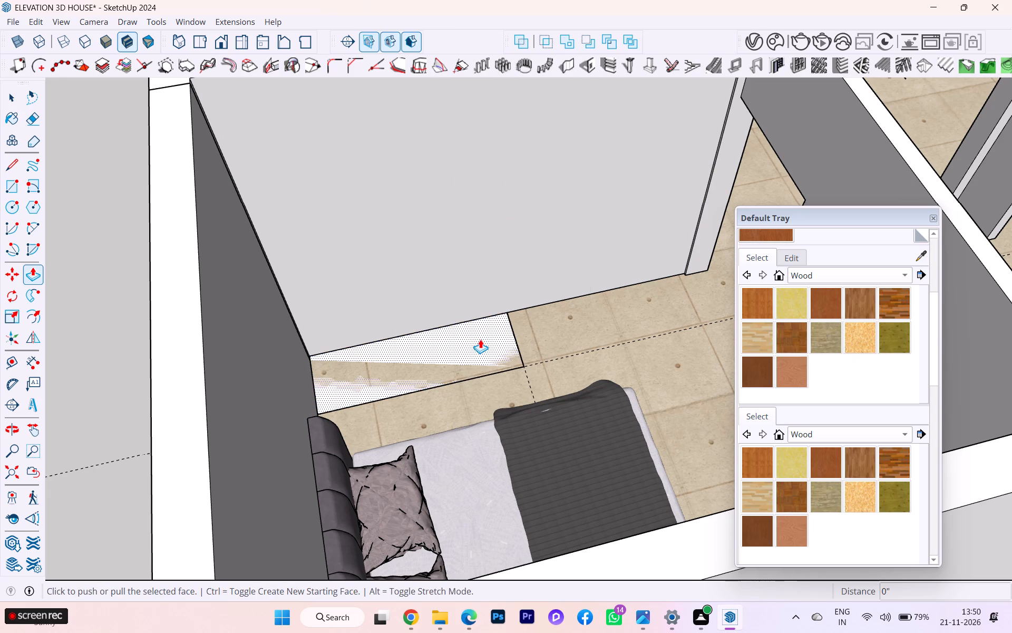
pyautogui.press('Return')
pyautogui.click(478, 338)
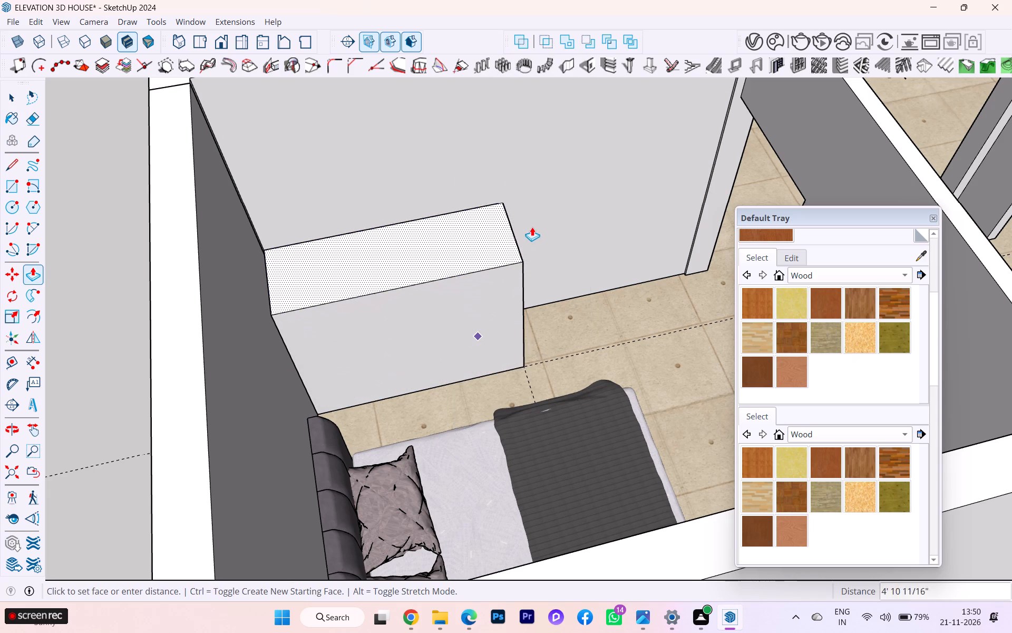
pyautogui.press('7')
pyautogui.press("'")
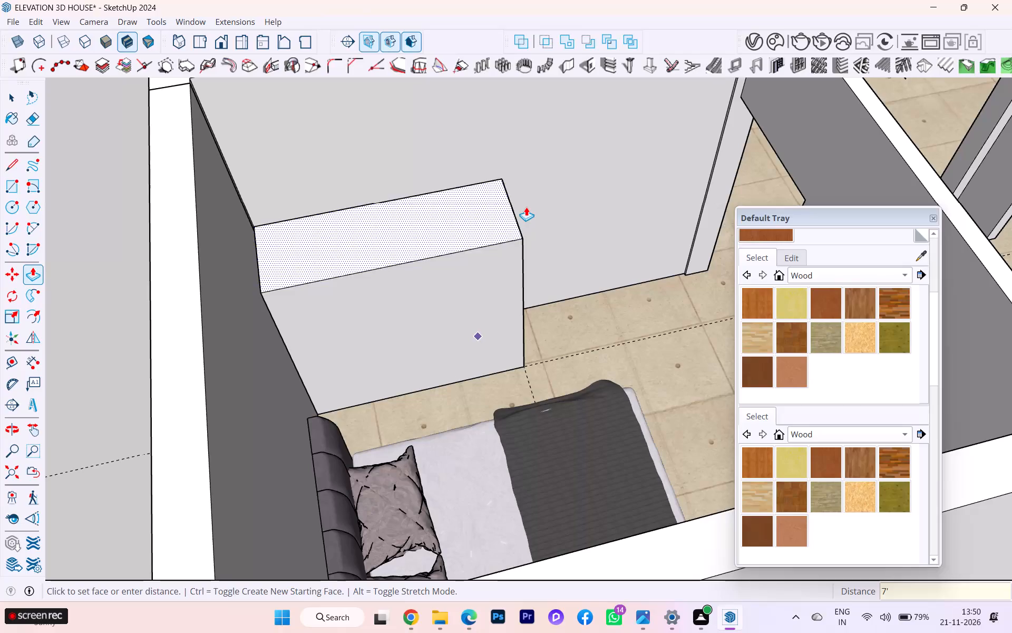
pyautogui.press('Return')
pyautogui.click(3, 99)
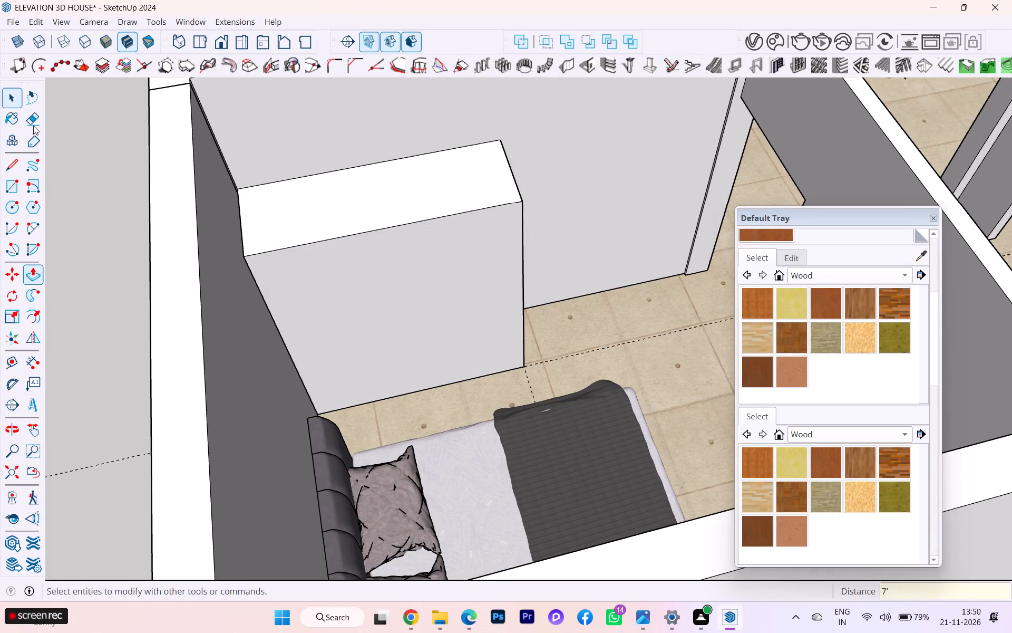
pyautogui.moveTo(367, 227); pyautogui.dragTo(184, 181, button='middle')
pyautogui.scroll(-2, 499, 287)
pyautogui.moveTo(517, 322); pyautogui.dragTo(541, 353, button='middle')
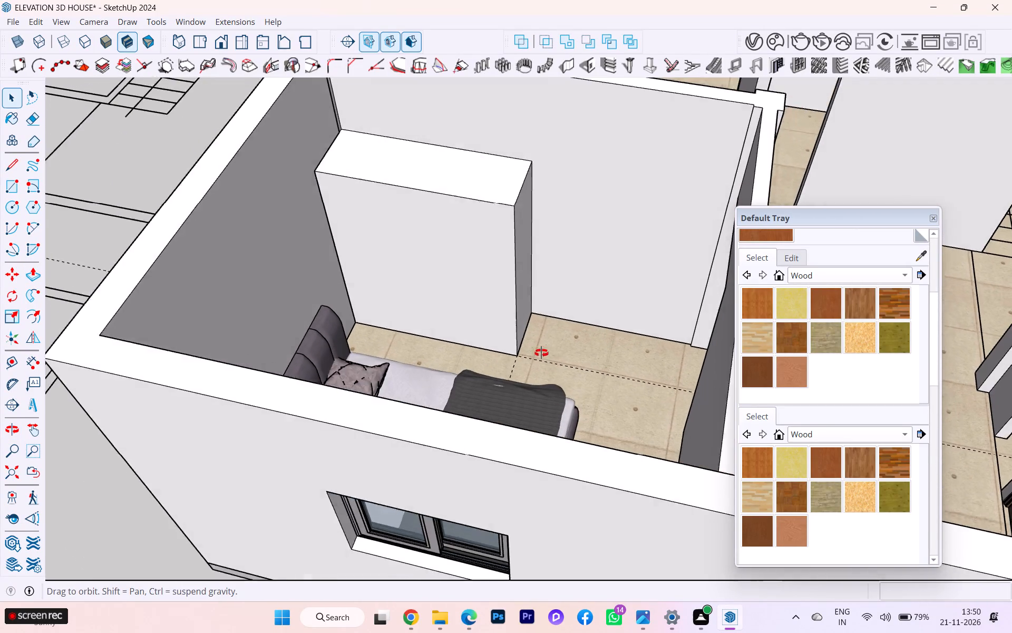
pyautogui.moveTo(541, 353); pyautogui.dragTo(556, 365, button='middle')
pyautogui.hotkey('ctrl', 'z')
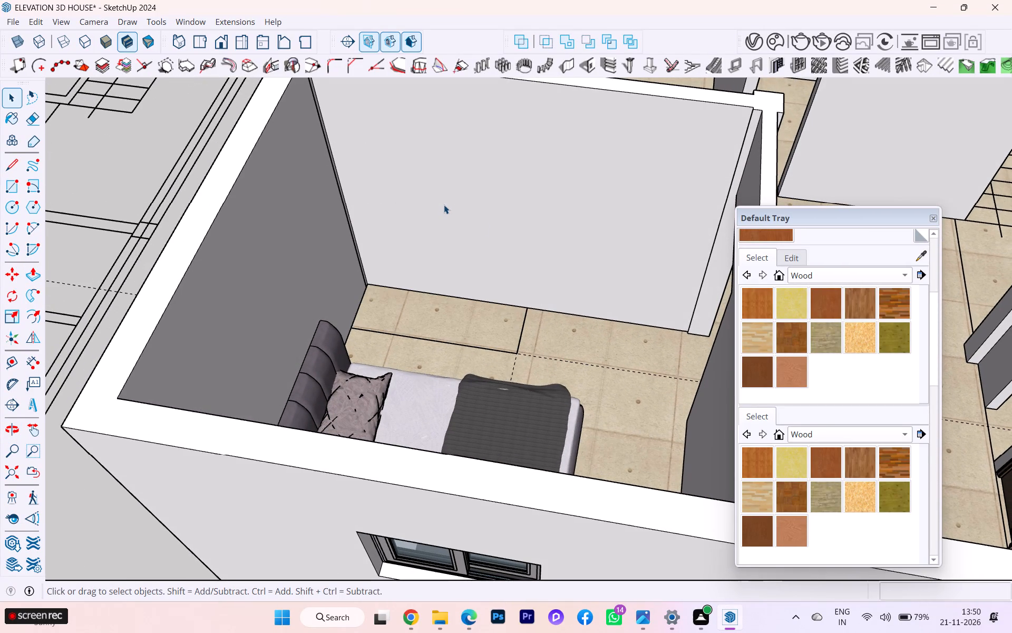
# Push/Pull the floor rectangle 4" upward as a low base against the partition.
pyautogui.click(475, 326)
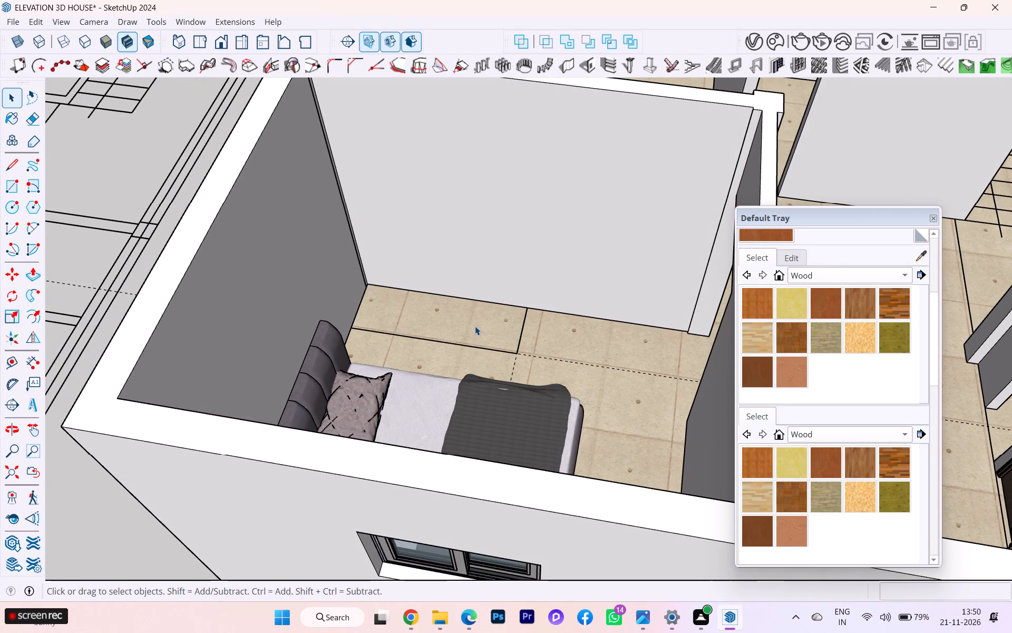
pyautogui.scroll(-3, 477, 327)
pyautogui.middleClick(480, 329)
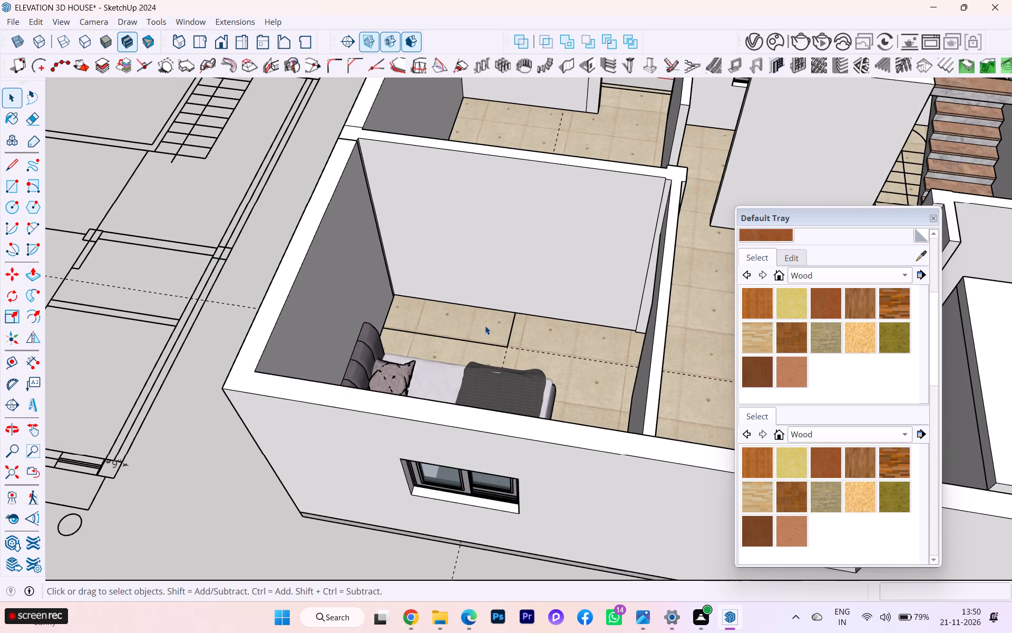
pyautogui.press('p')
pyautogui.press('Return')
pyautogui.click(485, 325)
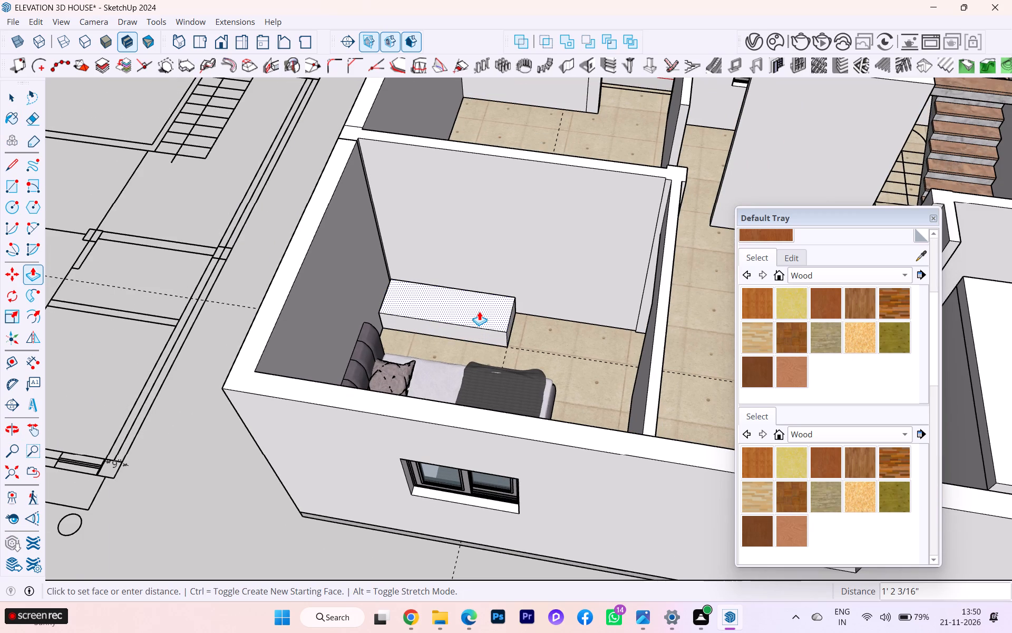
pyautogui.press('4')
pyautogui.press('Return')
# Push/Pull the top of the base 7' upward from a new starting face to form the wardrobe body.
pyautogui.scroll(3, 484, 310)
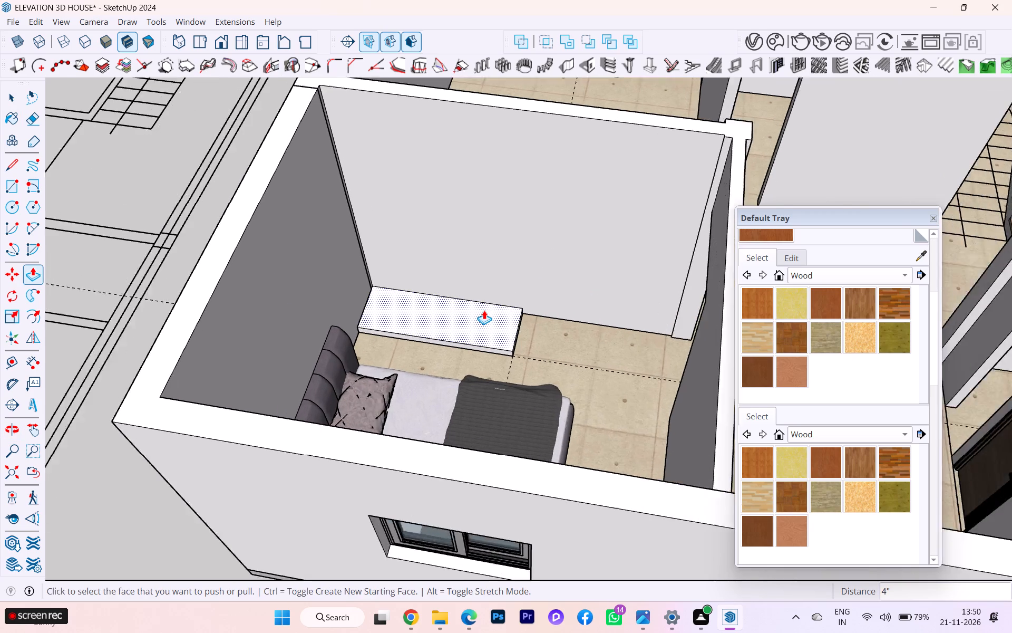
pyautogui.click(479, 323)
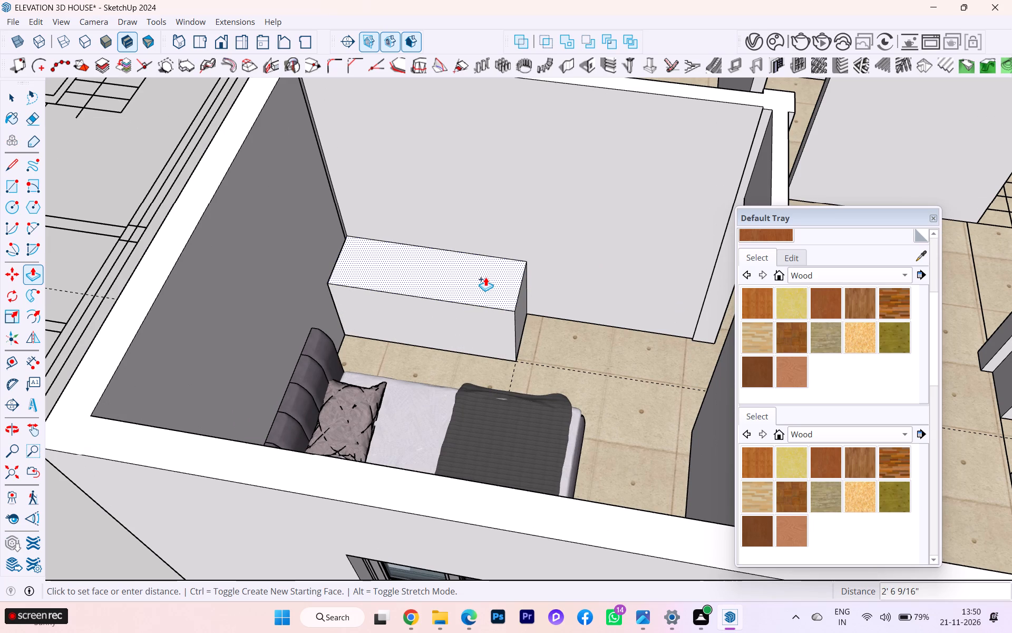
pyautogui.scroll(2, 490, 274)
pyautogui.scroll(-2, 490, 274)
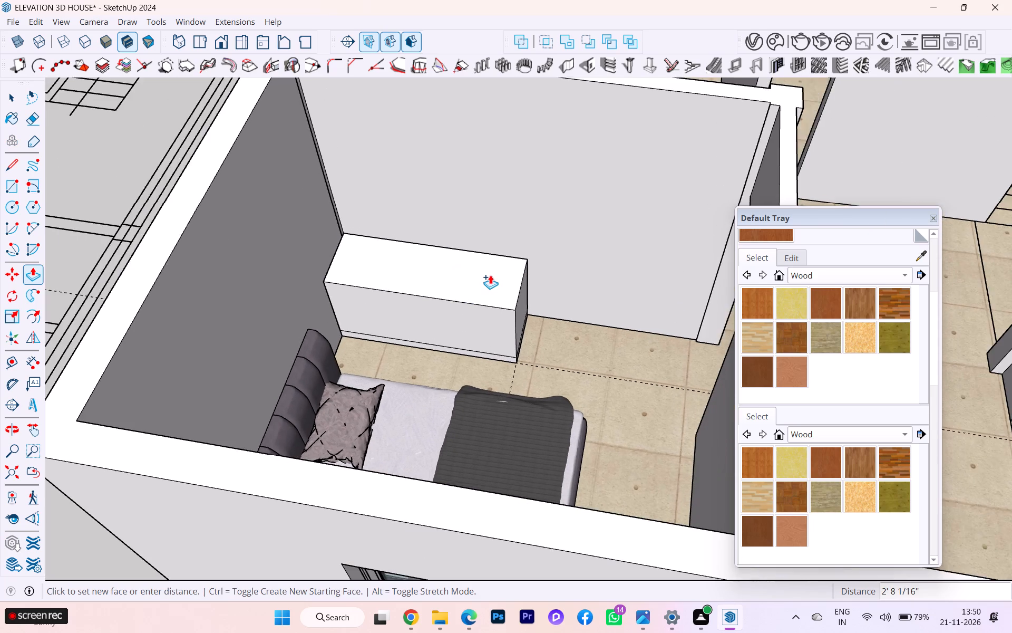
pyautogui.scroll(-2, 493, 279)
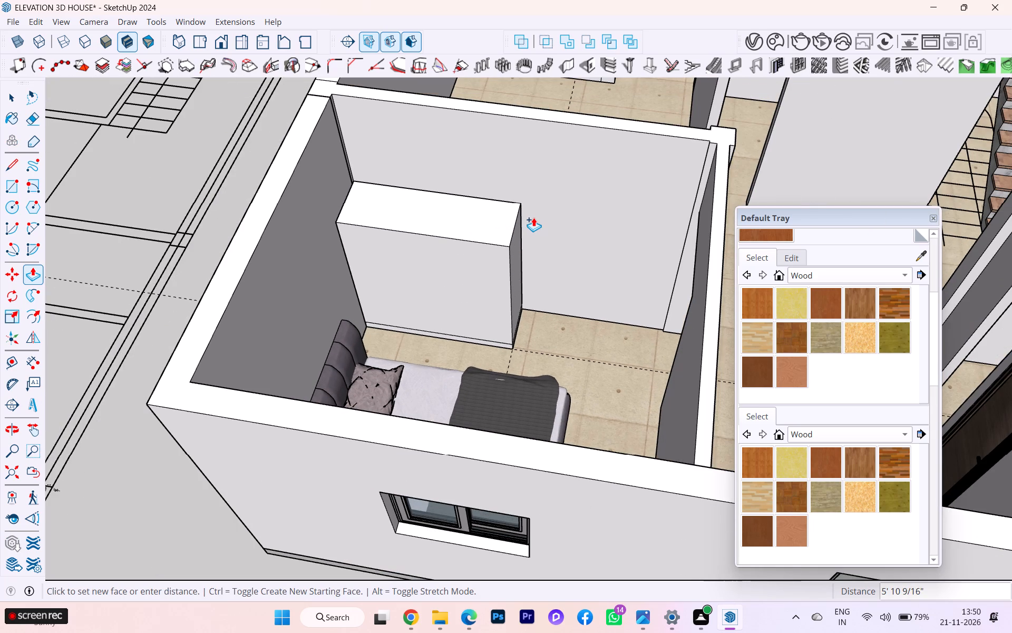
pyautogui.write("7'")
pyautogui.press('Return')
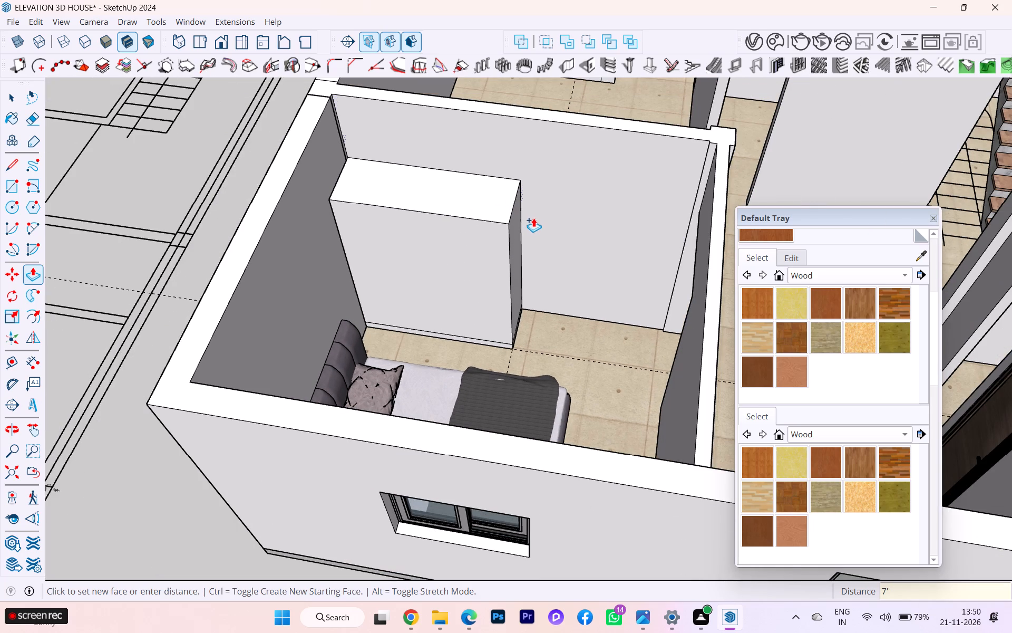
pyautogui.click(1, 105)
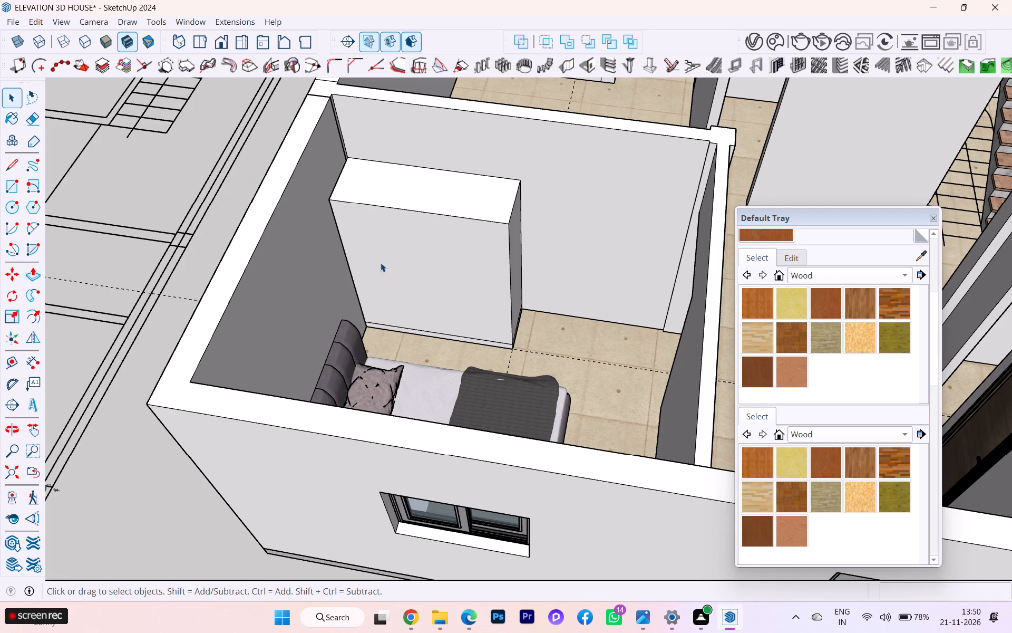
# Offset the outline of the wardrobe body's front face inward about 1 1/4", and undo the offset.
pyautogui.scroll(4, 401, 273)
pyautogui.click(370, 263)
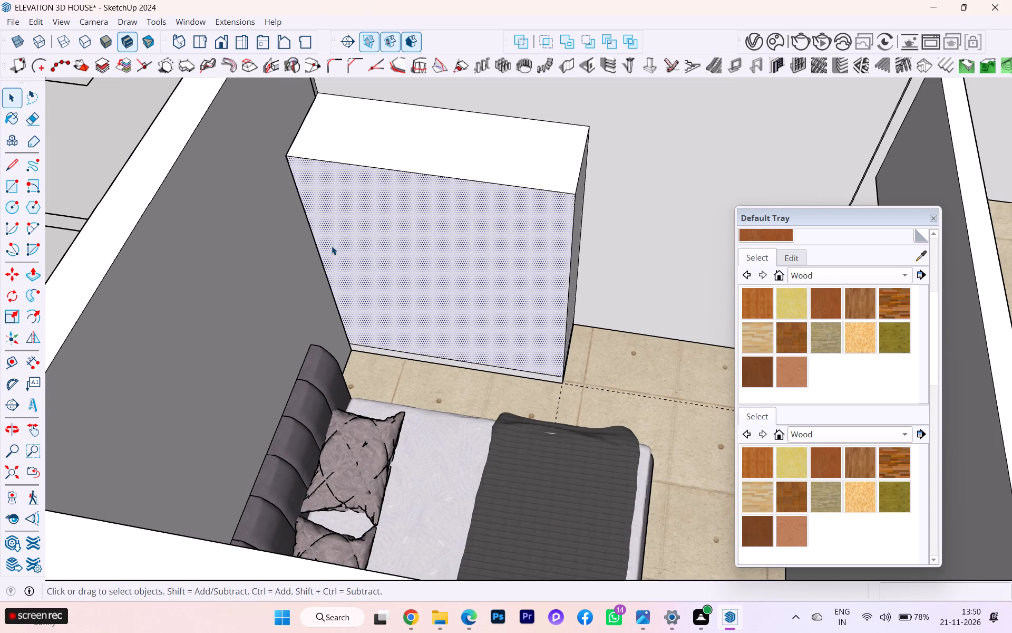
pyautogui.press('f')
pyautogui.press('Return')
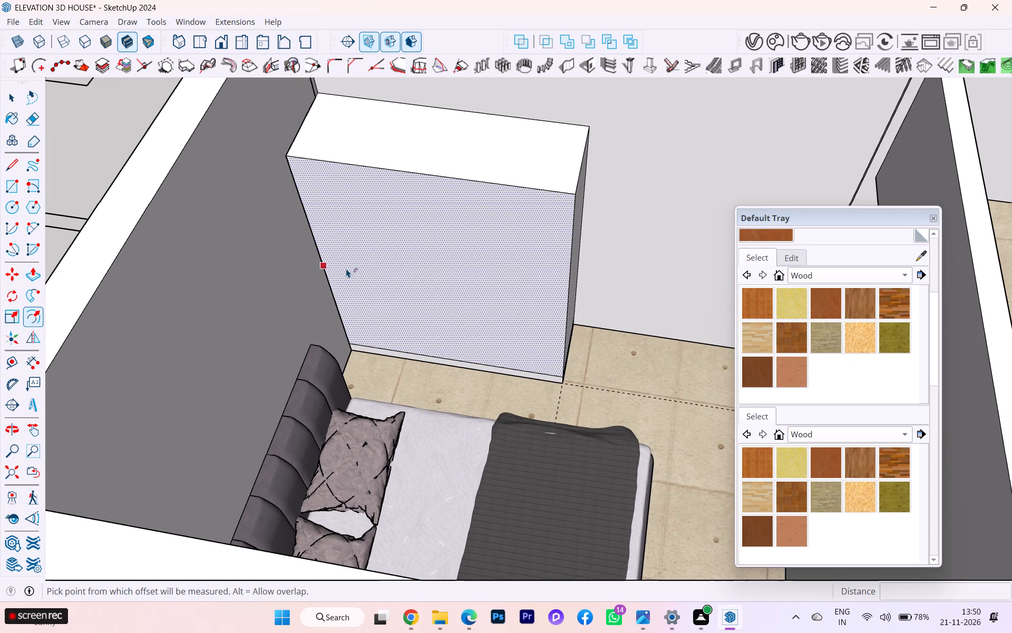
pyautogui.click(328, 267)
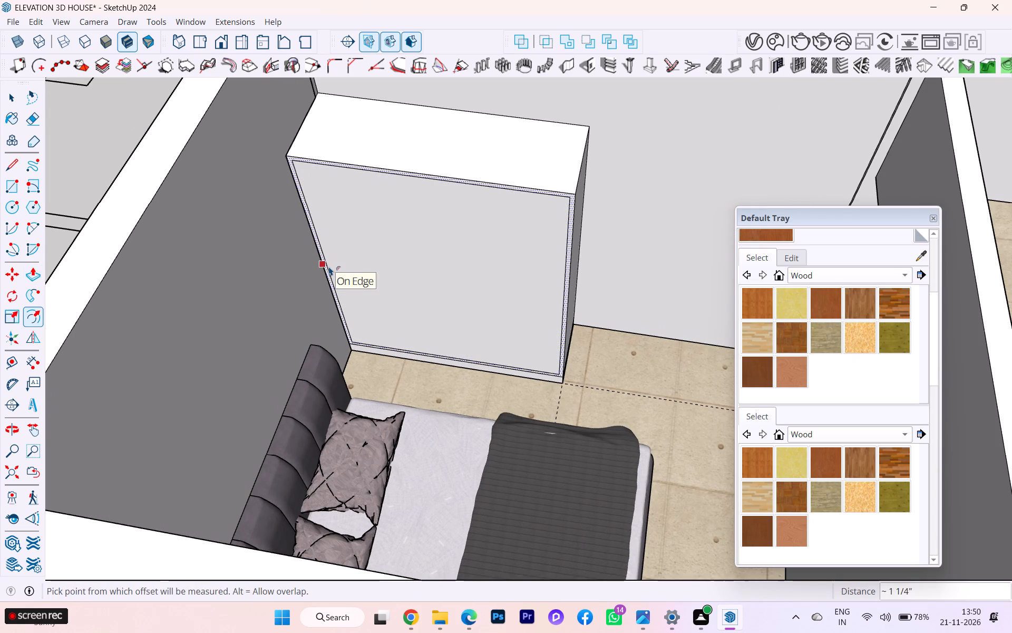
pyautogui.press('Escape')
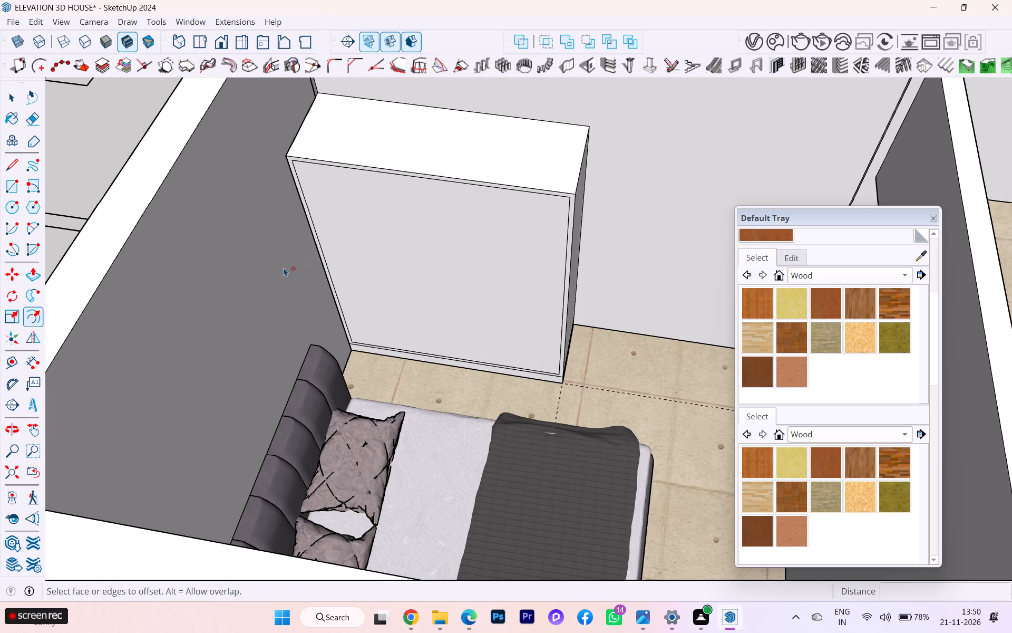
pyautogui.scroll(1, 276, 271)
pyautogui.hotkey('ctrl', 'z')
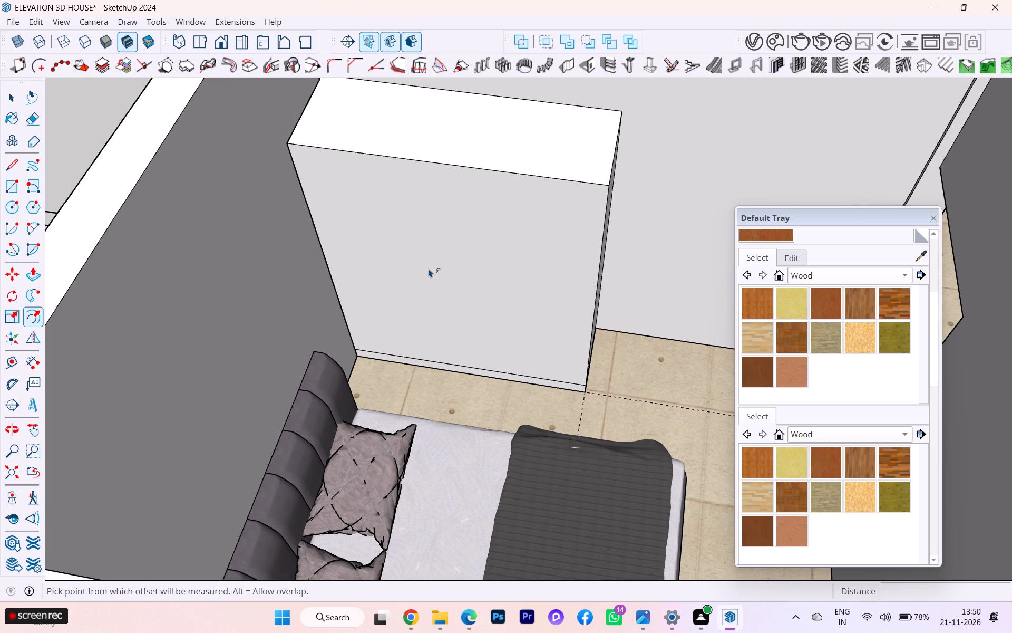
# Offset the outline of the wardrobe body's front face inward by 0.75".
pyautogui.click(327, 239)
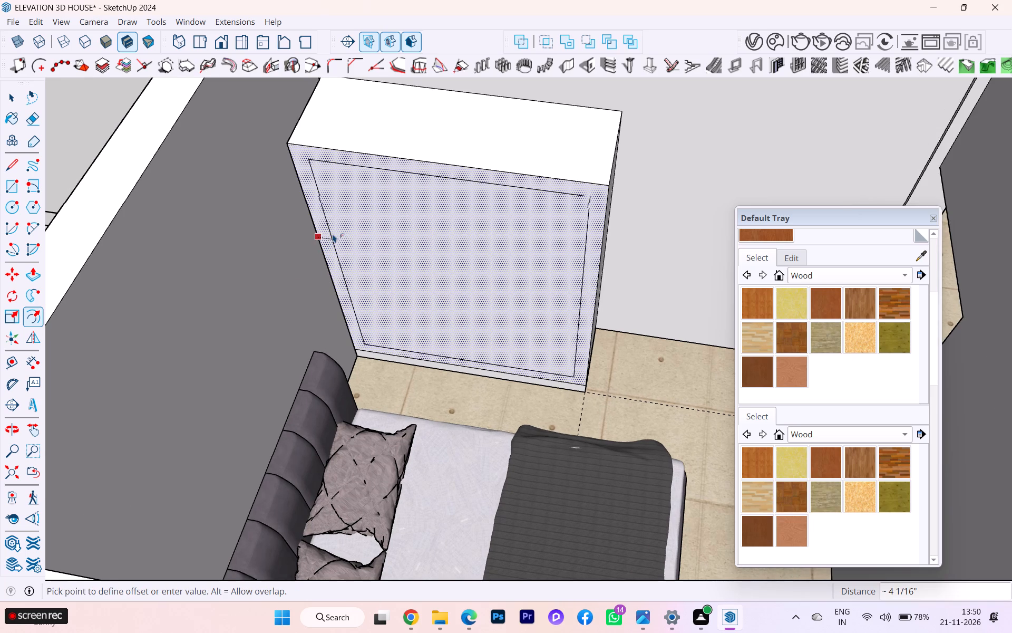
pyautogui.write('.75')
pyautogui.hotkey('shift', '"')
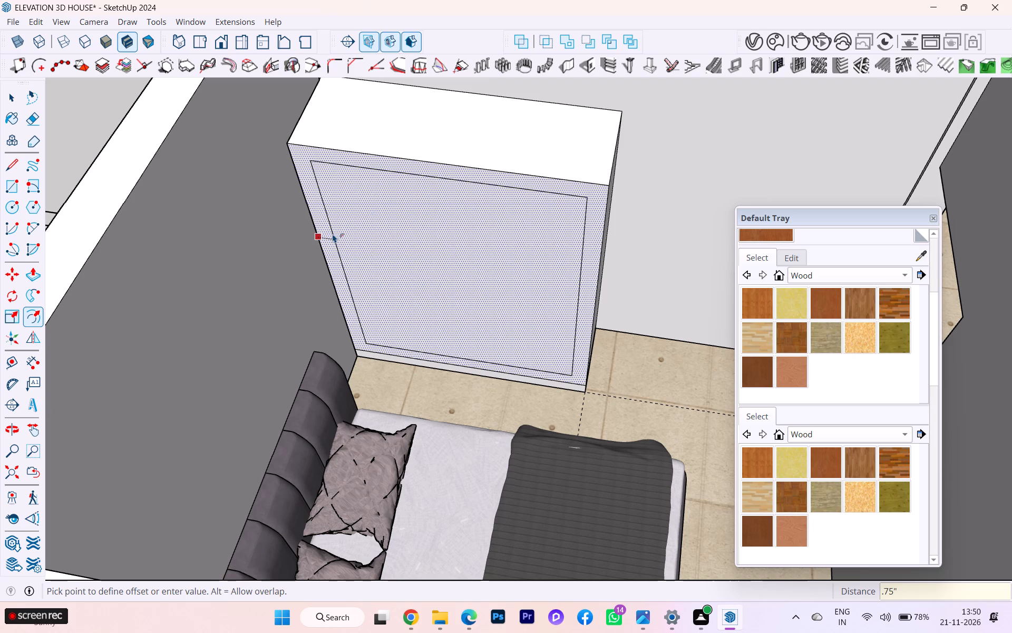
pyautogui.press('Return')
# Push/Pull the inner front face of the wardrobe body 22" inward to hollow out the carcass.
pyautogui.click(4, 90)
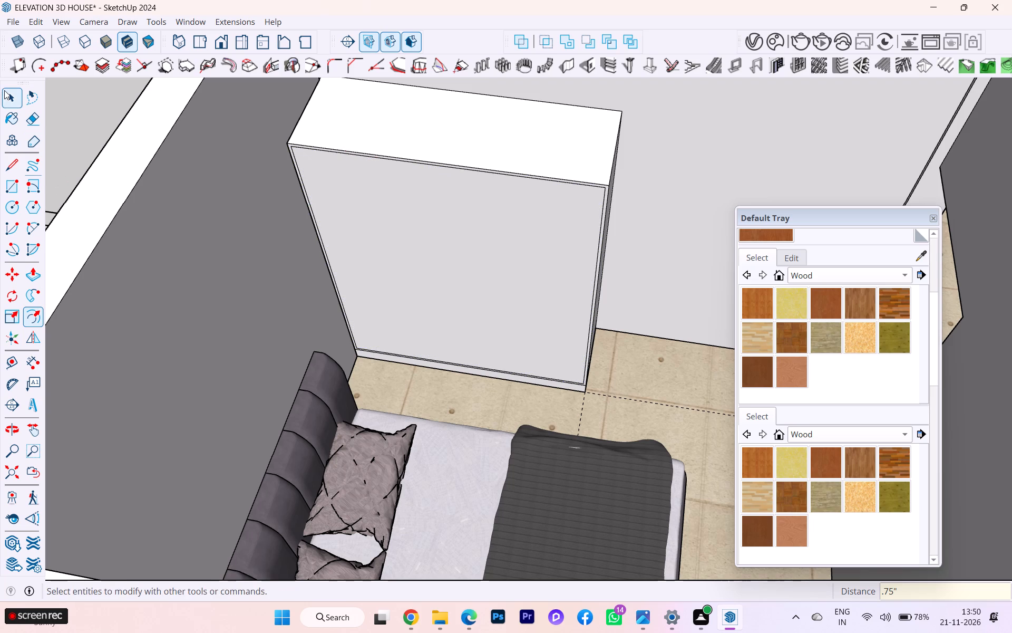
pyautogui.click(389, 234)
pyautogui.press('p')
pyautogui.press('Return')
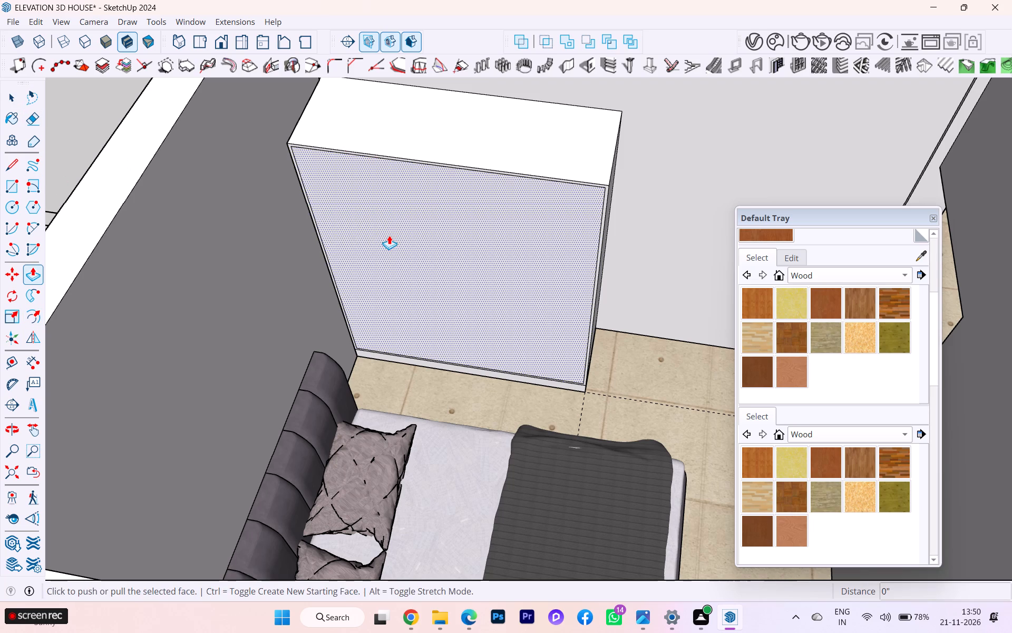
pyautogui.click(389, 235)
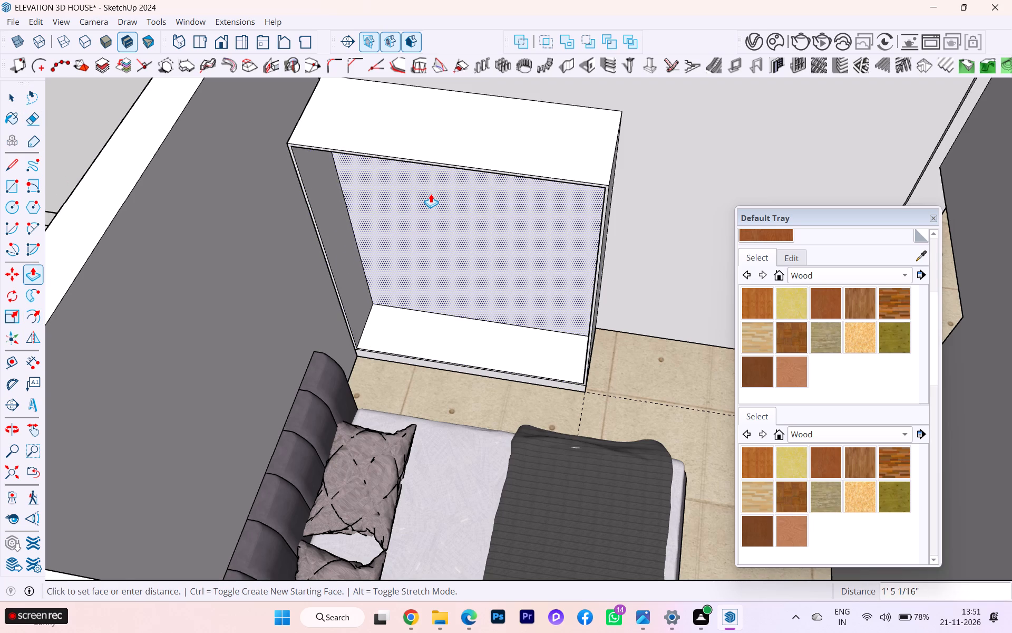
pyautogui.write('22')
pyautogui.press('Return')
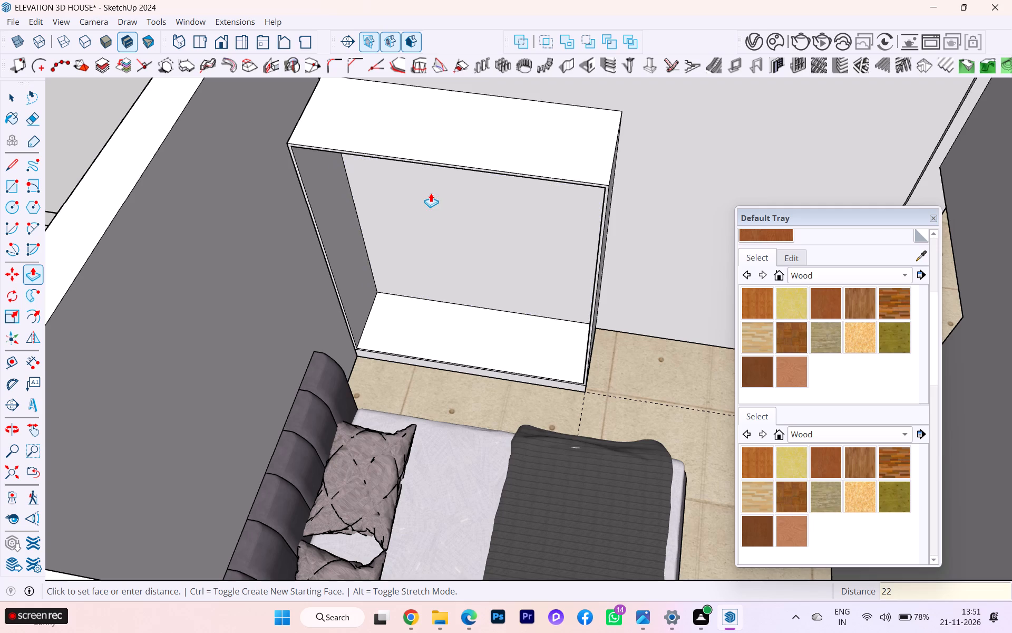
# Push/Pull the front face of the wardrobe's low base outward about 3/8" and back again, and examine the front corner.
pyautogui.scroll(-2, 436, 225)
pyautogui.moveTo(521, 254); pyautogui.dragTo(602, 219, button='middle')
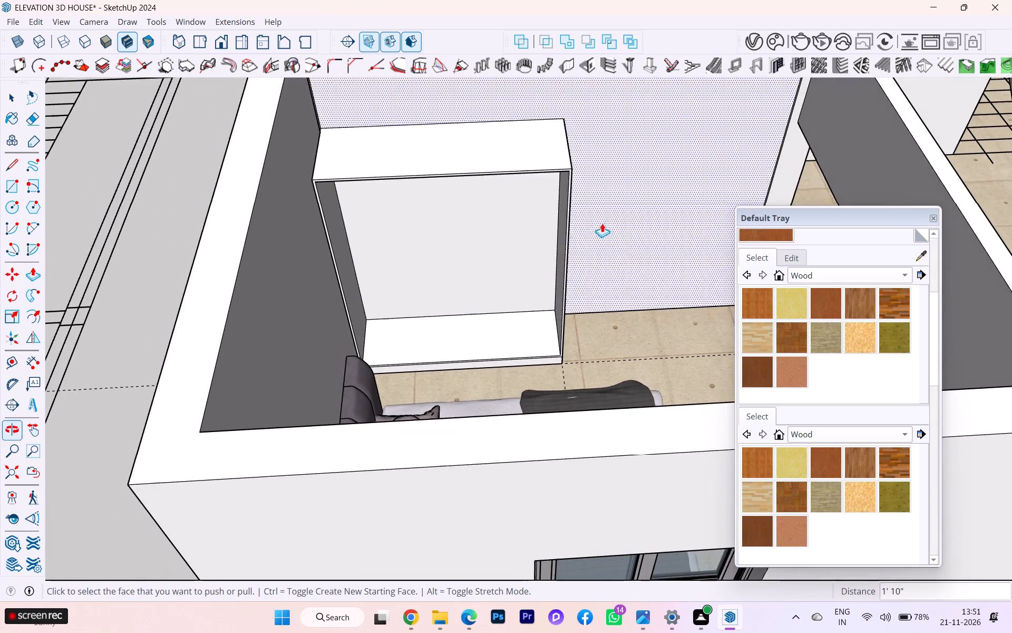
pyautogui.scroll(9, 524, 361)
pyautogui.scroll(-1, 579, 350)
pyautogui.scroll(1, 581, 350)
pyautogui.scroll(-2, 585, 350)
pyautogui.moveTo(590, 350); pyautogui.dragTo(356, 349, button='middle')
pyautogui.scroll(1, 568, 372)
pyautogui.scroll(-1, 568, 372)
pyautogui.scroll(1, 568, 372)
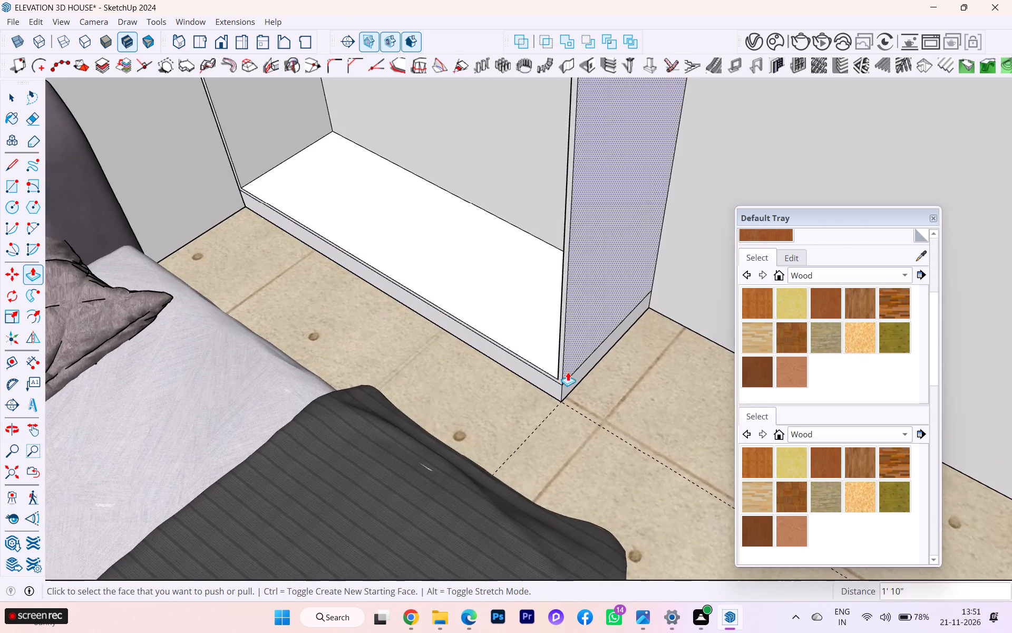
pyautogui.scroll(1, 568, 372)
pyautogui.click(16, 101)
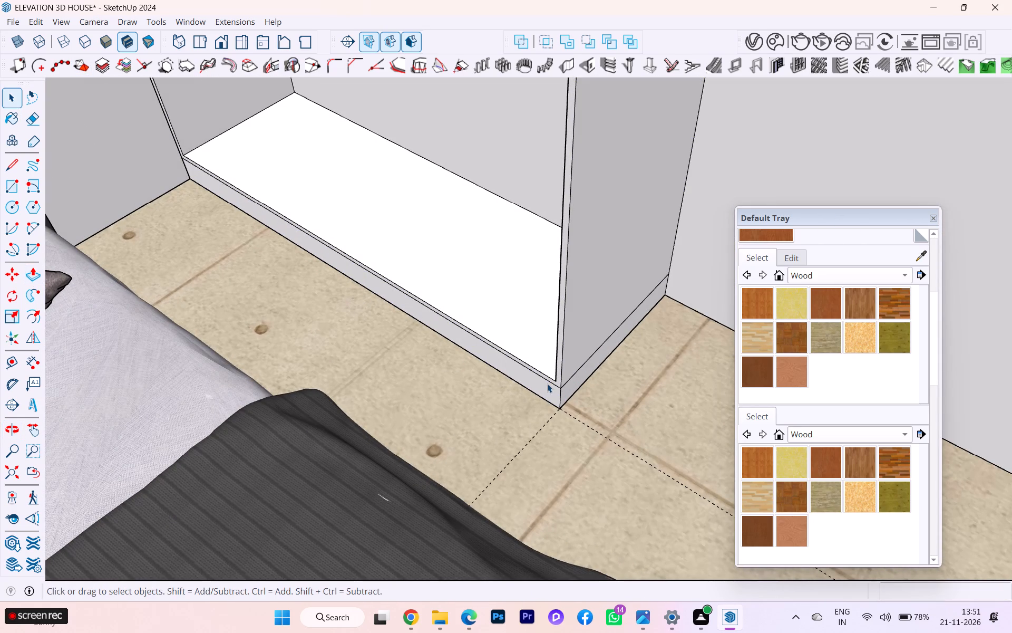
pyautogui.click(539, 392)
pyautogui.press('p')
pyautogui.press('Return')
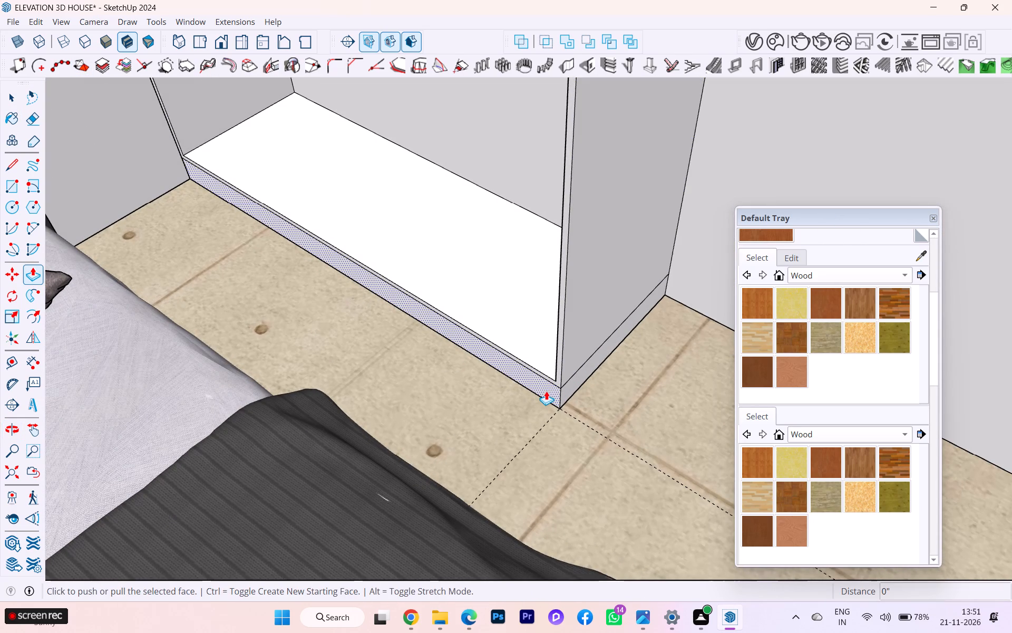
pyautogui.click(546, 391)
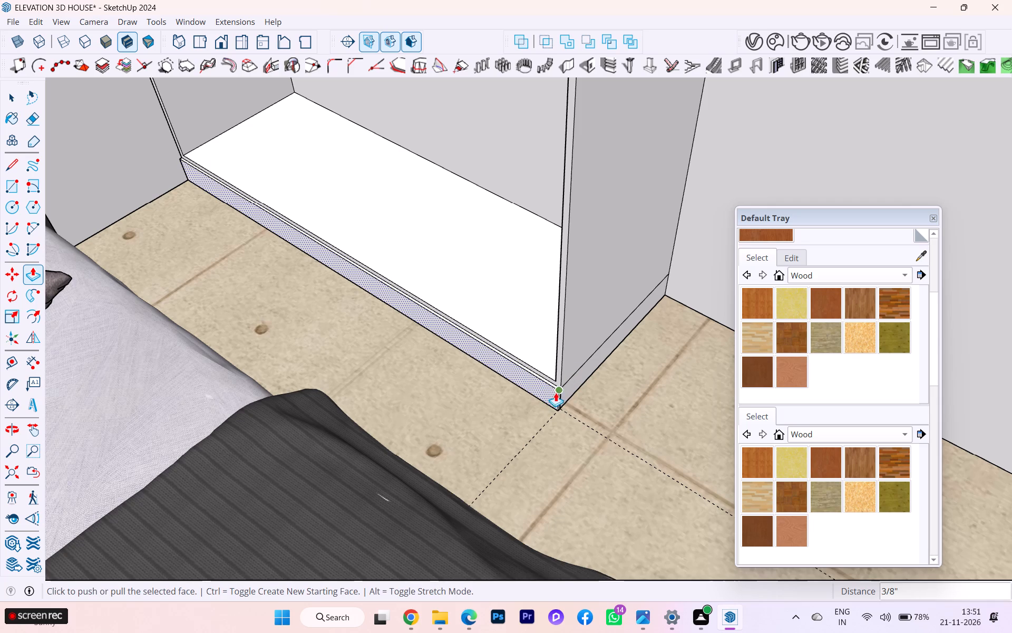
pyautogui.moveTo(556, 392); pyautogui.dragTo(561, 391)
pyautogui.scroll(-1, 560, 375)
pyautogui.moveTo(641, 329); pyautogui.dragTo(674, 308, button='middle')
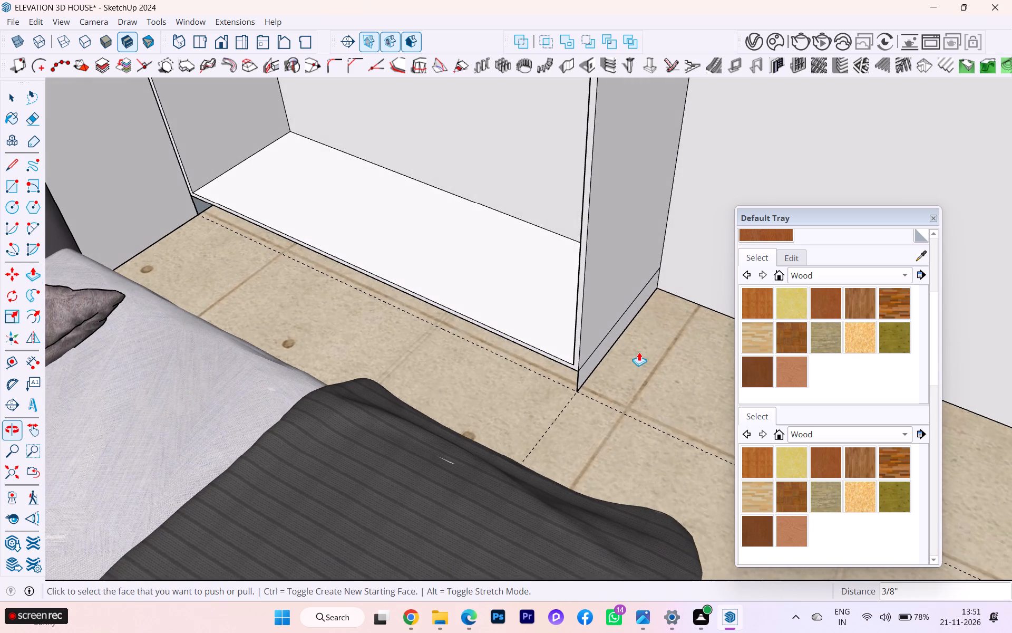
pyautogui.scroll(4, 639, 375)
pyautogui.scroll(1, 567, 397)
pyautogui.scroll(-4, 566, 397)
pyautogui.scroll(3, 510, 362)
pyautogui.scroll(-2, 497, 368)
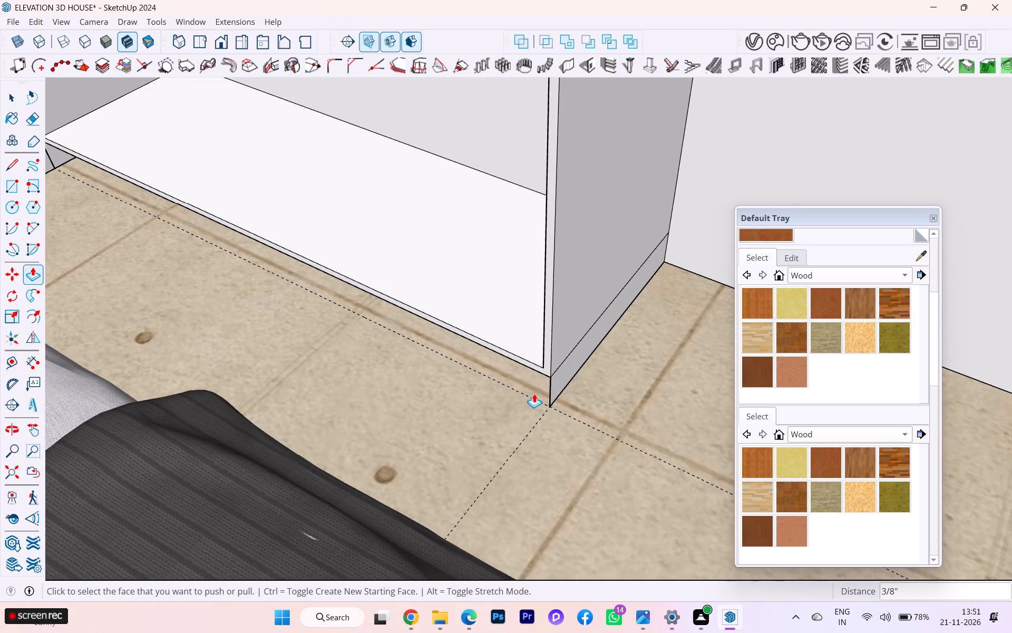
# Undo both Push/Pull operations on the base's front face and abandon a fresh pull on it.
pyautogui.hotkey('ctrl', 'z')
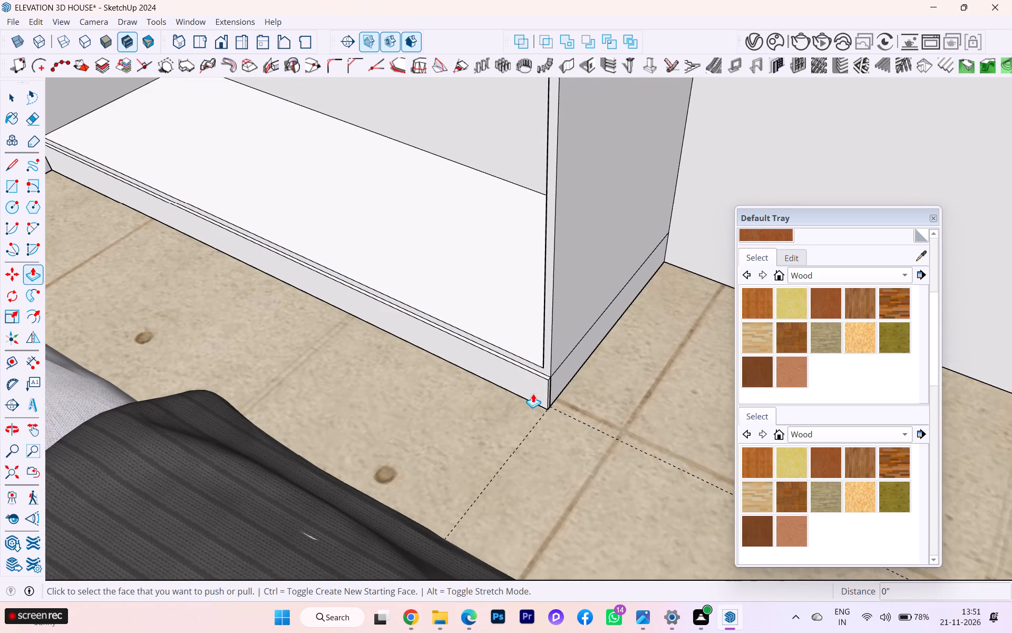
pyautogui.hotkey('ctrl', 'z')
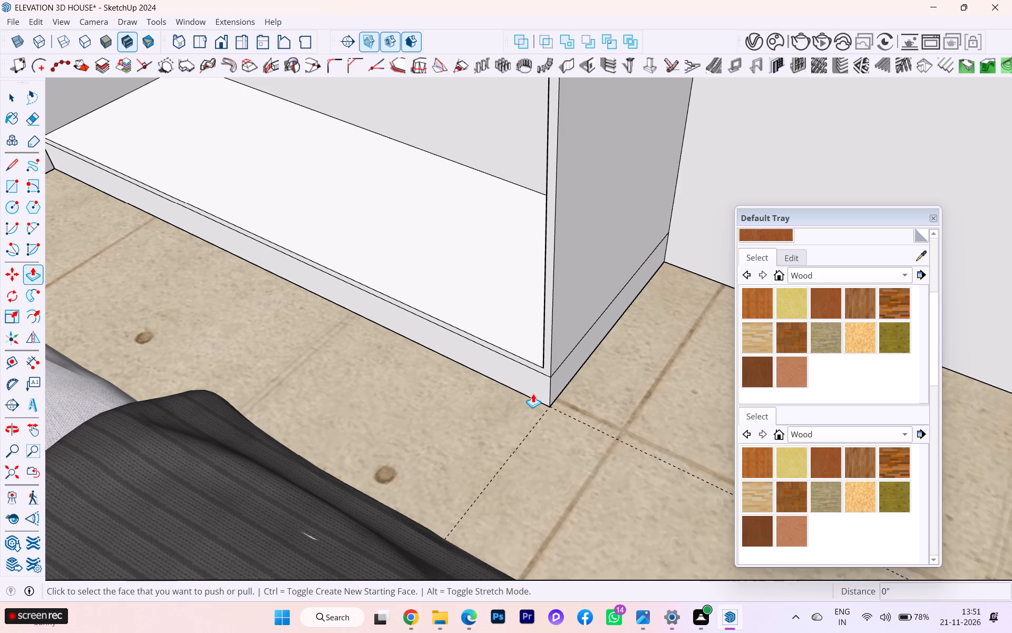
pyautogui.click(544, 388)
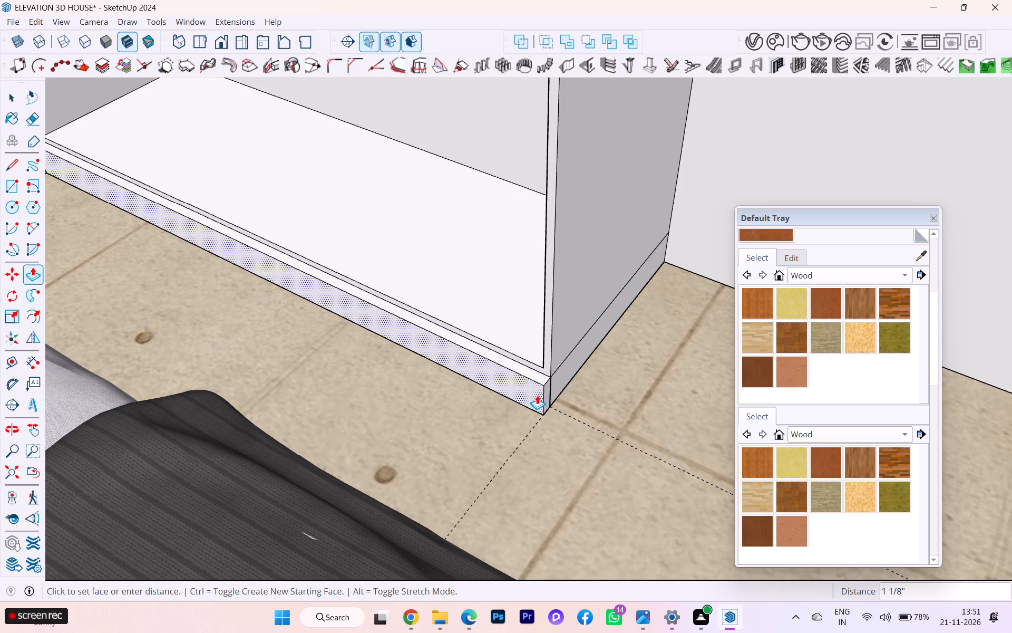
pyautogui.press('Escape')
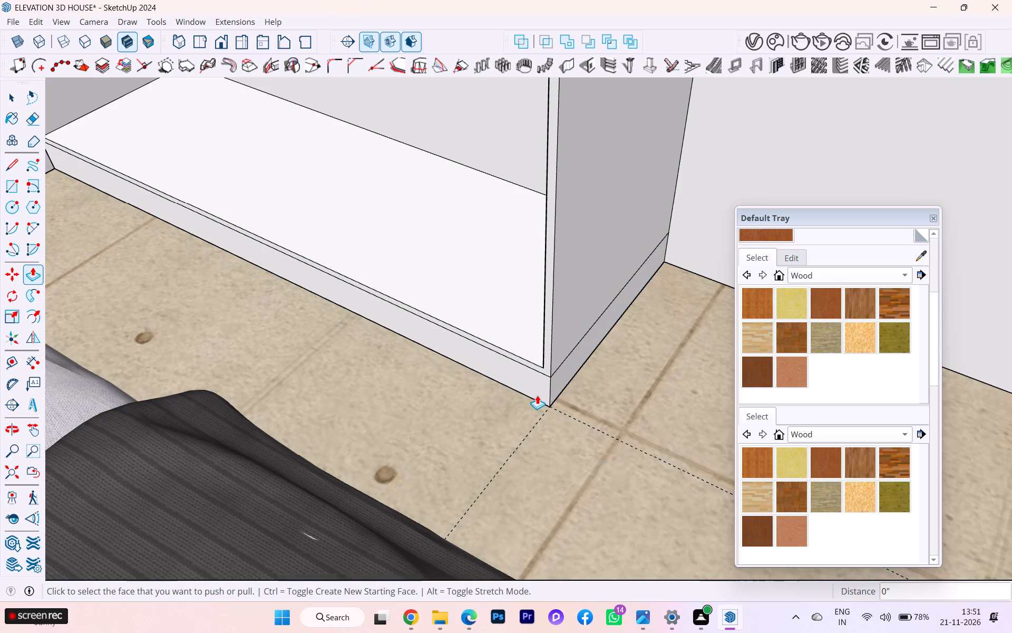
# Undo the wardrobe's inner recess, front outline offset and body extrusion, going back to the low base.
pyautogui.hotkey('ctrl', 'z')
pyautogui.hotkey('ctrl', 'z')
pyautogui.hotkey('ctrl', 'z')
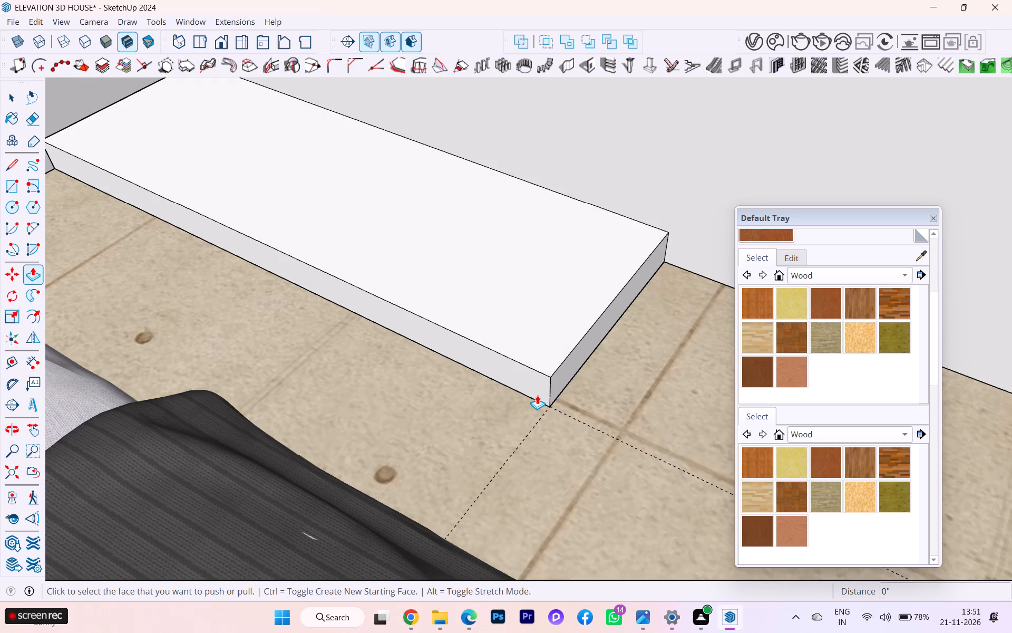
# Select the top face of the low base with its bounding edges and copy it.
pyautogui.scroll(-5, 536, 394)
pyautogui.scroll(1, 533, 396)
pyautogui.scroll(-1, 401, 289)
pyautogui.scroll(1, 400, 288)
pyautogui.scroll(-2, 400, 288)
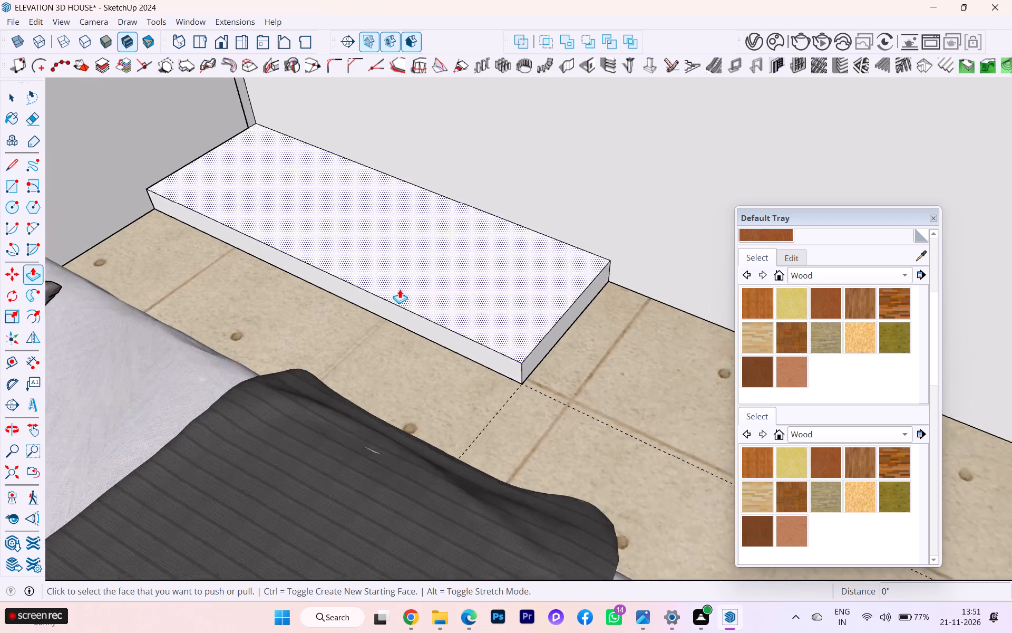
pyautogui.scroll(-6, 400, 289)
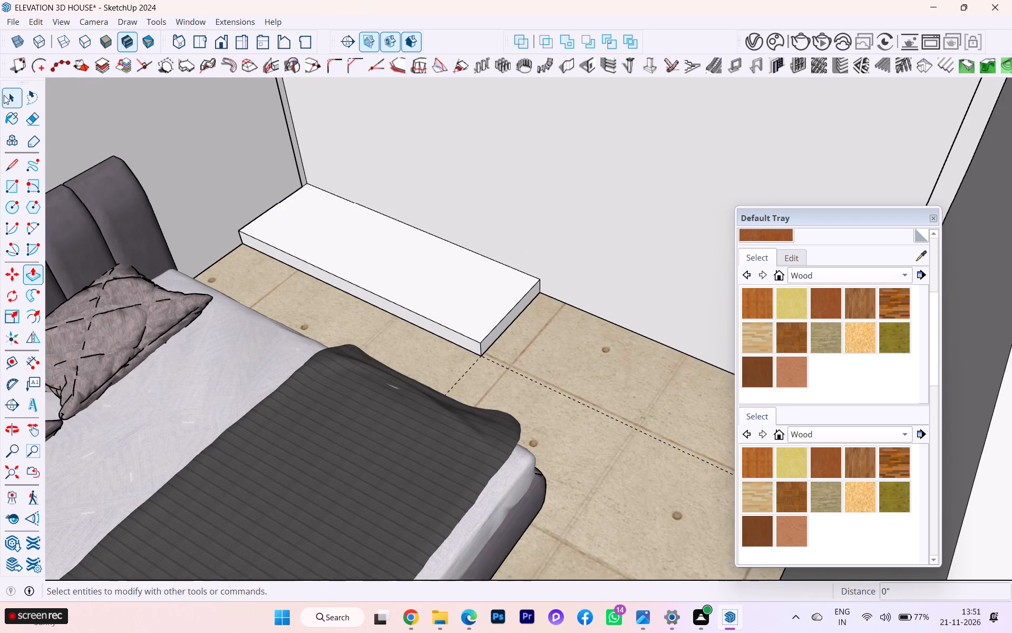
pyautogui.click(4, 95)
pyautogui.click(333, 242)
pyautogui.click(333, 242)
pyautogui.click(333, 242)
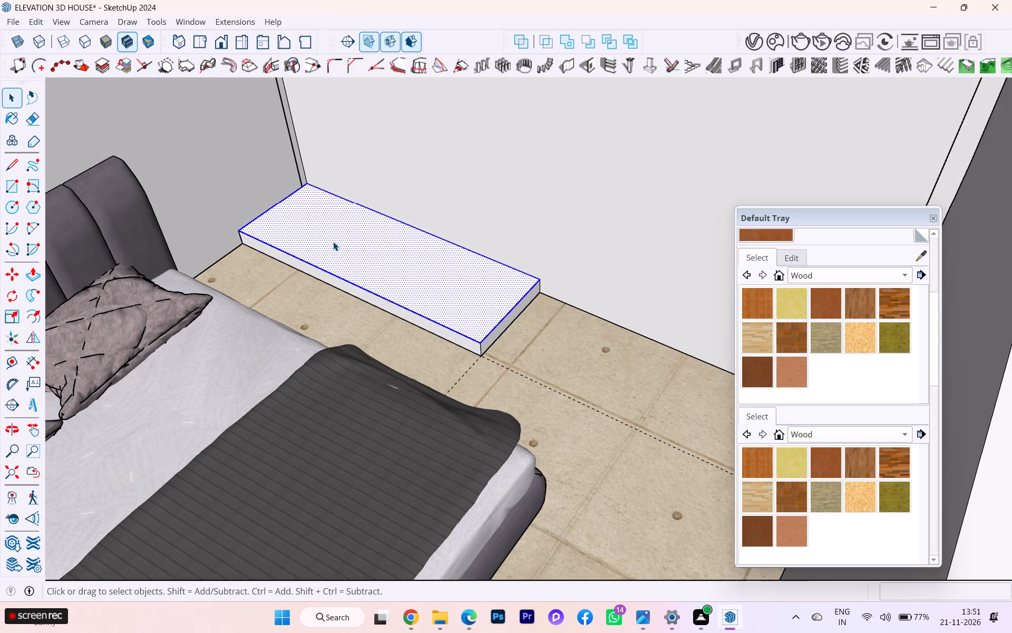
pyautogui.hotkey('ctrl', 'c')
# Select all geometry connected to the base, examine what it is joined to, and clear the selection.
pyautogui.scroll(-2, 386, 280)
pyautogui.scroll(1, 387, 282)
pyautogui.scroll(-5, 387, 283)
pyautogui.tripleClick(374, 262)
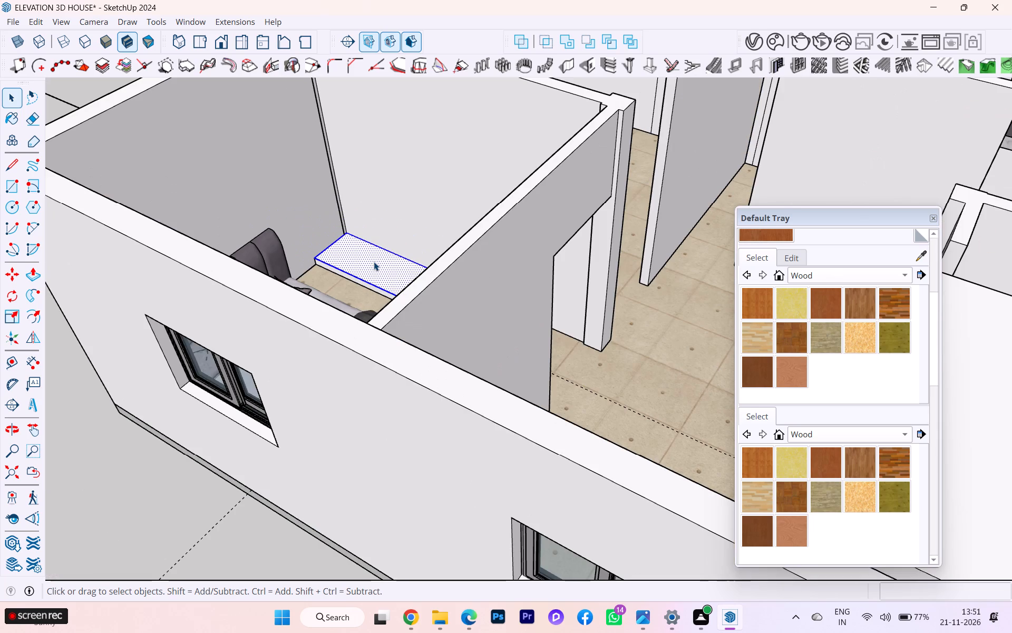
pyautogui.scroll(2, 378, 264)
pyautogui.tripleClick(373, 264)
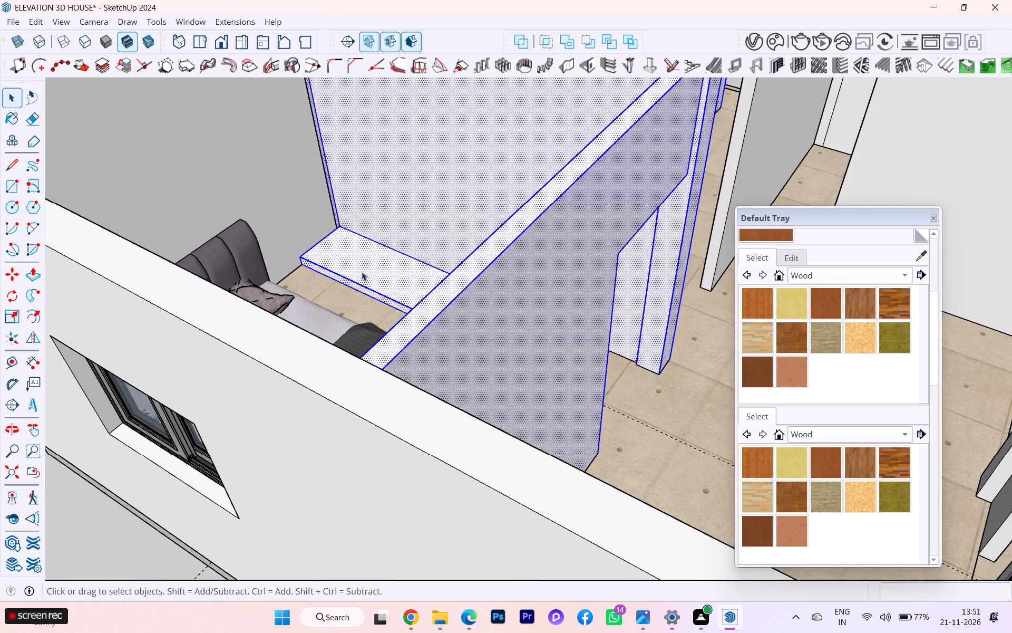
pyautogui.moveTo(358, 275); pyautogui.dragTo(490, 320, button='middle')
pyautogui.scroll(-1, 358, 275)
pyautogui.scroll(-2, 511, 310)
pyautogui.scroll(1, 513, 310)
pyautogui.scroll(-1, 513, 310)
pyautogui.click(140, 172)
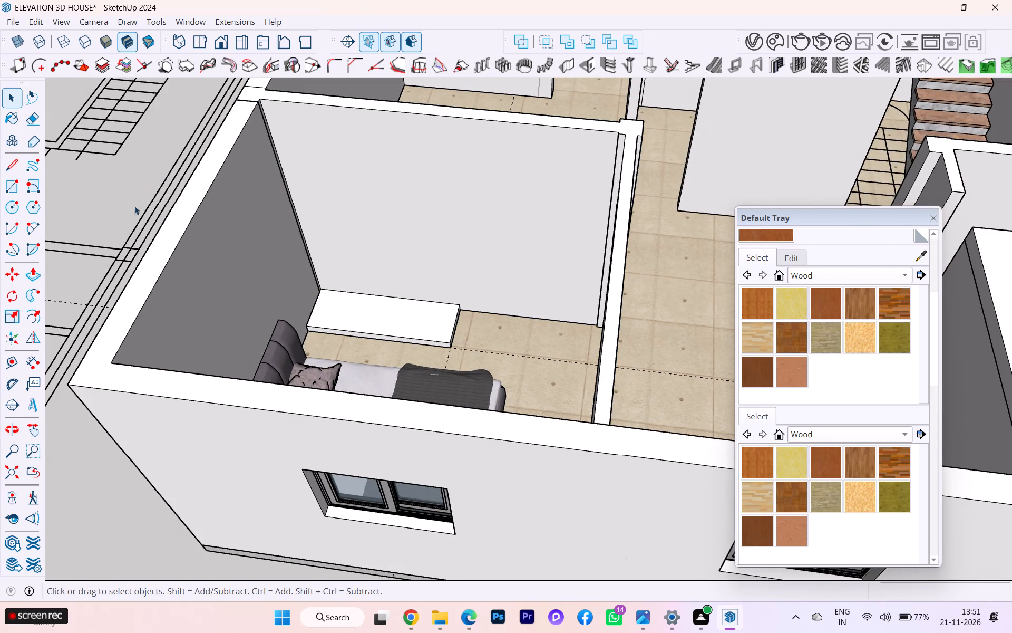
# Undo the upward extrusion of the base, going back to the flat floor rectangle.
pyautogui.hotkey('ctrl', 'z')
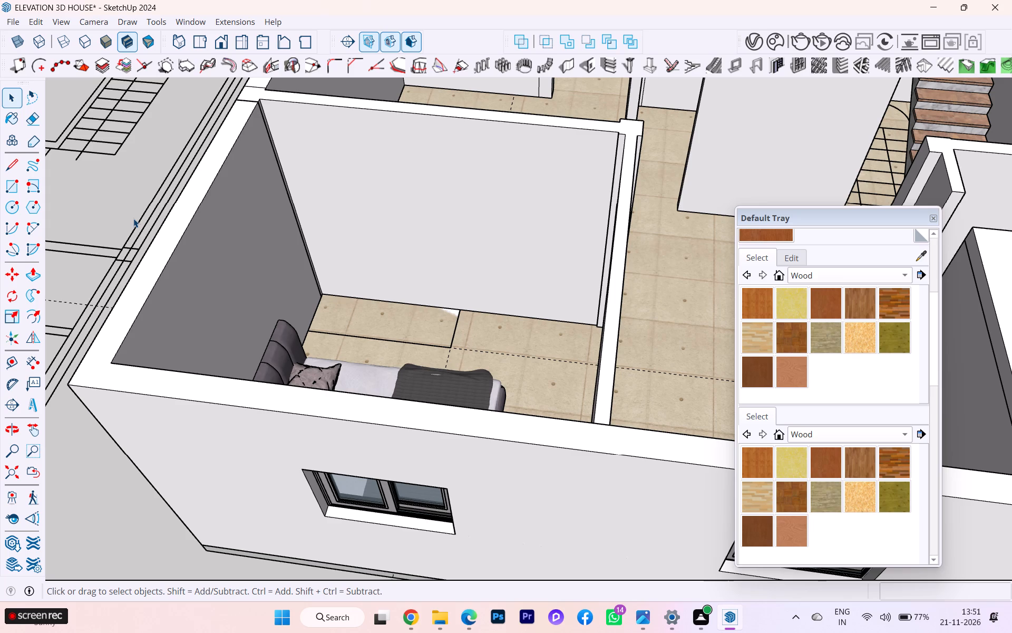
# Make a group from the wardrobe's floor rectangle and its edges beside the partition.
pyautogui.doubleClick(375, 326)
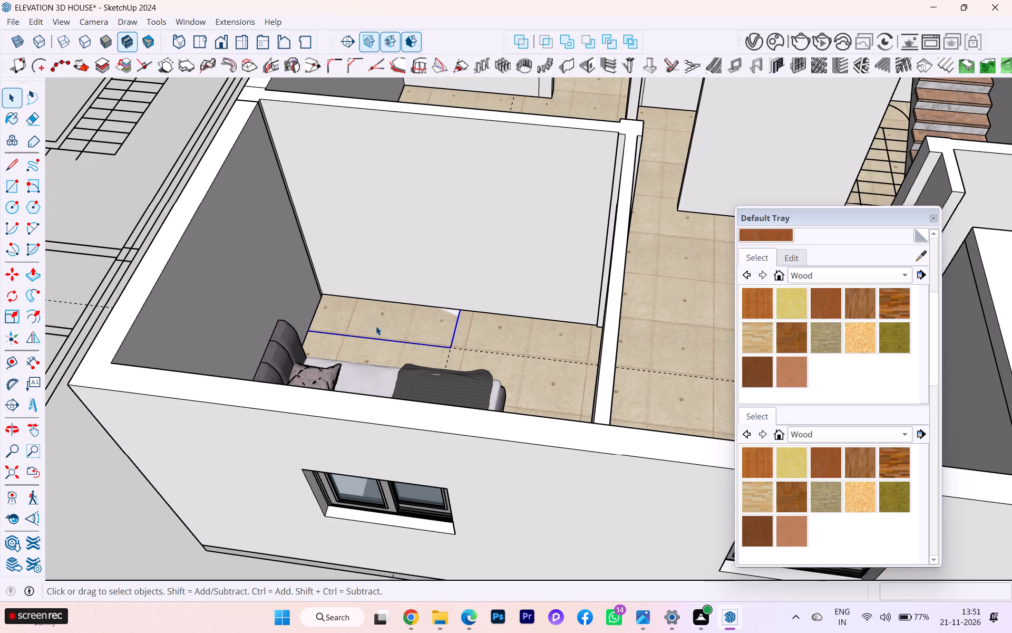
pyautogui.rightClick(376, 326)
pyautogui.click(454, 122)
# Push/Pull the floor rectangle 4" upward inside its group to form the wardrobe base, and close the group.
pyautogui.tripleClick(421, 318)
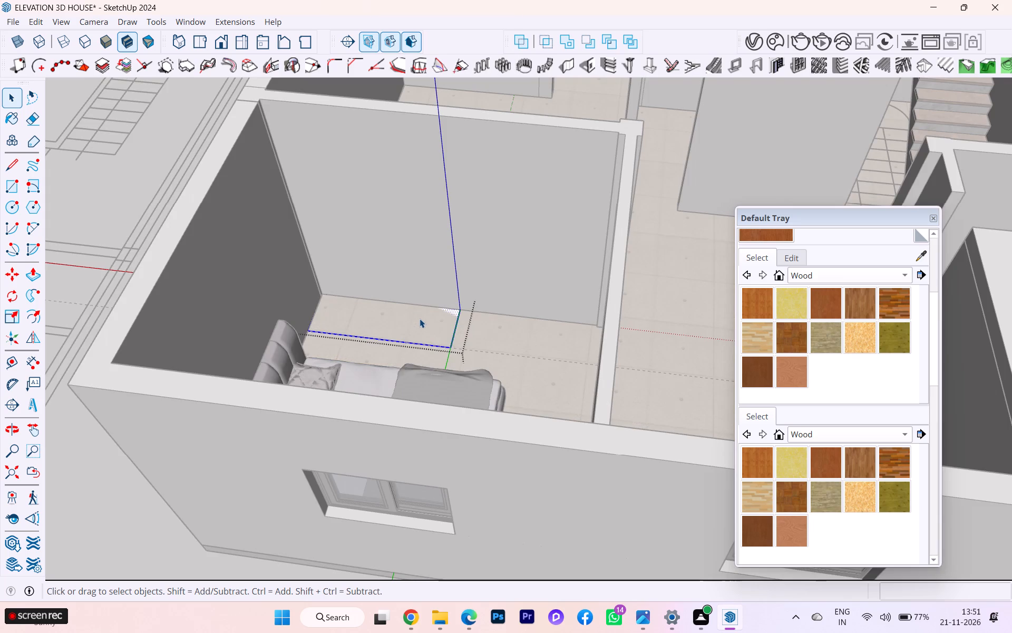
pyautogui.write("P'")
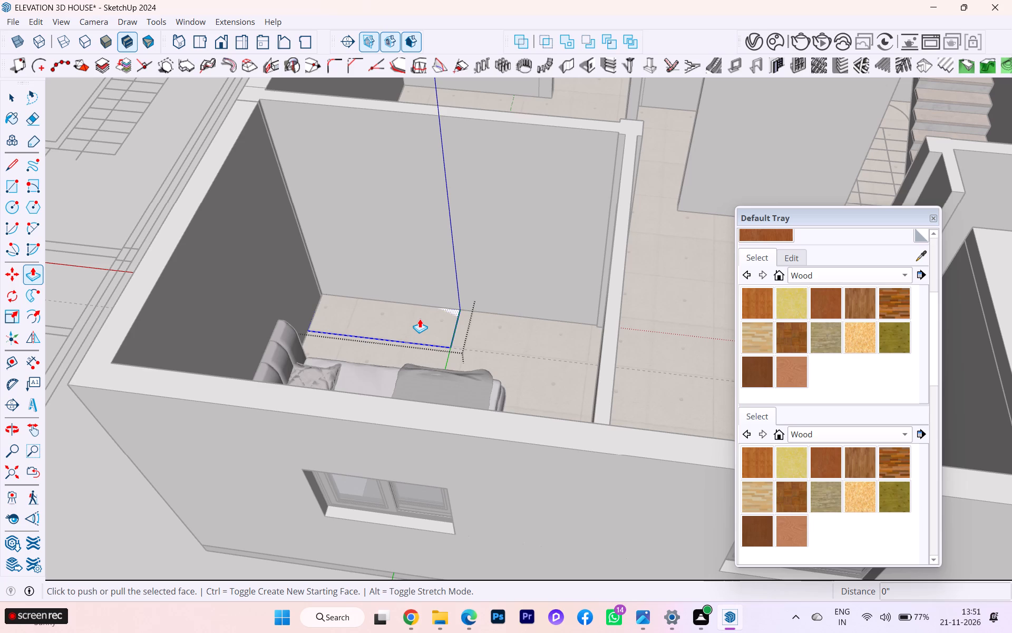
pyautogui.press('p')
pyautogui.press('Return')
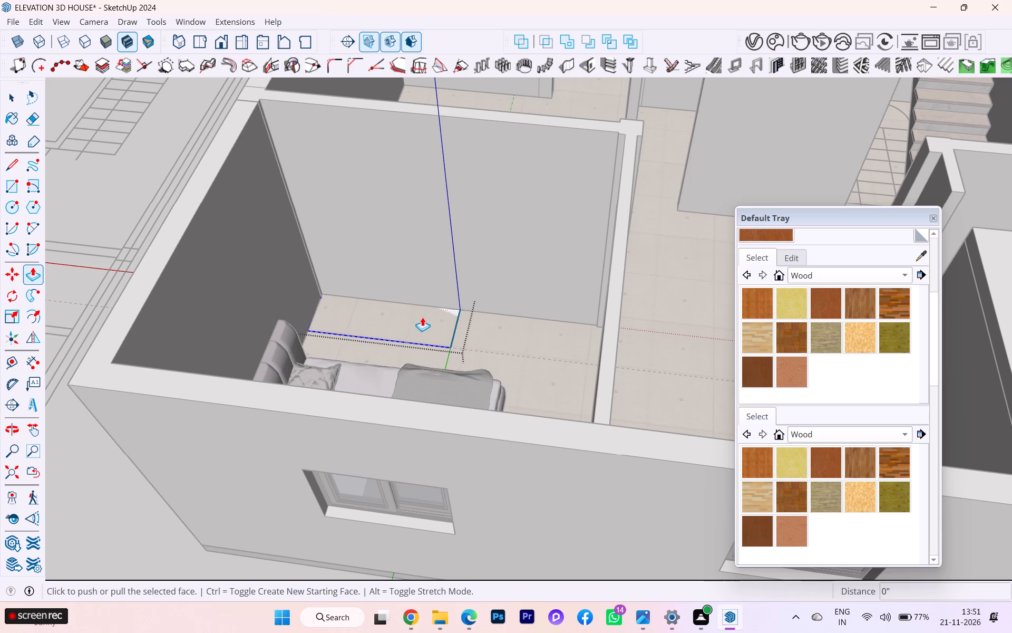
pyautogui.click(422, 317)
pyautogui.press('4')
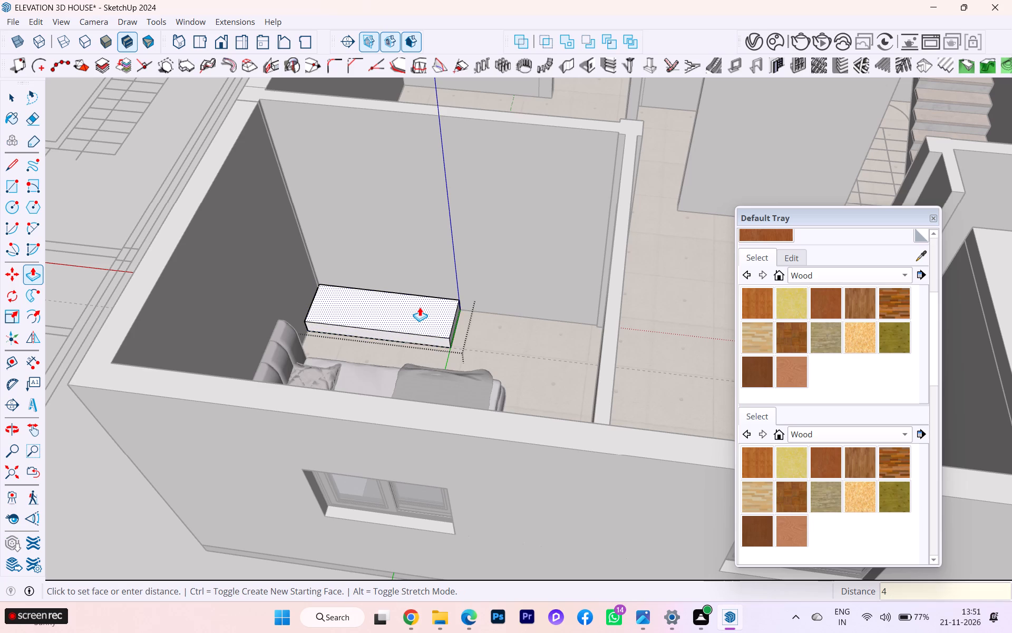
pyautogui.press('Return')
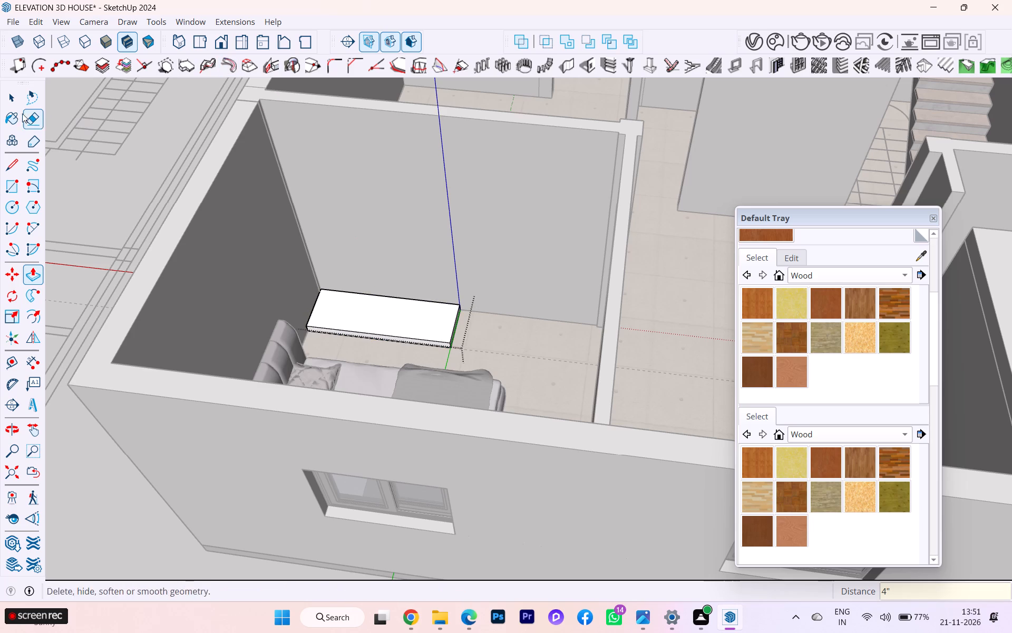
pyautogui.click(14, 101)
pyautogui.click(144, 167)
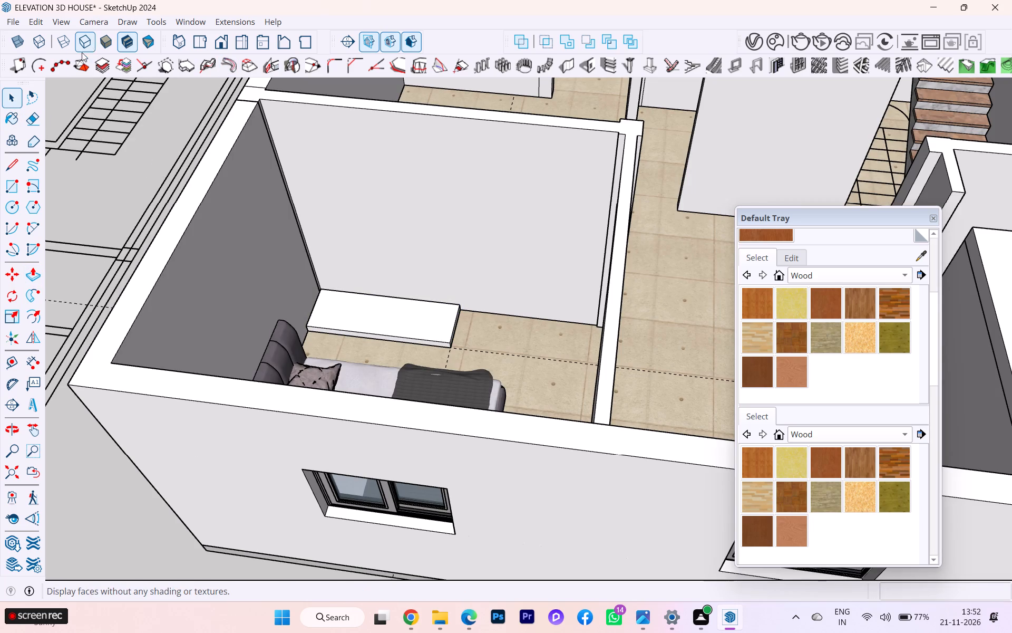
# Make a separate group from the rectangular face and edges on top of the wardrobe base.
pyautogui.press('x')
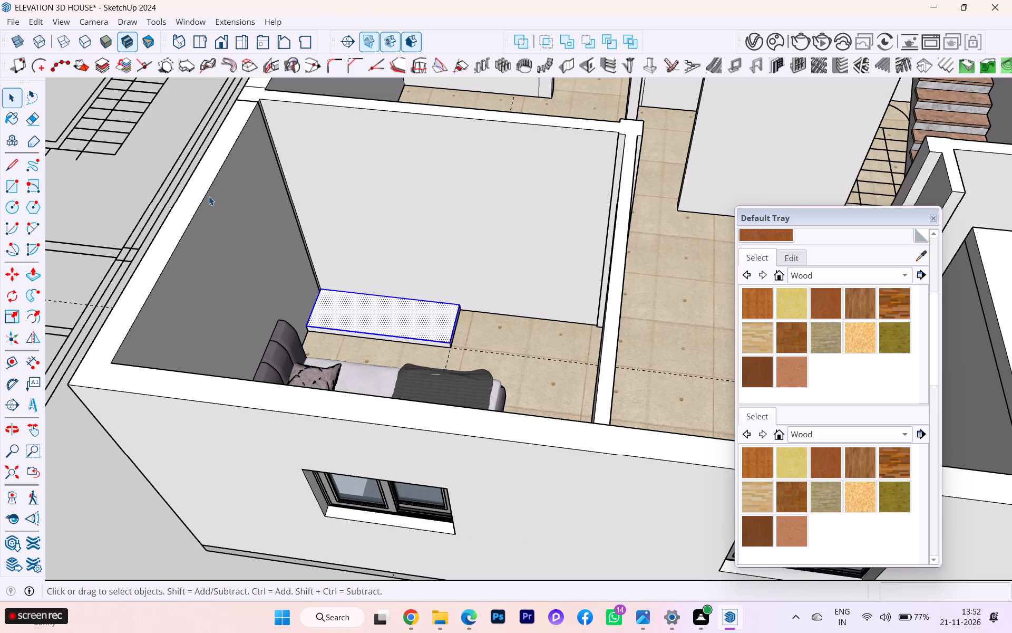
pyautogui.scroll(2, 429, 323)
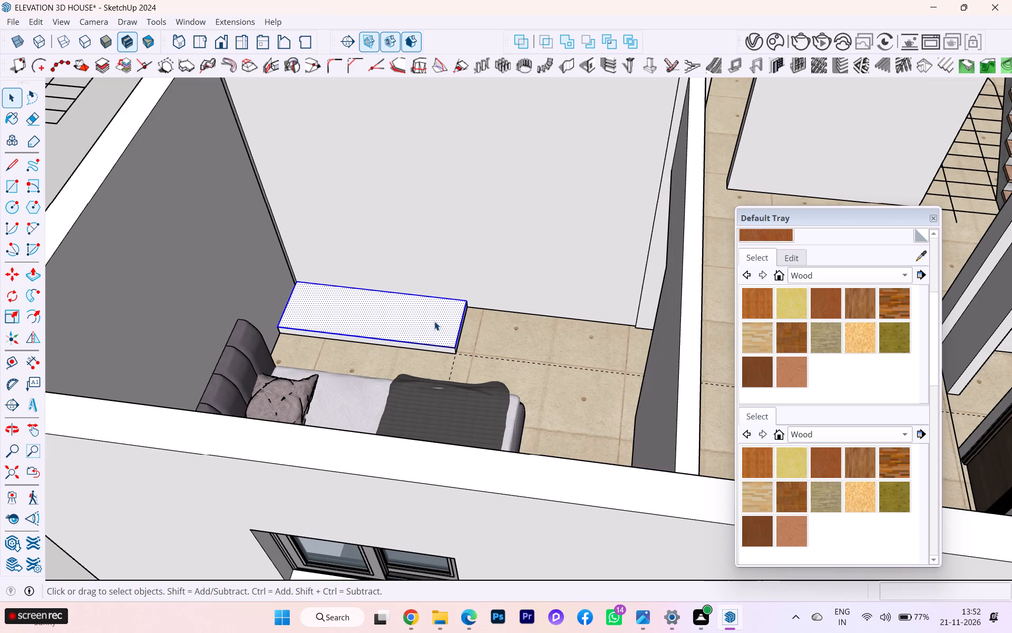
pyautogui.rightClick(434, 321)
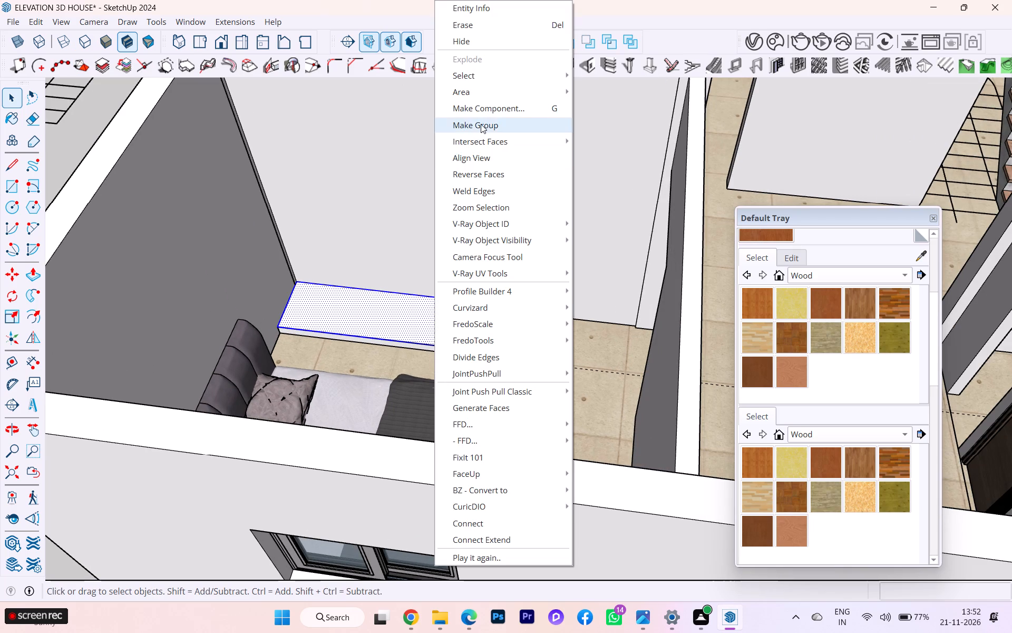
pyautogui.click(481, 124)
# Push/Pull the new group's rectangle 7' upward to form the wardrobe body, and close the group.
pyautogui.doubleClick(430, 312)
pyautogui.click(427, 319)
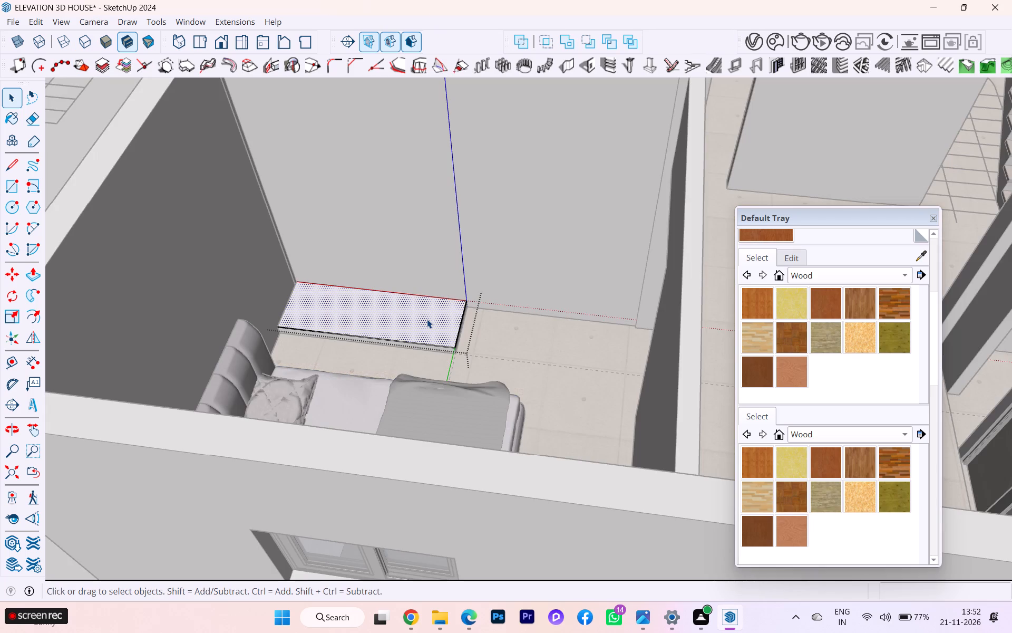
pyautogui.press('p')
pyautogui.press('Return')
pyautogui.click(427, 319)
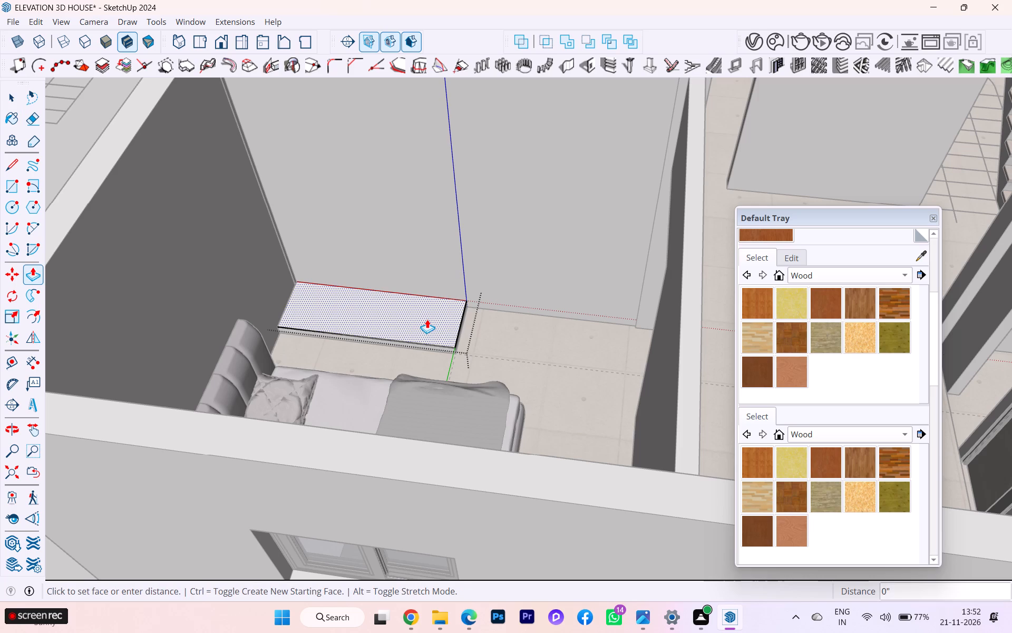
pyautogui.write("7'")
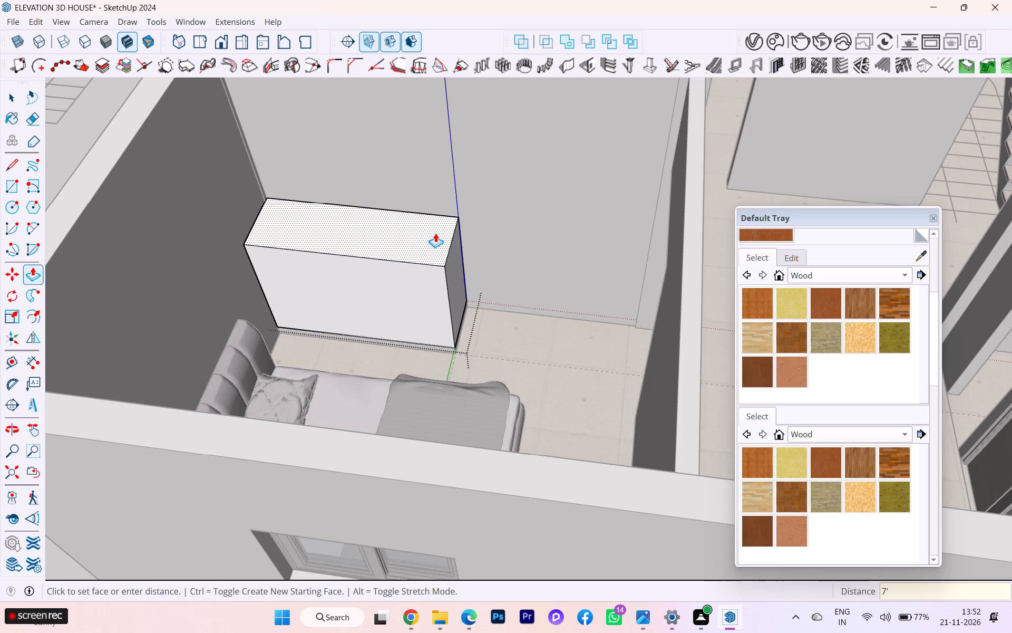
pyautogui.press('Return')
pyautogui.scroll(-3, 519, 300)
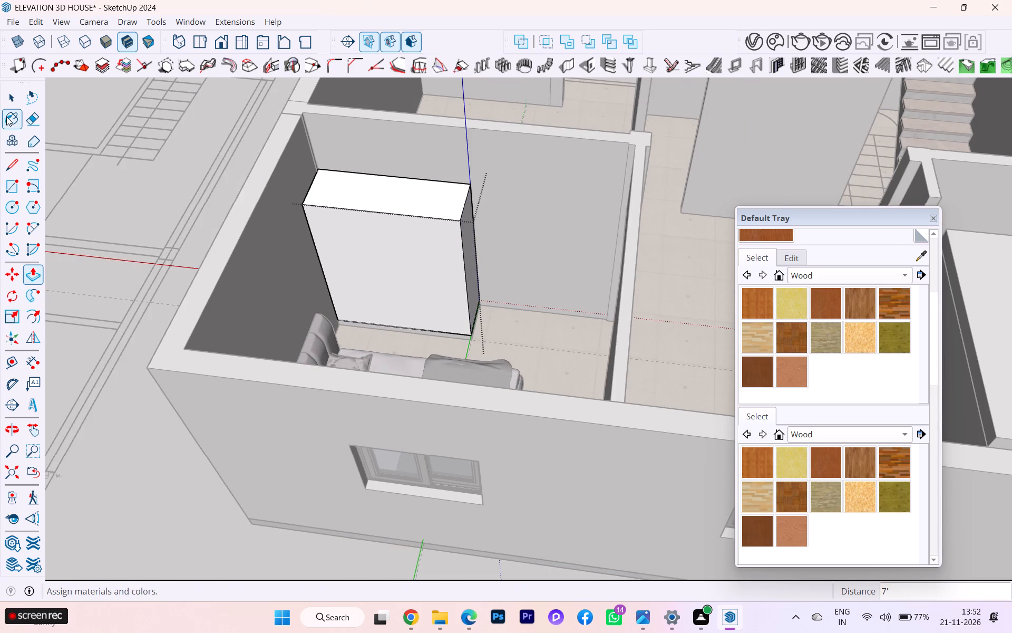
pyautogui.click(14, 91)
pyautogui.click(199, 165)
# Inside the wardrobe body group, offset the outline of the front face inward by 0.75".
pyautogui.scroll(4, 219, 191)
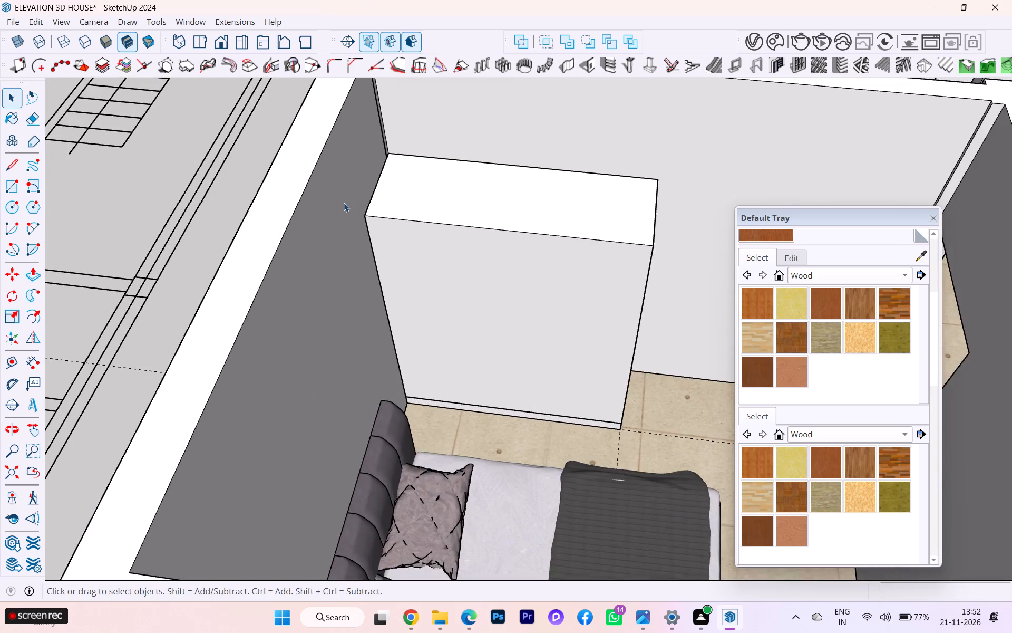
pyautogui.scroll(4, 379, 207)
pyautogui.moveTo(398, 210); pyautogui.dragTo(366, 189, button='middle')
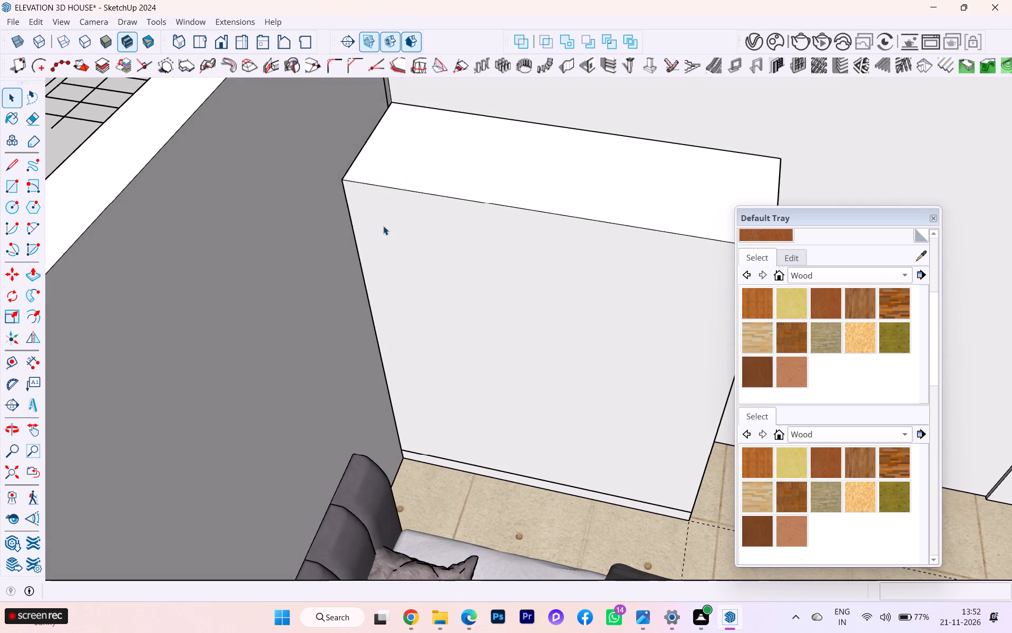
pyautogui.click(386, 228)
pyautogui.tripleClick(363, 250)
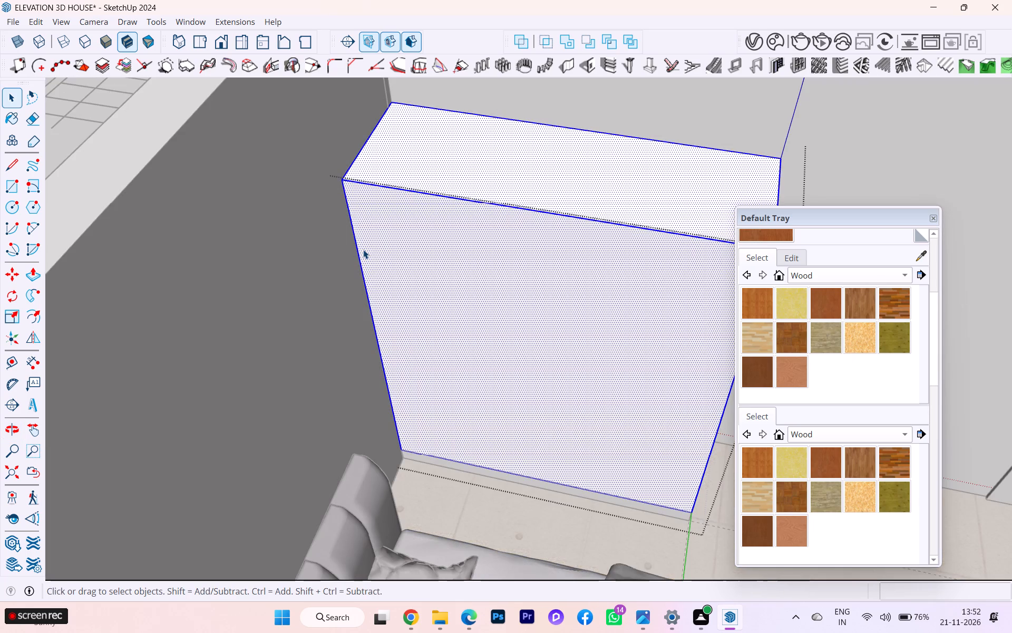
pyautogui.click(364, 260)
pyautogui.press('f')
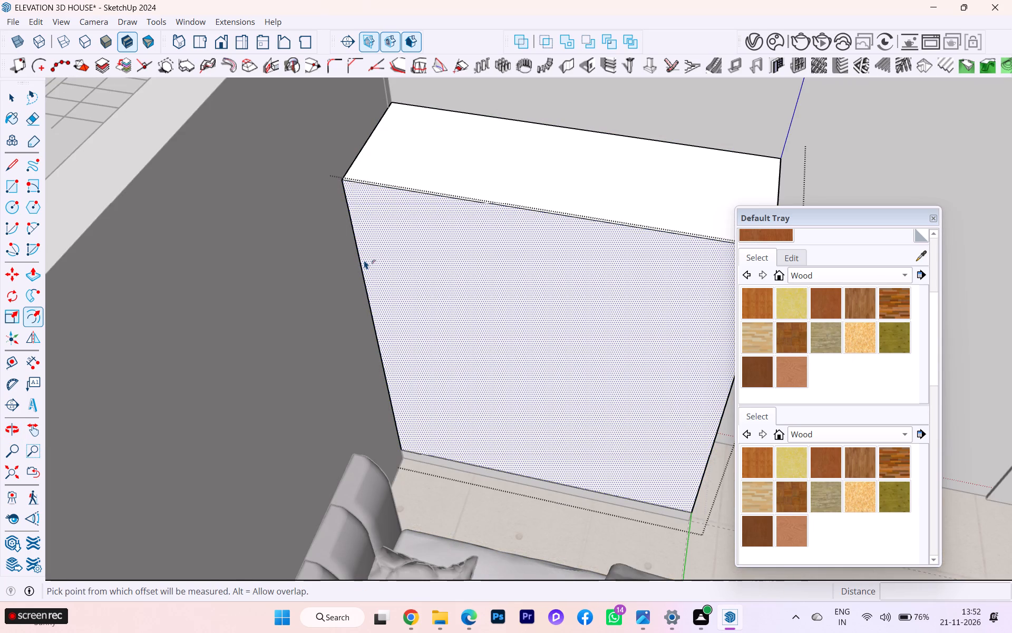
pyautogui.press('Return')
pyautogui.click(364, 261)
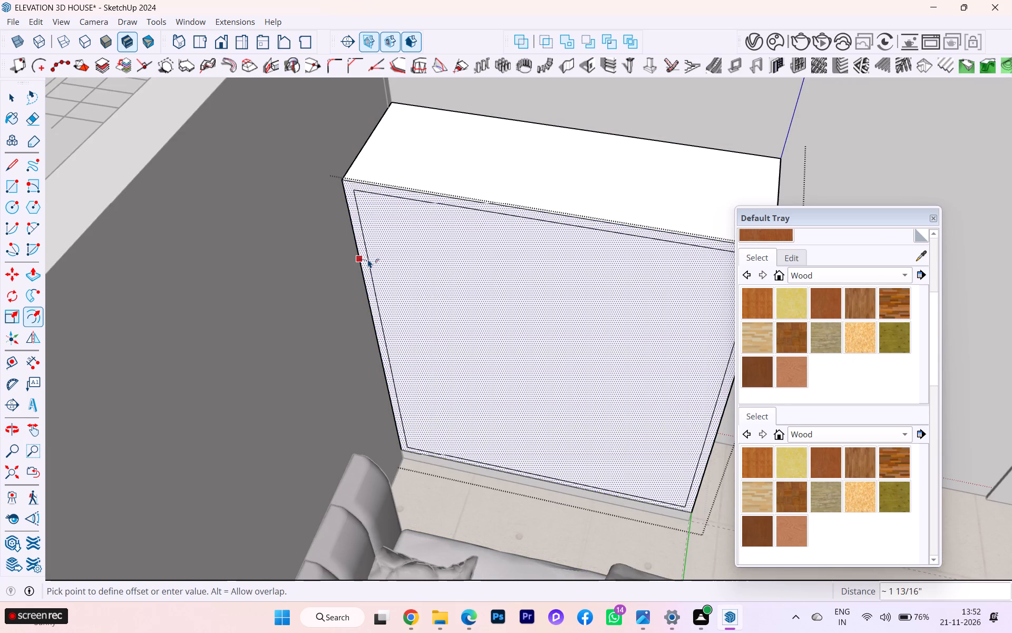
pyautogui.write('.75')
pyautogui.press('Return')
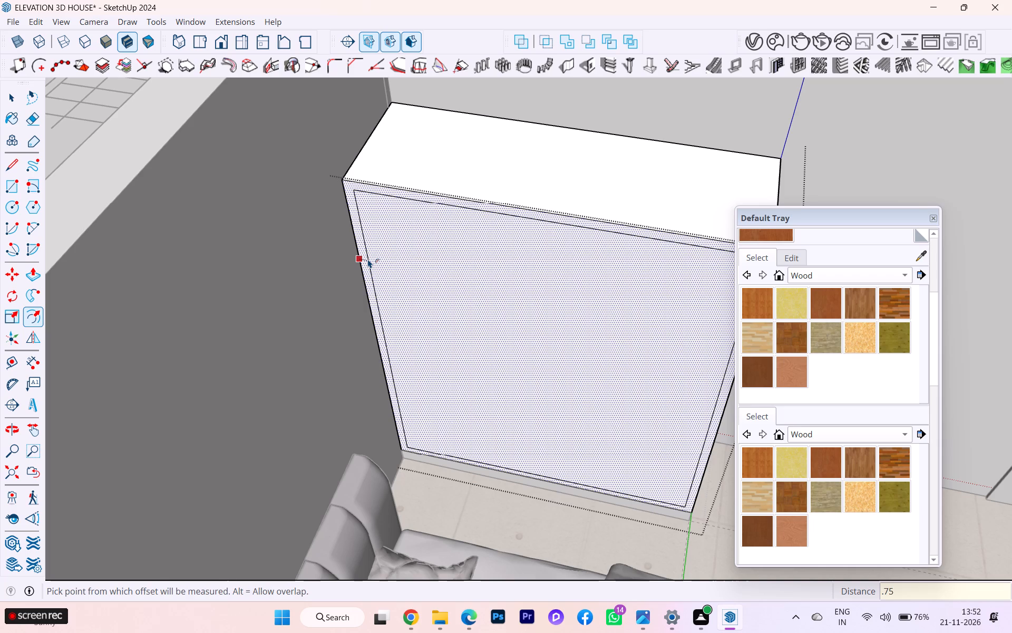
# Push/Pull the inner front face 22" inward to hollow out the wardrobe body, and close the group.
pyautogui.click(16, 96)
pyautogui.click(394, 232)
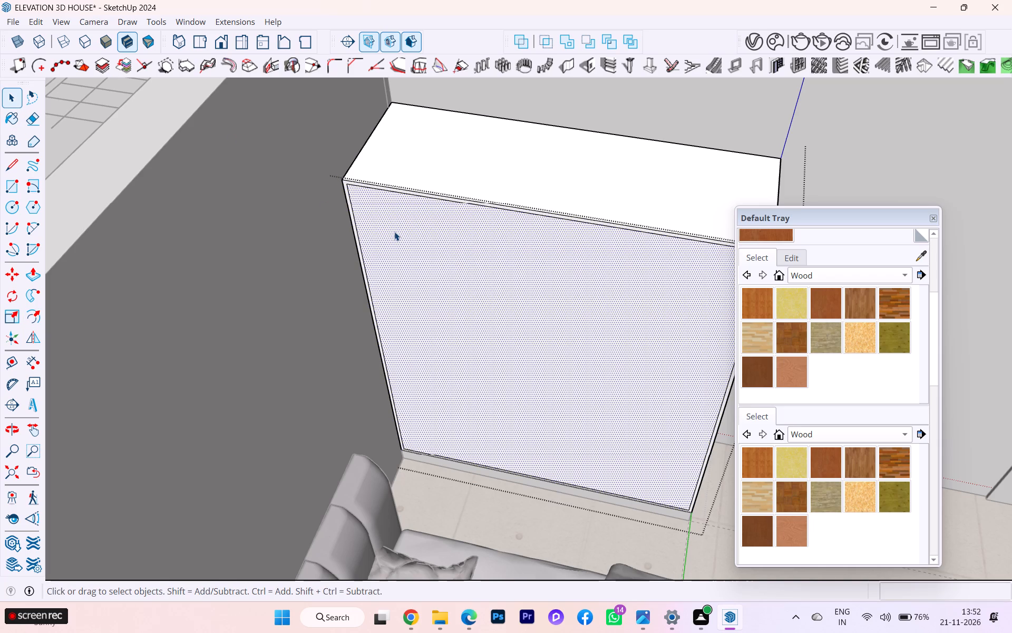
pyautogui.press('p')
pyautogui.press('Return')
pyautogui.click(394, 232)
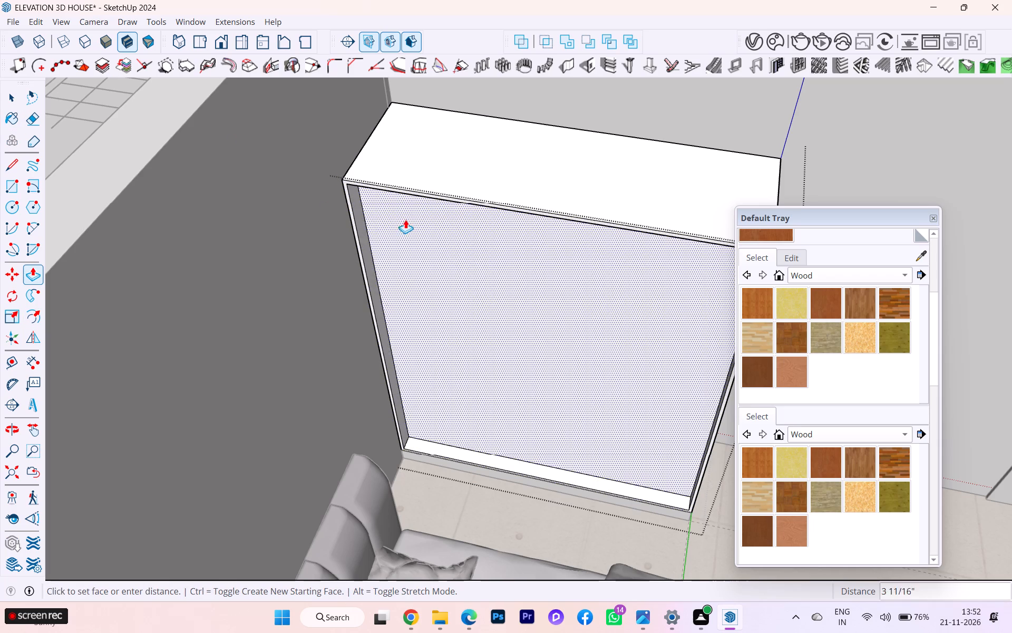
pyautogui.write('22')
pyautogui.press('Return')
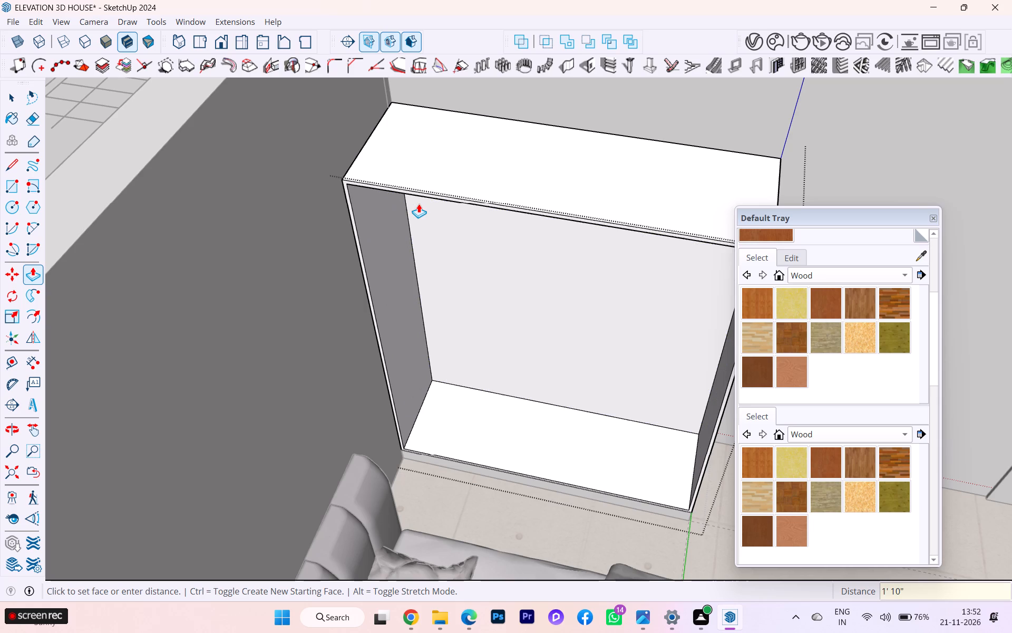
pyautogui.scroll(-5, 419, 205)
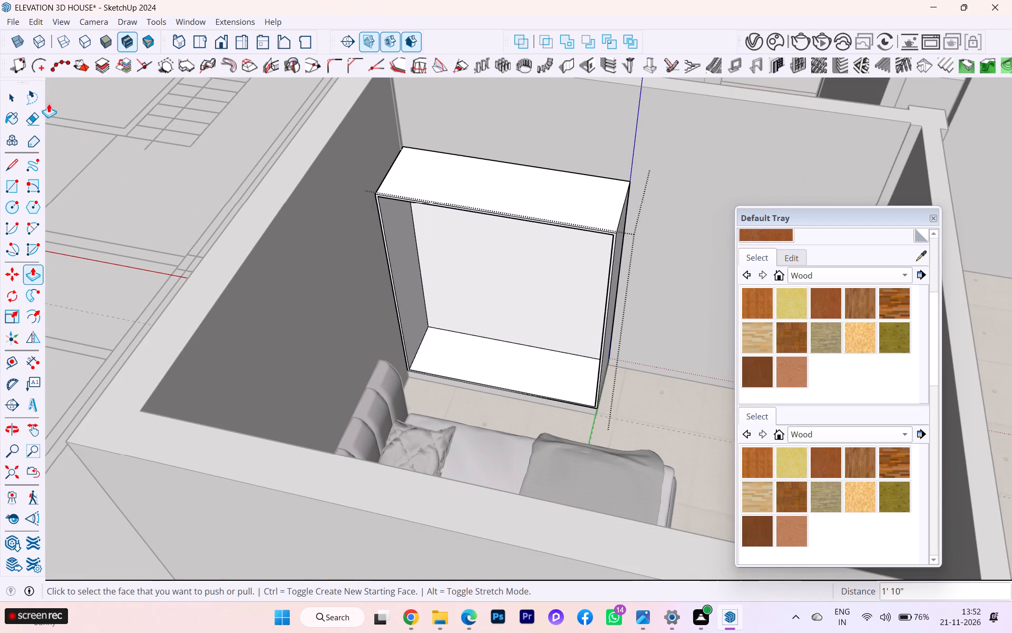
pyautogui.click(23, 100)
pyautogui.click(13, 97)
pyautogui.click(178, 168)
# Push the front face of the base group 3" back to form a recessed plinth, and close the group.
pyautogui.scroll(2, 436, 256)
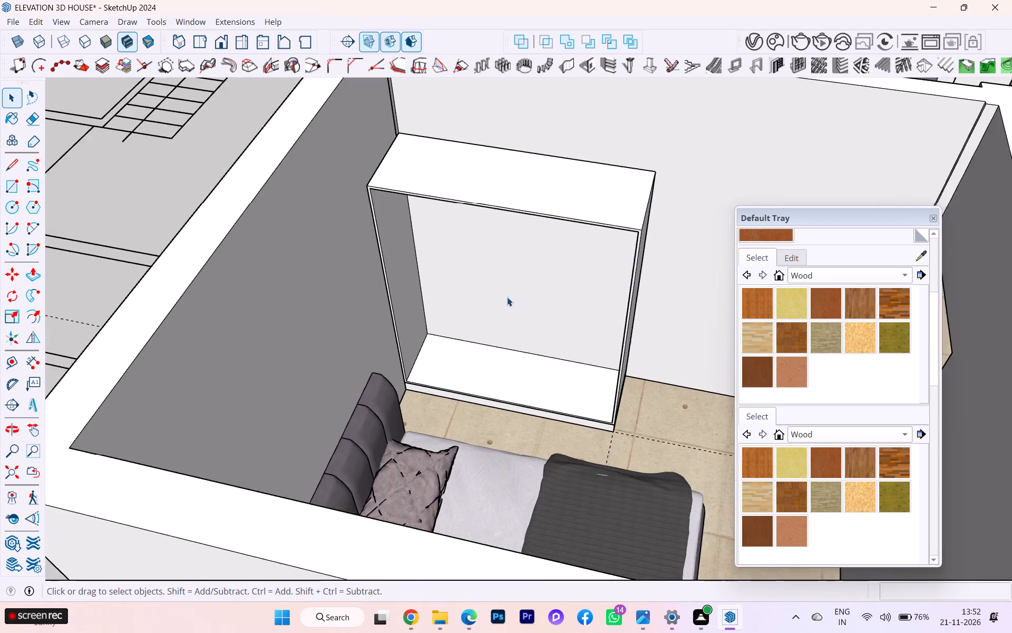
pyautogui.scroll(1, 507, 297)
pyautogui.scroll(3, 650, 418)
pyautogui.scroll(-1, 653, 445)
pyautogui.moveTo(628, 399); pyautogui.dragTo(570, 350, button='middle')
pyautogui.scroll(-2, 634, 400)
pyautogui.scroll(1, 639, 405)
pyautogui.scroll(-1, 640, 406)
pyautogui.scroll(6, 588, 459)
pyautogui.scroll(-1, 583, 455)
pyautogui.scroll(3, 585, 454)
pyautogui.doubleClick(595, 444)
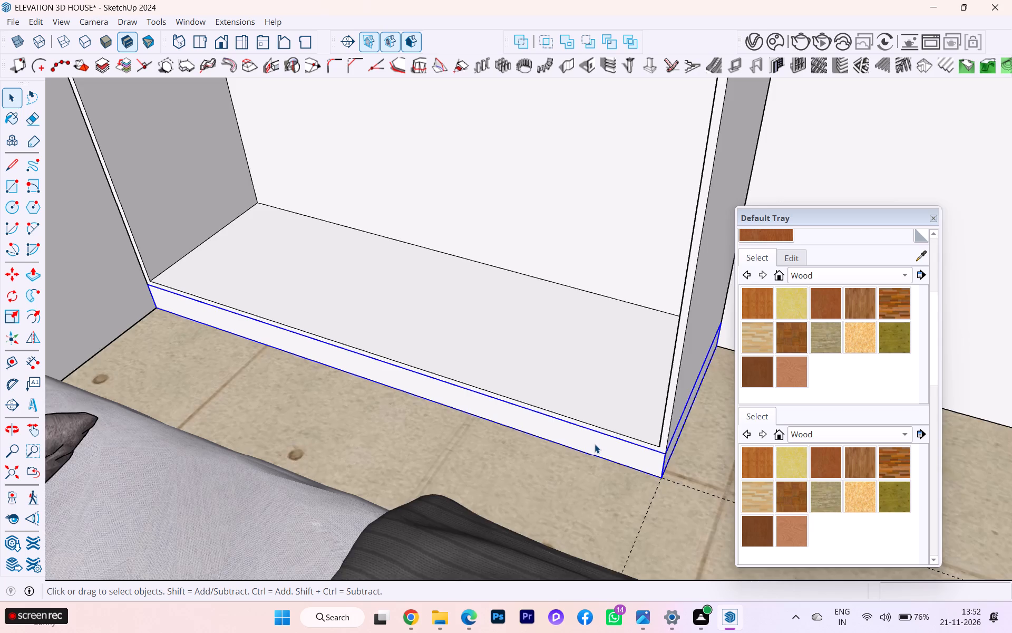
pyautogui.click(595, 444)
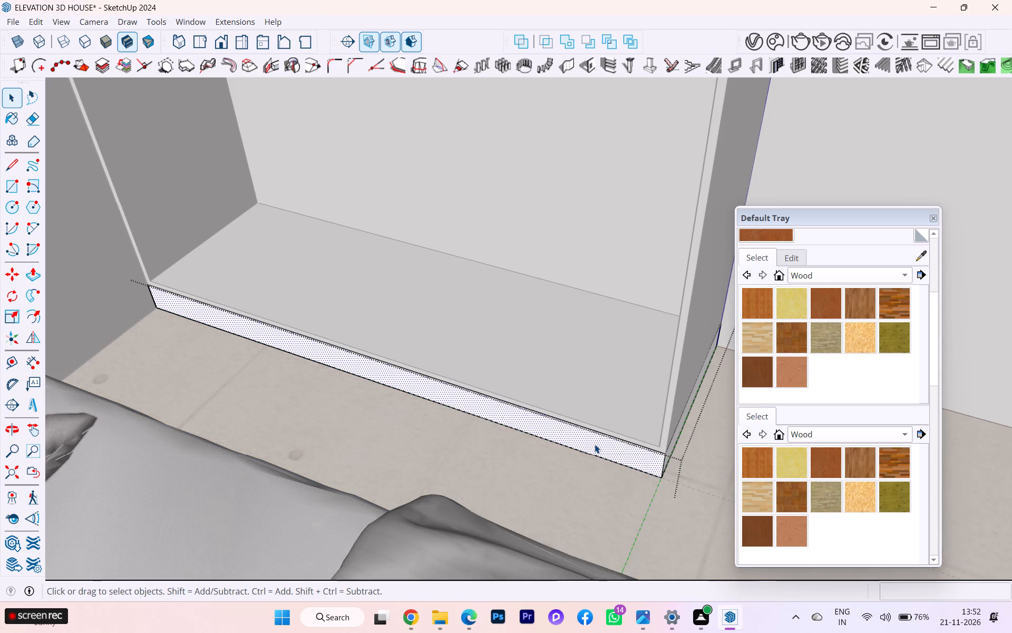
pyautogui.press('p')
pyautogui.press('Return')
pyautogui.click(592, 449)
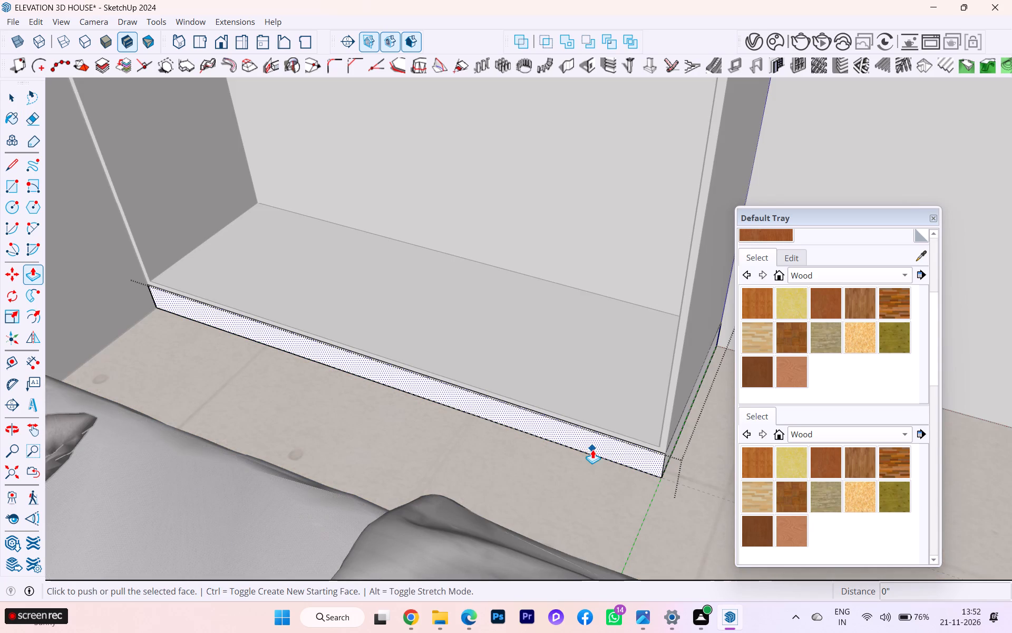
pyautogui.press('3')
pyautogui.press('Return')
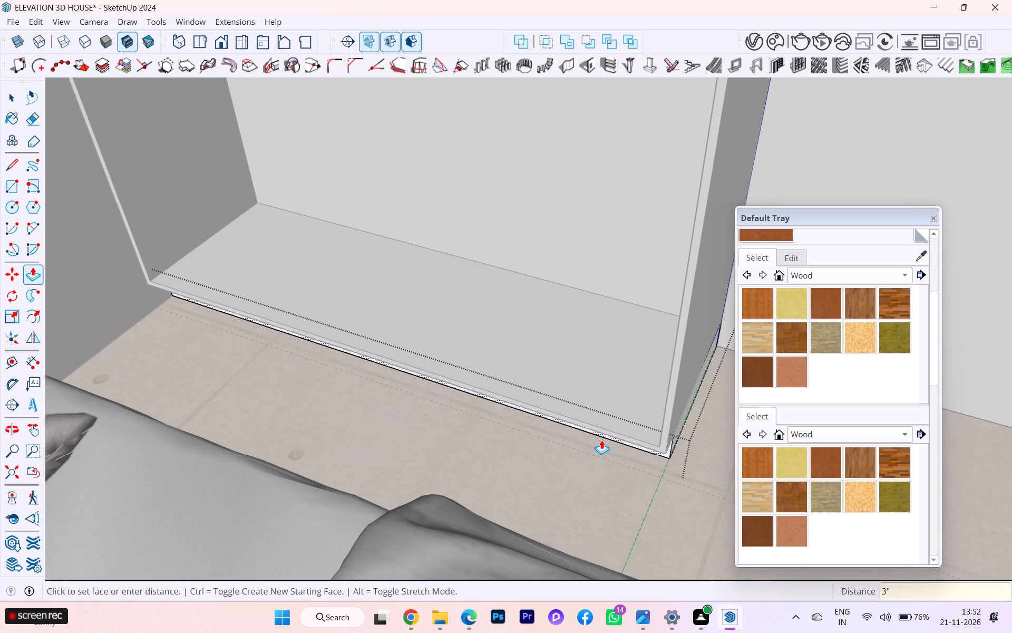
pyautogui.scroll(-5, 663, 508)
pyautogui.scroll(1, 663, 508)
pyautogui.scroll(-2, 663, 508)
pyautogui.scroll(1, 667, 502)
pyautogui.scroll(-10, 667, 502)
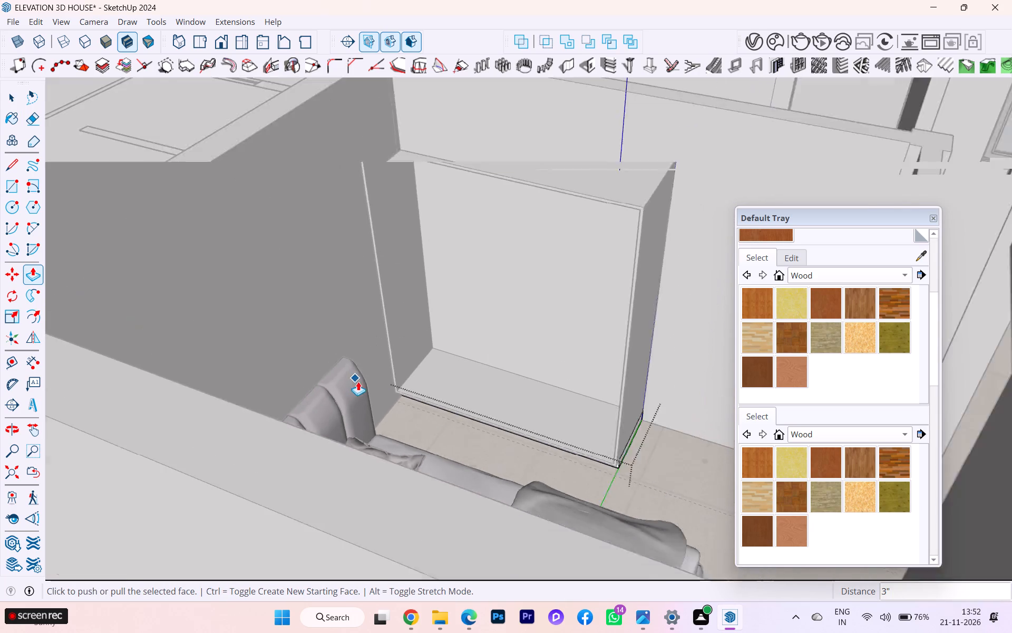
pyautogui.scroll(-4, 361, 380)
pyautogui.scroll(1, 361, 380)
pyautogui.click(7, 95)
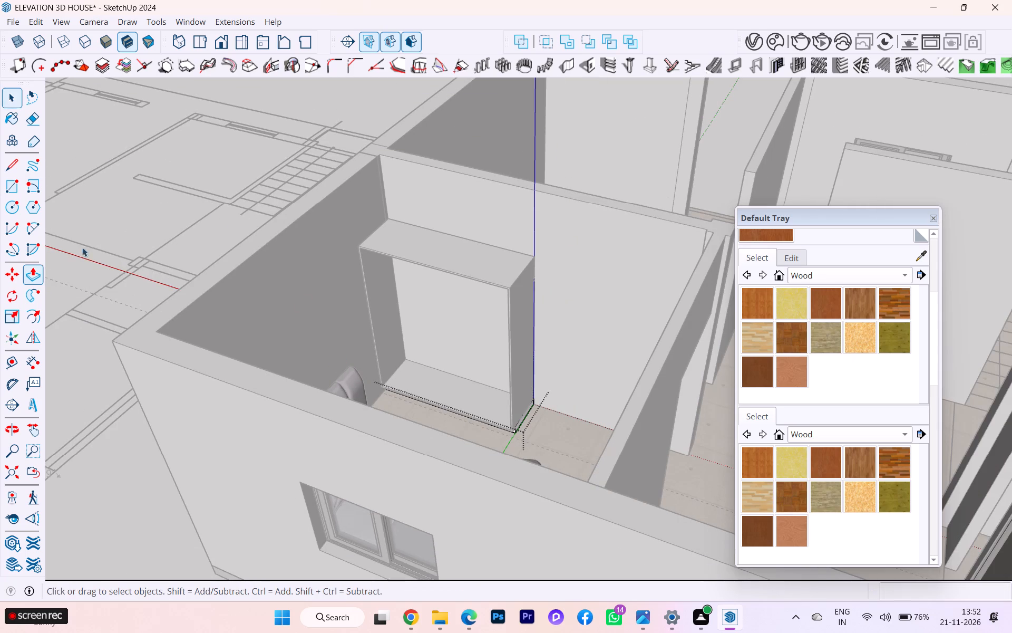
pyautogui.click(108, 439)
# Inside the wardrobe body group, make a group from the inner side face and edges nearest the headboard wall.
pyautogui.scroll(3, 376, 287)
pyautogui.moveTo(457, 262); pyautogui.dragTo(465, 258, button='middle')
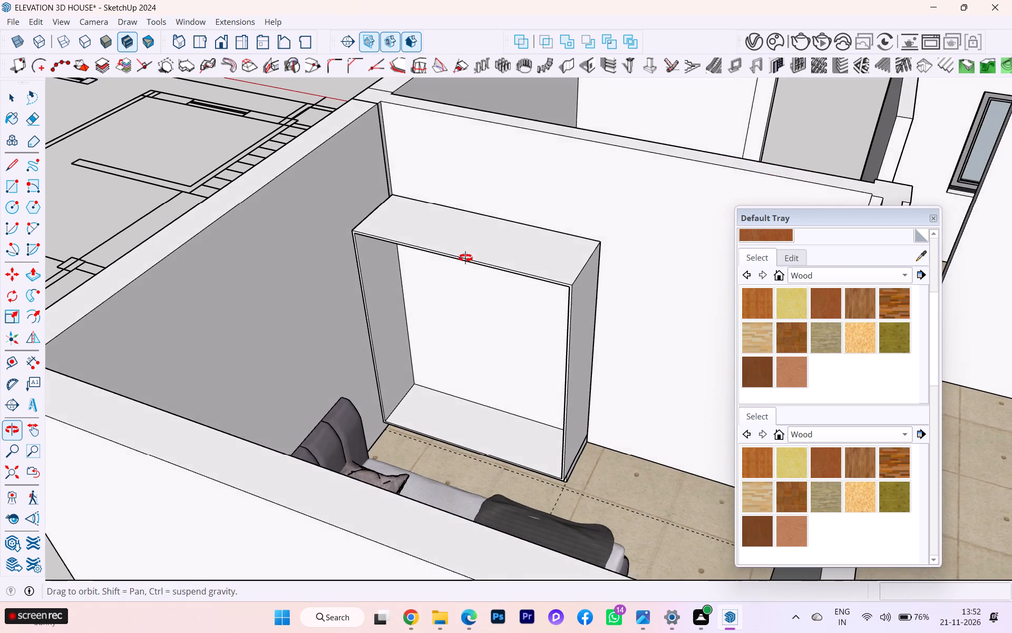
pyautogui.moveTo(465, 258); pyautogui.dragTo(481, 254, button='middle')
pyautogui.scroll(4, 443, 370)
pyautogui.click(375, 407)
pyautogui.doubleClick(375, 404)
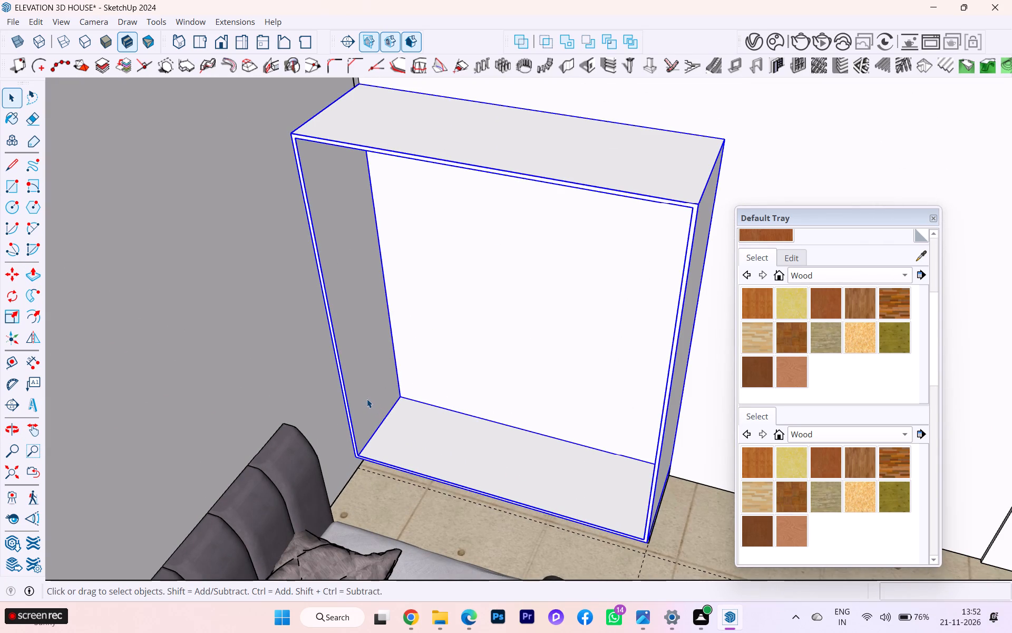
pyautogui.tripleClick(367, 399)
pyautogui.tripleClick(365, 396)
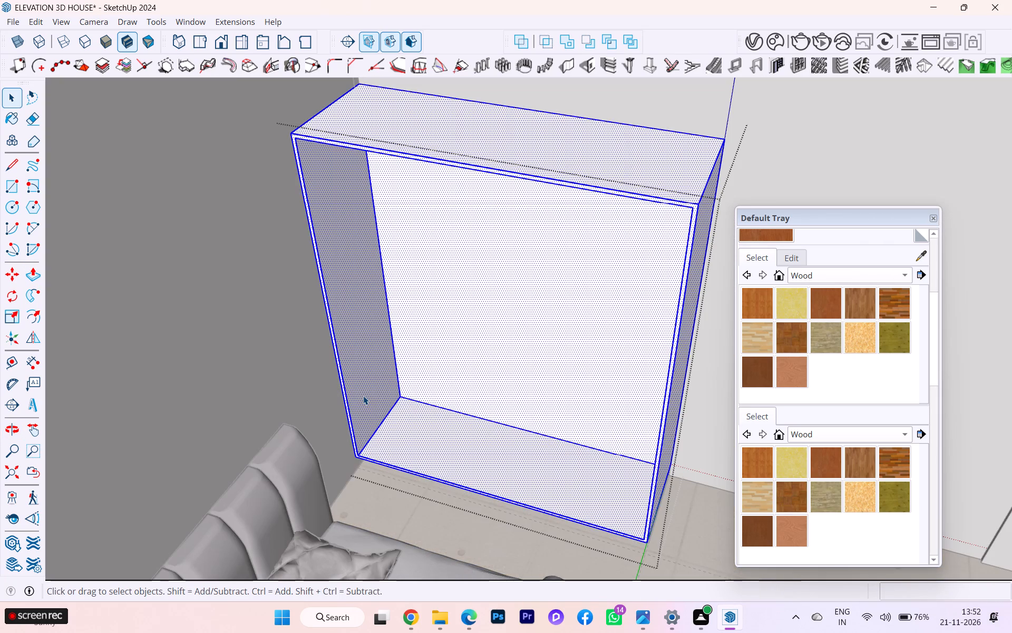
pyautogui.doubleClick(361, 394)
pyautogui.rightClick(361, 394)
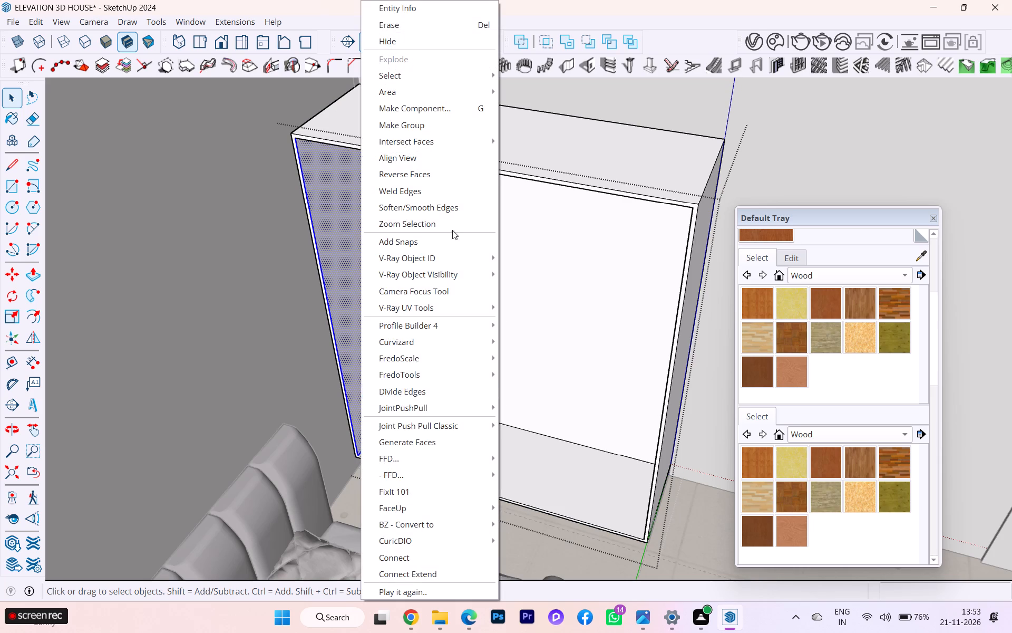
pyautogui.click(456, 130)
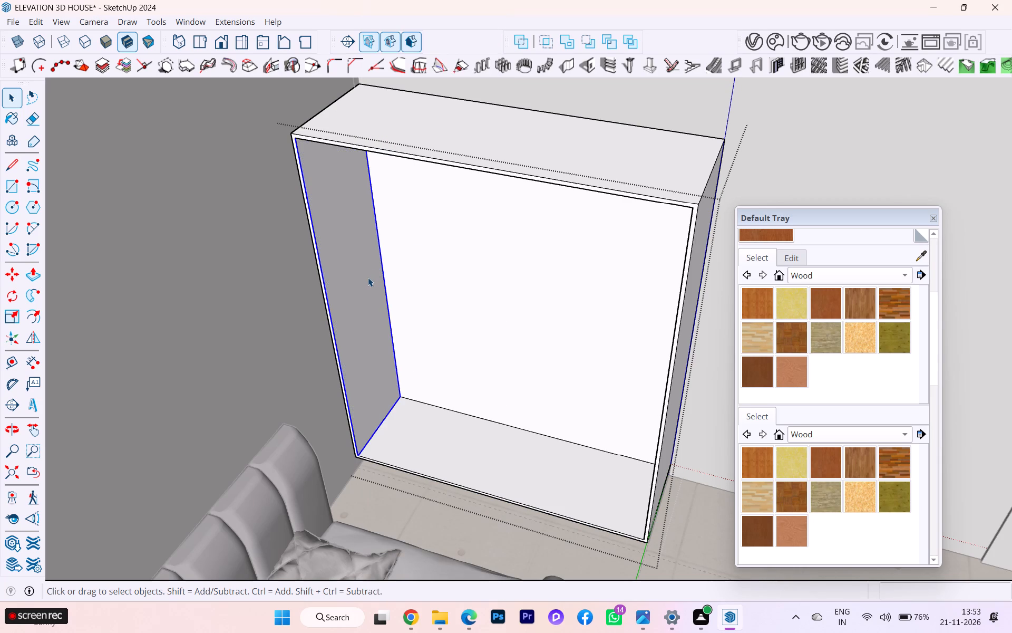
# Push/Pull the grouped inner side face 0.75" outward to form the side panel, and close the nested and wardrobe groups.
pyautogui.tripleClick(368, 277)
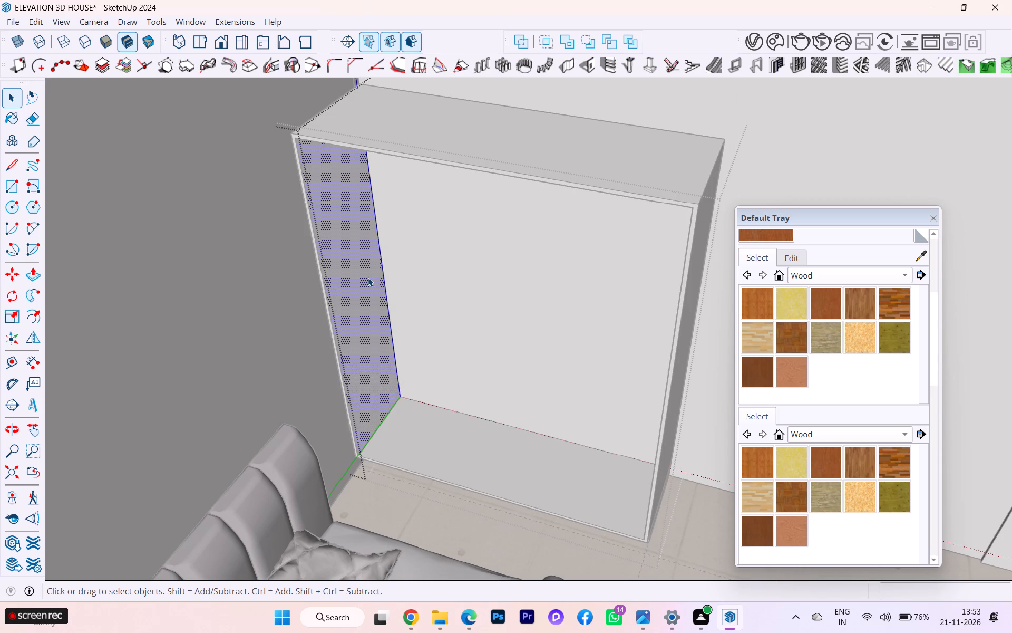
pyautogui.press('p')
pyautogui.press('Return')
pyautogui.click(368, 277)
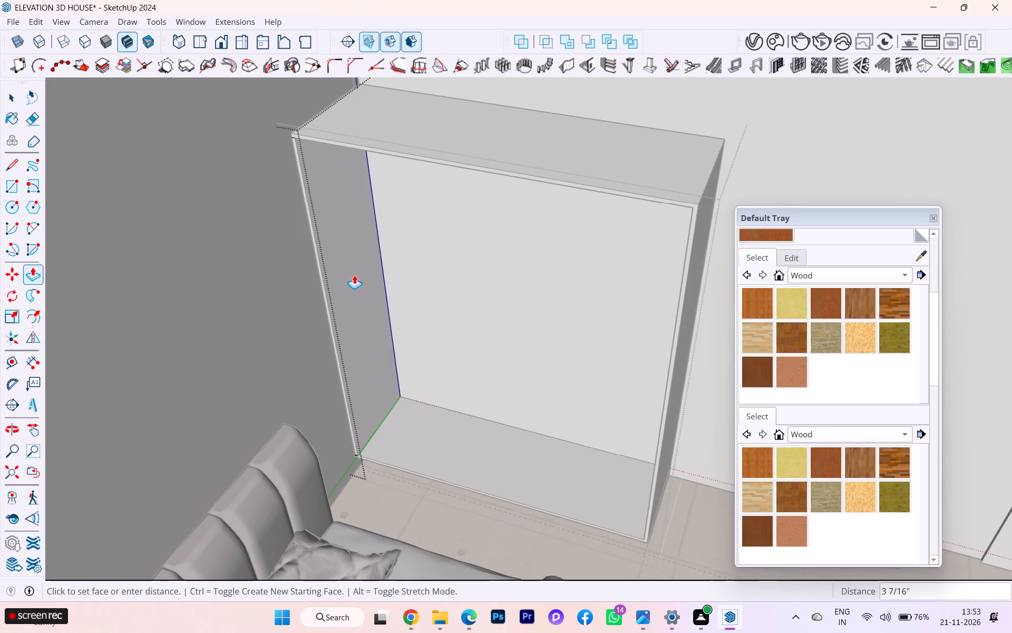
pyautogui.write('.75')
pyautogui.press('Return')
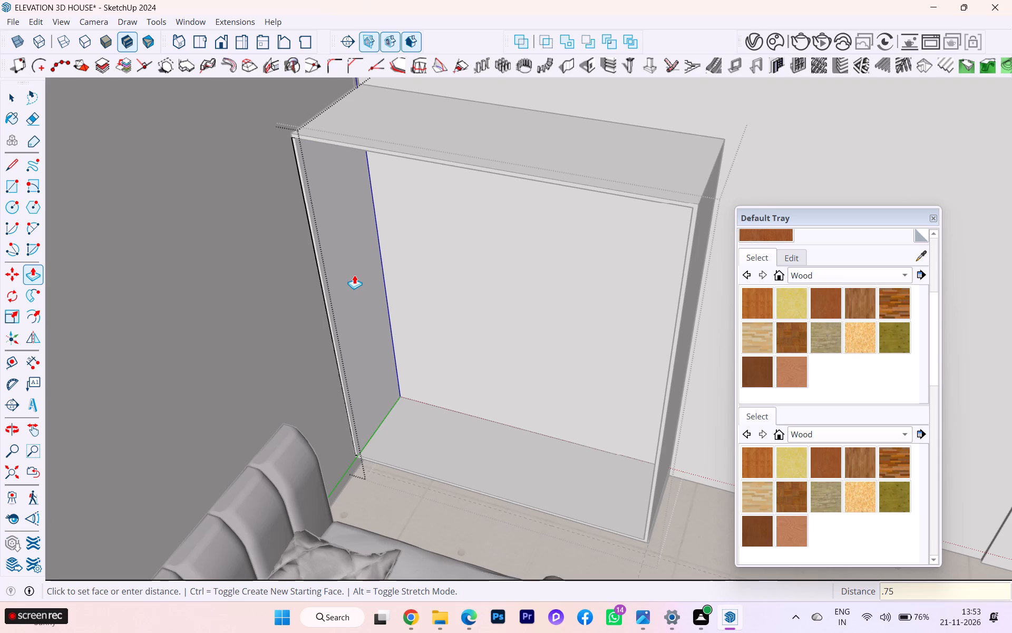
pyautogui.scroll(-4, 354, 280)
pyautogui.scroll(1, 354, 281)
pyautogui.scroll(-4, 354, 281)
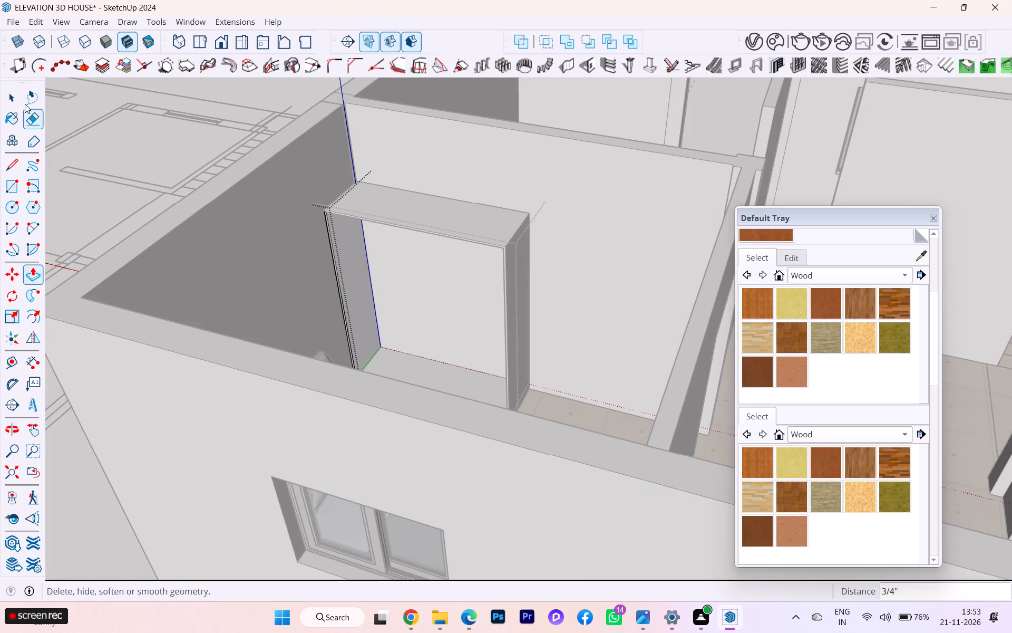
pyautogui.click(20, 101)
pyautogui.click(145, 150)
pyautogui.scroll(-5, 245, 156)
pyautogui.scroll(-1, 515, 219)
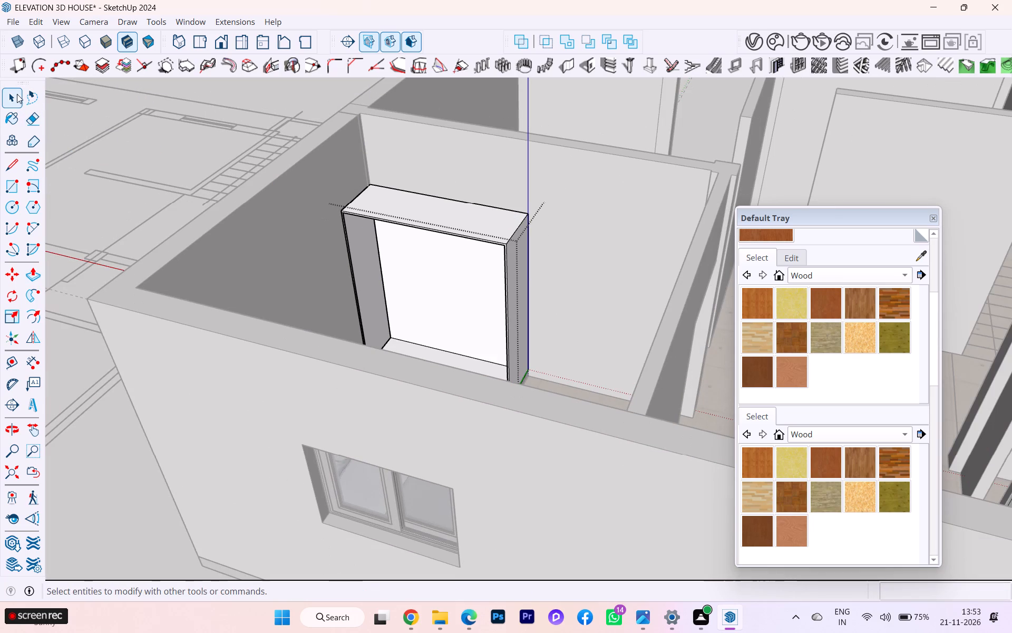
pyautogui.click(13, 98)
pyautogui.scroll(-6, 185, 115)
pyautogui.click(179, 123)
pyautogui.scroll(4, 218, 143)
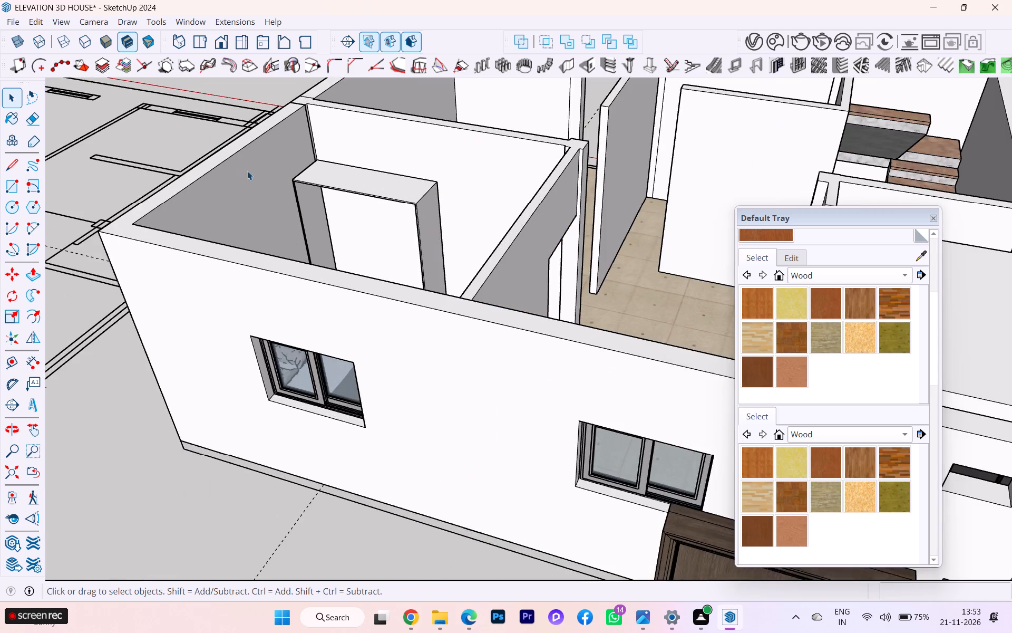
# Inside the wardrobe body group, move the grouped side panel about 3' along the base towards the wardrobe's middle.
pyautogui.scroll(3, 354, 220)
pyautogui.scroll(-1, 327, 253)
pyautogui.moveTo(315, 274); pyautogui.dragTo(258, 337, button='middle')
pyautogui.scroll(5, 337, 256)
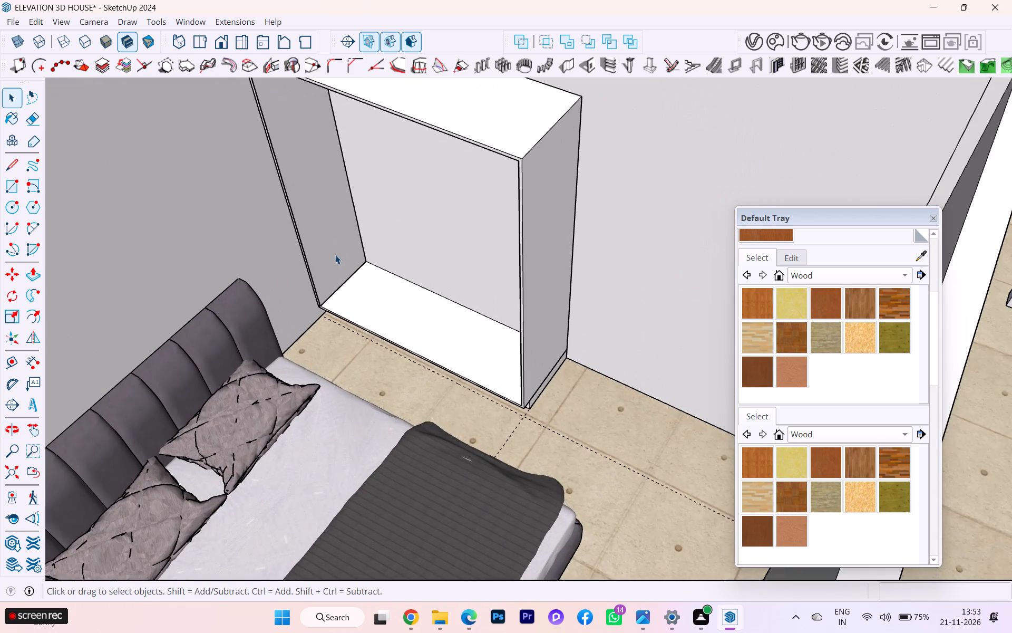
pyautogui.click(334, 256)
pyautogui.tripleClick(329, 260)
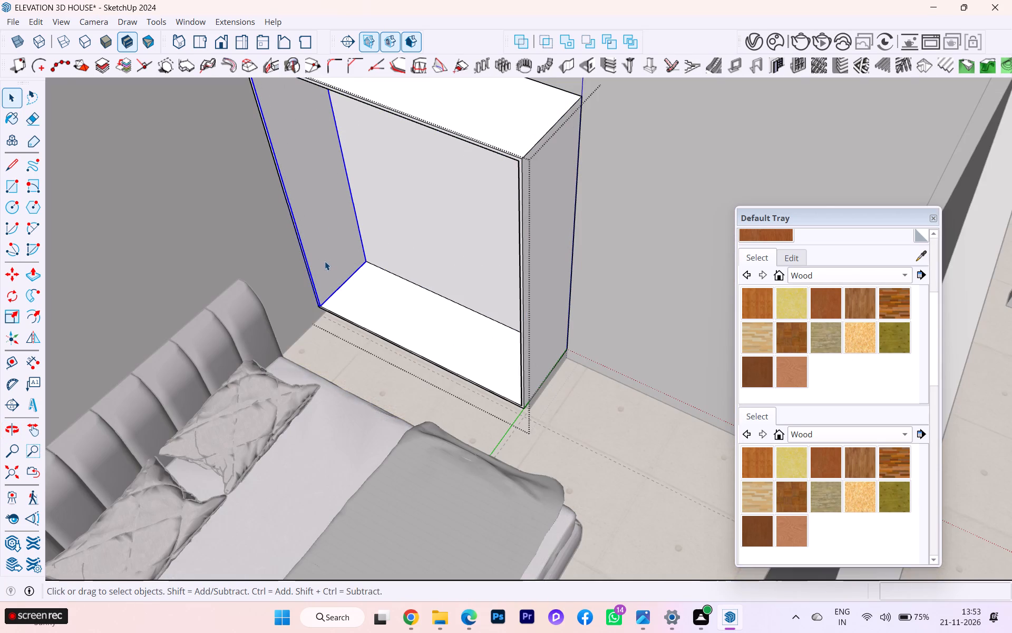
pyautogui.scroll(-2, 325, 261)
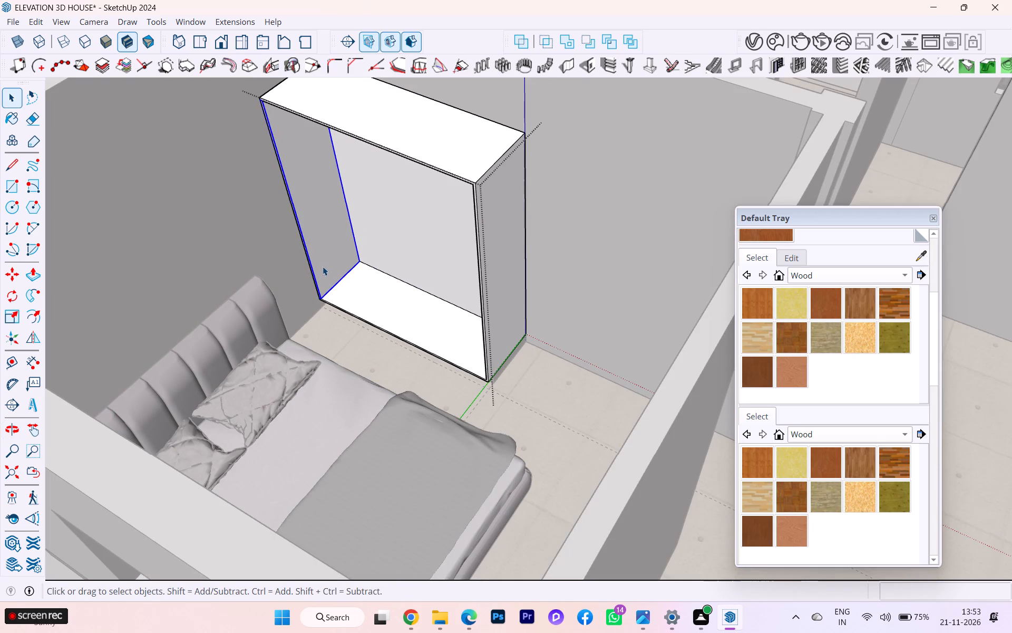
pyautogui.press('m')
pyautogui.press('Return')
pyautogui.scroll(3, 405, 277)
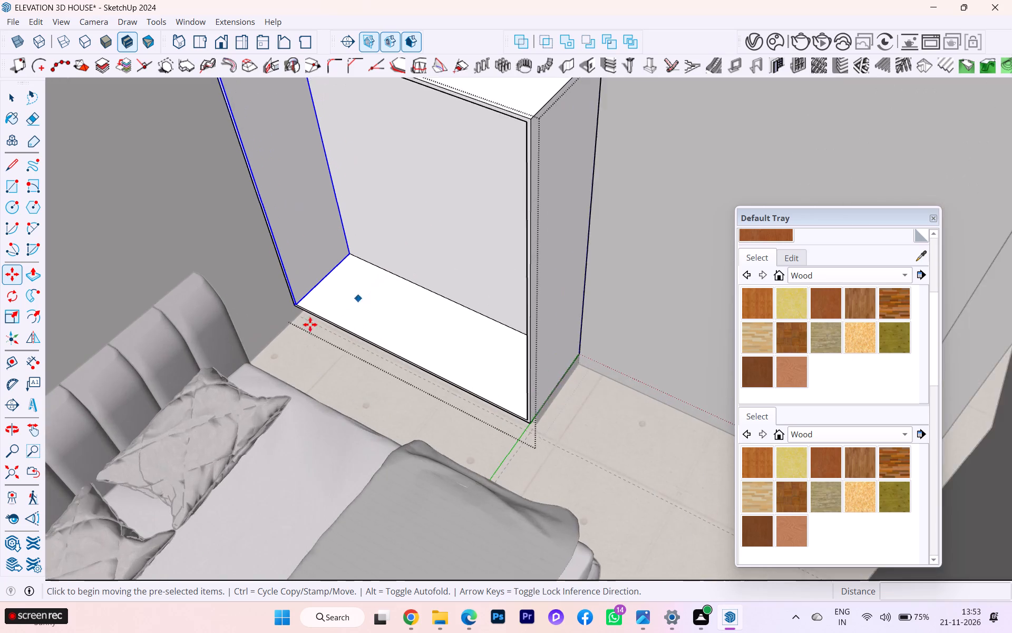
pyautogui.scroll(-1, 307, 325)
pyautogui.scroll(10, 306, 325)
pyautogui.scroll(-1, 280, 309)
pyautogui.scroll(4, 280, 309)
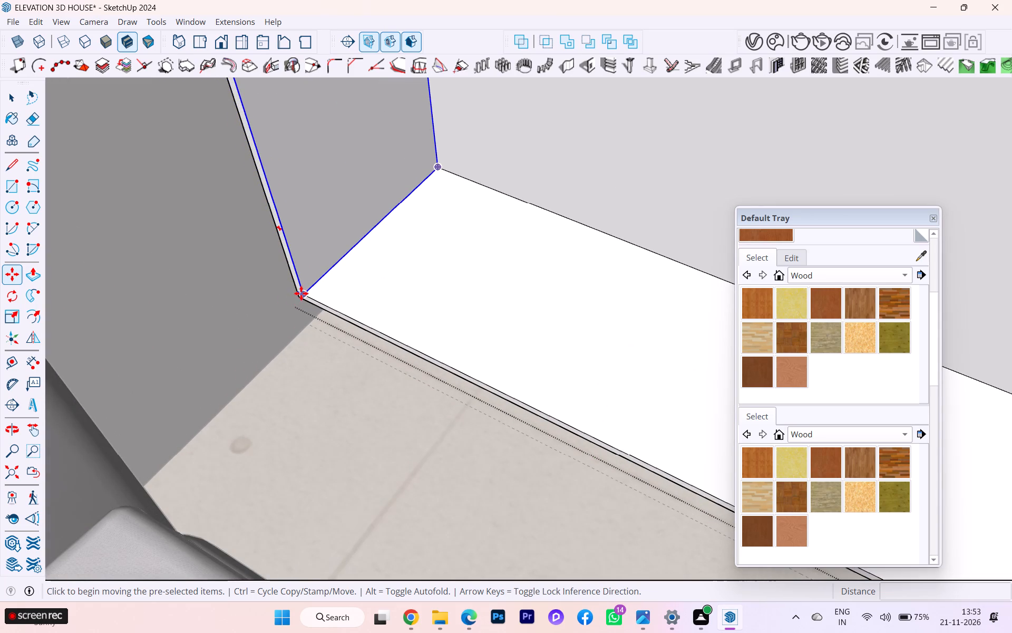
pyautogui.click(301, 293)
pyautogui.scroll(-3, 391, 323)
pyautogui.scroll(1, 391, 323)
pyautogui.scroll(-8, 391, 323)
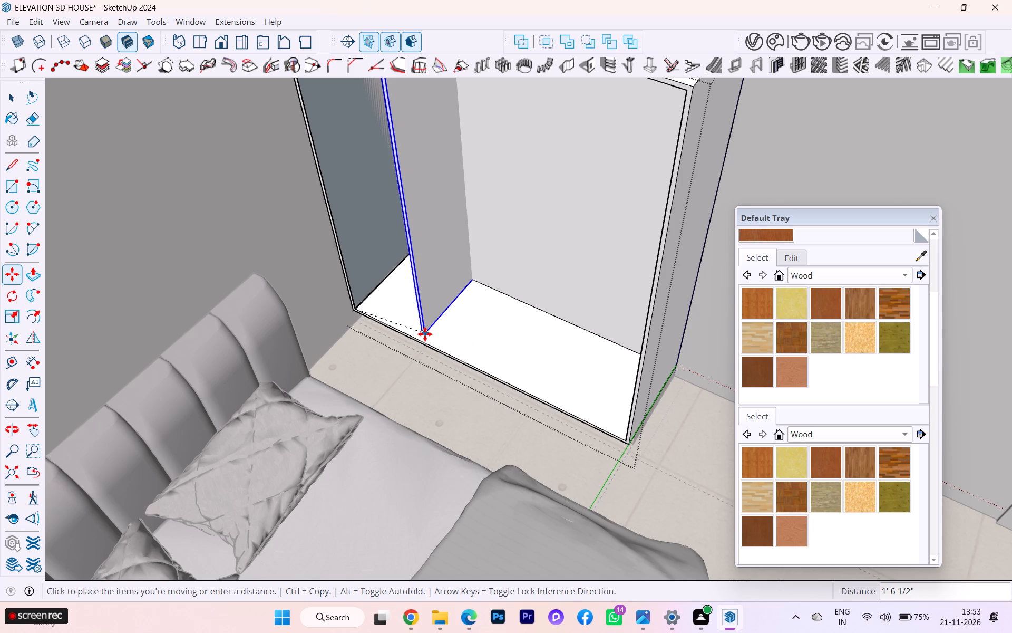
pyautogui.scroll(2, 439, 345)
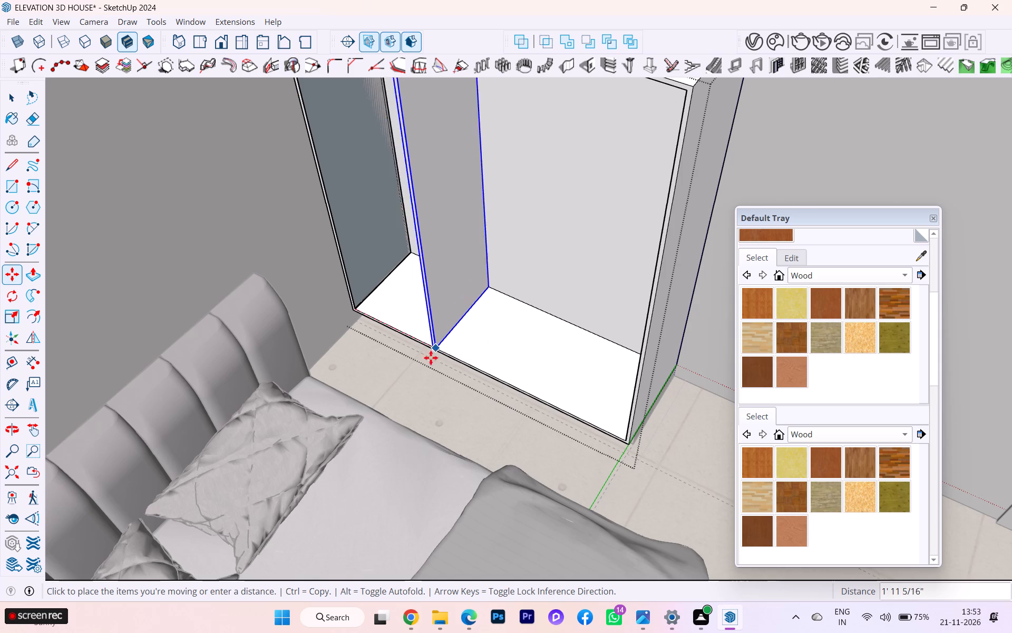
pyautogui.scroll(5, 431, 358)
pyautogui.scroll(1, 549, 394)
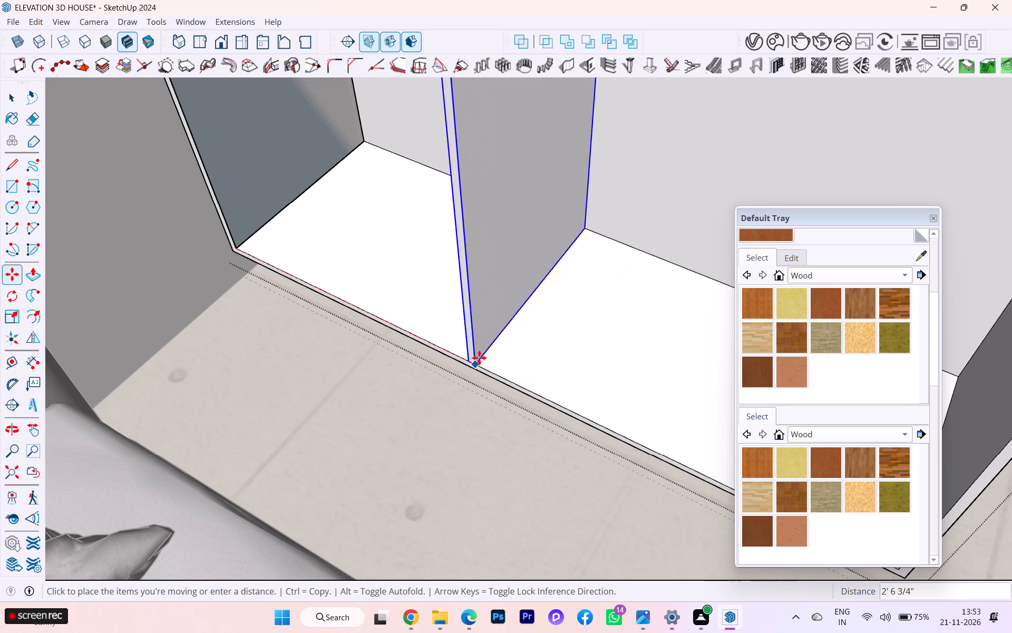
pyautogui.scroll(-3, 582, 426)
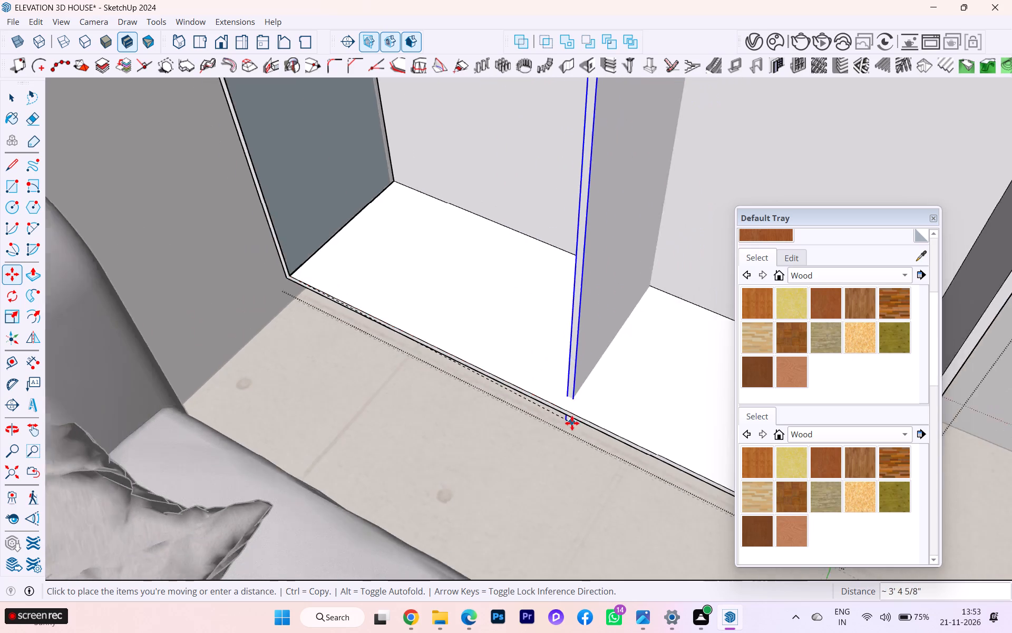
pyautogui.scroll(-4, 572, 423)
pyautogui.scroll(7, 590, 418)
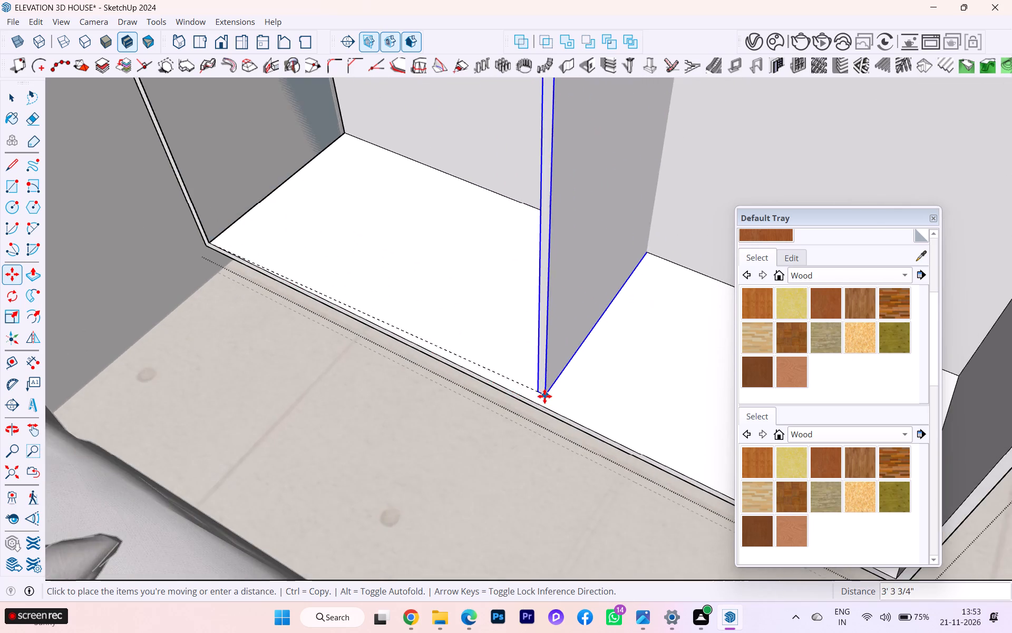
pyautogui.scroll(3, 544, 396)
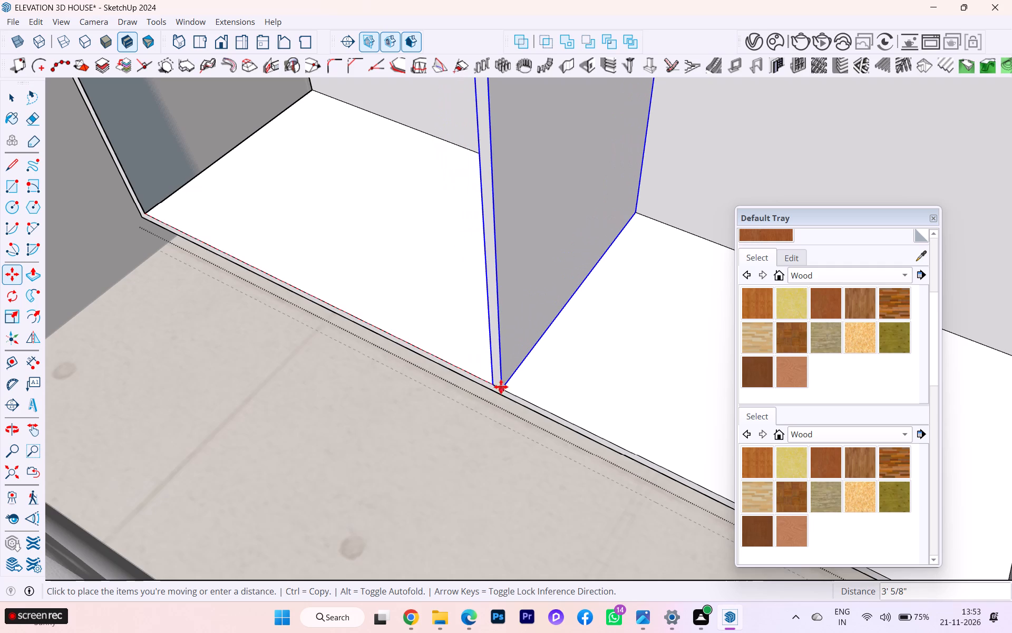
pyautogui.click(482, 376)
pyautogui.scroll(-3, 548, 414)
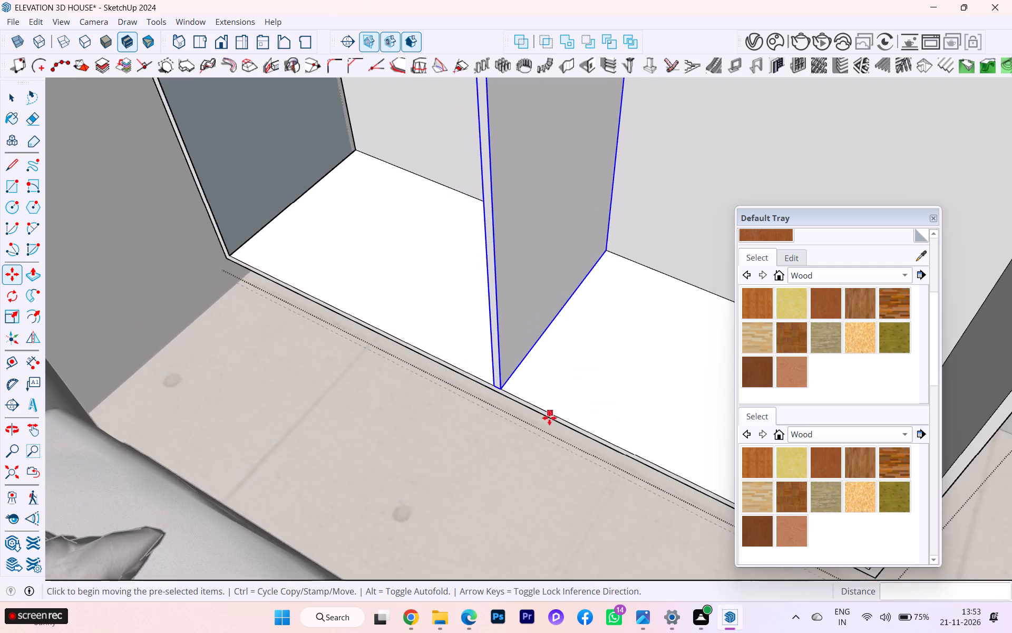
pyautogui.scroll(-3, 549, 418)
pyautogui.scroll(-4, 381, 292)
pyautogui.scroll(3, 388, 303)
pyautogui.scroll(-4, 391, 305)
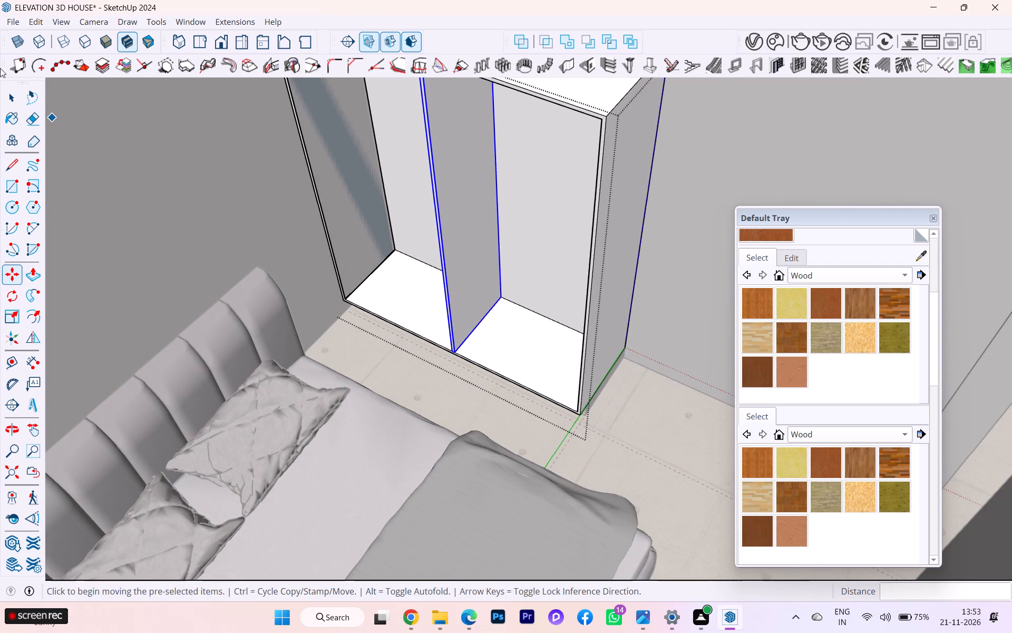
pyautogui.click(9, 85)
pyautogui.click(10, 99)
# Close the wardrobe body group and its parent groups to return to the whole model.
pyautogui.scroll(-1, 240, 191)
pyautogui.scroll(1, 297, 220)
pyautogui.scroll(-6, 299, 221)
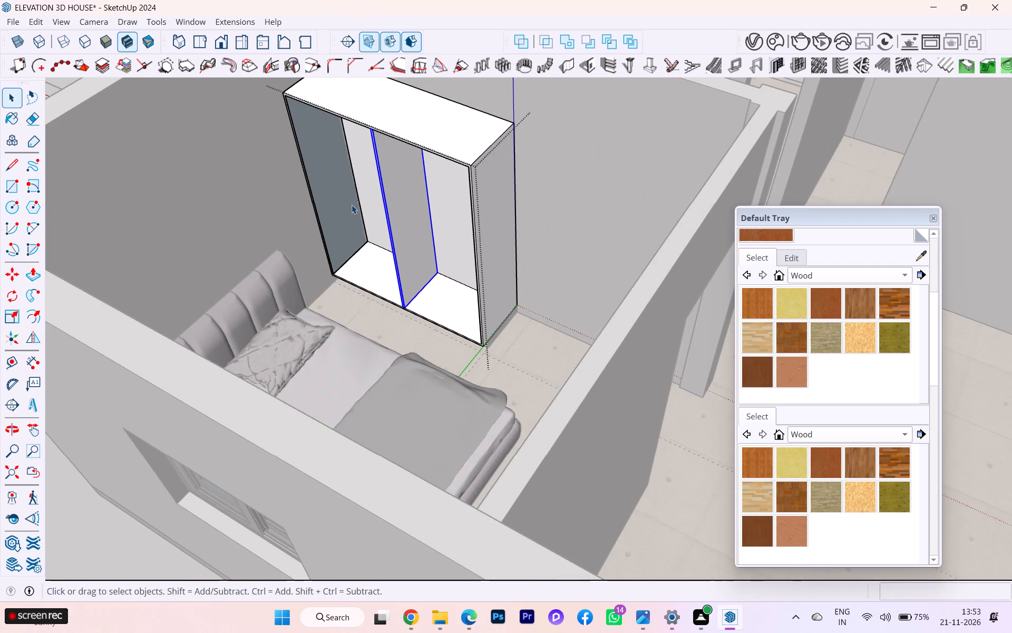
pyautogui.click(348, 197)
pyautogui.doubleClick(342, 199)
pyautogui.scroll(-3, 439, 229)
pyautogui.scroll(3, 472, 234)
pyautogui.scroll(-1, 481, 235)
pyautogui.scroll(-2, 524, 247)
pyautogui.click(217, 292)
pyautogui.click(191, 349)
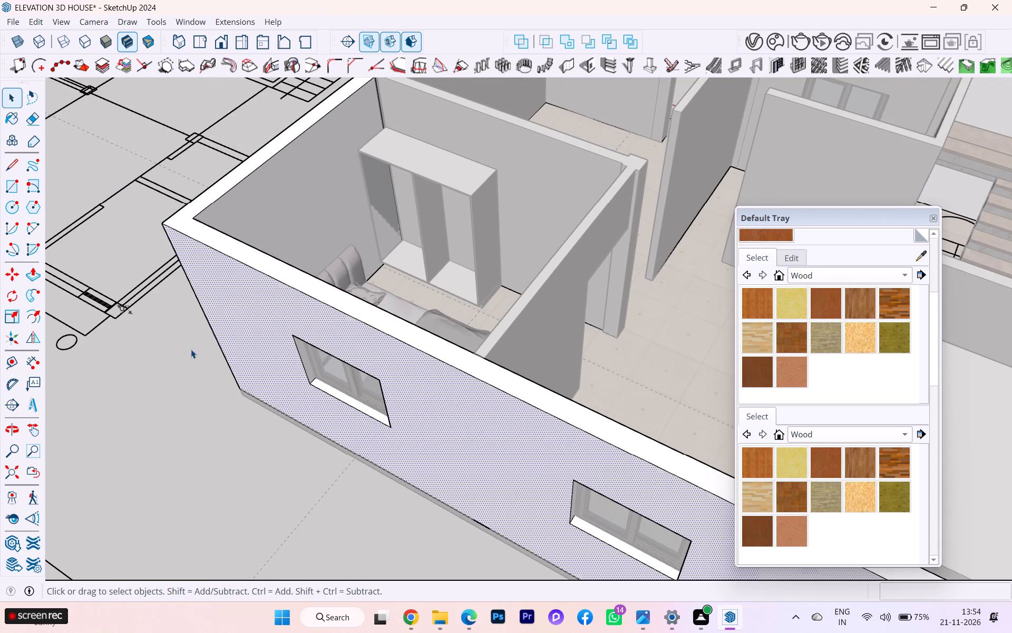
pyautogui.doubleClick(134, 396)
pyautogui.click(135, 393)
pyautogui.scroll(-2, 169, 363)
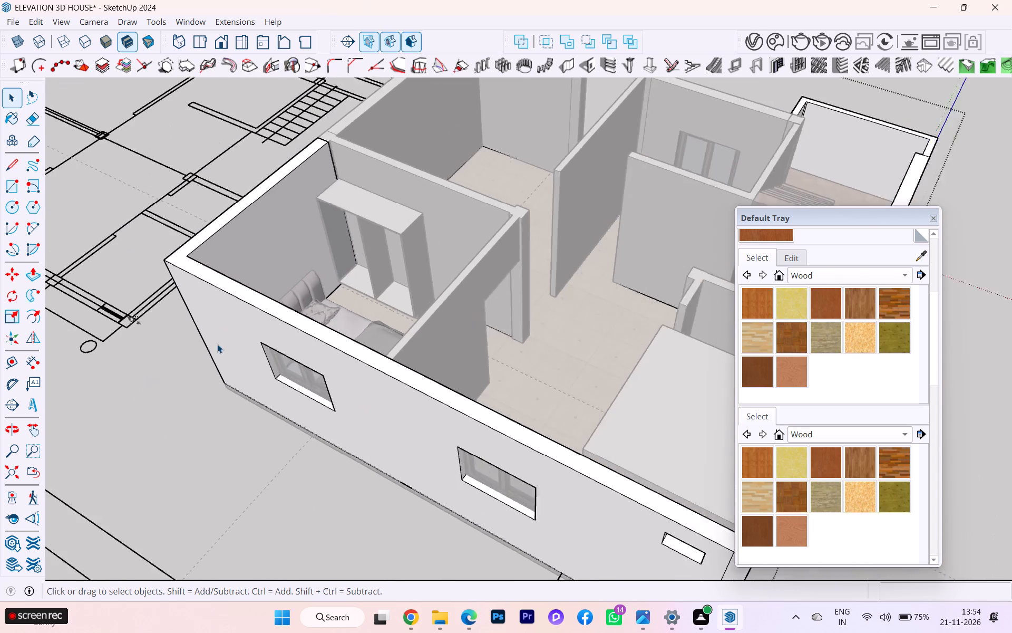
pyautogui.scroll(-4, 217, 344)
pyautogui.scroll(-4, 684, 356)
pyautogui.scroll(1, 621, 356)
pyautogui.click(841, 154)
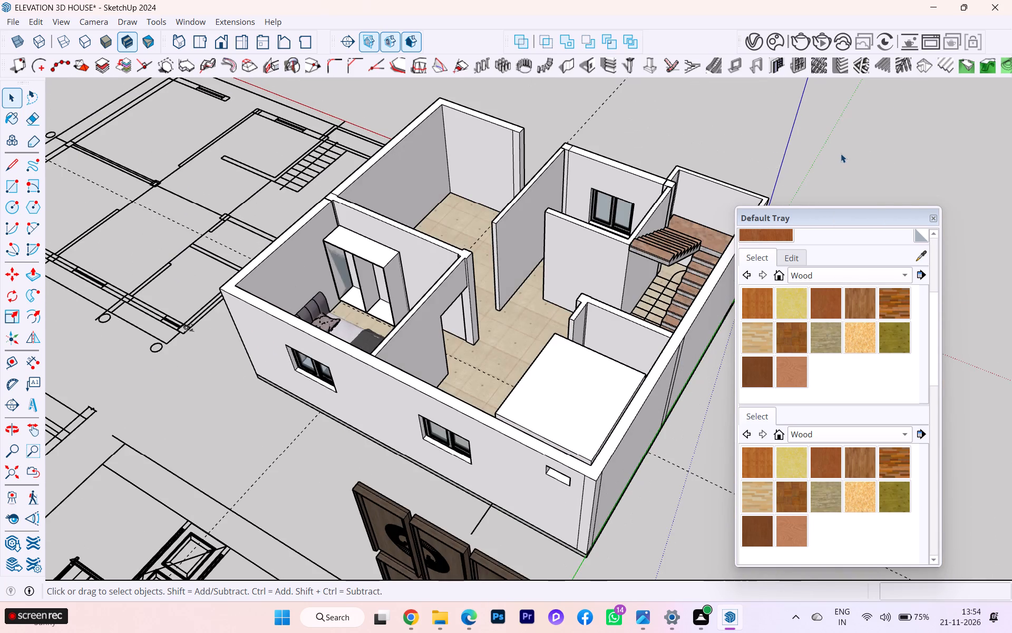
# Open the wardrobe's nested groups to examine the side beside the headboard wall, and close them.
pyautogui.scroll(3, 399, 239)
pyautogui.scroll(5, 340, 295)
pyautogui.click(318, 272)
pyautogui.scroll(8, 318, 267)
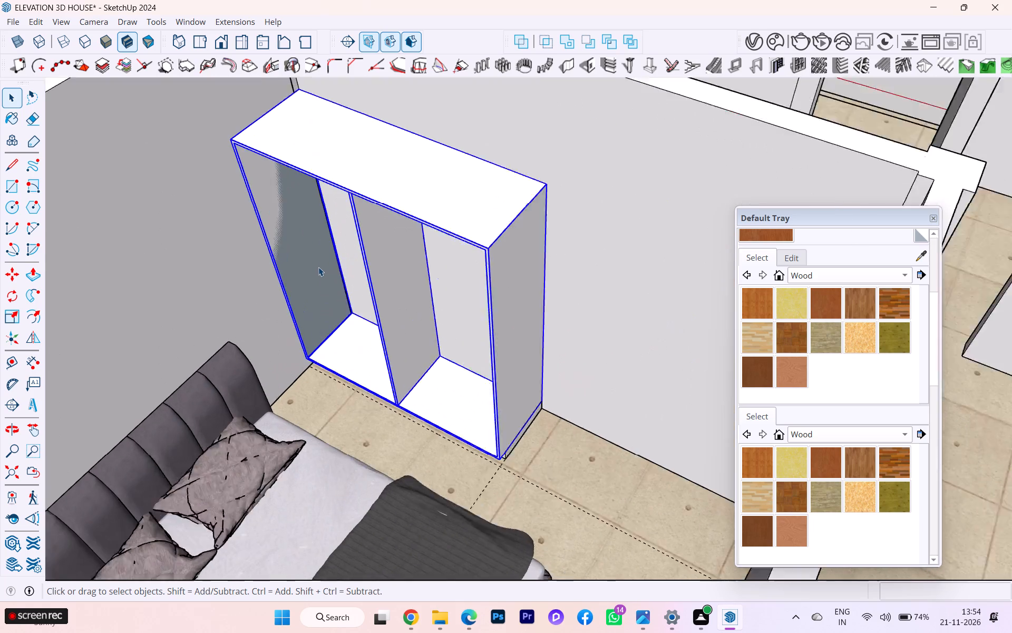
pyautogui.doubleClick(318, 266)
pyautogui.click(310, 259)
pyautogui.doubleClick(310, 258)
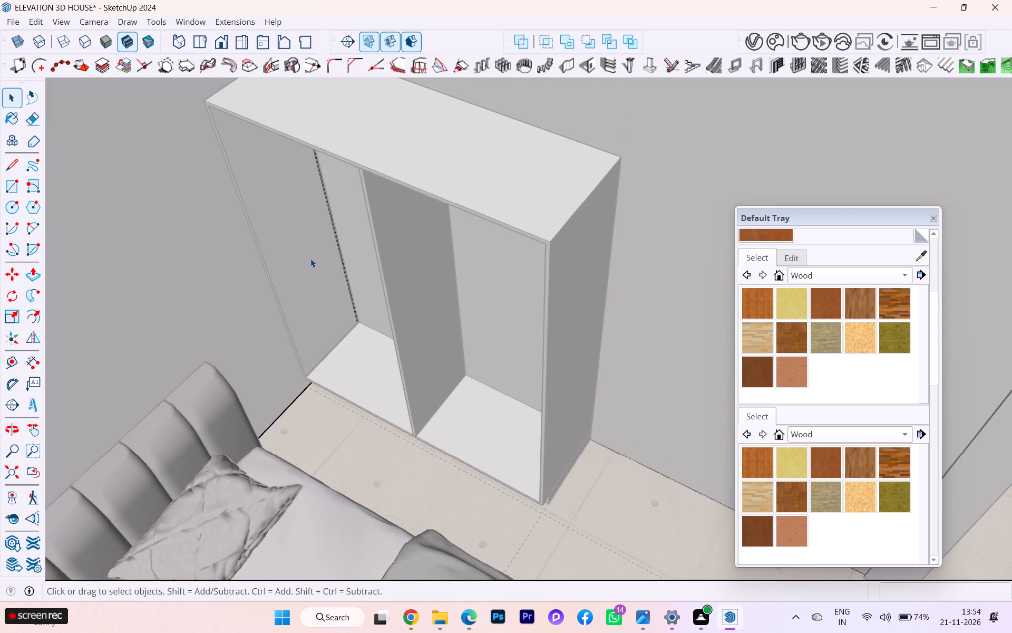
pyautogui.scroll(-12, 493, 349)
pyautogui.scroll(-1, 488, 254)
pyautogui.scroll(2, 490, 255)
pyautogui.scroll(-4, 495, 258)
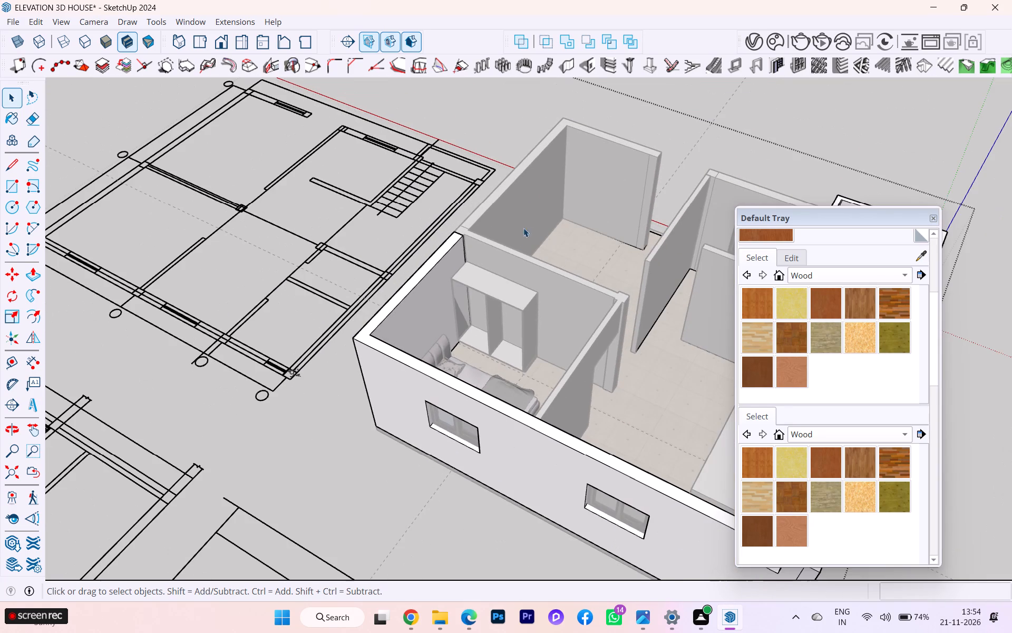
pyautogui.click(492, 119)
pyautogui.scroll(1, 470, 153)
pyautogui.doubleClick(484, 131)
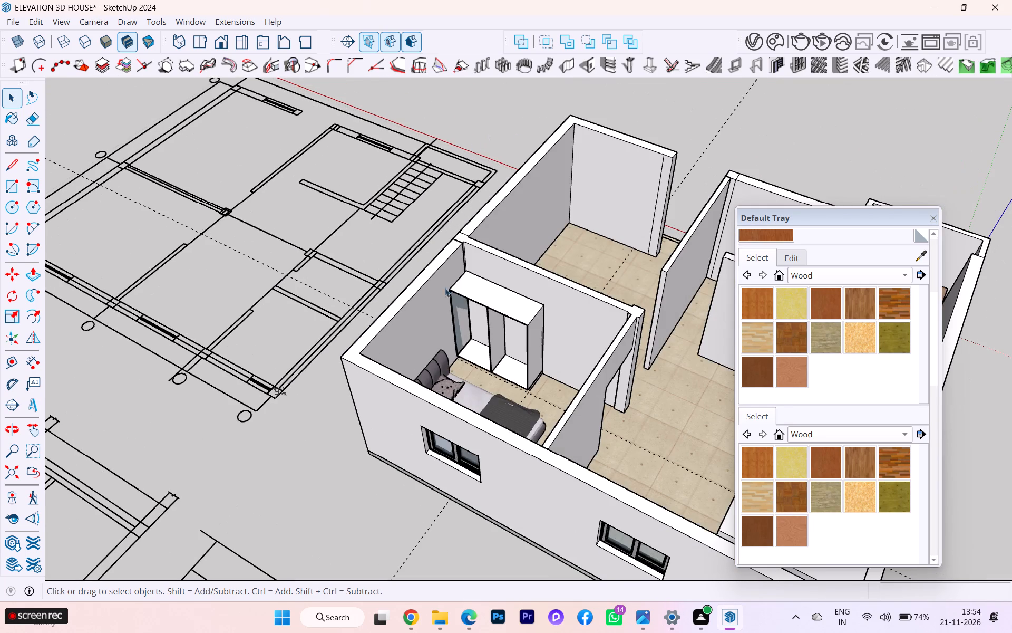
# Reopen the wardrobe body group to recheck the side where the panel was moved away, and close all groups.
pyautogui.scroll(3, 434, 373)
pyautogui.scroll(-1, 441, 369)
pyautogui.scroll(7, 443, 368)
pyautogui.click(453, 282)
pyautogui.doubleClick(455, 279)
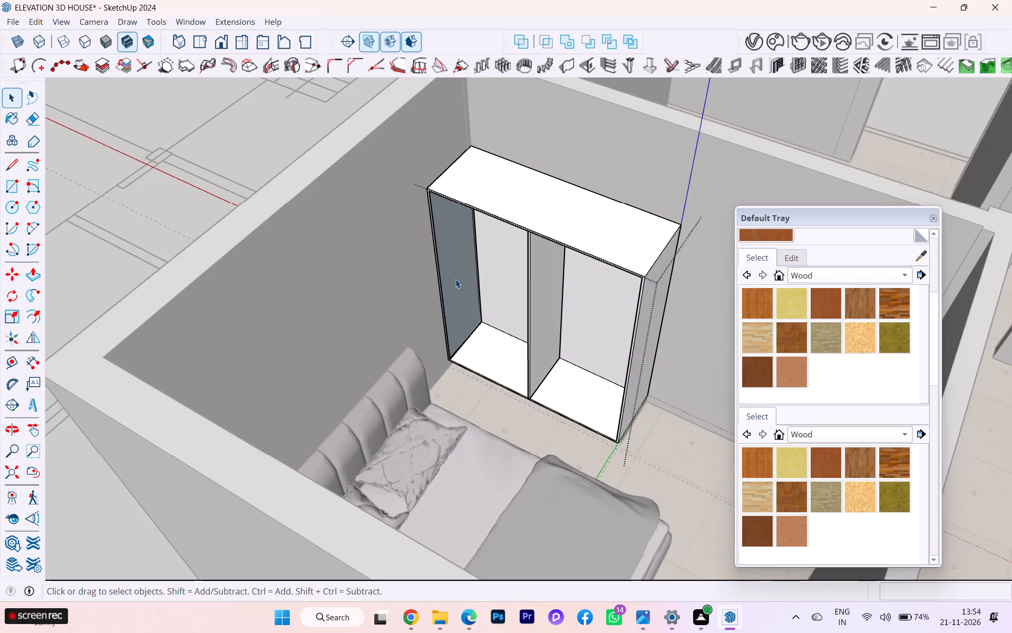
pyautogui.click(458, 277)
pyautogui.click(458, 277)
pyautogui.click(458, 277)
pyautogui.scroll(-7, 459, 286)
pyautogui.click(234, 423)
pyautogui.scroll(-2, 477, 300)
pyautogui.scroll(6, 477, 299)
pyautogui.scroll(-1, 479, 298)
pyautogui.scroll(1, 479, 298)
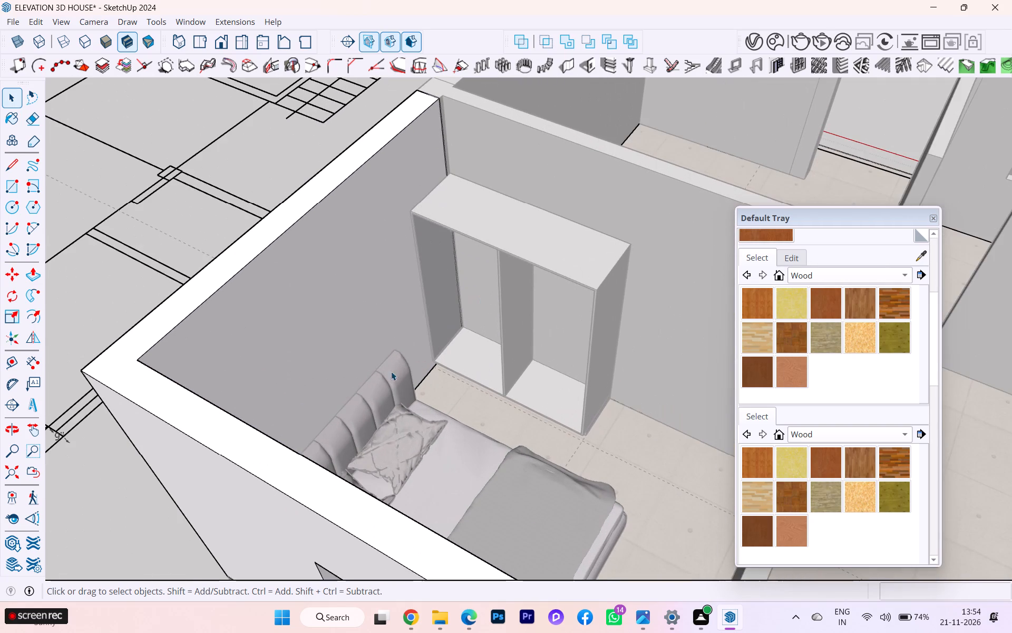
pyautogui.click(86, 473)
pyautogui.scroll(-2, 238, 502)
pyautogui.scroll(-3, 524, 290)
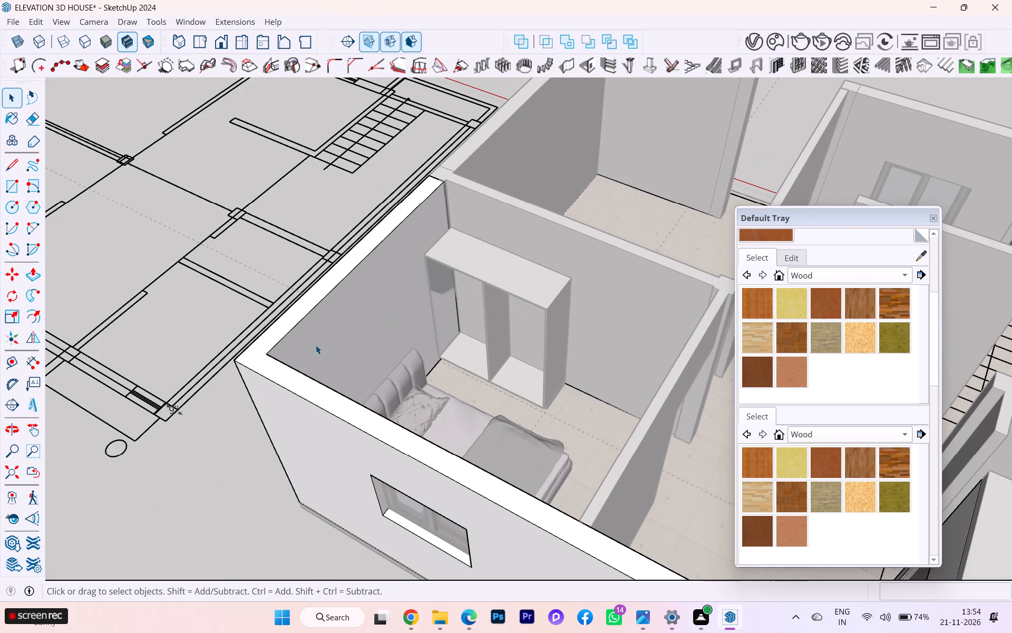
pyautogui.click(209, 450)
pyautogui.doubleClick(217, 458)
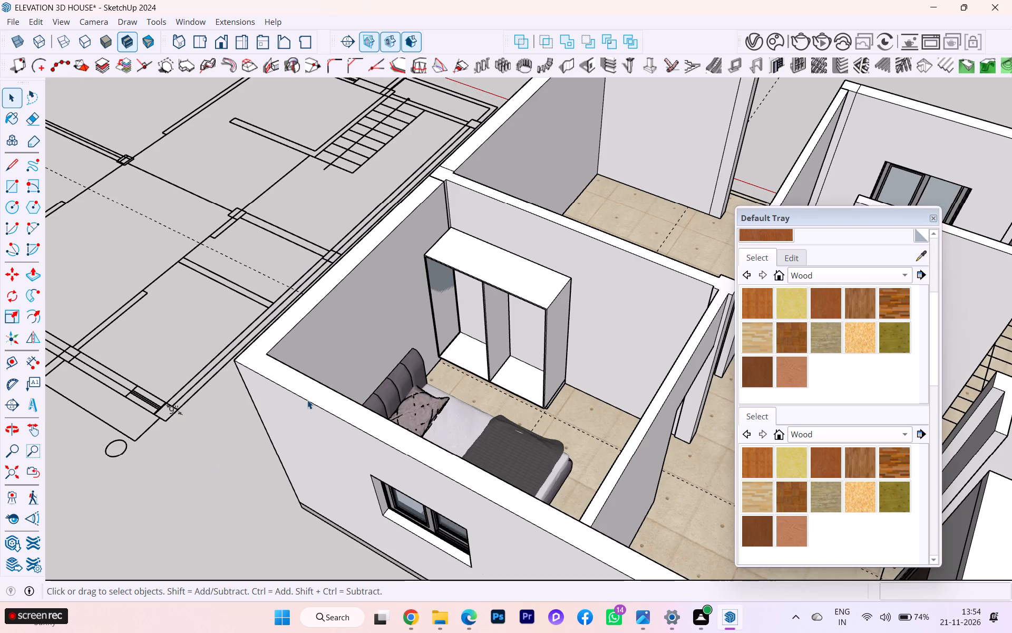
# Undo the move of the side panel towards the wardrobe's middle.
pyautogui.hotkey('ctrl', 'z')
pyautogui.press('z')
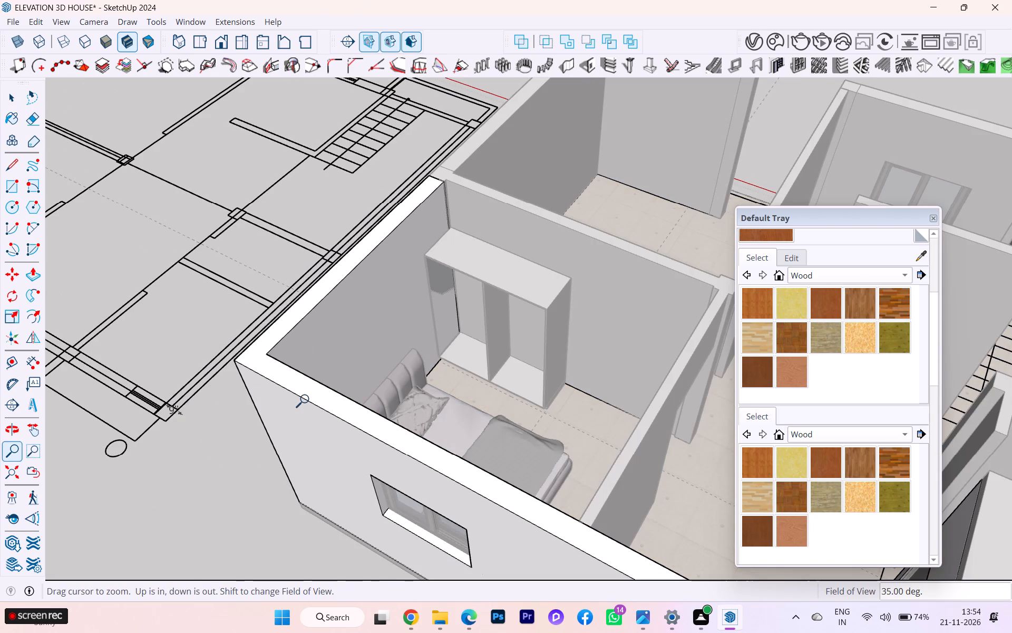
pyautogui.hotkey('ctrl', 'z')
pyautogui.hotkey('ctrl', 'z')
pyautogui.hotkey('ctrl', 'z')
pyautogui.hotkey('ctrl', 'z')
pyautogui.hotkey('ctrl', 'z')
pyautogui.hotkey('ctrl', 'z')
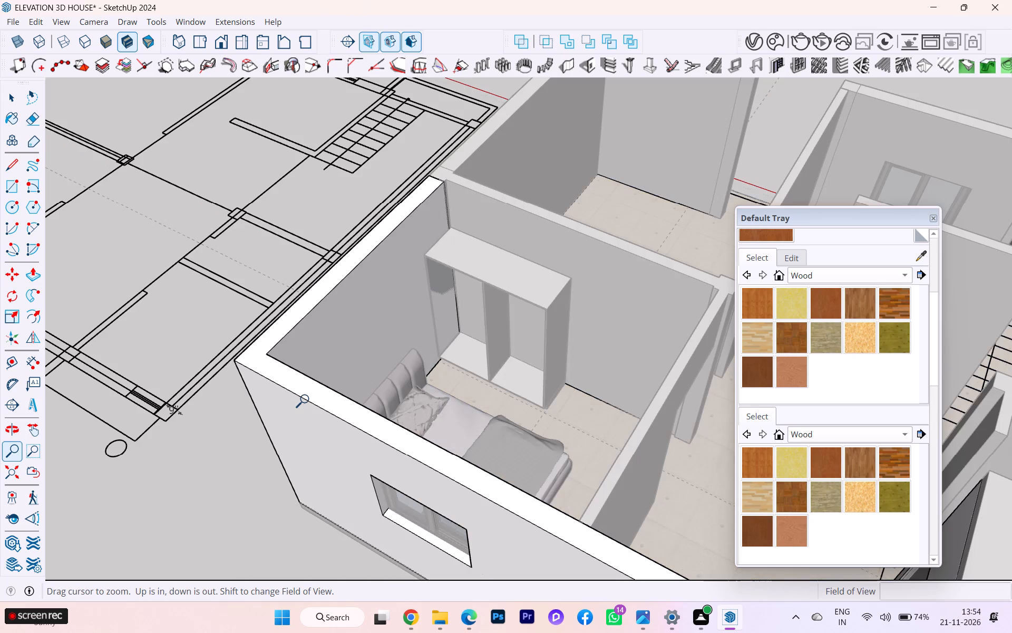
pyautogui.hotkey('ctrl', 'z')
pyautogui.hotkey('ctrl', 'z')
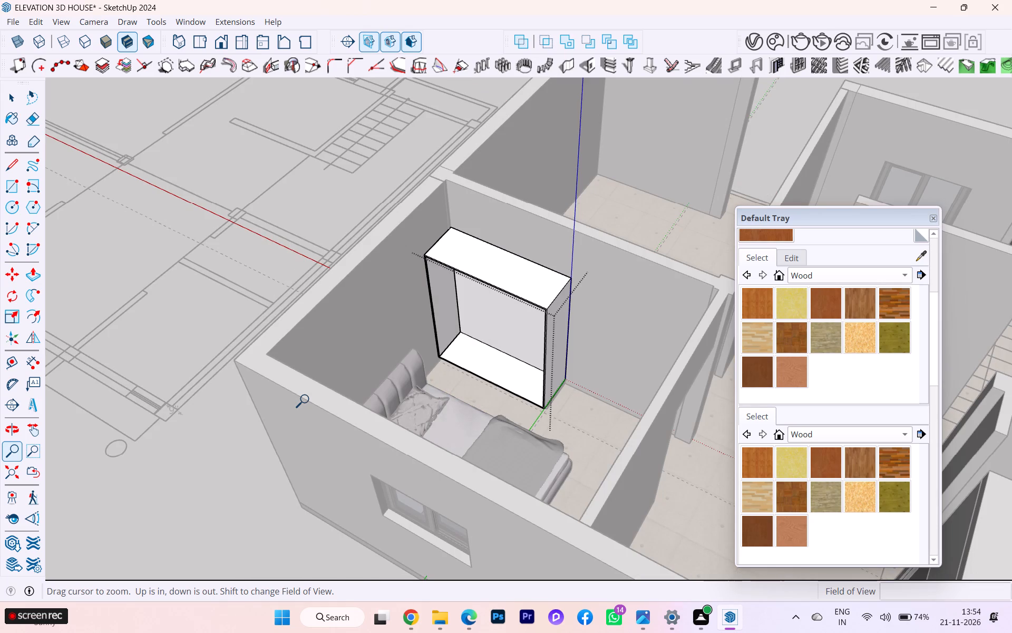
# Copy the wardrobe's side panel beside the headboard wall about 2' 11 1/4" along the front edge as a middle divider, and close the group.
pyautogui.scroll(5, 595, 304)
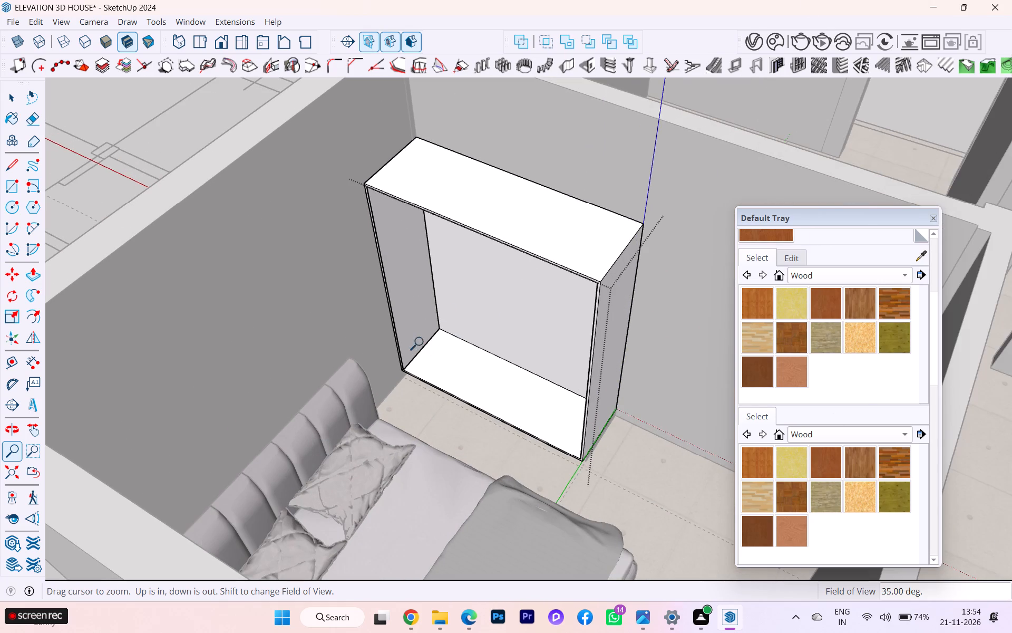
pyautogui.click(8, 95)
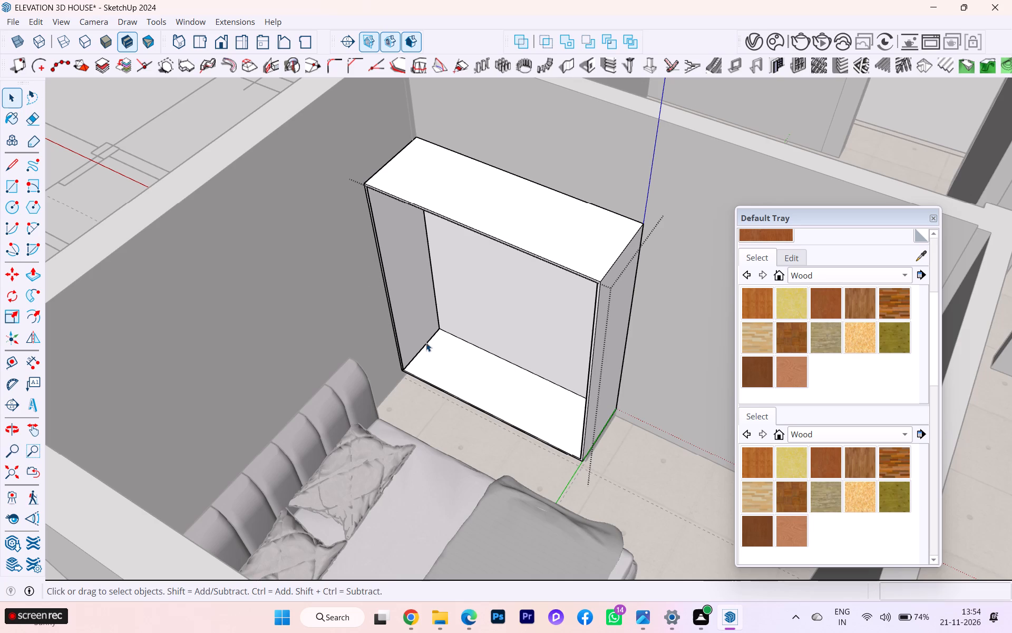
pyautogui.scroll(13, 429, 343)
pyautogui.scroll(-2, 393, 384)
pyautogui.scroll(1, 393, 384)
pyautogui.click(394, 324)
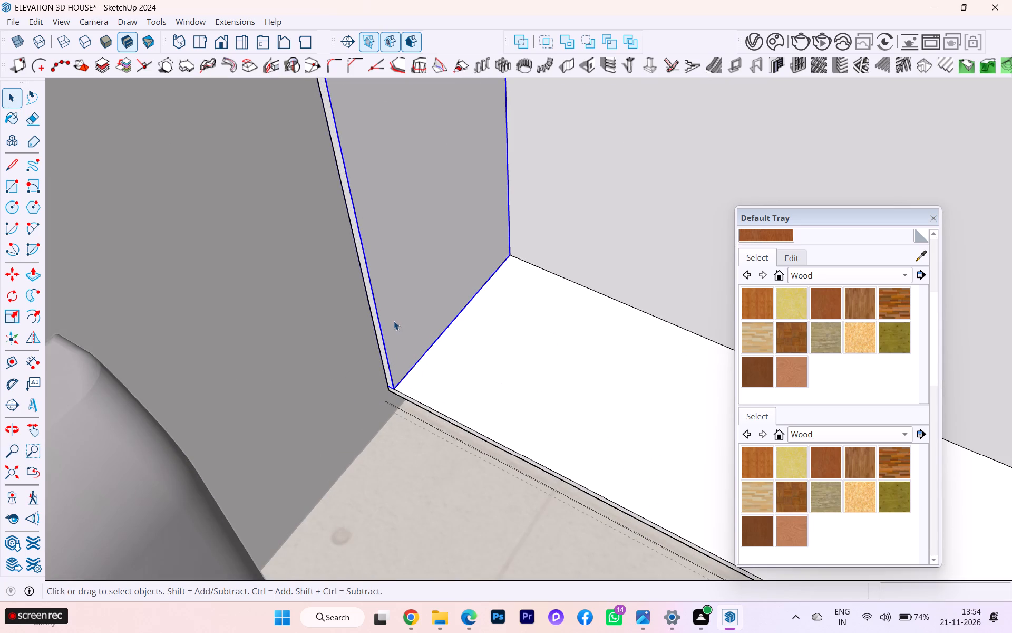
pyautogui.scroll(1, 412, 363)
pyautogui.scroll(-2, 412, 363)
pyautogui.scroll(-4, 436, 283)
pyautogui.scroll(2, 436, 282)
pyautogui.scroll(-1, 436, 282)
pyautogui.scroll(1, 436, 282)
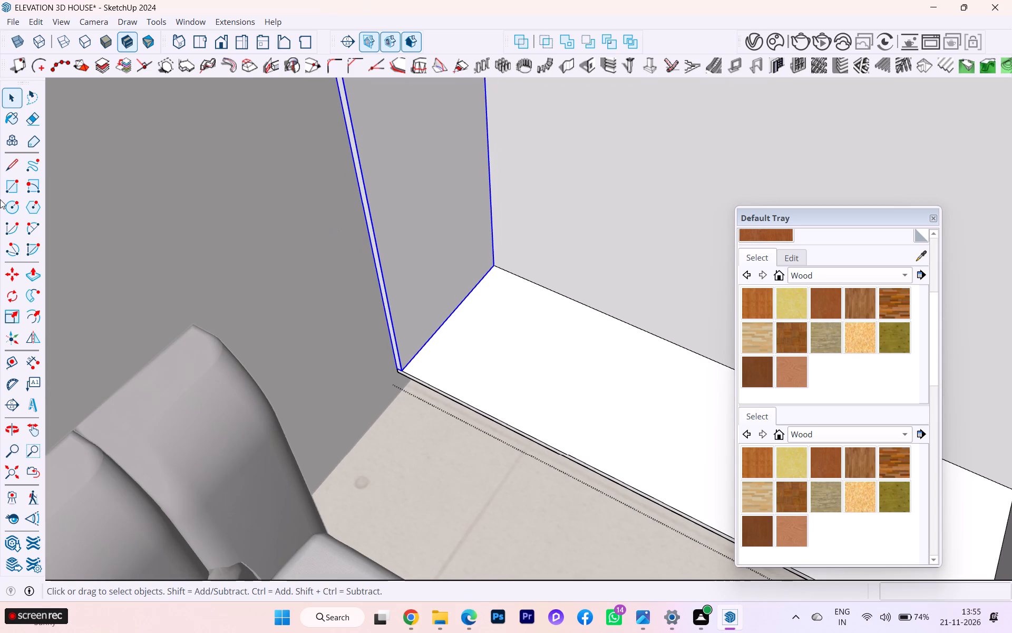
pyautogui.click(13, 279)
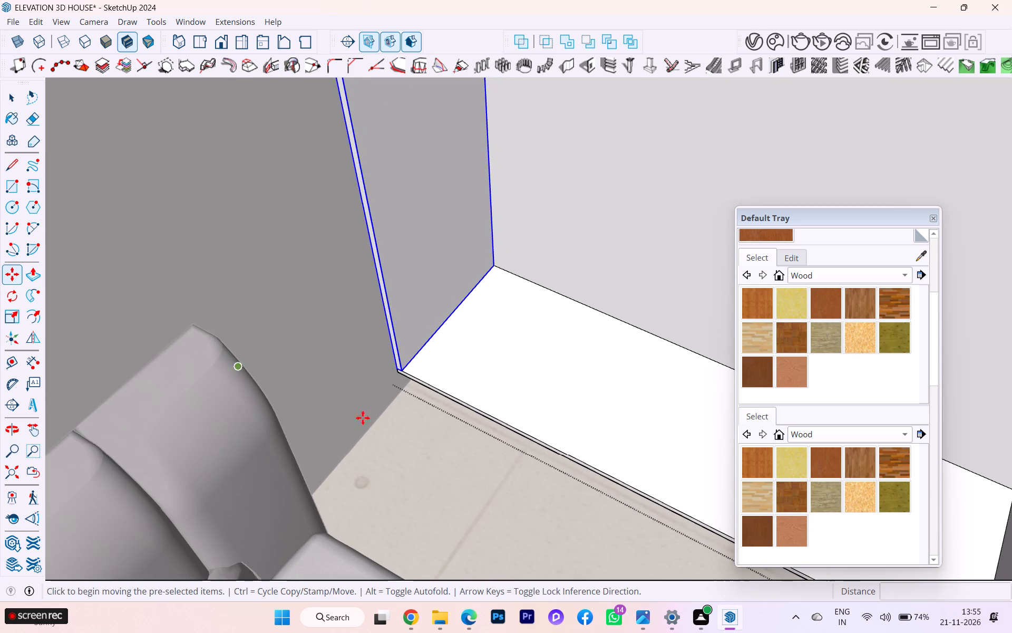
pyautogui.scroll(6, 399, 432)
pyautogui.scroll(5, 413, 353)
pyautogui.click(397, 299)
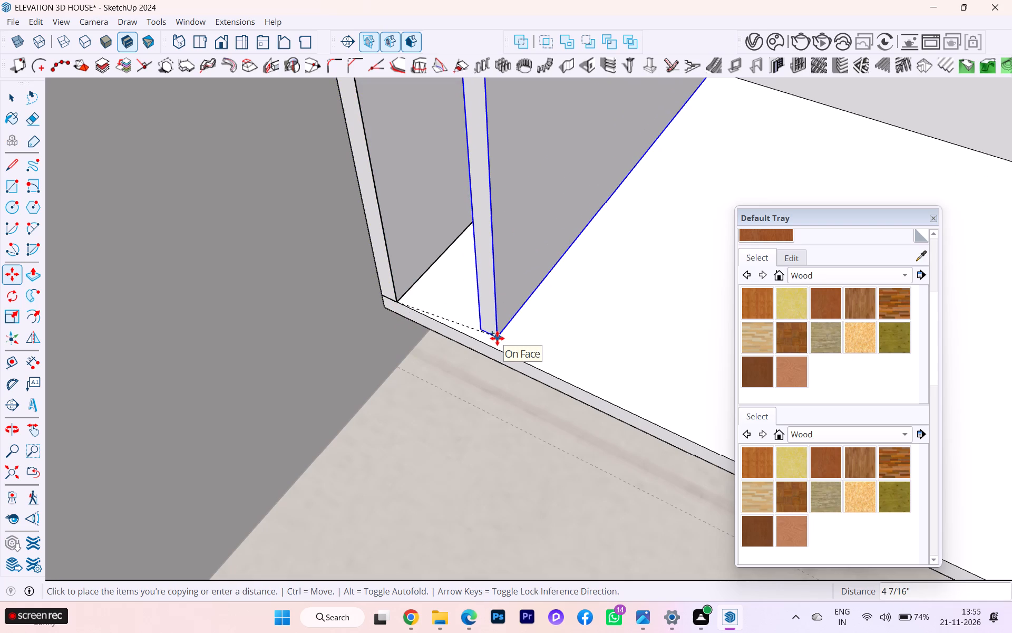
pyautogui.scroll(-8, 500, 335)
pyautogui.scroll(1, 490, 333)
pyautogui.scroll(-2, 490, 333)
pyautogui.scroll(1, 490, 333)
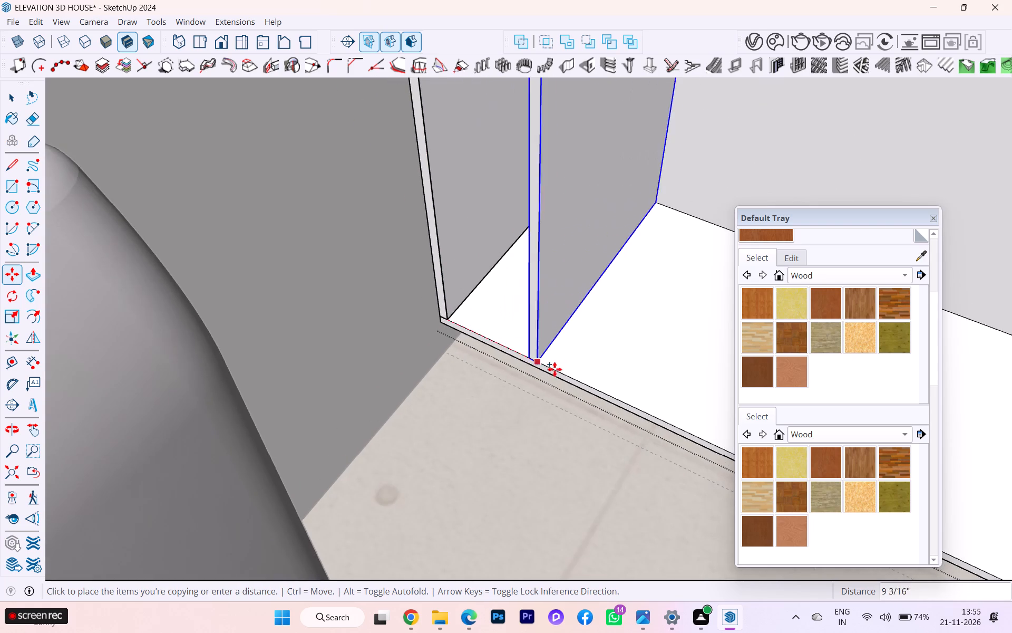
pyautogui.scroll(-6, 558, 370)
pyautogui.scroll(1, 530, 355)
pyautogui.scroll(-4, 528, 354)
pyautogui.scroll(1, 492, 340)
pyautogui.scroll(-3, 492, 340)
pyautogui.scroll(-4, 615, 379)
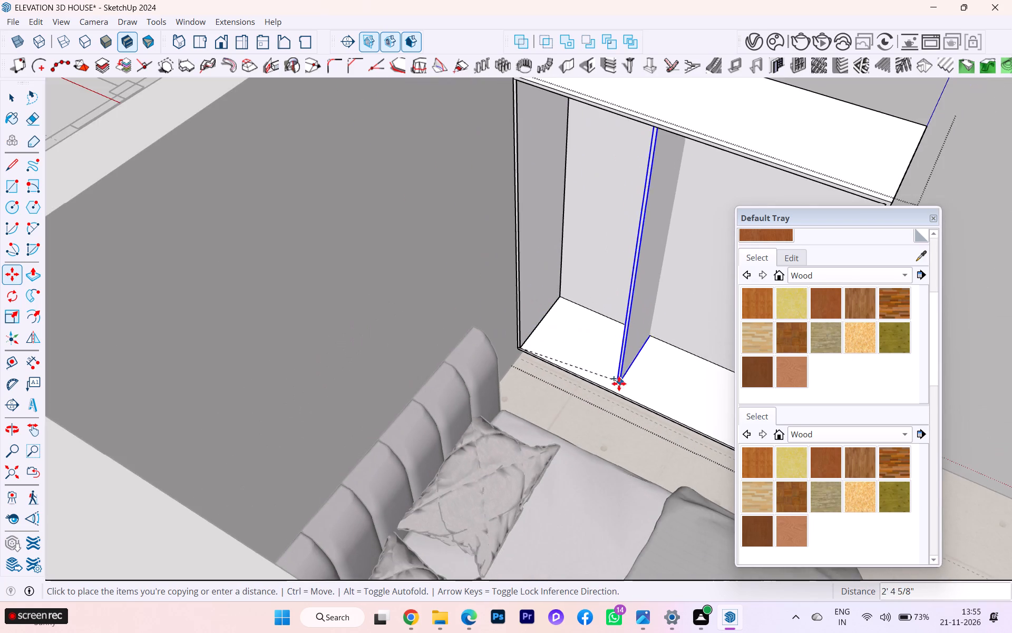
pyautogui.scroll(-9, 573, 370)
pyautogui.scroll(10, 647, 404)
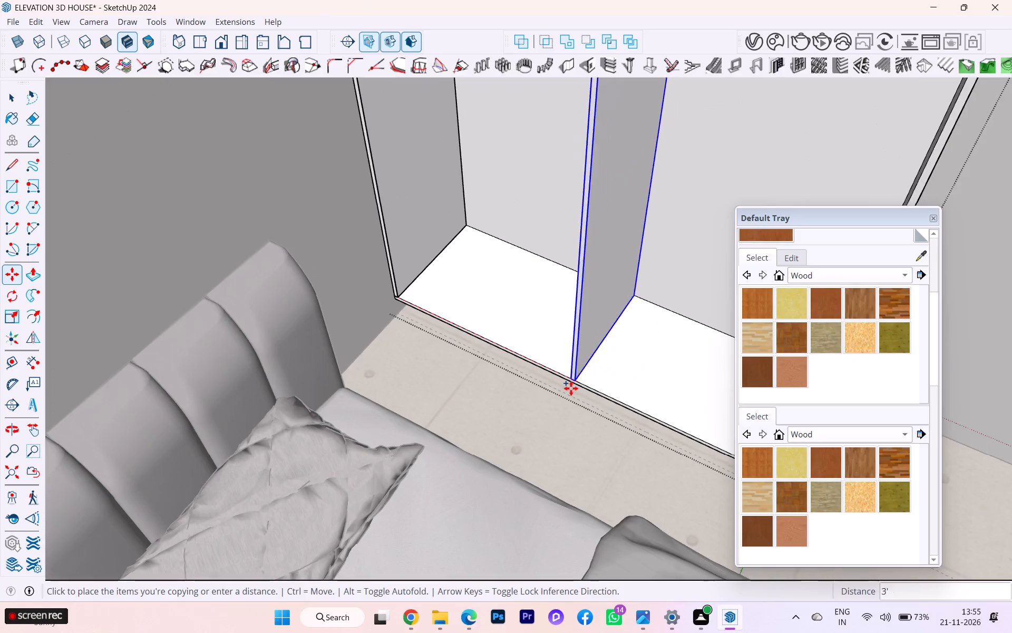
pyautogui.scroll(6, 571, 388)
pyautogui.click(573, 377)
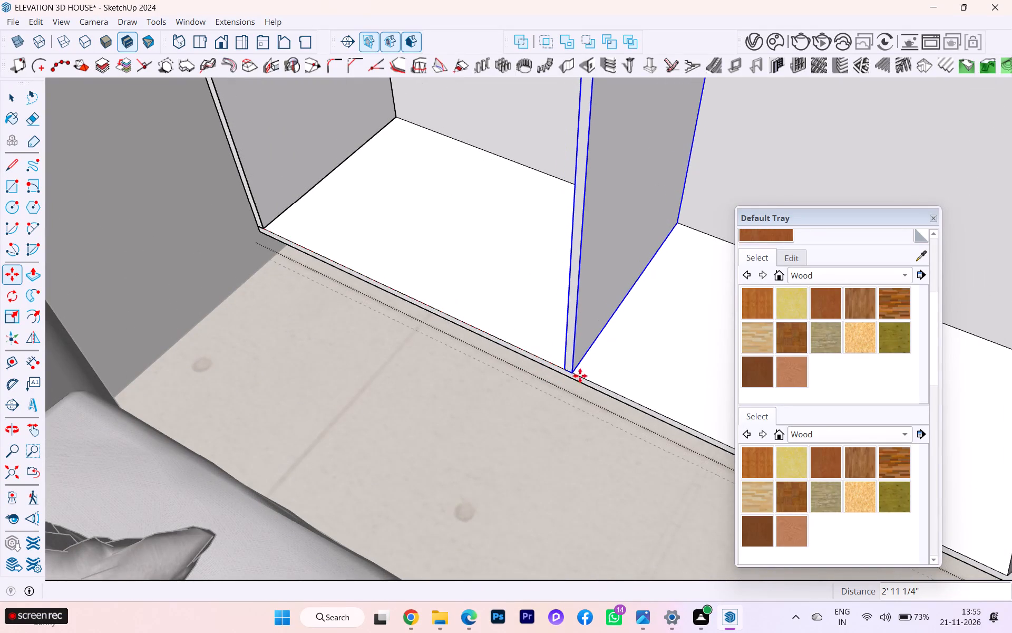
pyautogui.scroll(-1, 622, 394)
pyautogui.scroll(2, 622, 395)
pyautogui.scroll(-4, 621, 396)
pyautogui.scroll(-1, 573, 407)
pyautogui.scroll(1, 573, 407)
pyautogui.scroll(-3, 573, 407)
pyautogui.scroll(1, 566, 407)
pyautogui.scroll(-12, 565, 407)
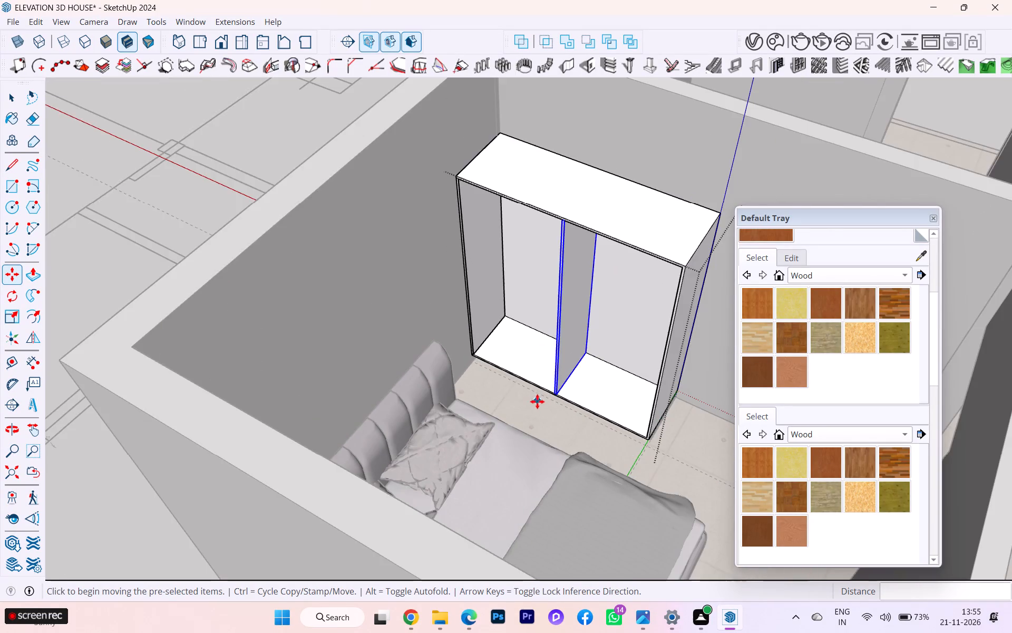
pyautogui.scroll(-2, 492, 380)
pyautogui.click(7, 97)
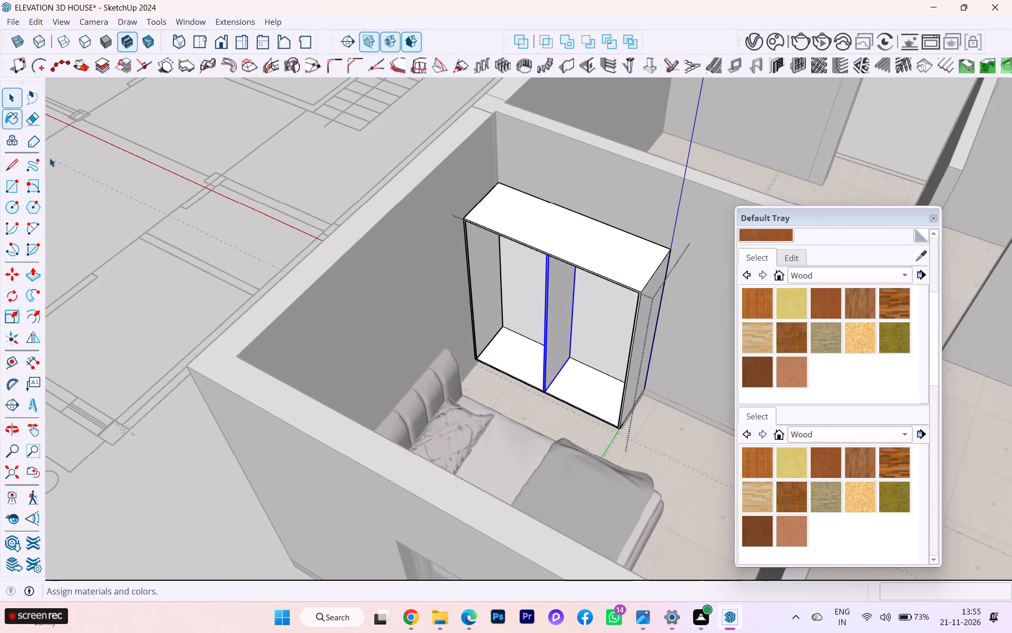
pyautogui.click(144, 469)
# Open the wardrobe body group for editing and select the inner bottom face with its edges.
pyautogui.scroll(5, 576, 391)
pyautogui.scroll(-1, 637, 392)
pyautogui.moveTo(637, 392); pyautogui.dragTo(822, 370, button='middle')
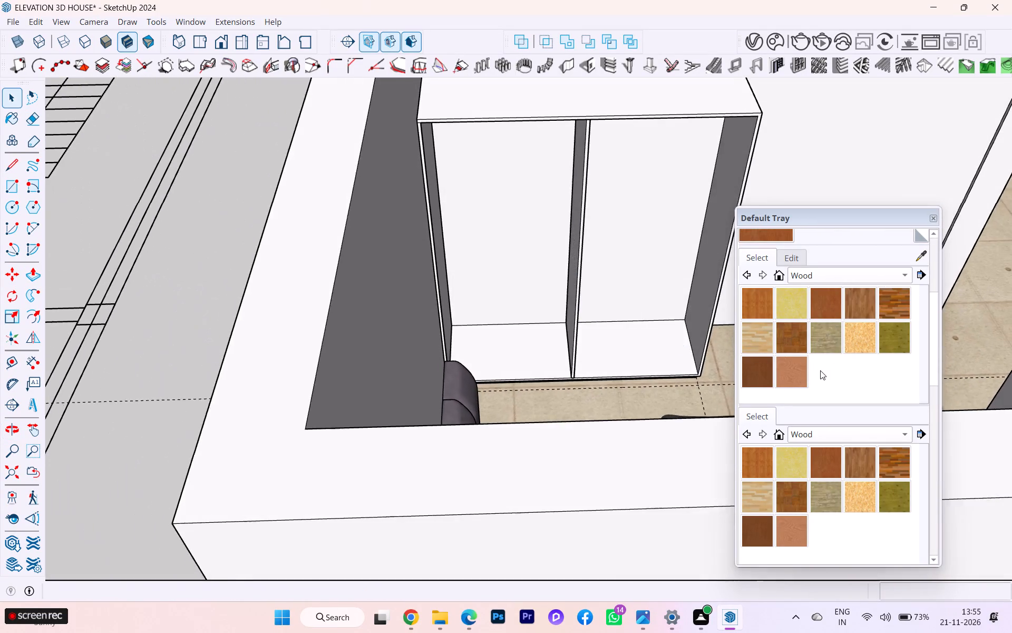
pyautogui.scroll(-4, 485, 312)
pyautogui.scroll(1, 441, 308)
pyautogui.scroll(2, 612, 243)
pyautogui.scroll(-1, 620, 237)
pyautogui.scroll(2, 620, 237)
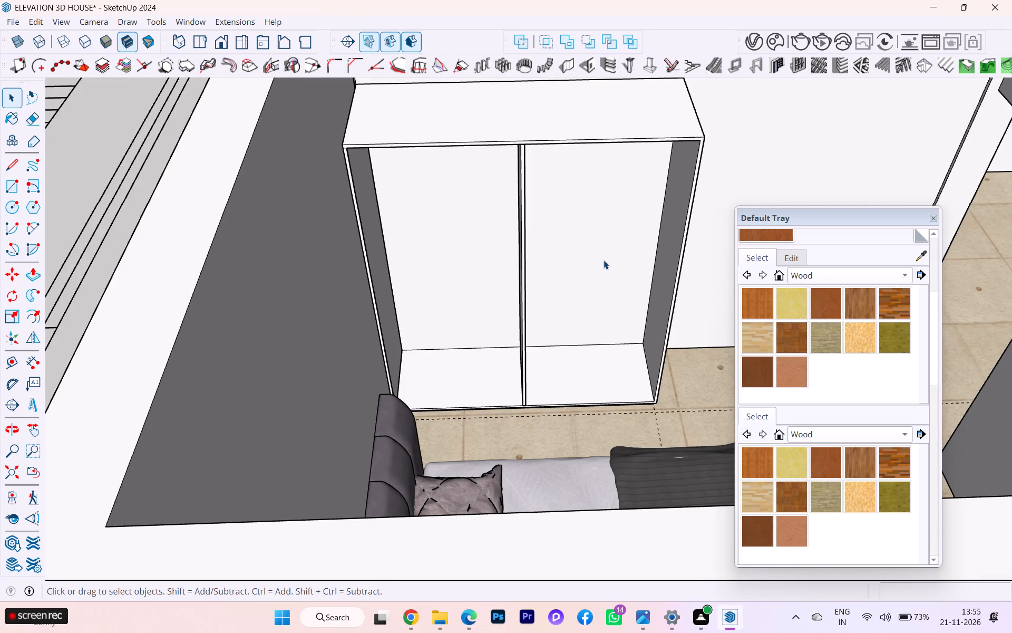
pyautogui.scroll(3, 483, 343)
pyautogui.scroll(3, 539, 425)
pyautogui.moveTo(538, 417); pyautogui.dragTo(651, 424, button='middle')
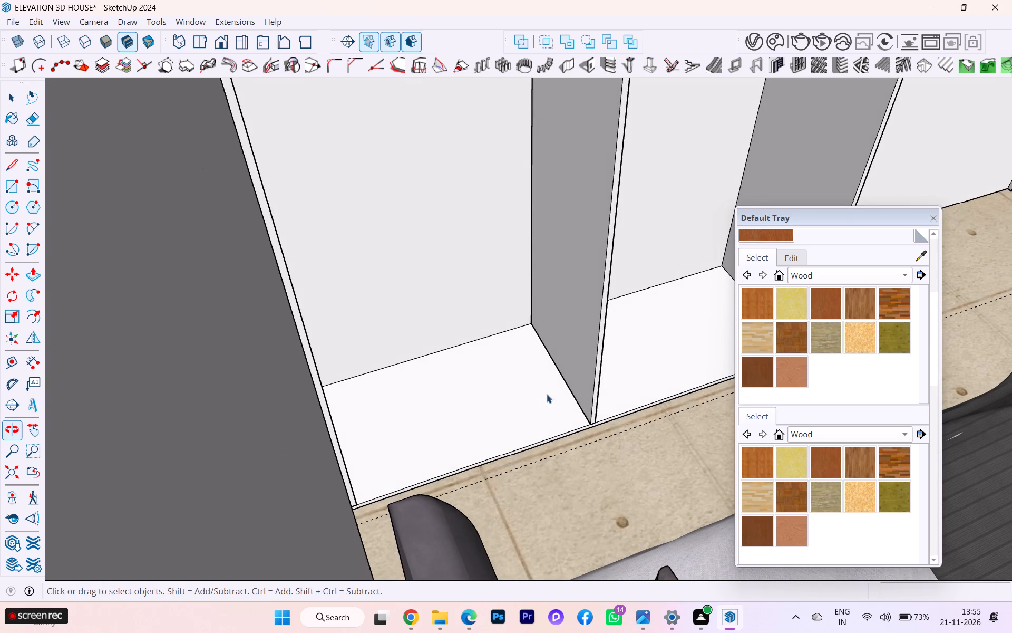
pyautogui.doubleClick(507, 394)
pyautogui.click(489, 393)
pyautogui.doubleClick(503, 387)
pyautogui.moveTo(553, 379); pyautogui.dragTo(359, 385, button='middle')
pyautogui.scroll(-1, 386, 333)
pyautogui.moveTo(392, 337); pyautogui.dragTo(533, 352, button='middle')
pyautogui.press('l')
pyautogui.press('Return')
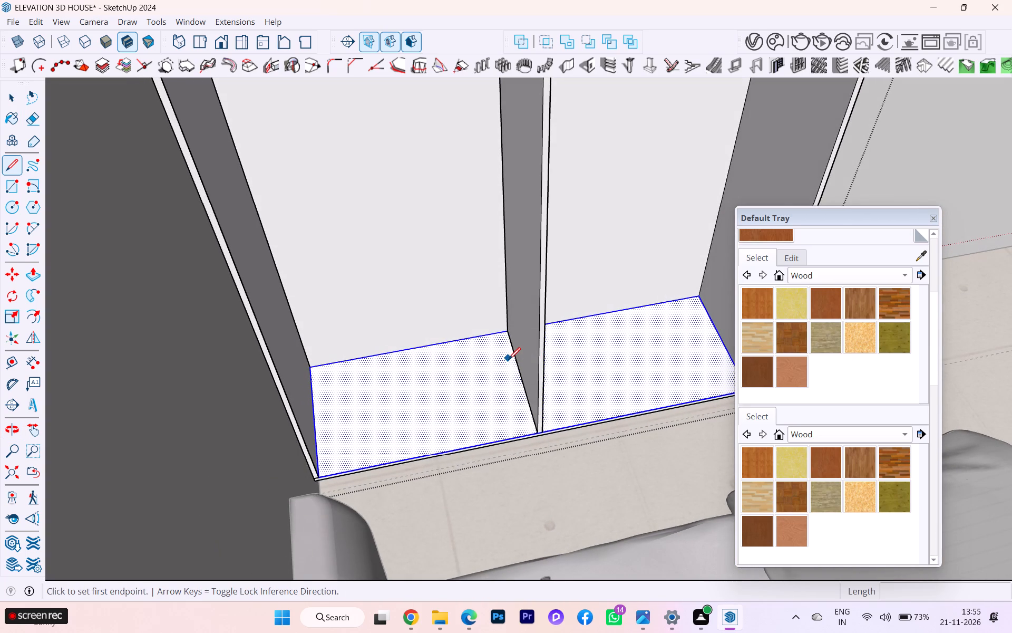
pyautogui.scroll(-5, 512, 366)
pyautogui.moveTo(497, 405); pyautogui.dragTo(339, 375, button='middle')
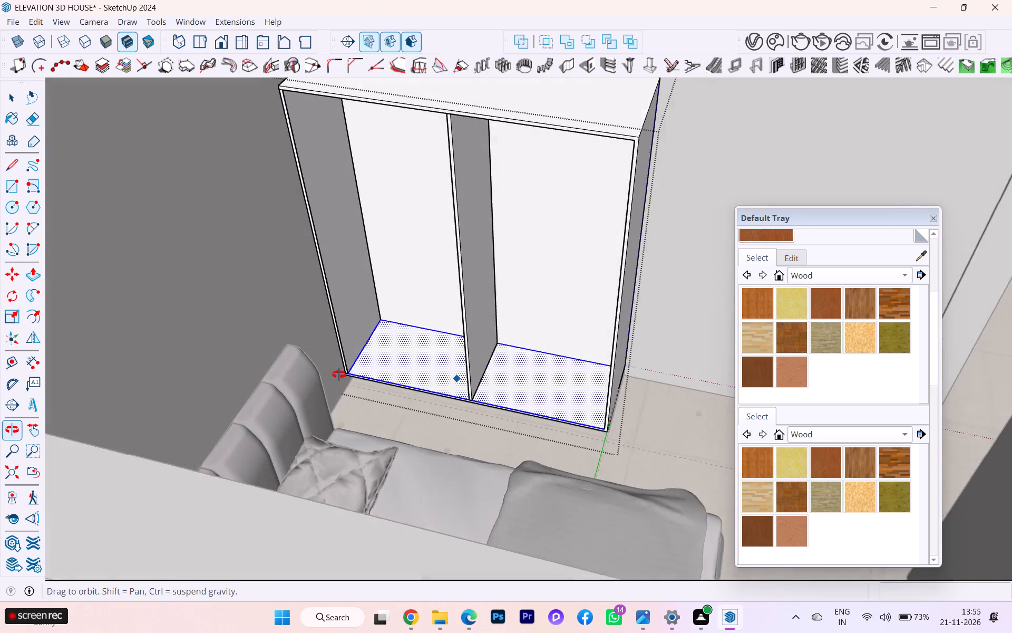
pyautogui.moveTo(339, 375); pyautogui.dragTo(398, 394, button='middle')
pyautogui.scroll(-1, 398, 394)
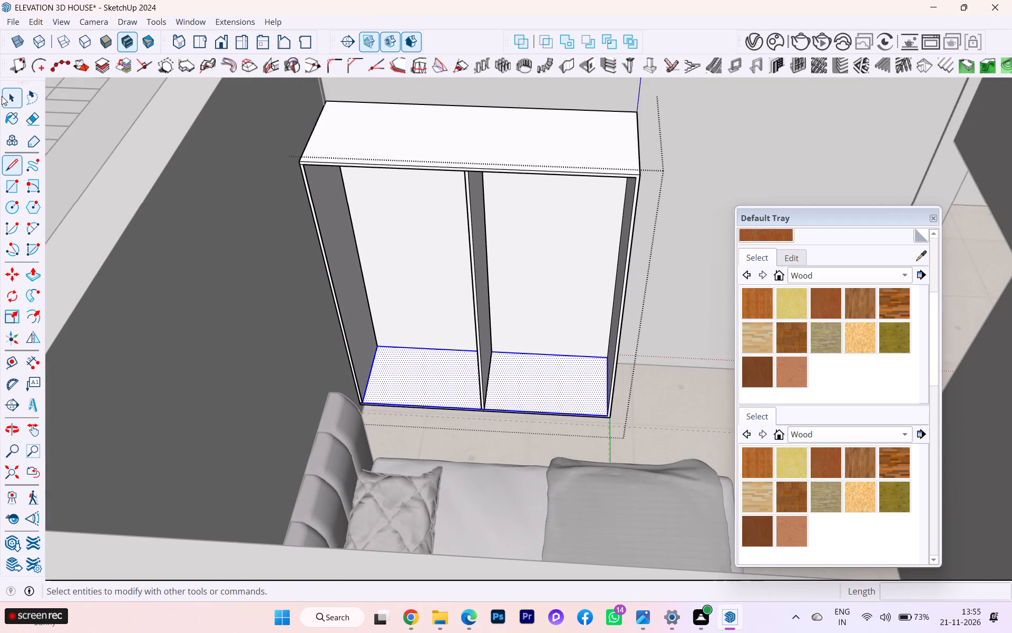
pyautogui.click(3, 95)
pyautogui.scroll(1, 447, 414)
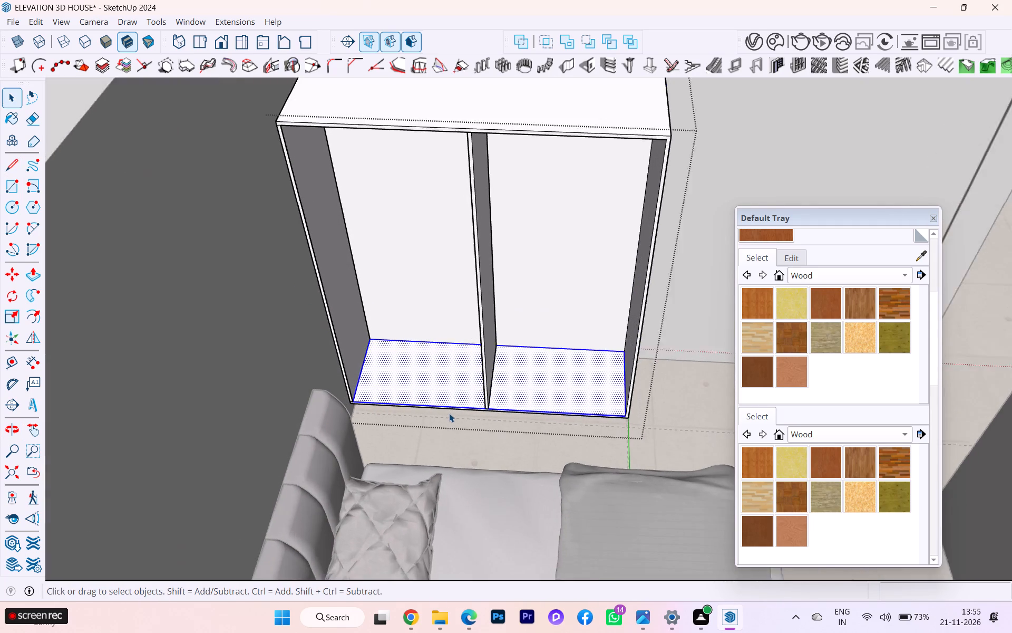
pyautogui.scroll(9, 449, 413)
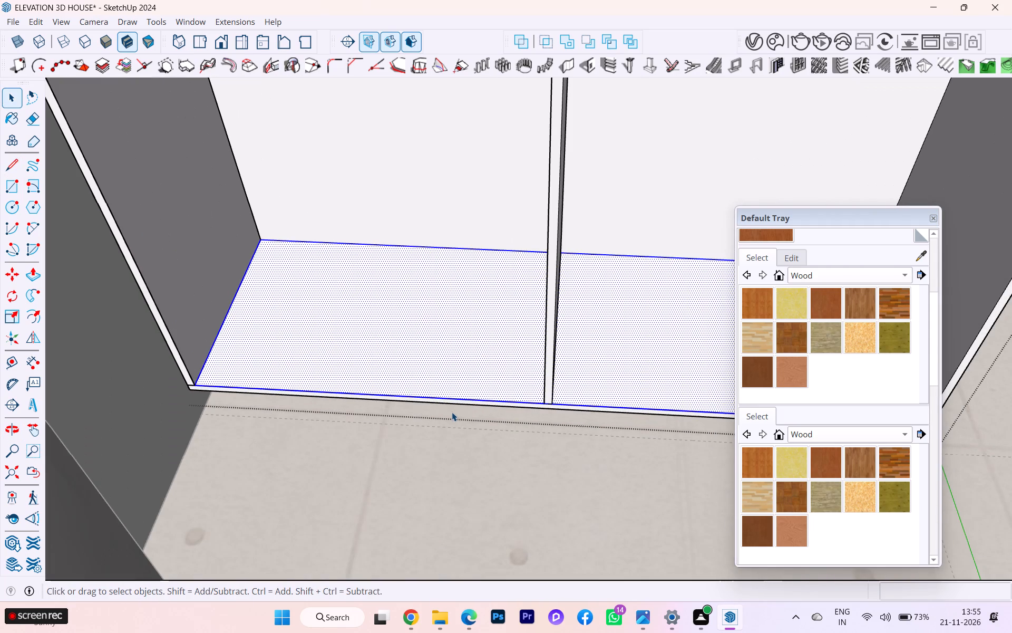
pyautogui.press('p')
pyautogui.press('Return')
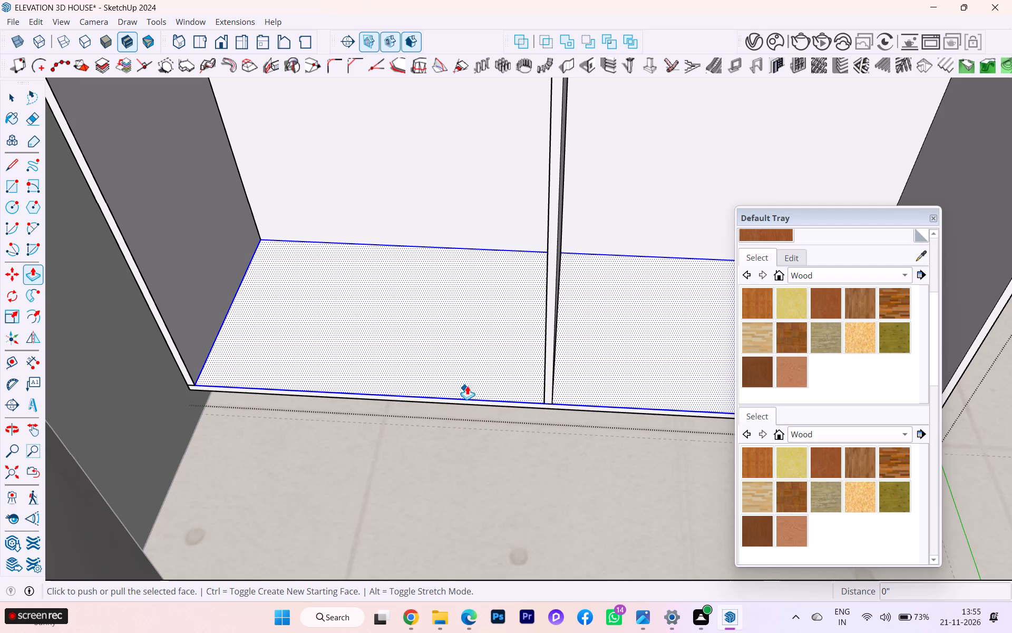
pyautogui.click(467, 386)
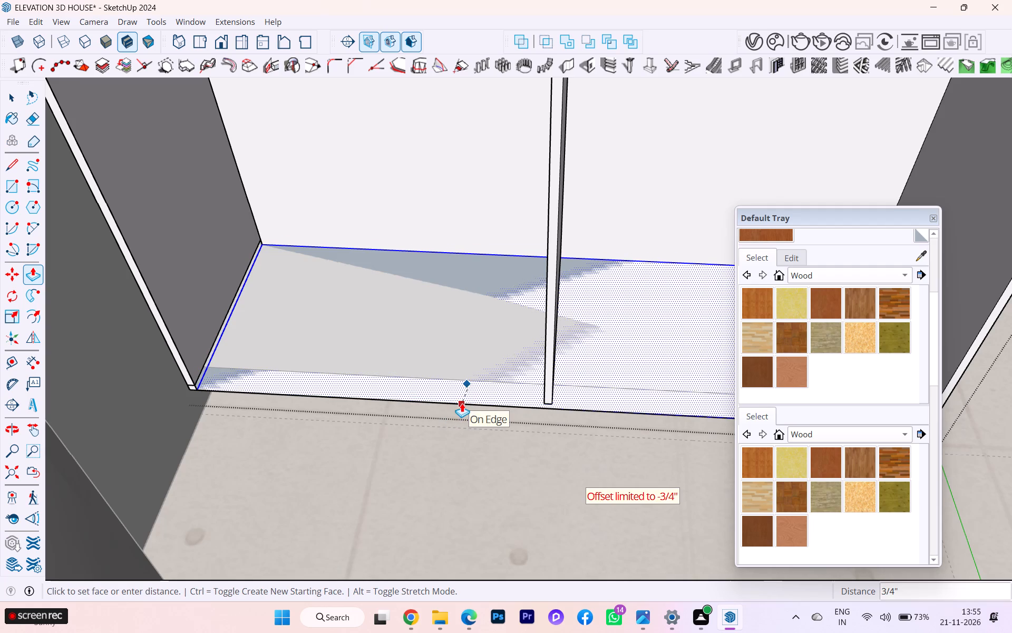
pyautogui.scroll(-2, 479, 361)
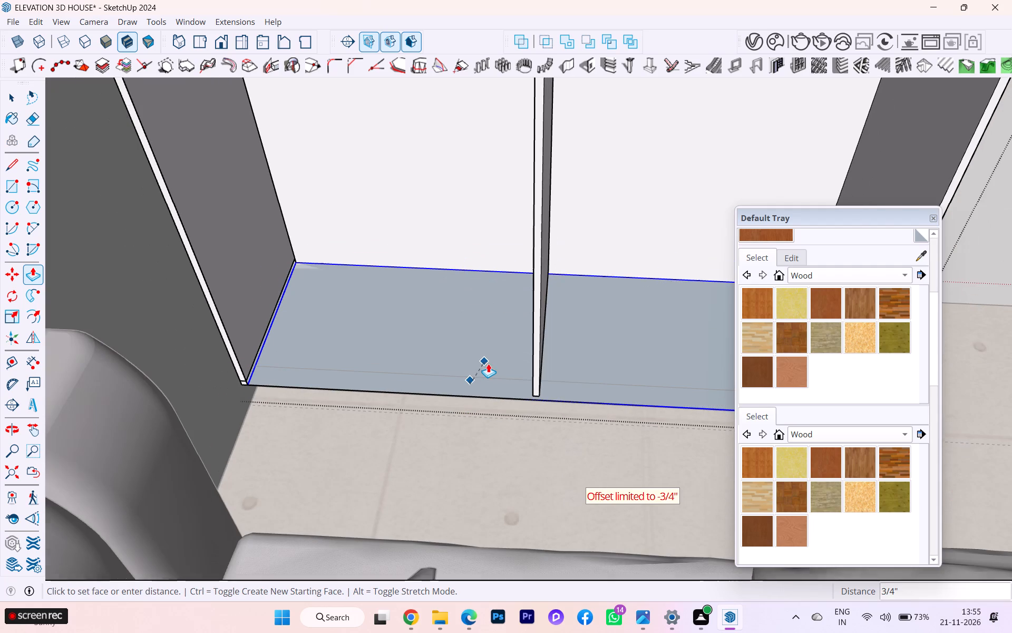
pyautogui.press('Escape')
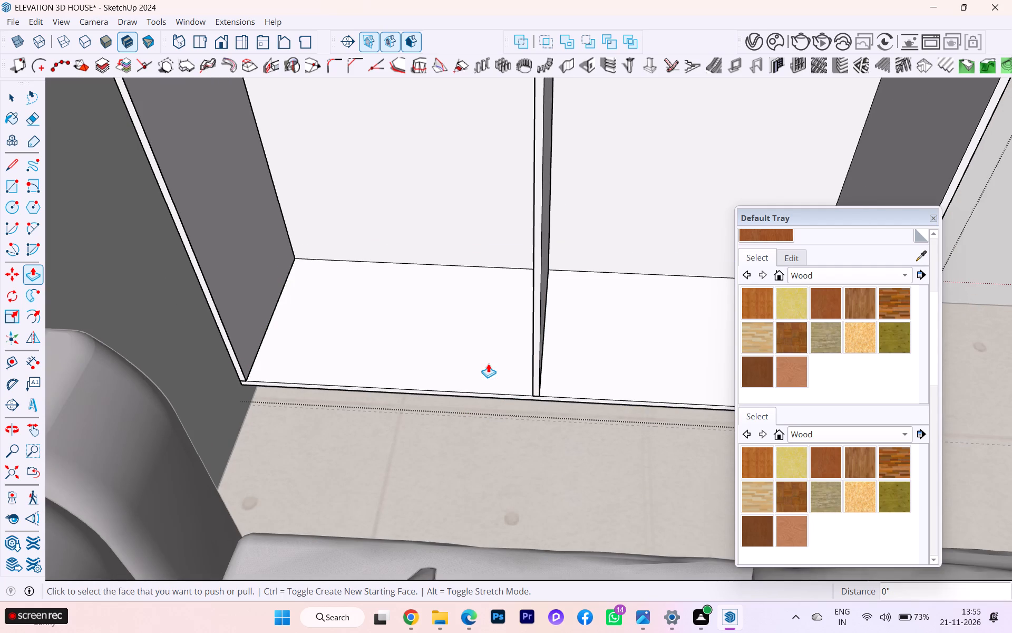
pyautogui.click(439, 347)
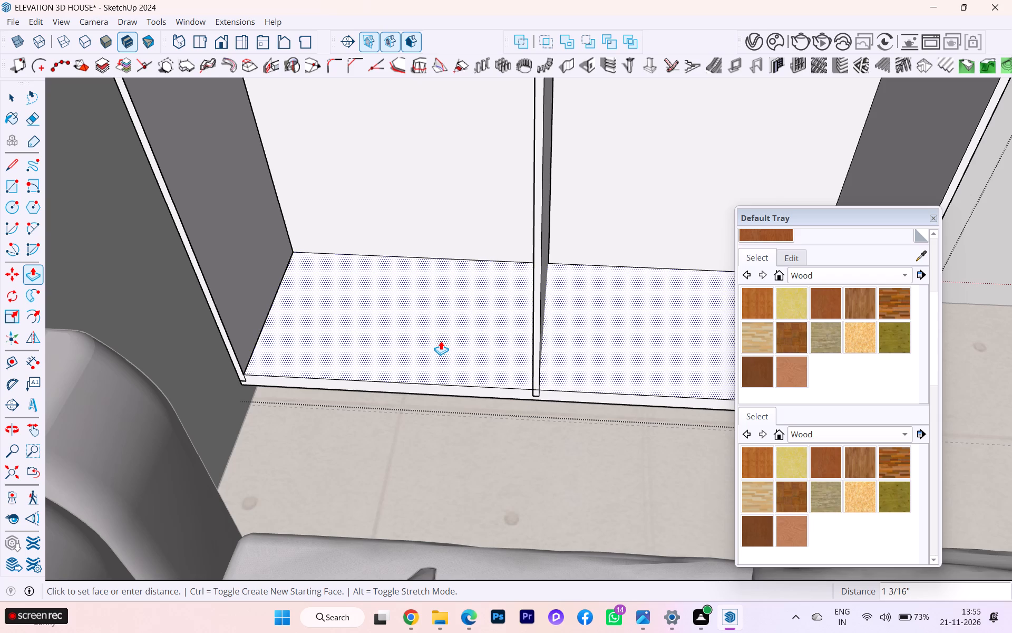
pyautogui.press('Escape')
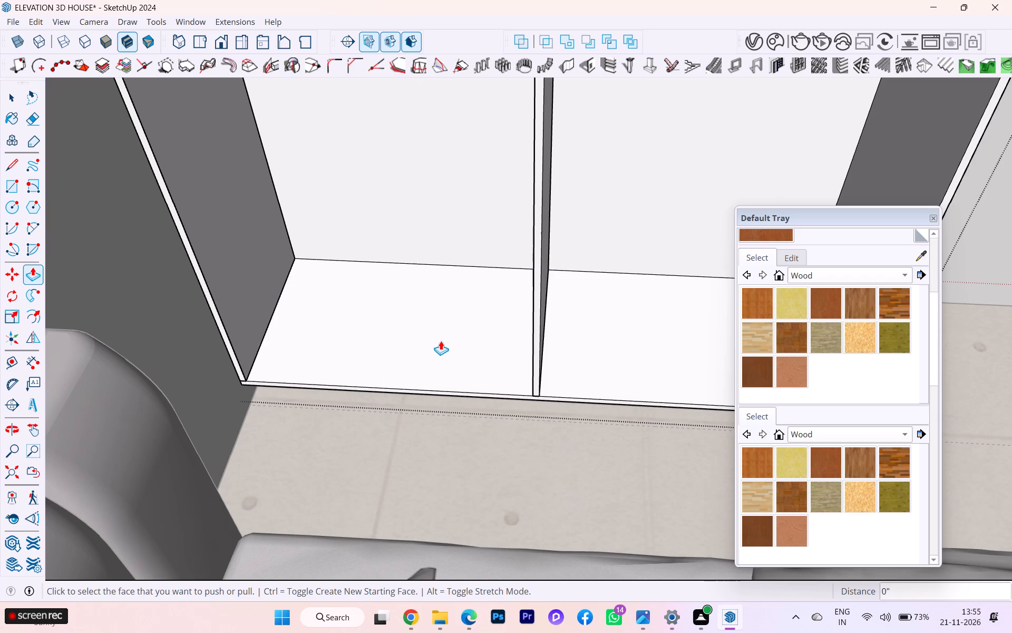
# Copy the wardrobe's inner bottom face with its edges, paste it in place outside the body group, and make it a group.
pyautogui.click(13, 102)
pyautogui.doubleClick(342, 327)
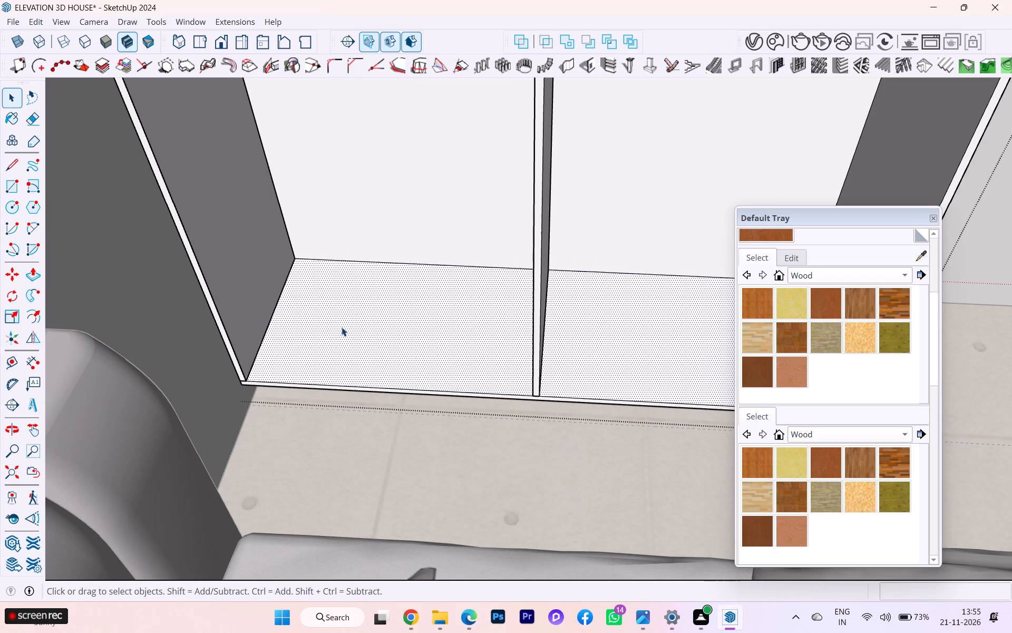
pyautogui.scroll(-2, 344, 327)
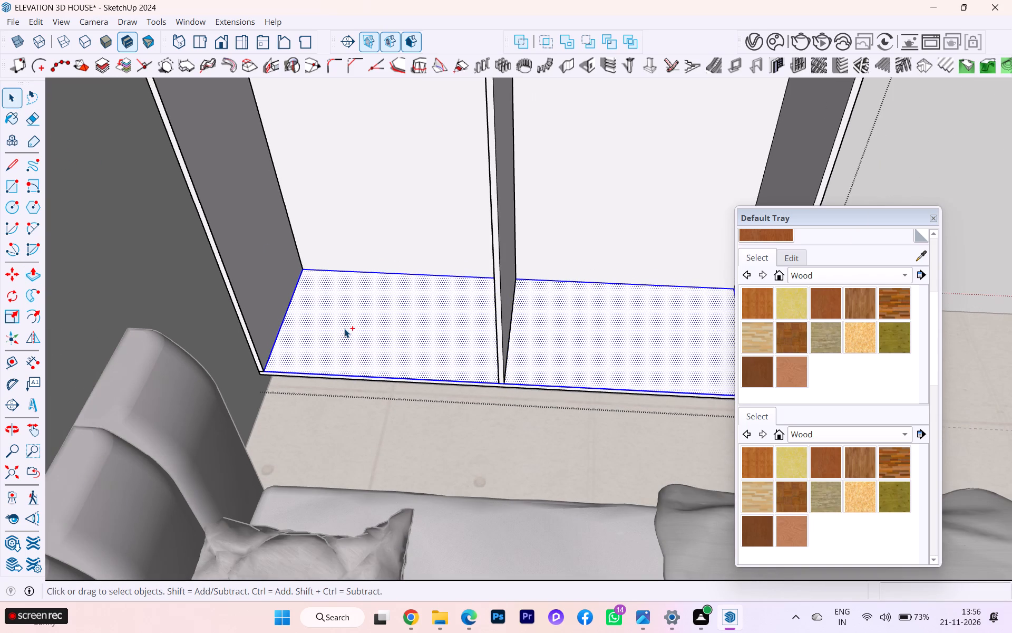
pyautogui.hotkey('ctrl', 'c')
pyautogui.click(467, 536)
pyautogui.press('x')
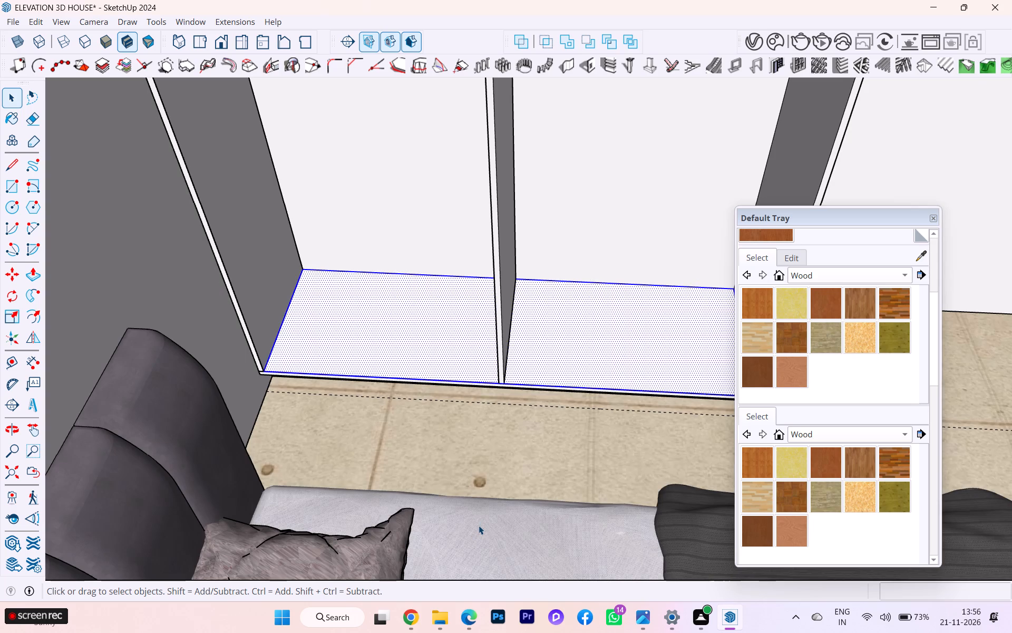
pyautogui.rightClick(469, 346)
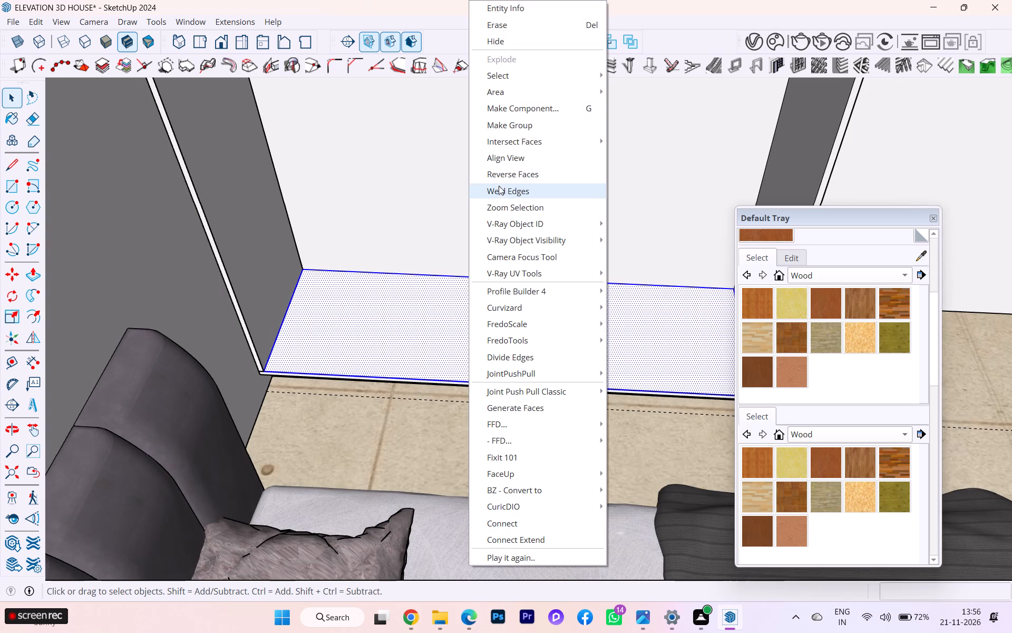
pyautogui.click(507, 124)
# Open the wardrobe's new bottom panel group, extrude its face upward by 0.75", close the group and select the panel.
pyautogui.doubleClick(423, 337)
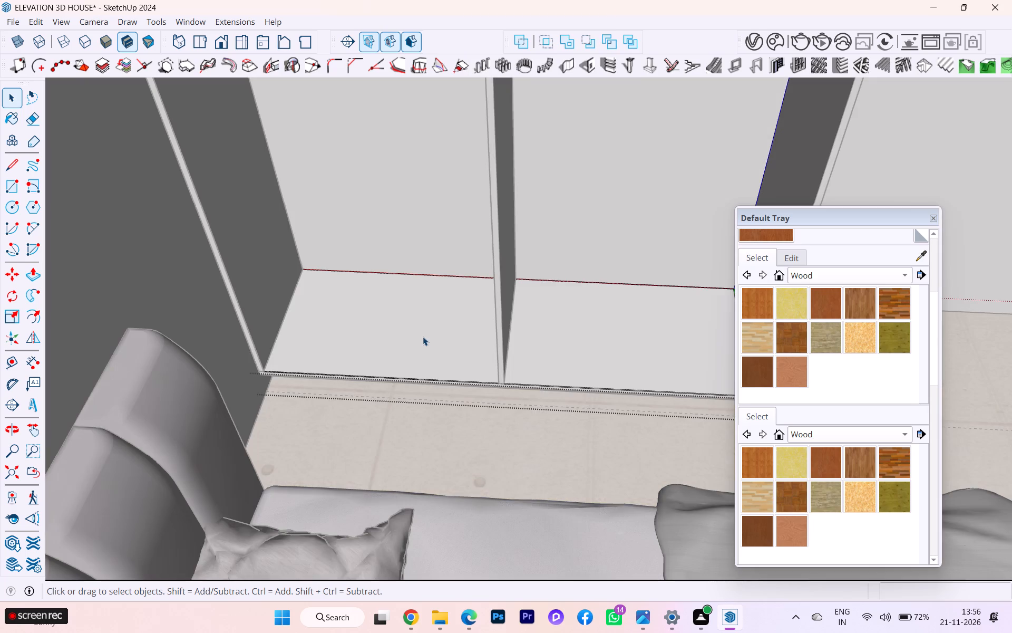
pyautogui.click(423, 338)
pyautogui.press('o')
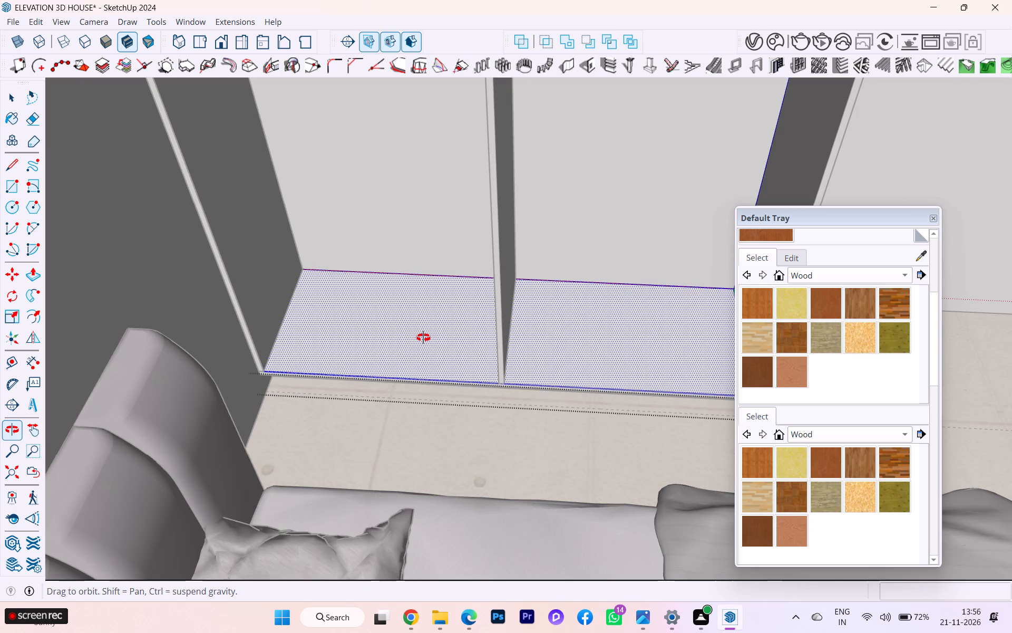
pyautogui.press('BackSpace')
pyautogui.press('p')
pyautogui.press('Return')
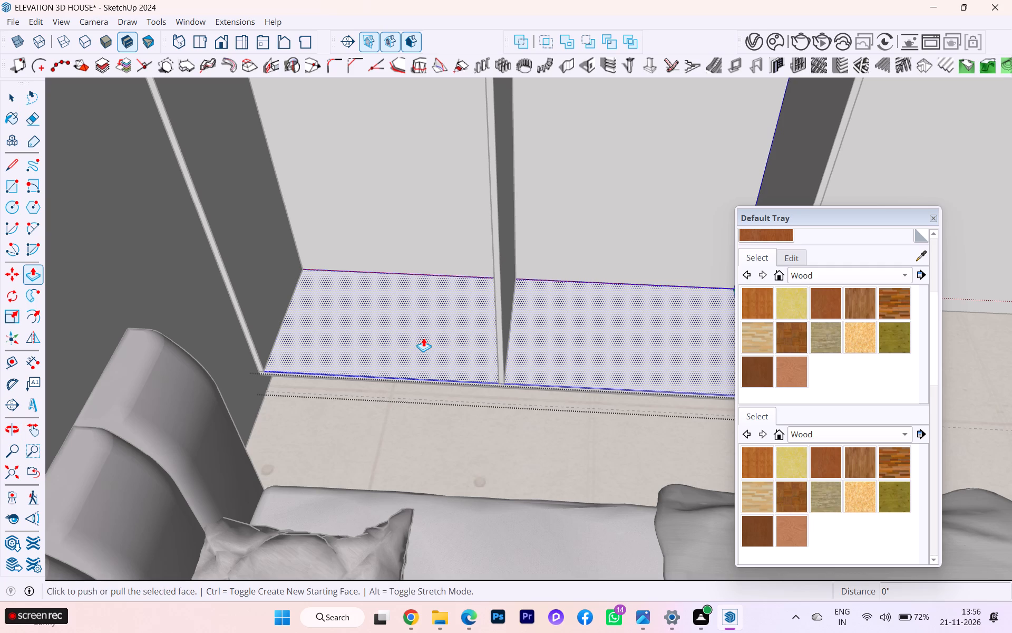
pyautogui.click(423, 338)
pyautogui.write('.75"')
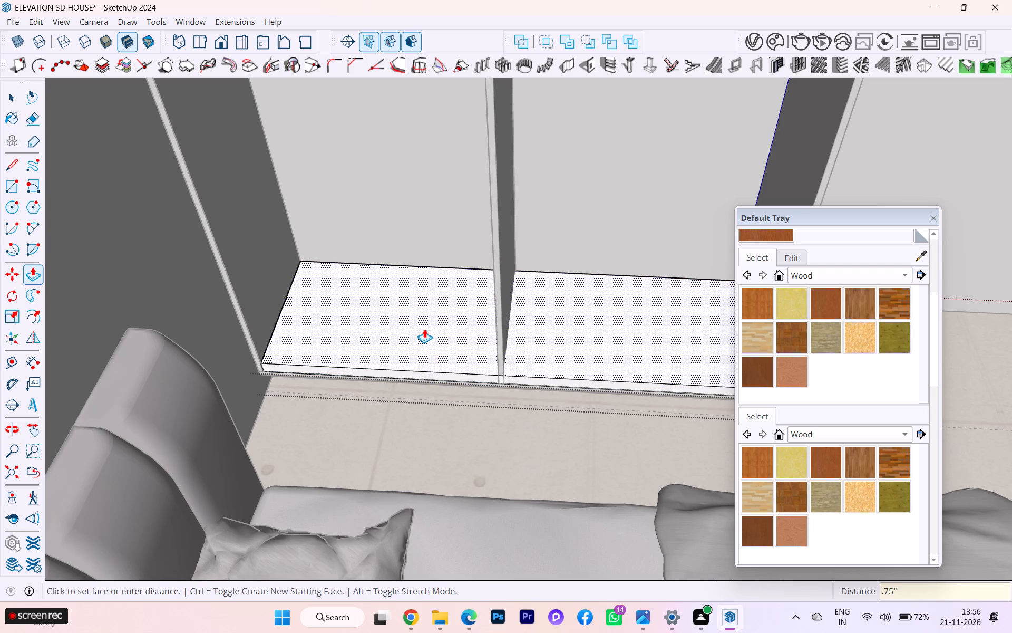
pyautogui.press('Return')
pyautogui.click(15, 101)
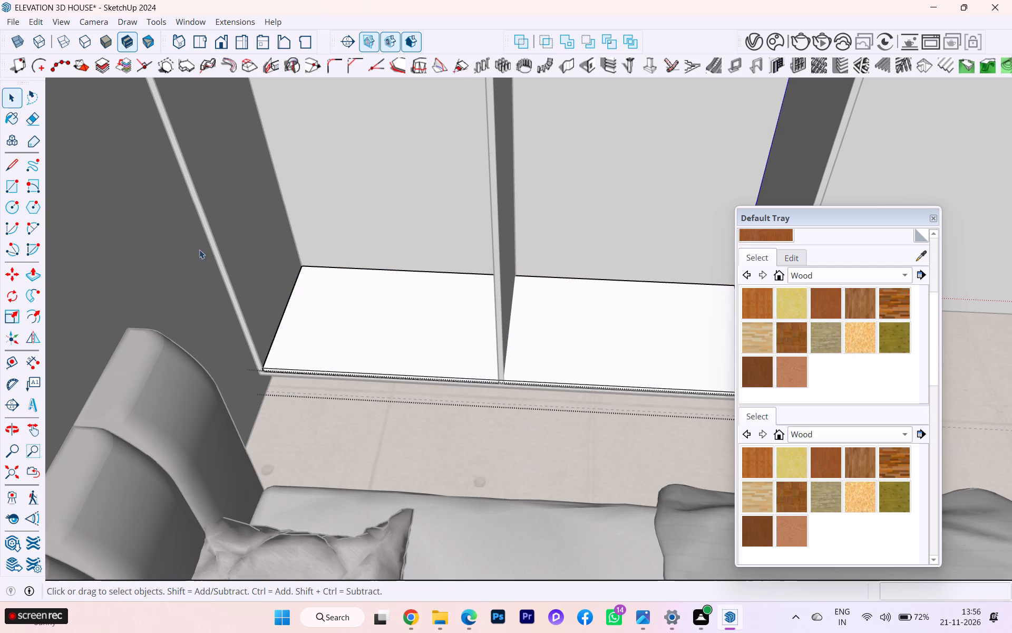
pyautogui.scroll(-3, 213, 287)
pyautogui.scroll(4, 244, 348)
pyautogui.scroll(-3, 246, 350)
pyautogui.scroll(1, 252, 352)
pyautogui.click(416, 465)
pyautogui.scroll(-2, 450, 449)
pyautogui.scroll(3, 507, 395)
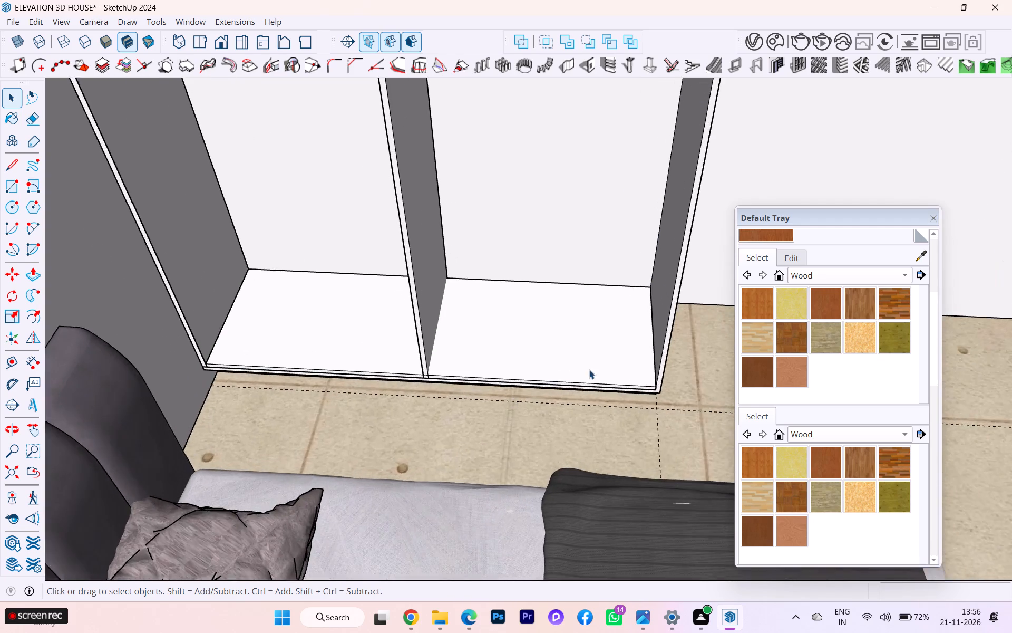
pyautogui.scroll(3, 612, 370)
pyautogui.click(651, 380)
pyautogui.scroll(-1, 591, 382)
pyautogui.moveTo(567, 398); pyautogui.dragTo(526, 367, button='middle')
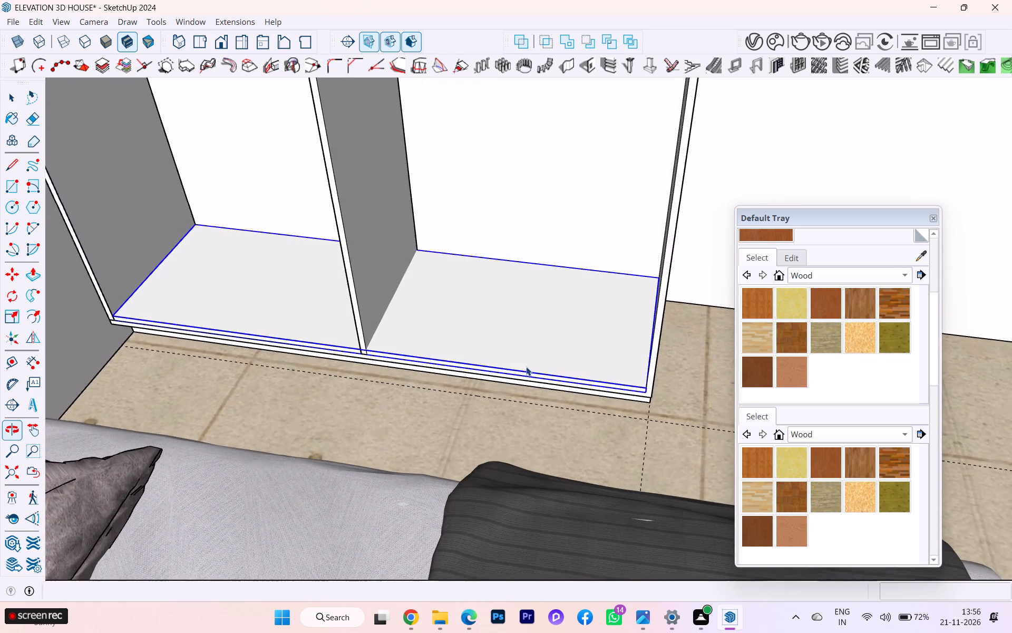
# Review the whole model and the house's rooms and staircase, ending at the corner bedroom's wardrobe.
pyautogui.scroll(-4, 540, 385)
pyautogui.scroll(1, 547, 397)
pyautogui.scroll(-5, 547, 397)
pyautogui.scroll(-1, 504, 399)
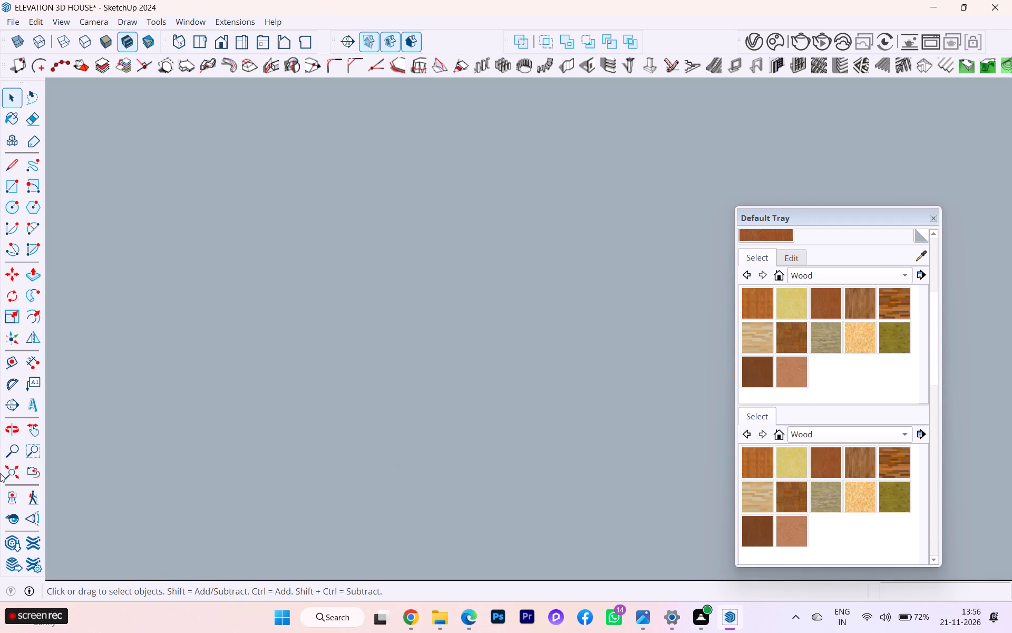
pyautogui.click(15, 478)
pyautogui.scroll(-1, 14, 482)
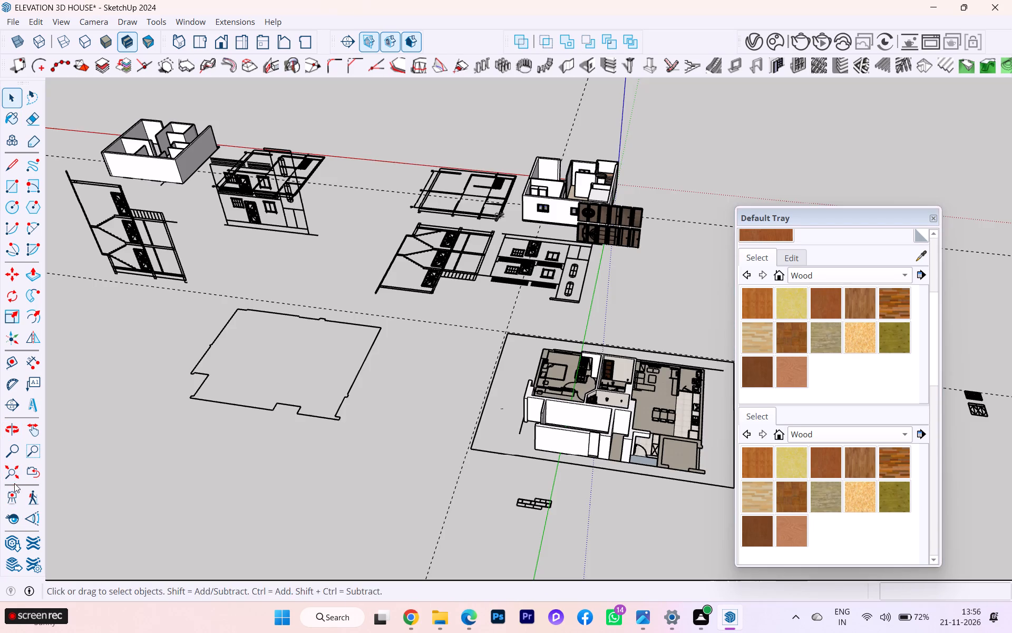
pyautogui.scroll(2, 682, 435)
pyautogui.scroll(-3, 488, 425)
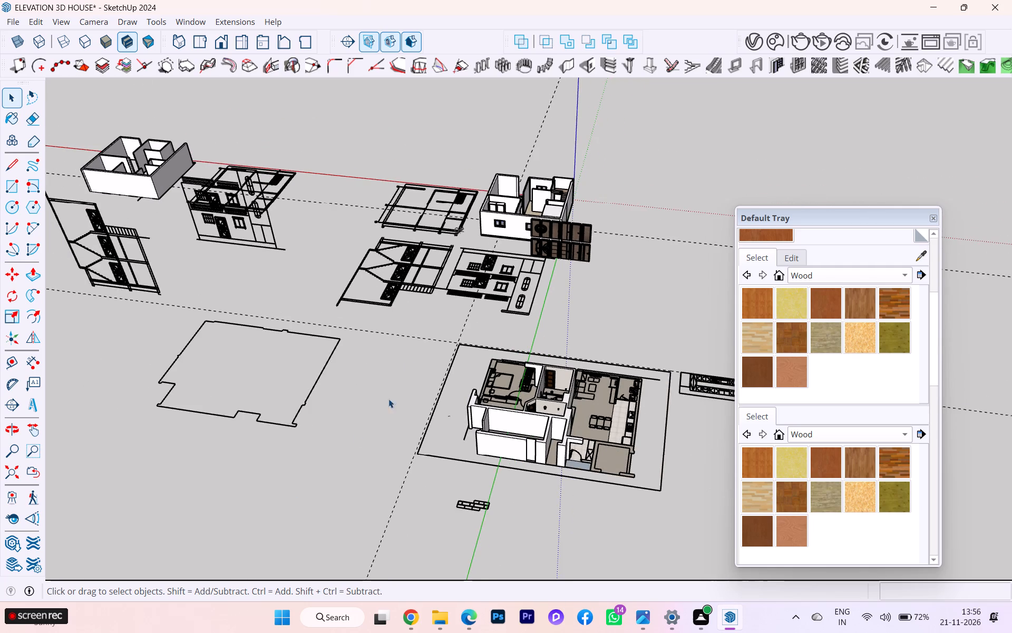
pyautogui.scroll(7, 560, 183)
pyautogui.scroll(-2, 556, 199)
pyautogui.scroll(8, 555, 199)
pyautogui.scroll(-1, 536, 190)
pyautogui.scroll(2, 536, 190)
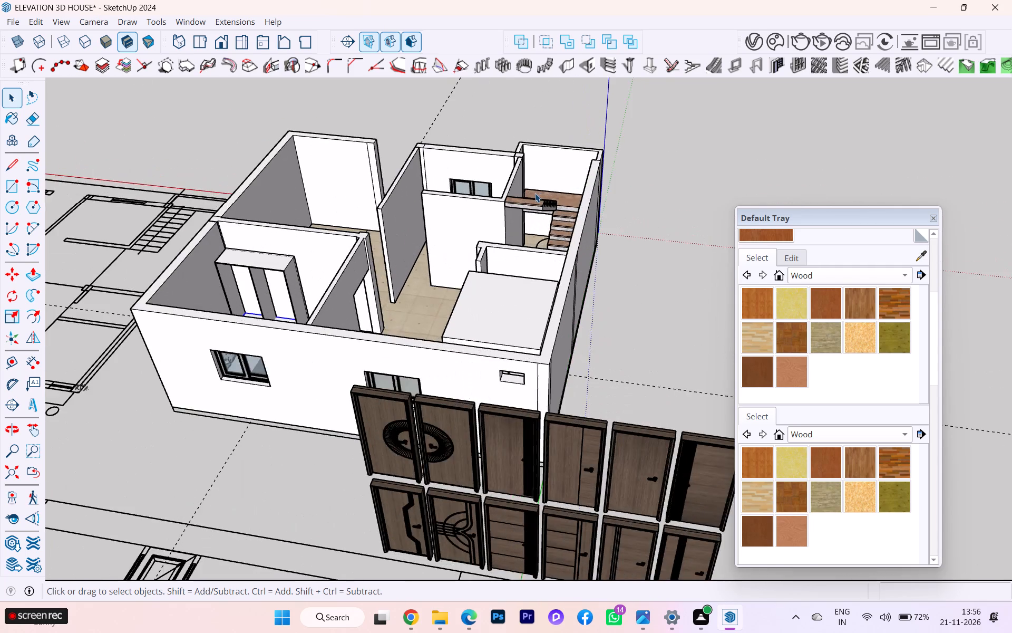
pyautogui.scroll(9, 535, 193)
pyautogui.scroll(-5, 586, 194)
pyautogui.moveTo(515, 233); pyautogui.dragTo(243, 258, button='middle')
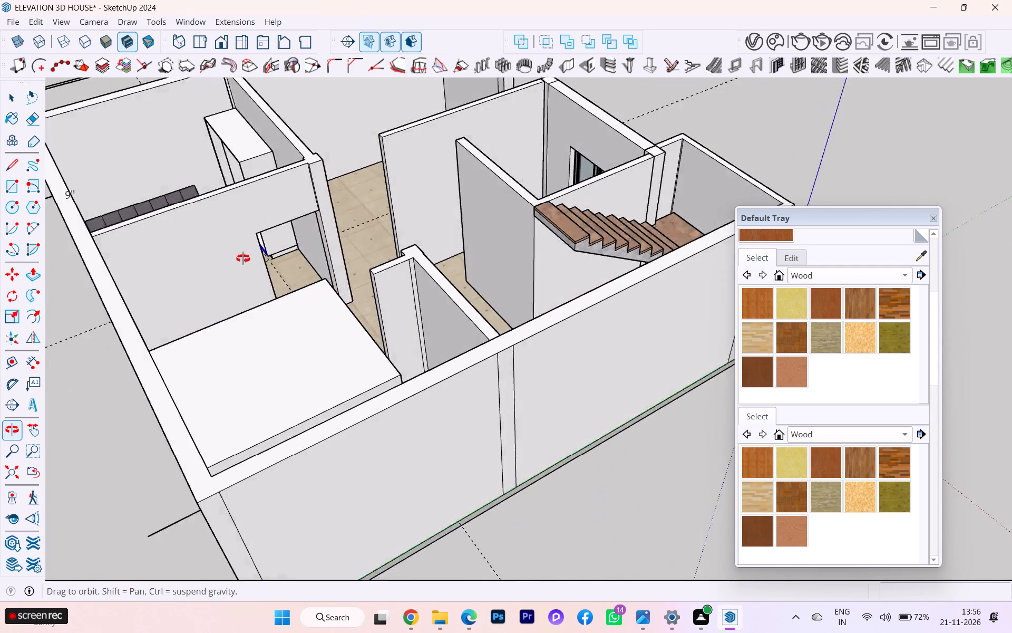
pyautogui.moveTo(243, 258); pyautogui.dragTo(187, 257, button='middle')
pyautogui.scroll(-2, 515, 176)
pyautogui.scroll(5, 618, 181)
pyautogui.scroll(-2, 644, 180)
pyautogui.moveTo(641, 187); pyautogui.dragTo(288, 222, button='middle')
pyautogui.scroll(2, 344, 188)
pyautogui.scroll(-6, 361, 184)
pyautogui.moveTo(365, 190); pyautogui.dragTo(362, 204, button='middle')
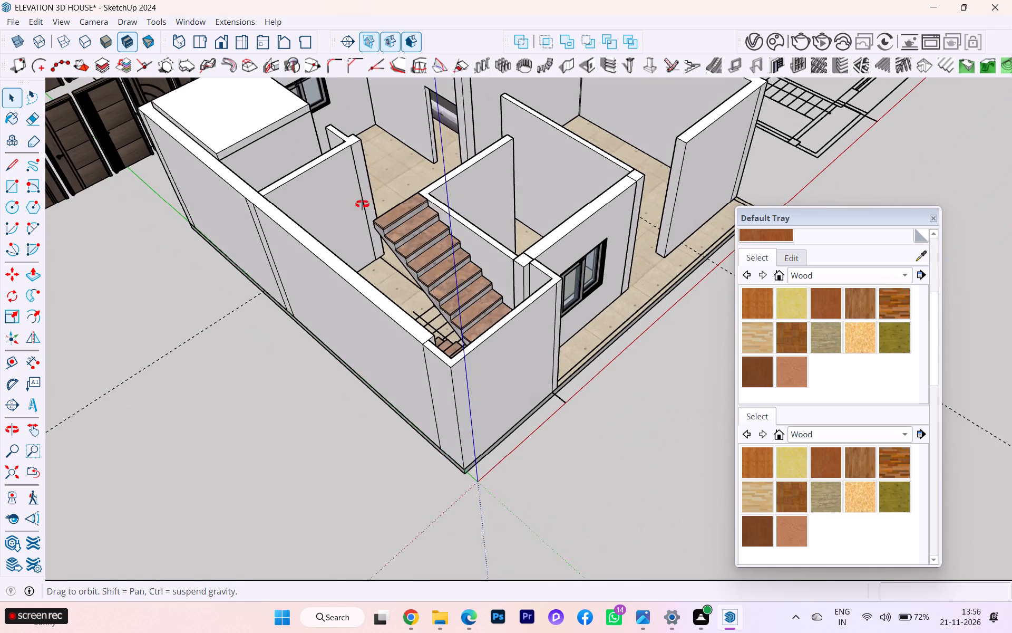
pyautogui.moveTo(362, 204); pyautogui.dragTo(314, 256, button='middle')
pyautogui.scroll(-3, 322, 245)
pyautogui.scroll(3, 406, 131)
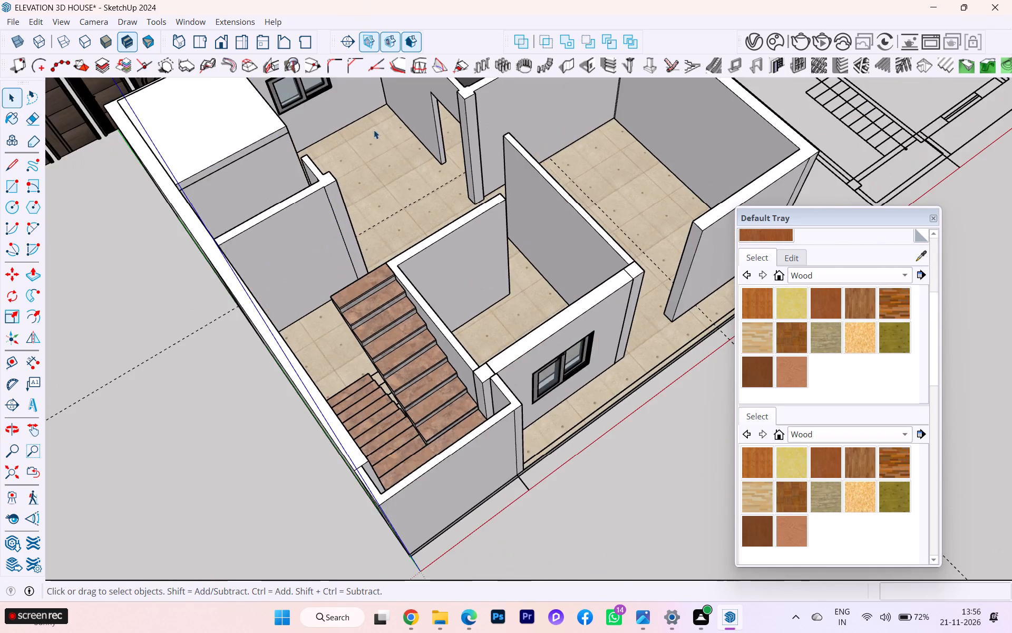
pyautogui.scroll(3, 369, 137)
pyautogui.scroll(-3, 376, 141)
pyautogui.scroll(1, 384, 147)
pyautogui.scroll(-1, 386, 147)
pyautogui.moveTo(391, 147); pyautogui.dragTo(305, 191, button='middle')
pyautogui.scroll(-2, 308, 181)
pyautogui.scroll(1, 308, 183)
pyautogui.scroll(-6, 308, 184)
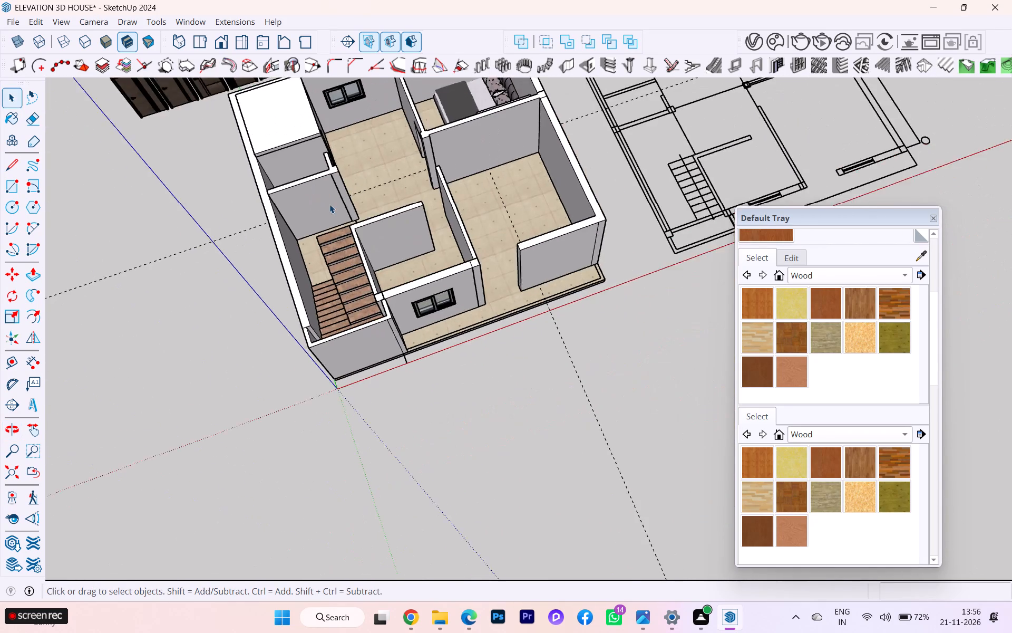
pyautogui.scroll(6, 553, 135)
pyautogui.scroll(-1, 457, 105)
pyautogui.moveTo(465, 116); pyautogui.dragTo(809, 181, button='middle')
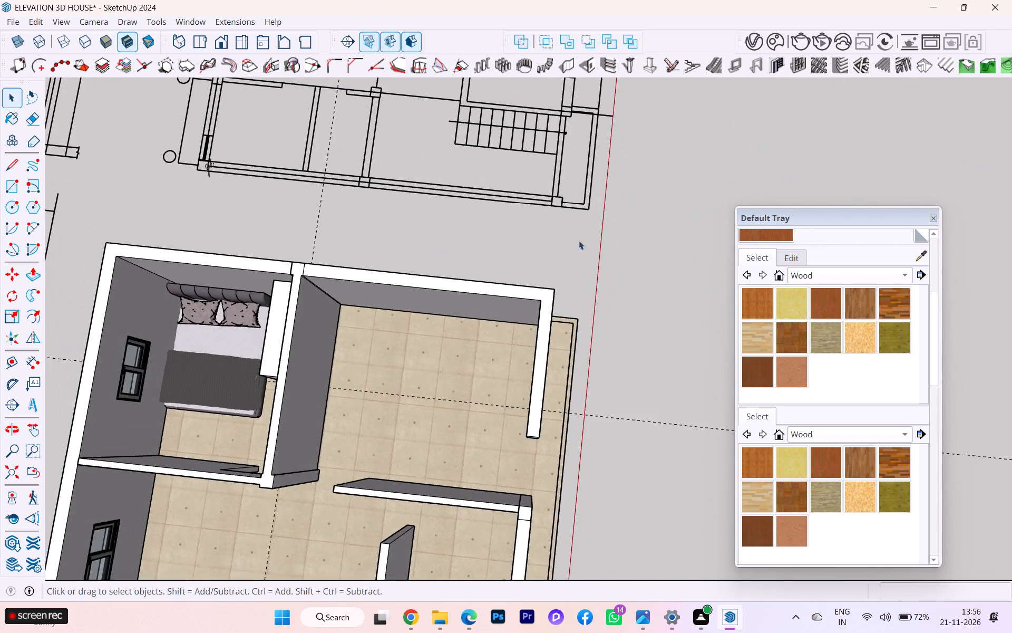
pyautogui.scroll(-2, 553, 241)
pyautogui.scroll(1, 574, 234)
pyautogui.scroll(-1, 576, 233)
pyautogui.scroll(2, 286, 346)
pyautogui.scroll(4, 363, 292)
pyautogui.scroll(-2, 484, 223)
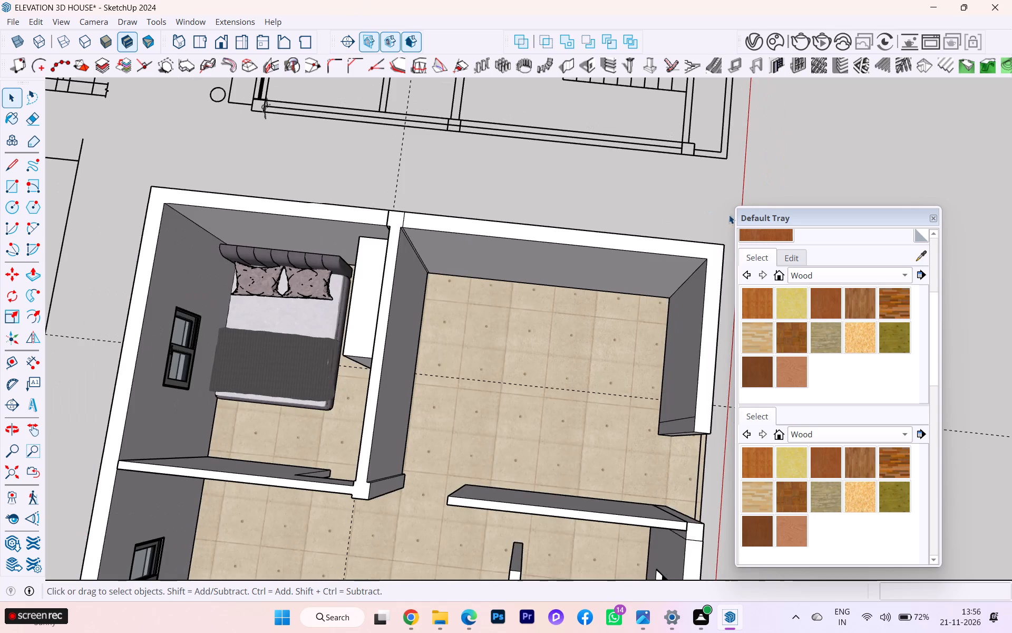
pyautogui.moveTo(442, 289); pyautogui.dragTo(605, 172, button='middle')
pyautogui.scroll(-3, 550, 112)
pyautogui.scroll(5, 363, 388)
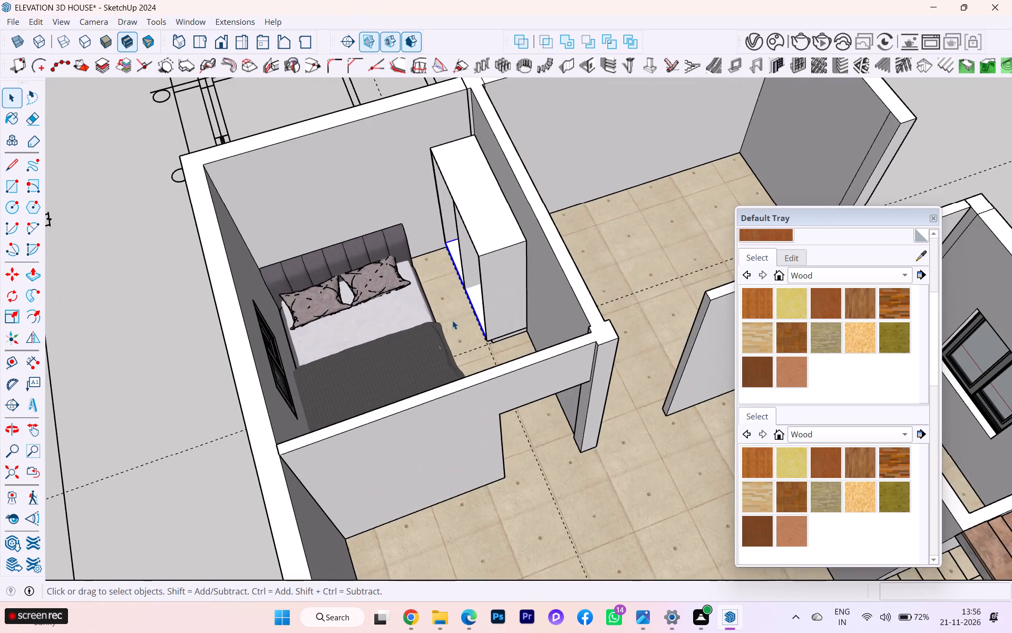
pyautogui.moveTo(459, 316); pyautogui.dragTo(775, 305, button='middle')
pyautogui.scroll(7, 259, 341)
pyautogui.moveTo(491, 349); pyautogui.dragTo(500, 296, button='middle')
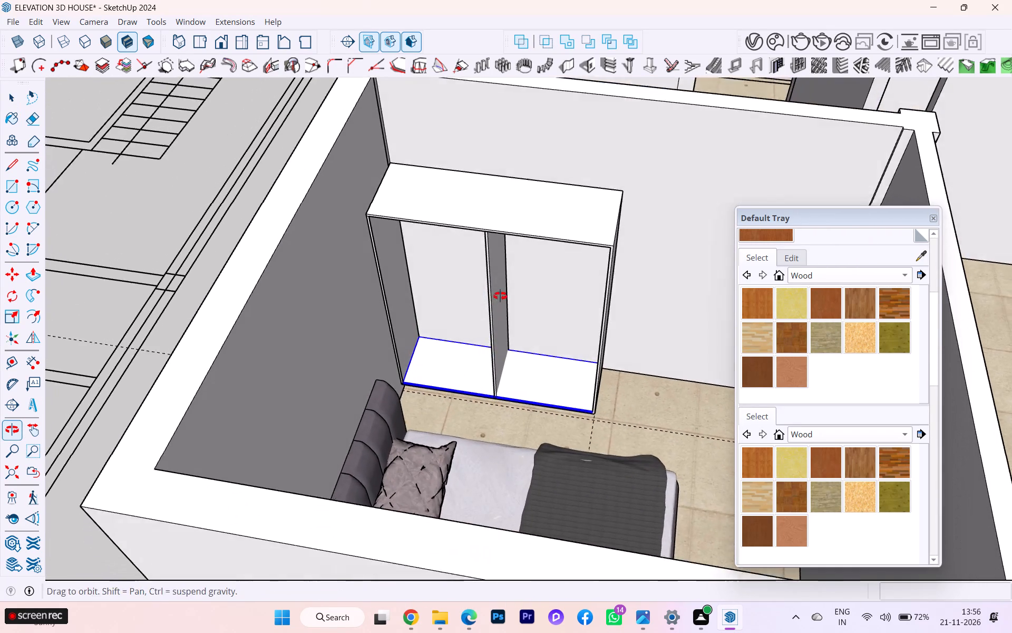
pyautogui.moveTo(500, 296); pyautogui.dragTo(502, 289, button='middle')
pyautogui.scroll(3, 565, 306)
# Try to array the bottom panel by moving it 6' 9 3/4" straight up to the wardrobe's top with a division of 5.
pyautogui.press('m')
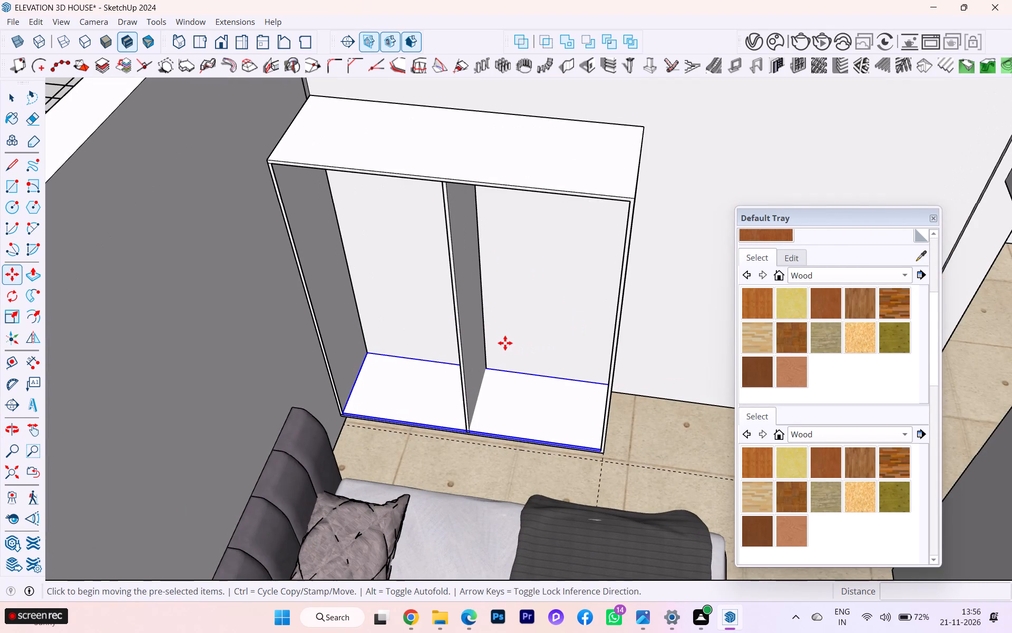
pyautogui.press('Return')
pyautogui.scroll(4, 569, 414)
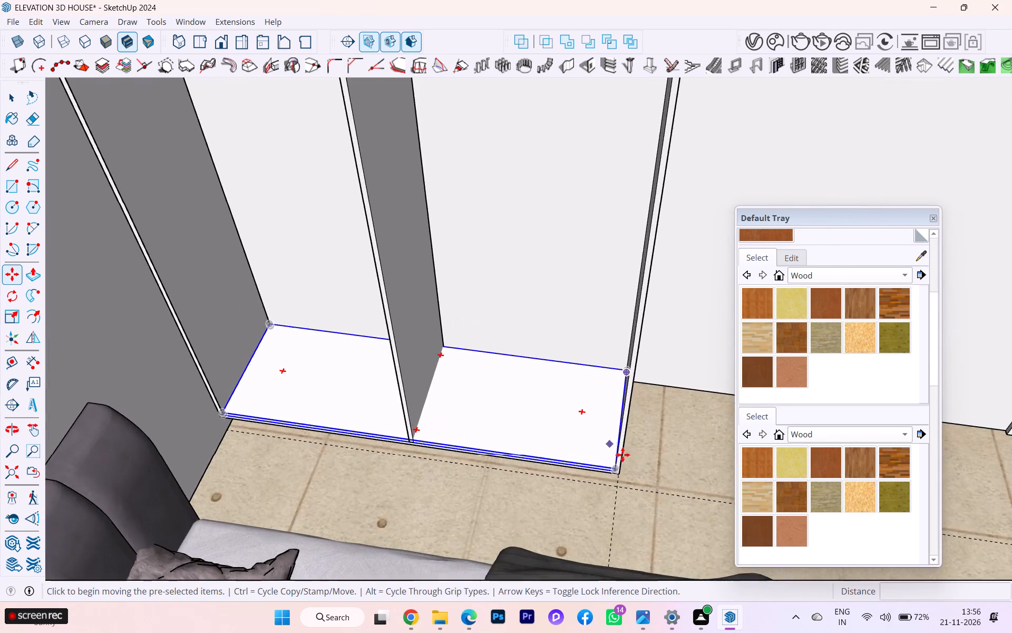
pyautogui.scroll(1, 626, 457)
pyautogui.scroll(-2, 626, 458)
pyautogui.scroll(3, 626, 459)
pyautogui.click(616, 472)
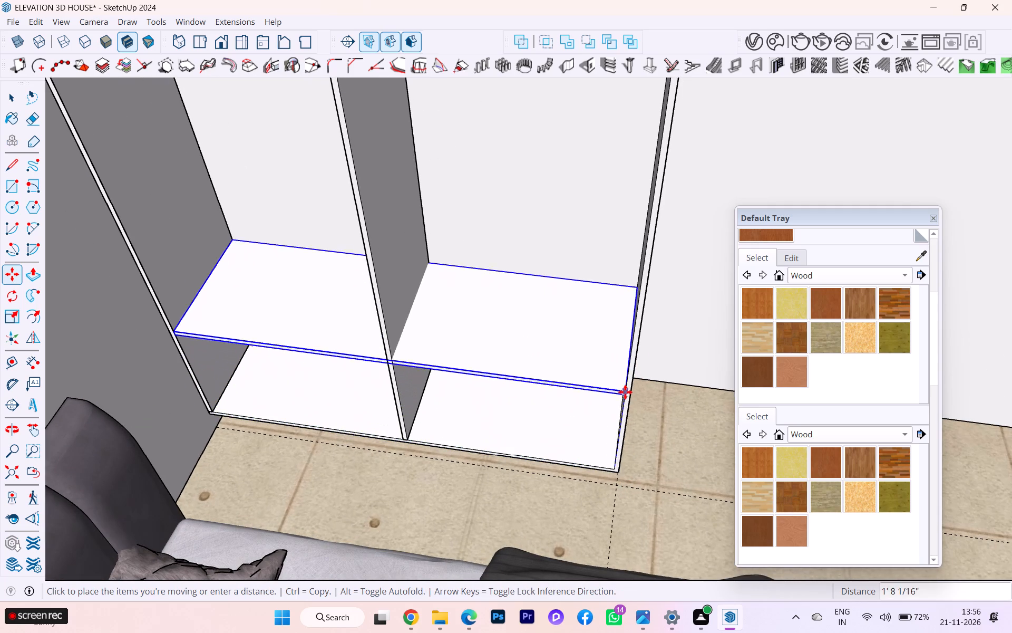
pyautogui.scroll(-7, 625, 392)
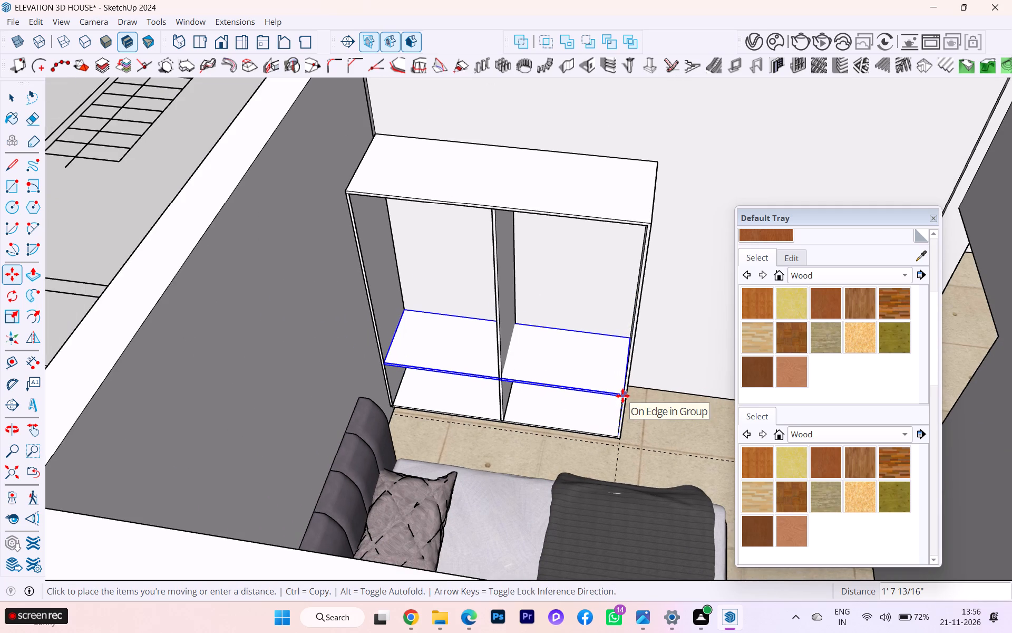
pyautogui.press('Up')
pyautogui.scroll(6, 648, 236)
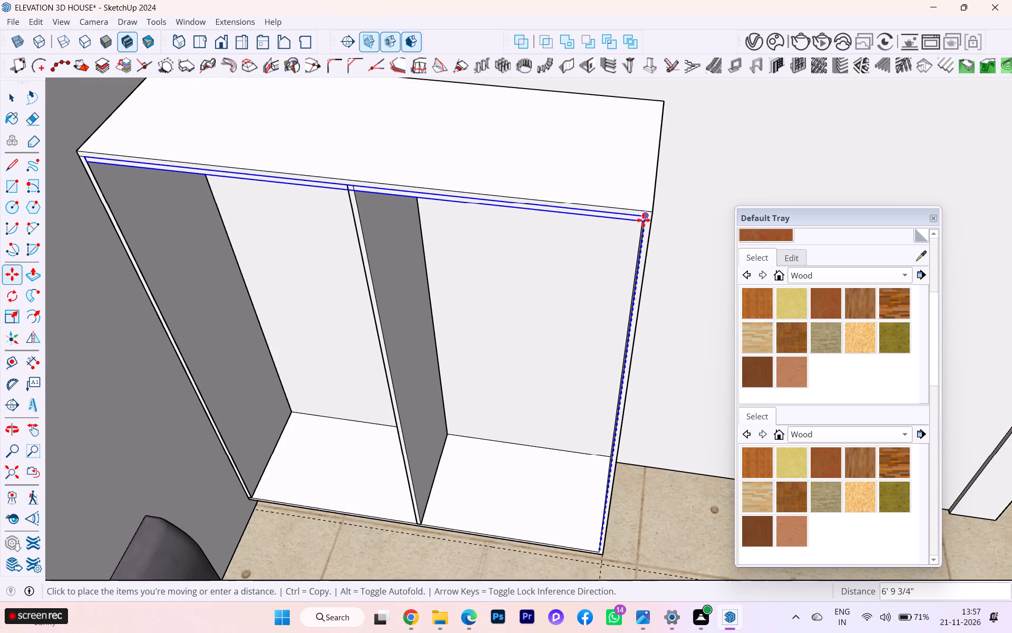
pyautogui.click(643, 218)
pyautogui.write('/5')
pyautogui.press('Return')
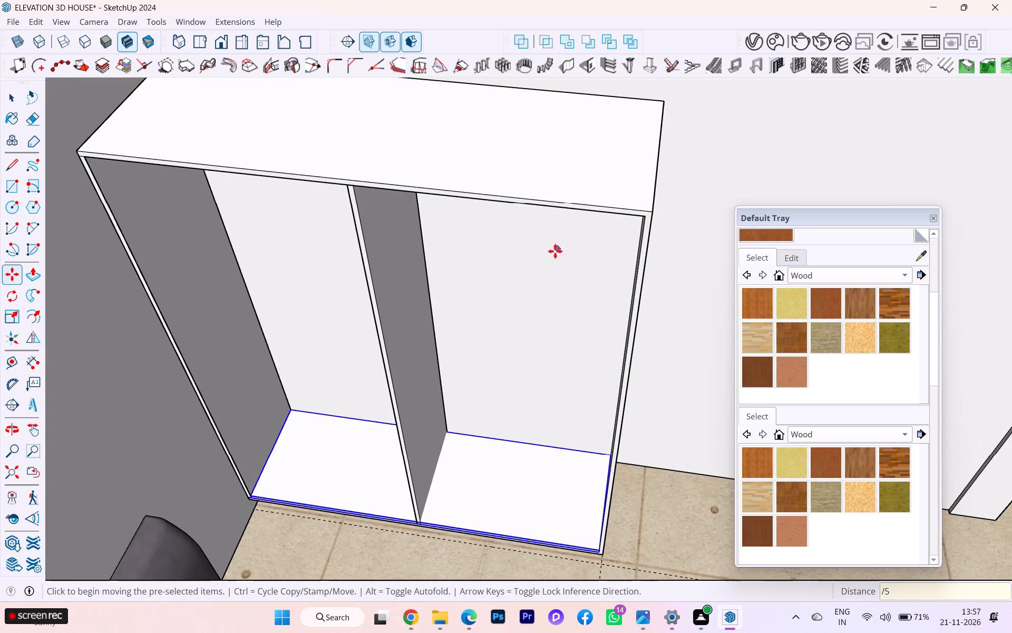
# Copy the bottom panel 6' 9 3/4" straight up to the wardrobe's top and divide the distance by 5 for evenly spaced shelves.
pyautogui.scroll(8, 666, 583)
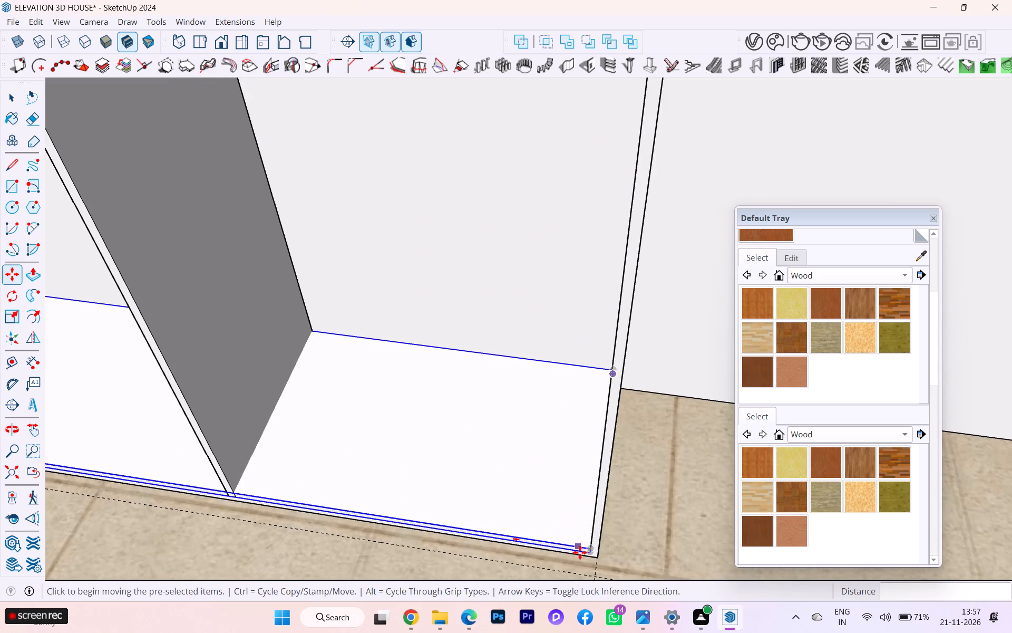
pyautogui.scroll(4, 596, 560)
pyautogui.click(587, 542)
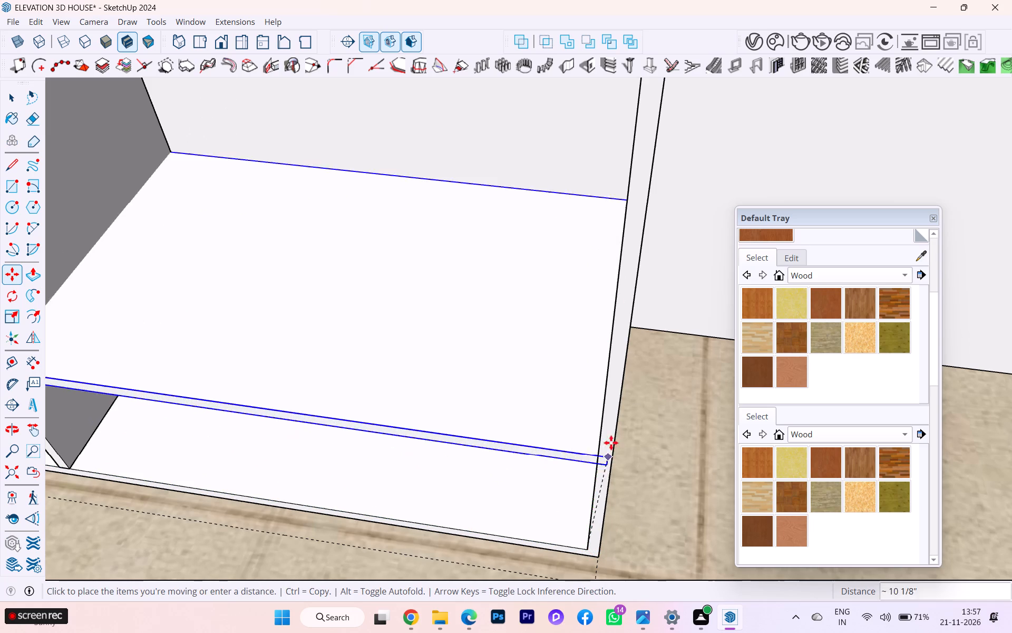
pyautogui.scroll(-8, 611, 375)
pyautogui.scroll(1, 611, 375)
pyautogui.scroll(-2, 611, 375)
pyautogui.scroll(1, 609, 376)
pyautogui.scroll(-2, 609, 377)
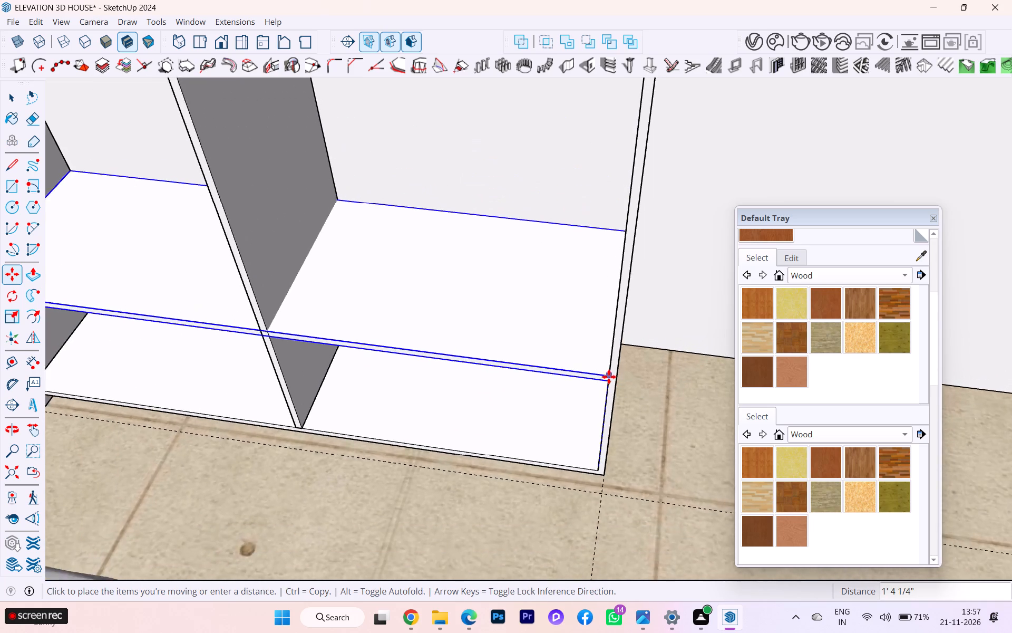
pyautogui.scroll(1, 609, 377)
pyautogui.scroll(-4, 609, 377)
pyautogui.scroll(1, 609, 377)
pyautogui.scroll(-8, 609, 377)
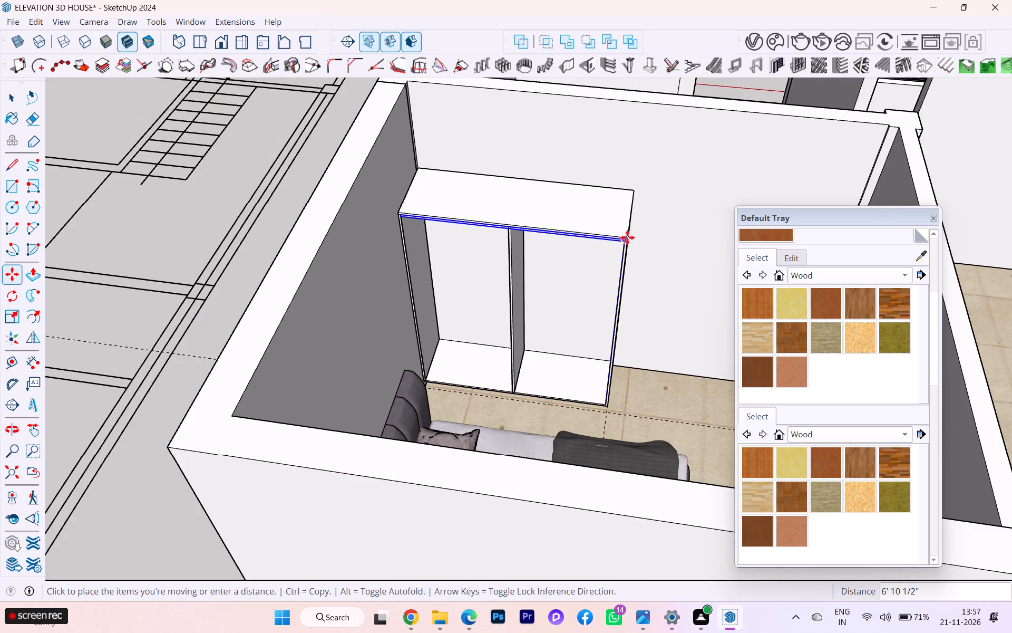
pyautogui.scroll(11, 627, 237)
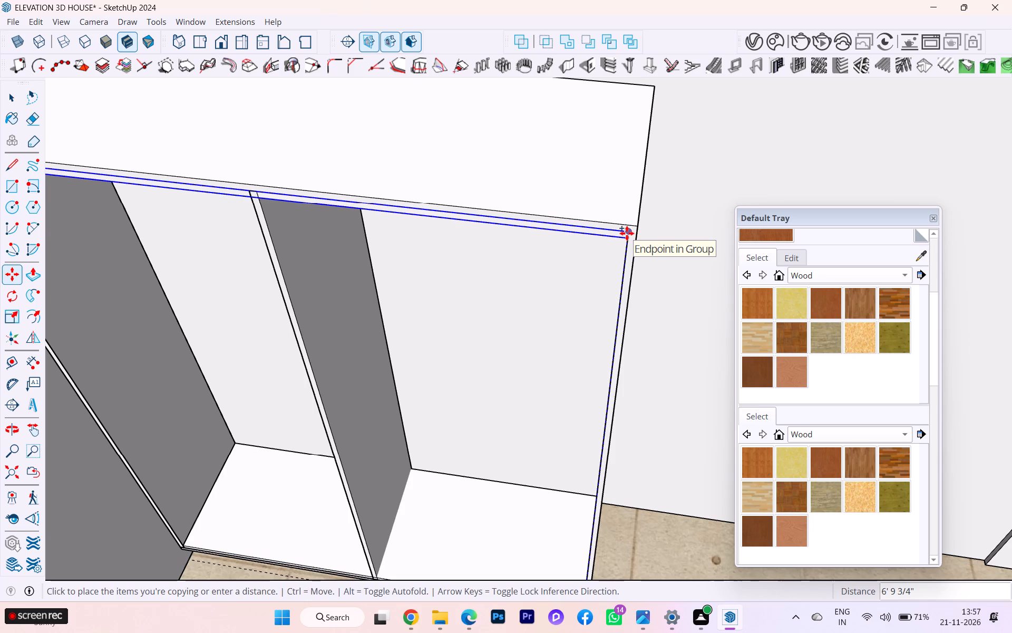
pyautogui.scroll(5, 627, 233)
pyautogui.click(626, 231)
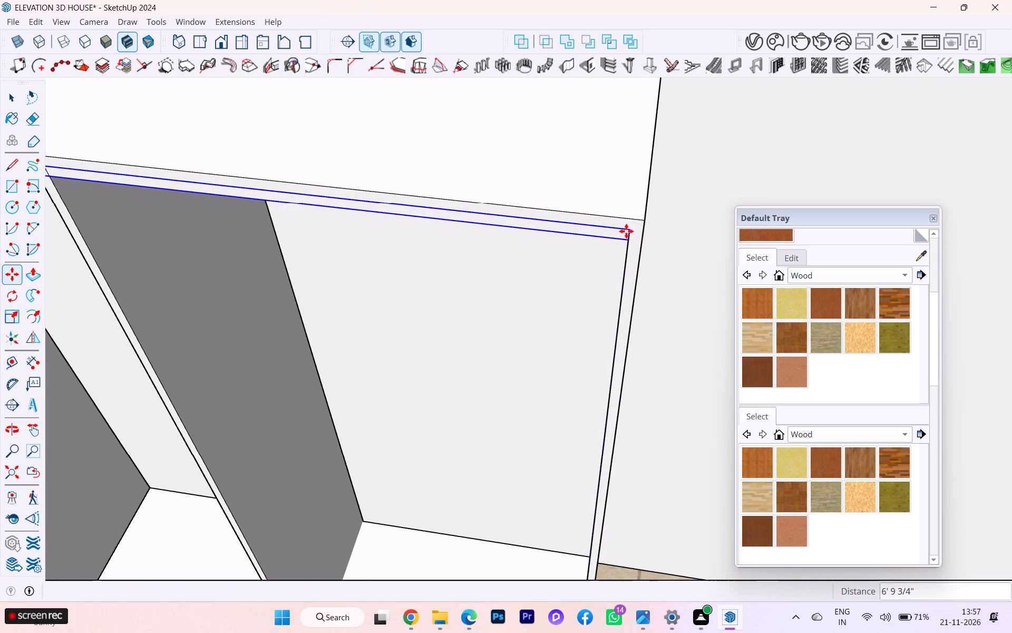
pyautogui.write('/5')
pyautogui.press('Return')
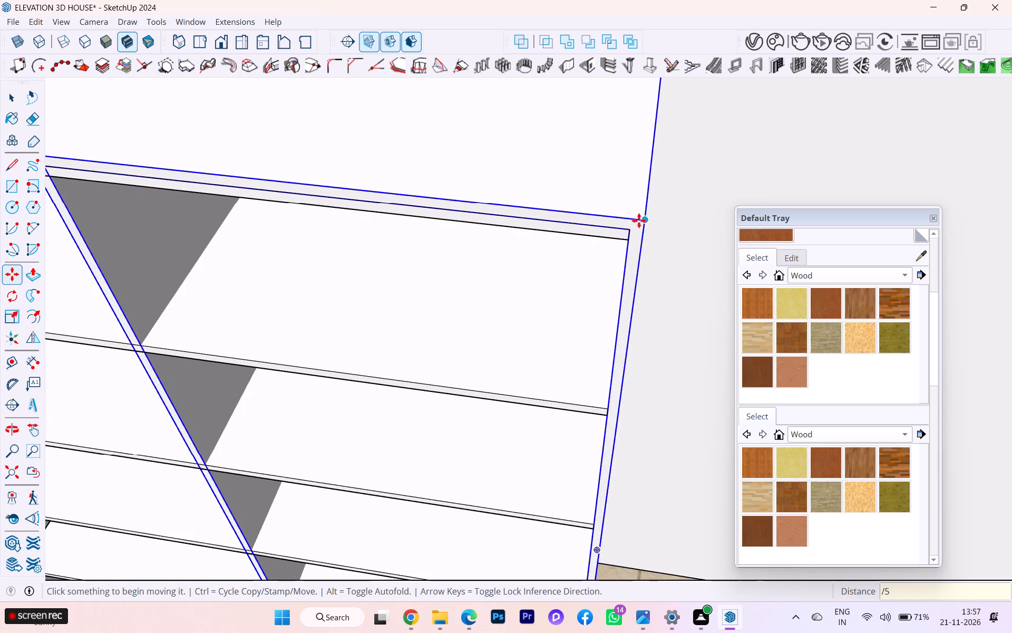
# Inspect the bedroom wardrobe's arrayed shelves and carcass from the front, above and side, picking individual shelves and the carcass to check them.
pyautogui.scroll(-3, 636, 237)
pyautogui.scroll(4, 641, 268)
pyautogui.scroll(-4, 641, 268)
pyautogui.scroll(2, 649, 263)
pyautogui.scroll(-6, 649, 263)
pyautogui.scroll(-3, 557, 303)
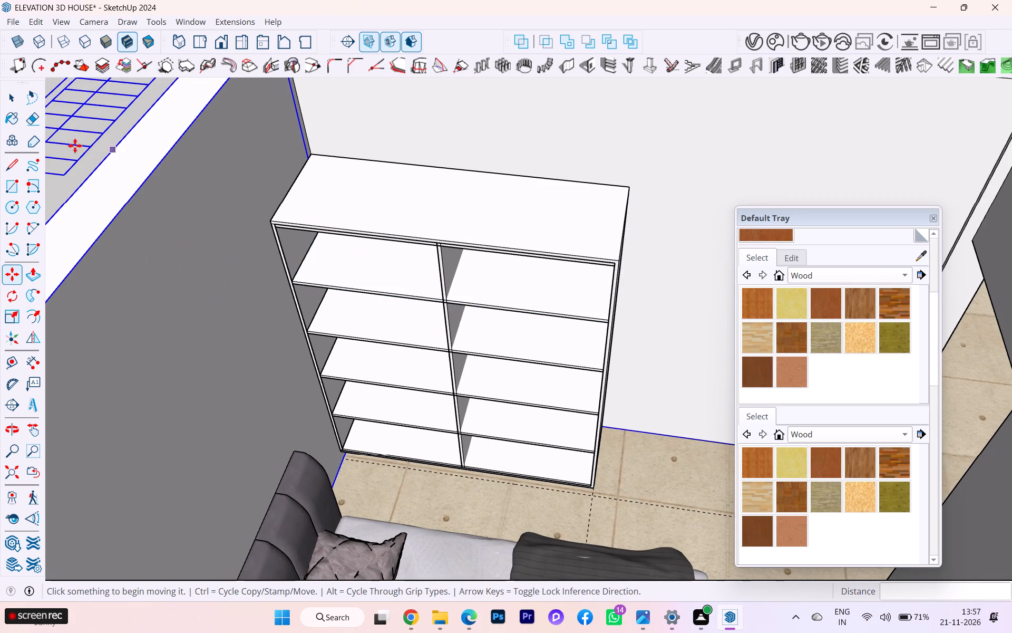
pyautogui.click(3, 101)
pyautogui.click(426, 317)
pyautogui.scroll(3, 476, 305)
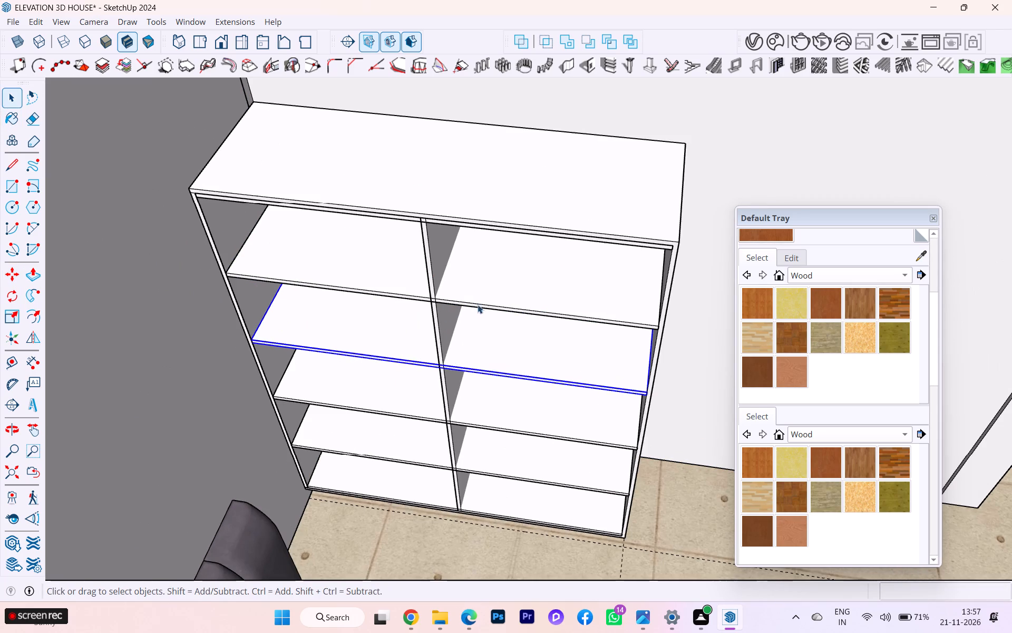
pyautogui.click(488, 296)
pyautogui.moveTo(447, 341); pyautogui.dragTo(510, 254, button='middle')
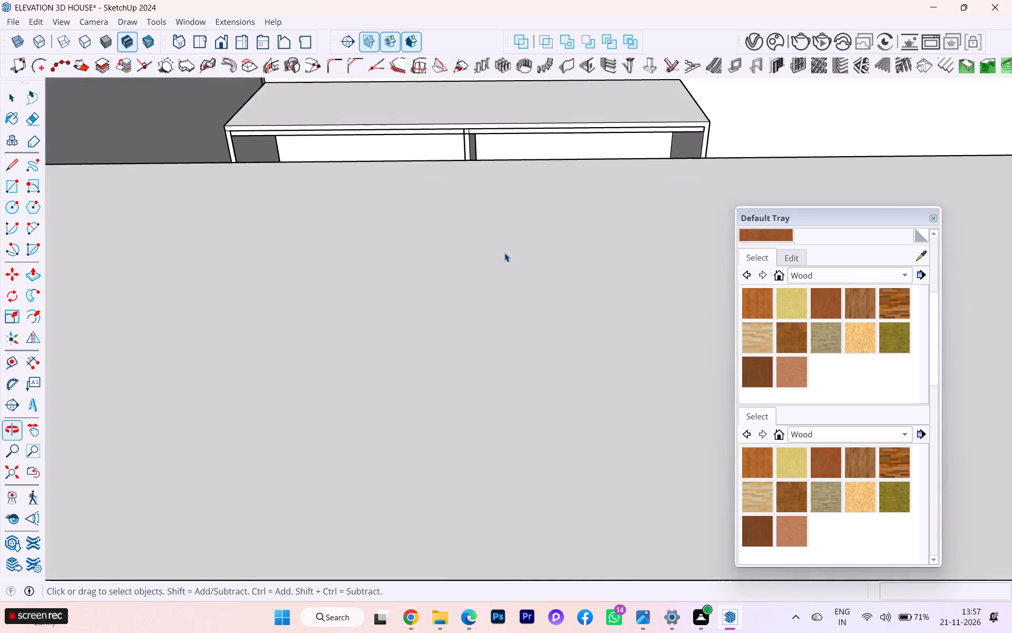
pyautogui.moveTo(499, 264); pyautogui.dragTo(509, 359, button='middle')
pyautogui.scroll(-2, 508, 365)
pyautogui.scroll(1, 503, 375)
pyautogui.scroll(-2, 503, 377)
pyautogui.scroll(-2, 385, 395)
pyautogui.scroll(1, 379, 395)
pyautogui.scroll(-4, 379, 395)
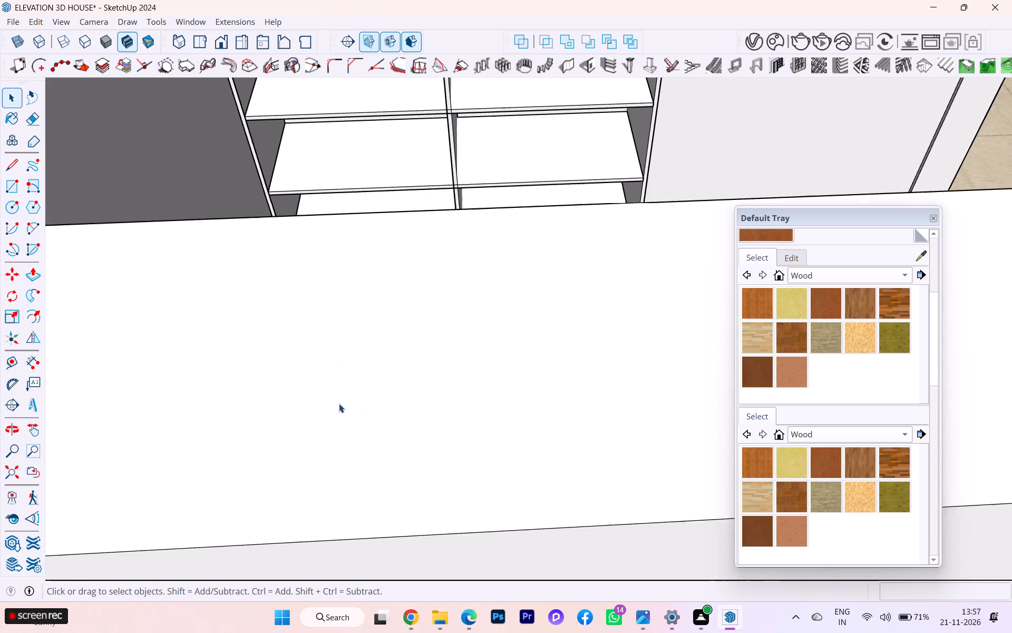
pyautogui.scroll(-1, 339, 404)
pyautogui.scroll(1, 340, 404)
pyautogui.scroll(-1, 338, 404)
pyautogui.scroll(-6, 280, 395)
pyautogui.scroll(-3, 468, 356)
pyautogui.scroll(2, 474, 356)
pyautogui.scroll(-3, 532, 348)
pyautogui.scroll(1, 532, 349)
pyautogui.scroll(-5, 547, 347)
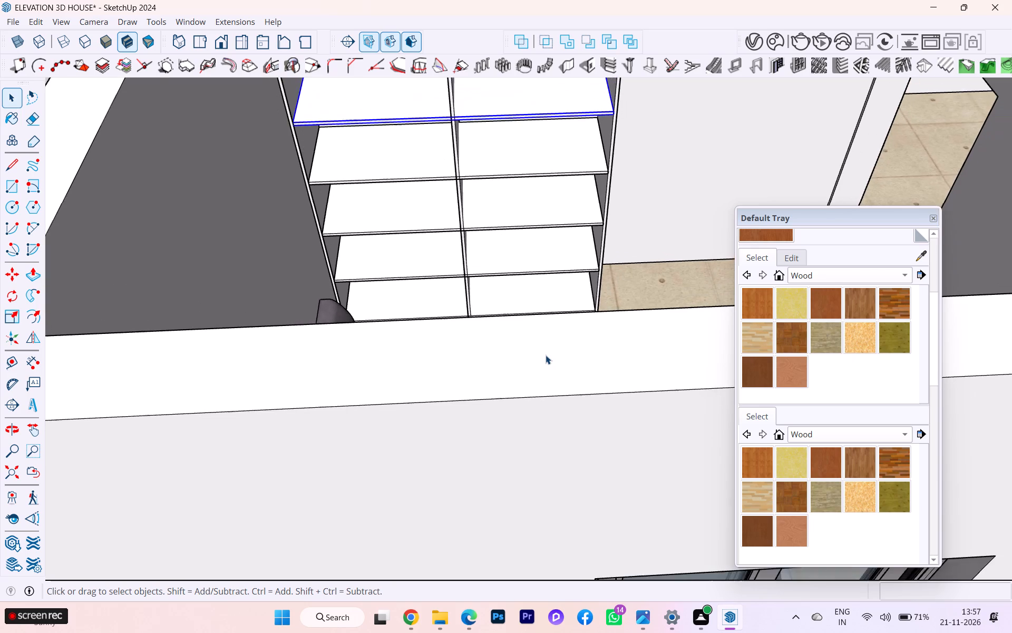
pyautogui.scroll(-3, 546, 355)
pyautogui.scroll(1, 553, 355)
pyautogui.scroll(-1, 553, 355)
pyautogui.scroll(-6, 443, 369)
pyautogui.scroll(-1, 557, 341)
pyautogui.scroll(1, 557, 341)
pyautogui.scroll(-1, 557, 341)
pyautogui.moveTo(491, 354); pyautogui.dragTo(322, 364, button='middle')
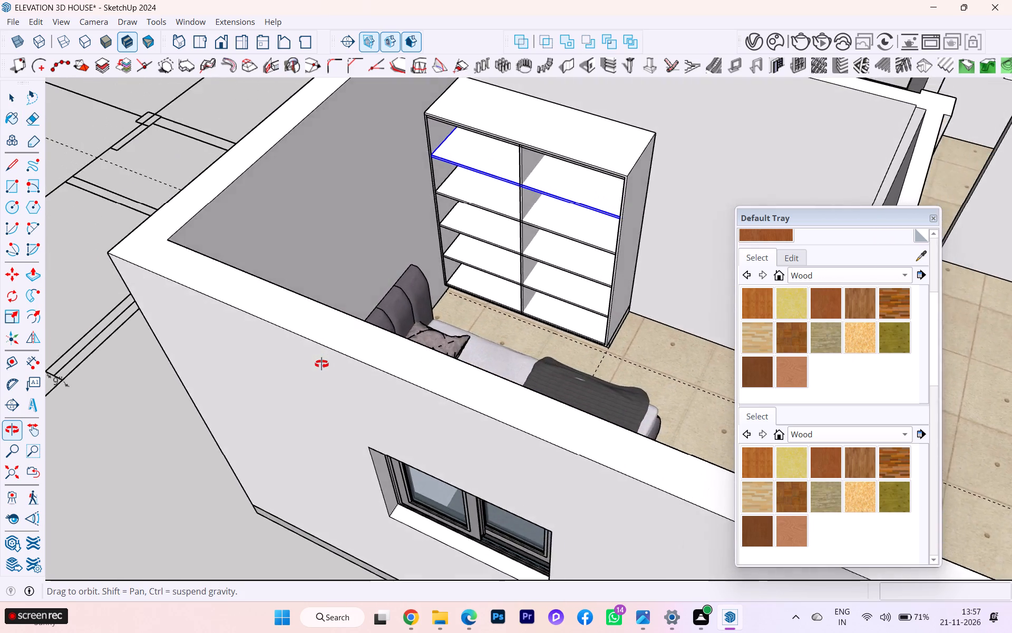
pyautogui.moveTo(322, 364); pyautogui.dragTo(216, 323, button='middle')
pyautogui.scroll(-3, 307, 321)
pyautogui.scroll(4, 642, 304)
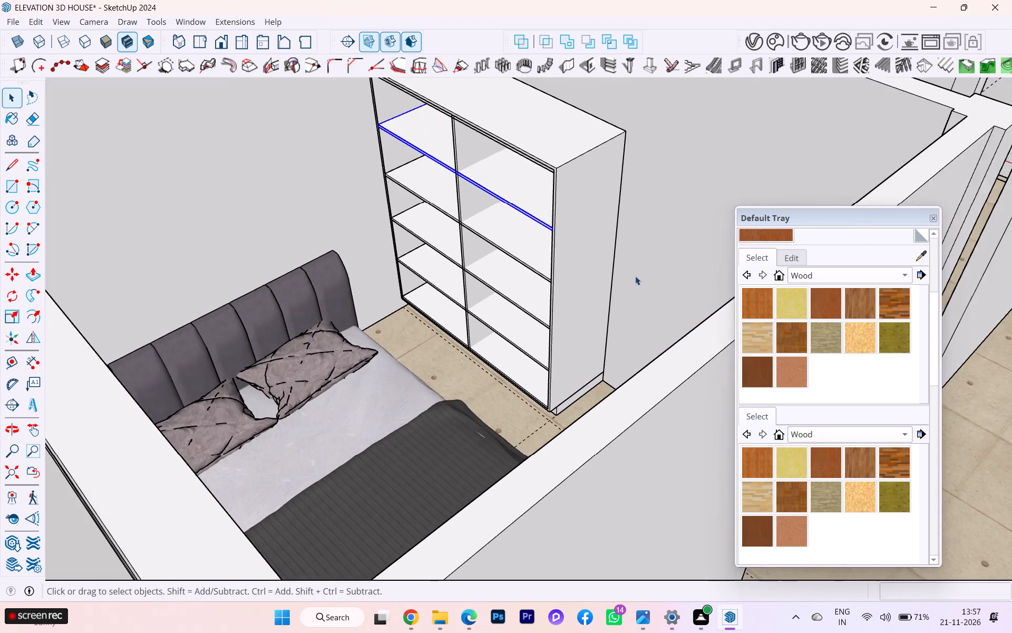
pyautogui.scroll(1, 635, 276)
pyautogui.scroll(-2, 633, 279)
pyautogui.scroll(1, 628, 285)
pyautogui.scroll(-1, 520, 301)
pyautogui.click(583, 259)
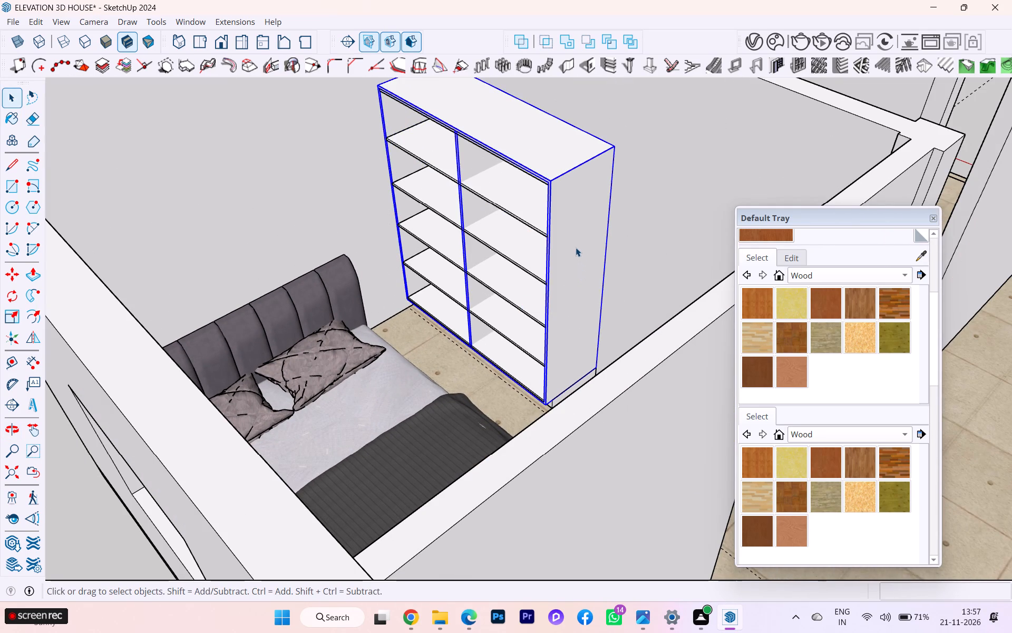
pyautogui.scroll(3, 571, 246)
pyautogui.scroll(-1, 571, 246)
pyautogui.scroll(2, 571, 246)
pyautogui.scroll(-1, 471, 261)
pyautogui.moveTo(471, 261); pyautogui.dragTo(681, 264, button='middle')
pyautogui.scroll(3, 499, 185)
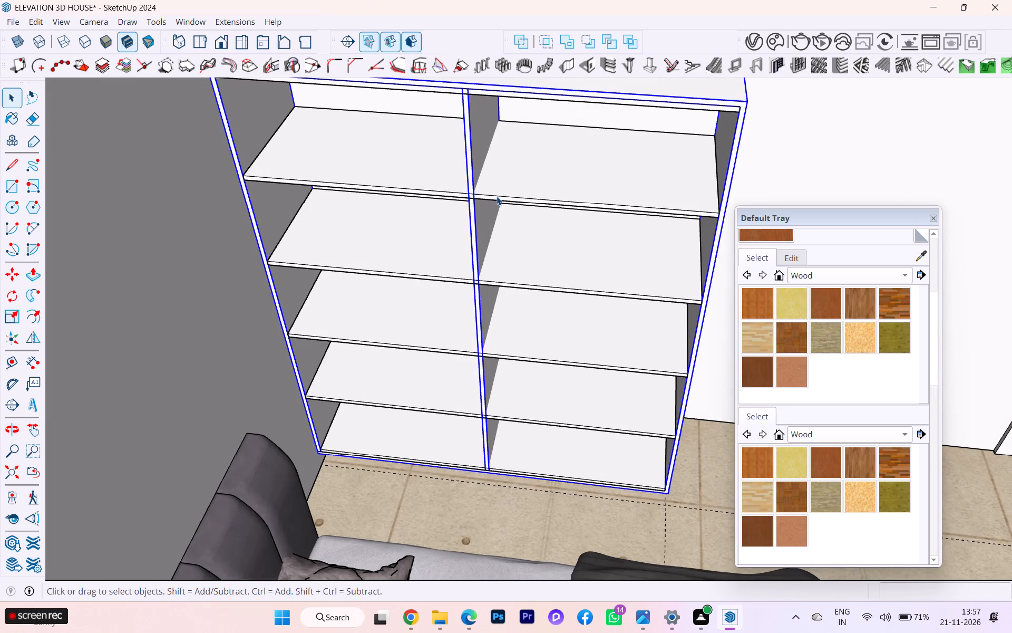
pyautogui.scroll(-4, 542, 349)
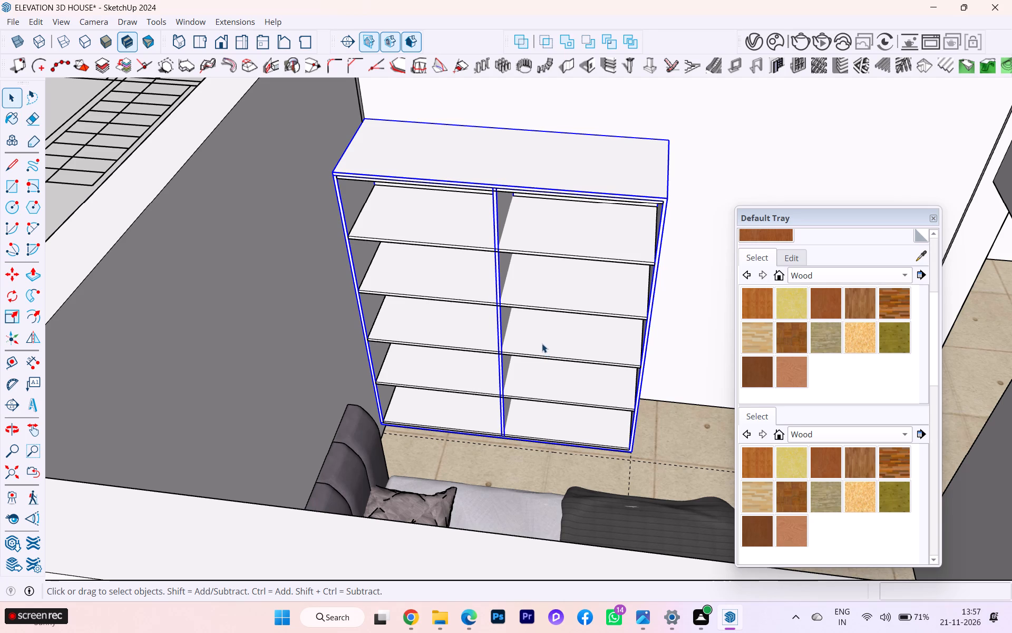
pyautogui.scroll(-2, 542, 343)
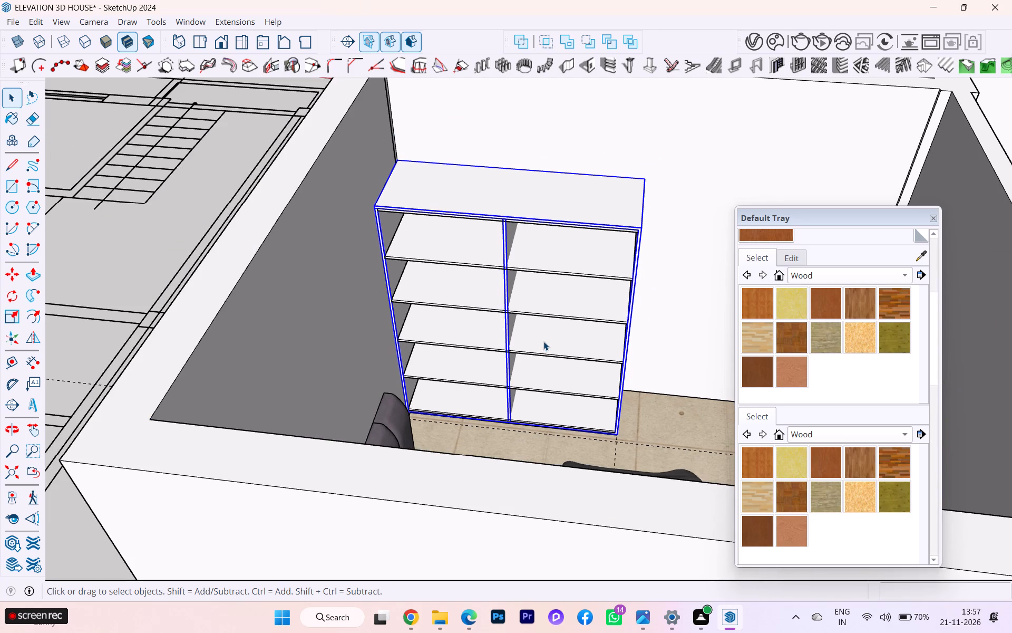
pyautogui.scroll(1, 454, 231)
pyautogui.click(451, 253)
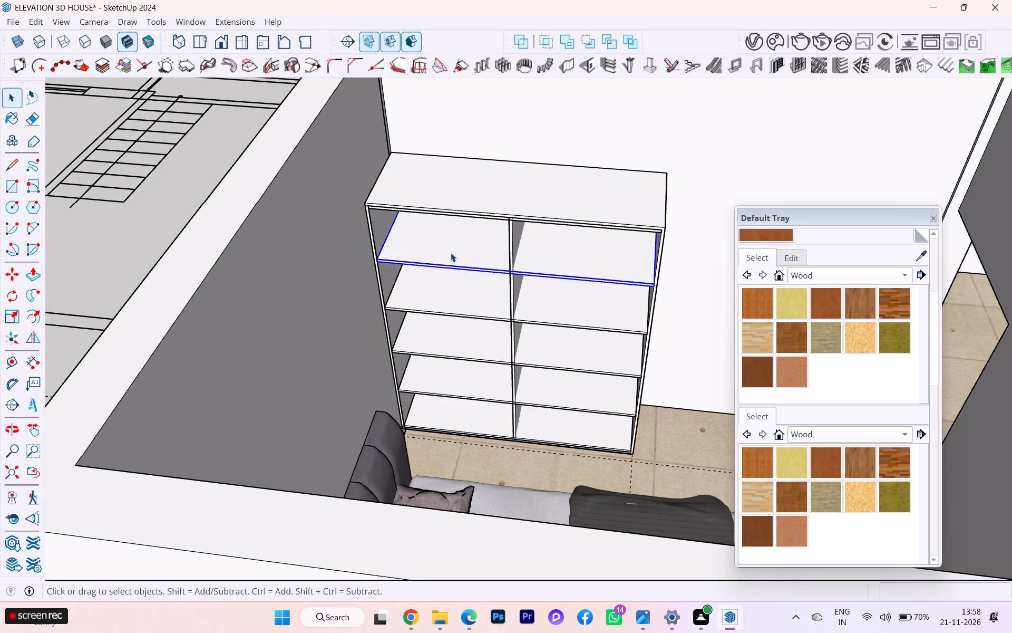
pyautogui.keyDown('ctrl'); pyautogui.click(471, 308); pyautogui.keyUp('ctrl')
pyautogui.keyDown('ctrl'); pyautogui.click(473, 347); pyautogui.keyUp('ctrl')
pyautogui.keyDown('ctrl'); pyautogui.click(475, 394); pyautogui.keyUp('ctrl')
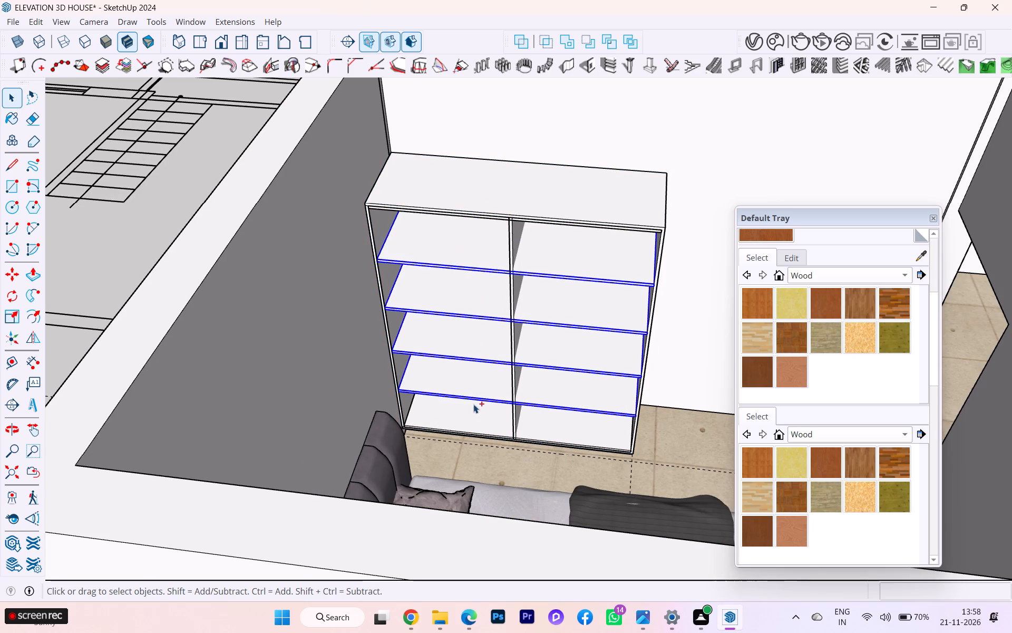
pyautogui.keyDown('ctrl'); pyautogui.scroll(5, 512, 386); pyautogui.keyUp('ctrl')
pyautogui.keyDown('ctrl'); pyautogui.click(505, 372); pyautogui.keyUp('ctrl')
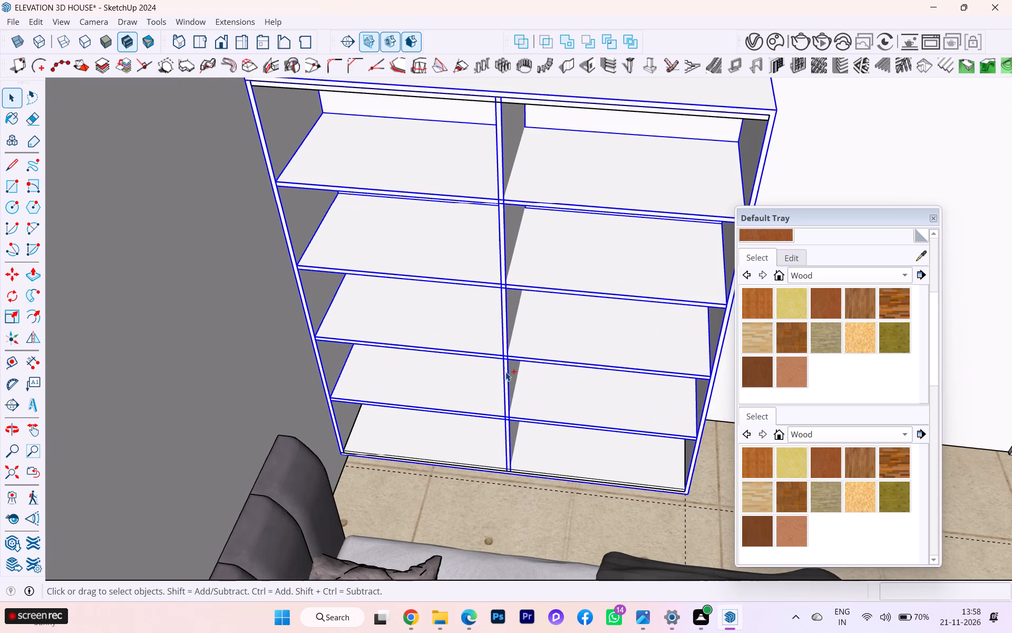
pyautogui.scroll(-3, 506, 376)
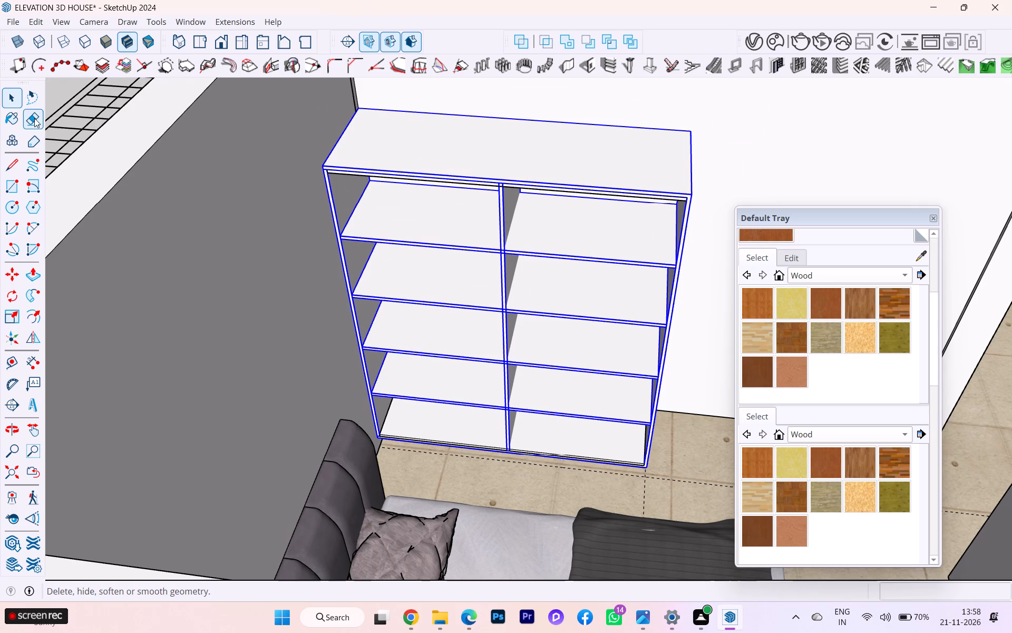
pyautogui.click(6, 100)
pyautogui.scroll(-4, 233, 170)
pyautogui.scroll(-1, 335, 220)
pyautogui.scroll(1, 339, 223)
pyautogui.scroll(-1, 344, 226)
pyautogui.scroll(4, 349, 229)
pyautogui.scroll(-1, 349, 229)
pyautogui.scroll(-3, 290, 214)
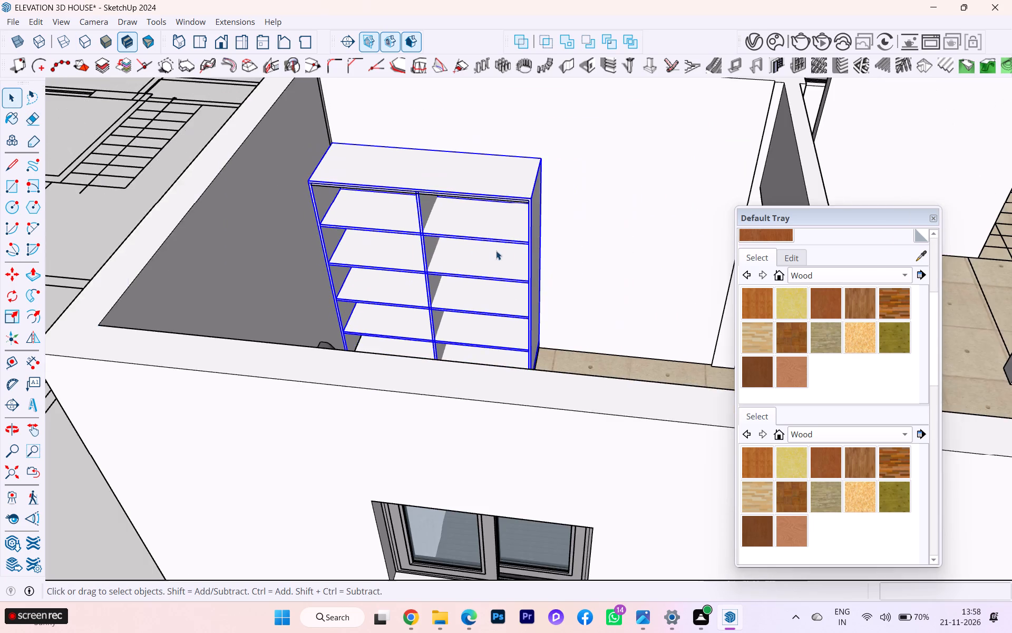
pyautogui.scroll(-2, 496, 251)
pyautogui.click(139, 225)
# Delete the extra shelf panel lying directly beneath the wardrobe carcass's top.
pyautogui.scroll(-1, 423, 214)
pyautogui.scroll(7, 425, 213)
pyautogui.scroll(-2, 476, 200)
pyautogui.scroll(3, 476, 200)
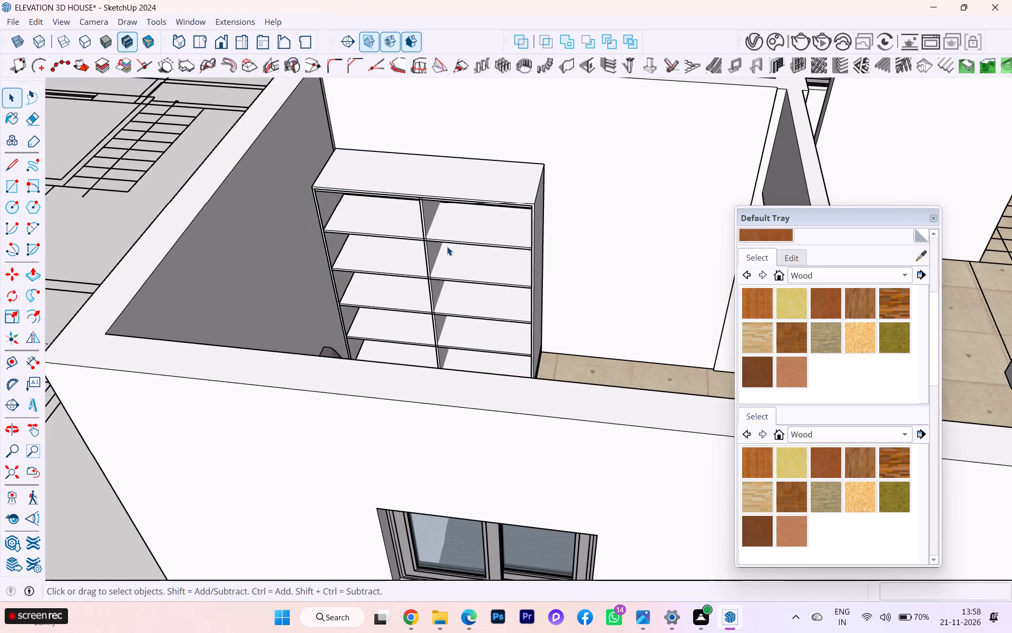
pyautogui.scroll(2, 451, 246)
pyautogui.scroll(-2, 468, 212)
pyautogui.scroll(9, 468, 212)
pyautogui.scroll(-1, 473, 193)
pyautogui.moveTo(366, 196); pyautogui.dragTo(374, 186, button='middle')
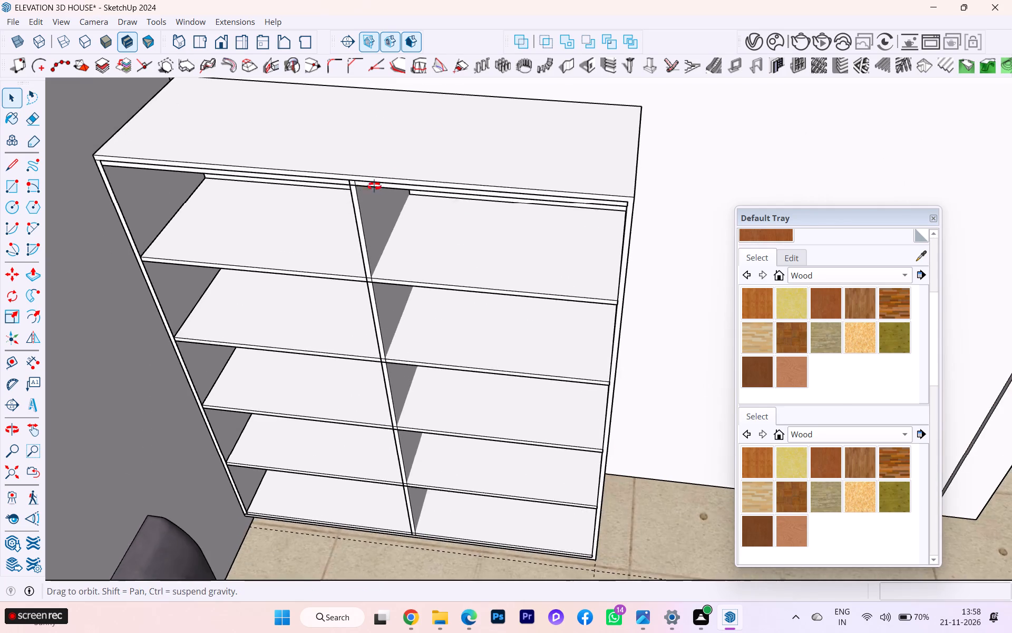
pyautogui.moveTo(374, 186); pyautogui.dragTo(443, 157, button='middle')
pyautogui.scroll(2, 425, 158)
pyautogui.click(376, 150)
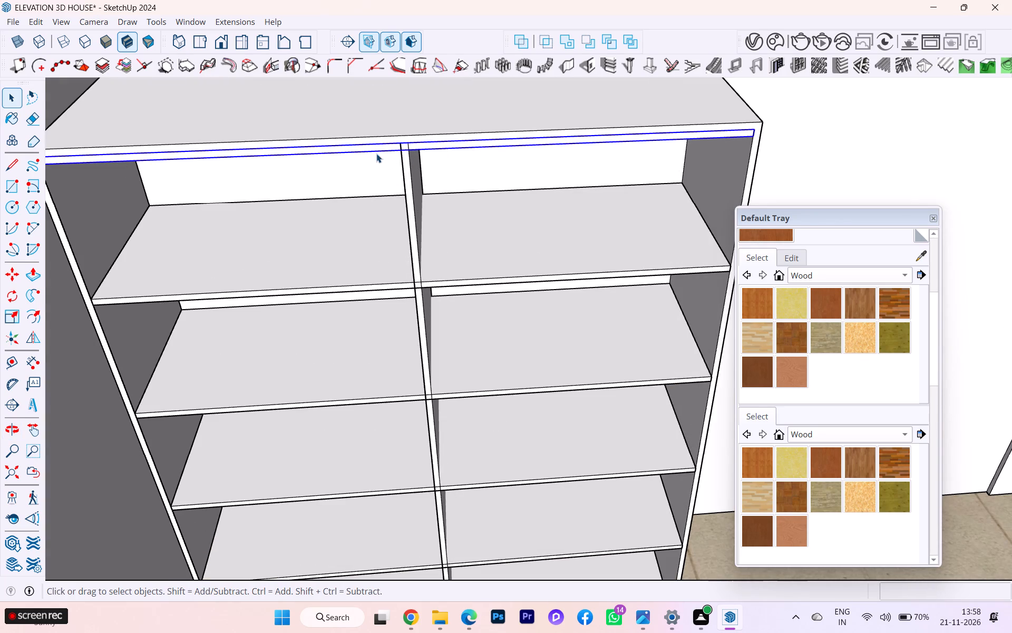
pyautogui.press('Delete')
# Delete the separate bottom shelf panel resting on the wardrobe carcass's base.
pyautogui.scroll(-2, 395, 172)
pyautogui.scroll(1, 396, 175)
pyautogui.scroll(-7, 397, 176)
pyautogui.scroll(-2, 475, 380)
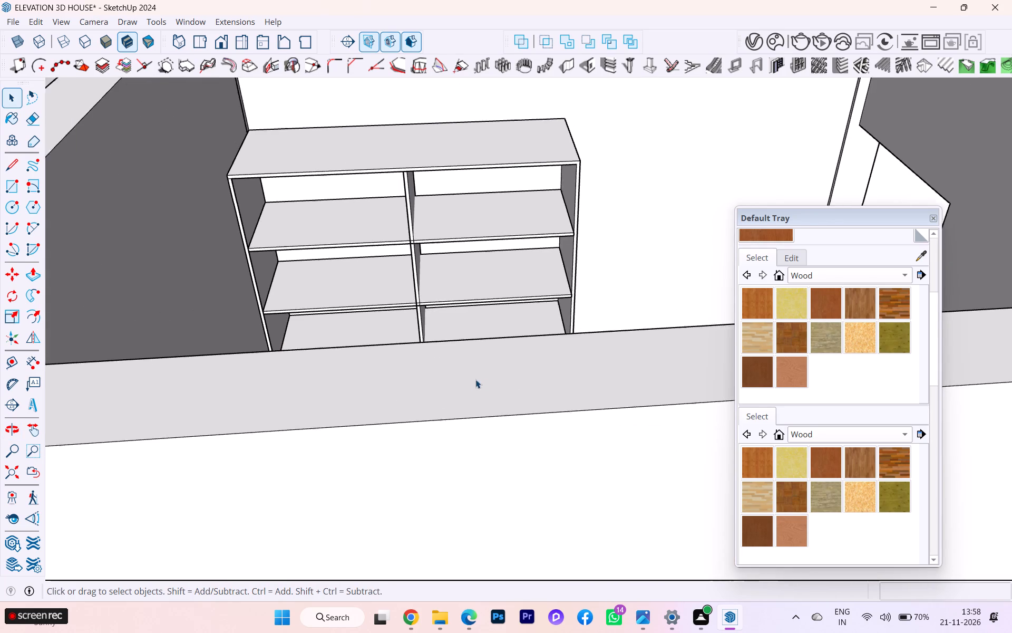
pyautogui.moveTo(473, 389); pyautogui.dragTo(447, 460, button='middle')
pyautogui.scroll(7, 499, 380)
pyautogui.click(499, 321)
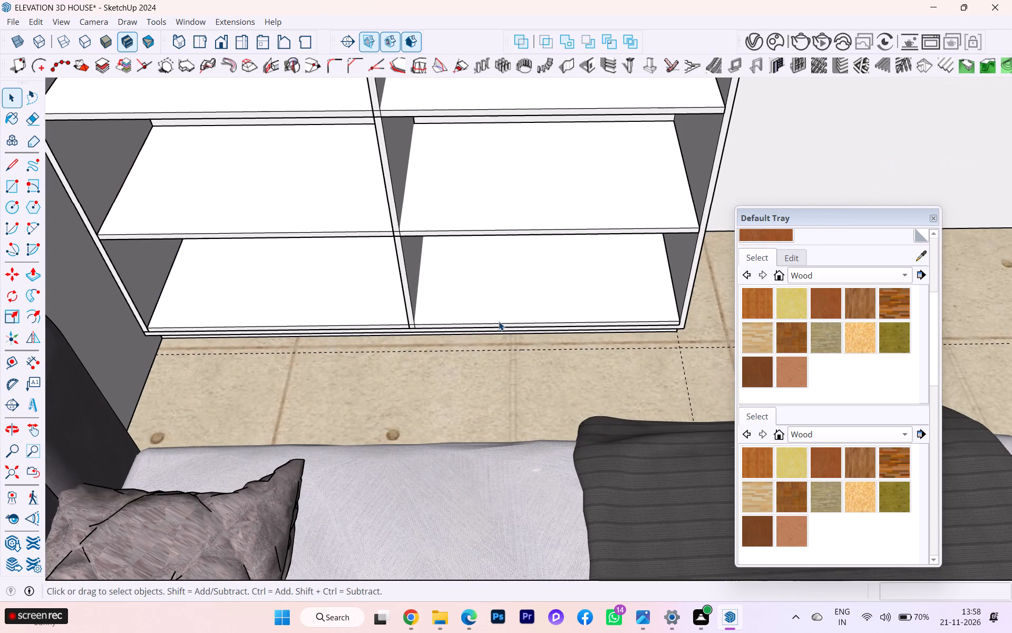
pyautogui.press('Delete')
# Review the lower part of the wardrobe and the whole model, ending back at the corner bedroom's wardrobe.
pyautogui.scroll(-3, 501, 325)
pyautogui.moveTo(503, 341); pyautogui.dragTo(544, 327, button='middle')
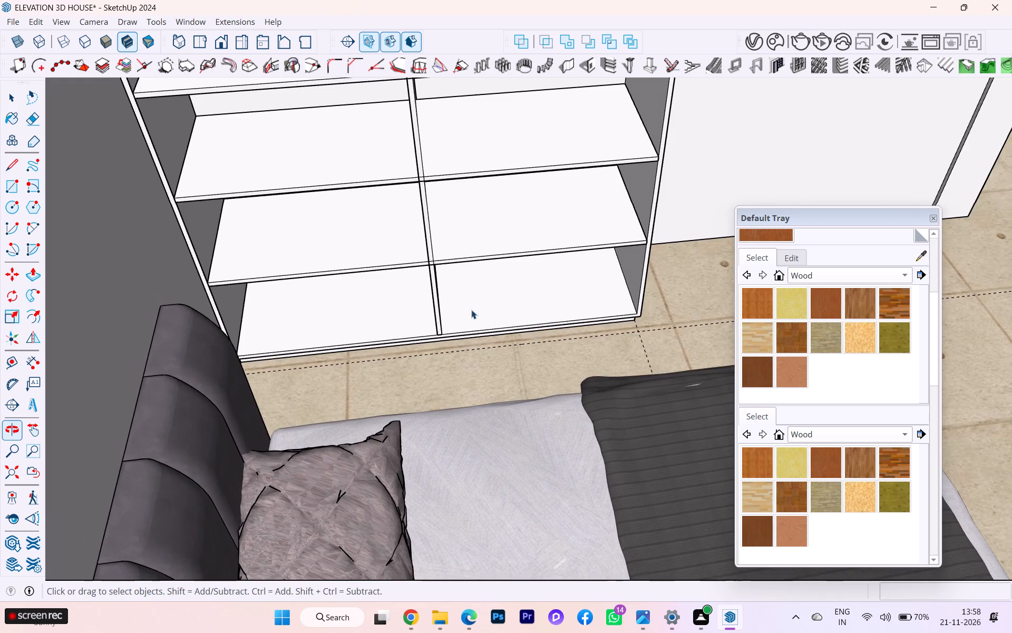
pyautogui.scroll(-4, 460, 311)
pyautogui.click(9, 474)
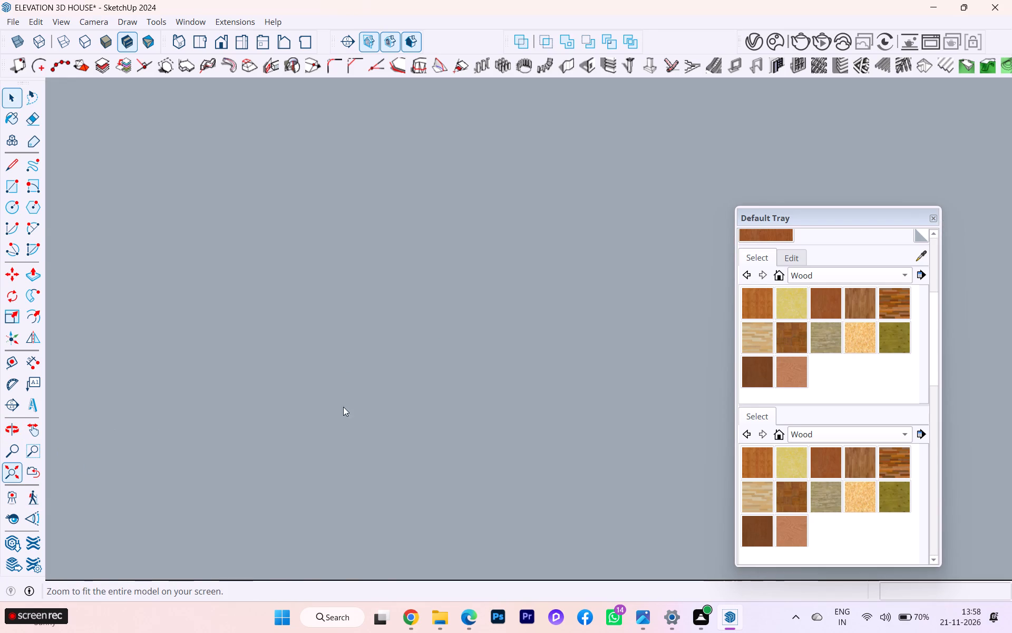
pyautogui.scroll(-1, 522, 417)
pyautogui.scroll(2, 643, 320)
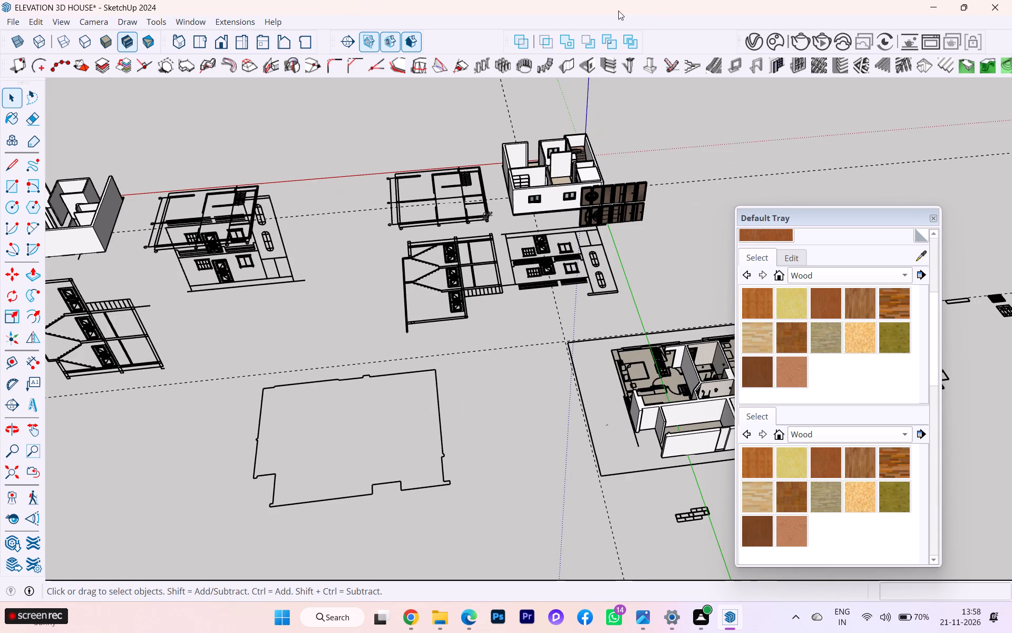
pyautogui.scroll(9, 527, 173)
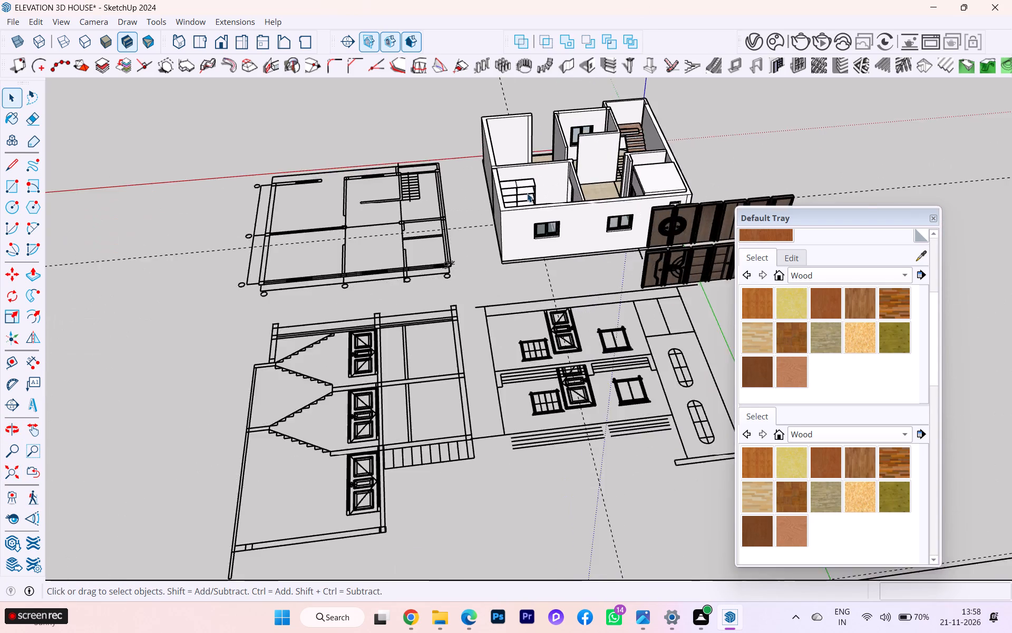
pyautogui.scroll(12, 527, 193)
pyautogui.scroll(-1, 524, 199)
pyautogui.scroll(8, 524, 199)
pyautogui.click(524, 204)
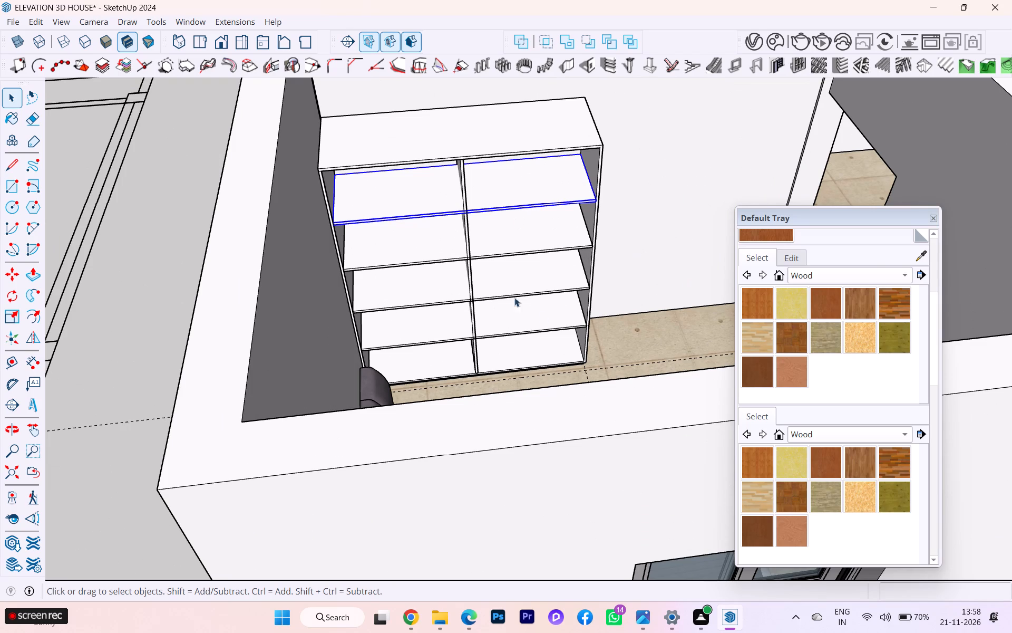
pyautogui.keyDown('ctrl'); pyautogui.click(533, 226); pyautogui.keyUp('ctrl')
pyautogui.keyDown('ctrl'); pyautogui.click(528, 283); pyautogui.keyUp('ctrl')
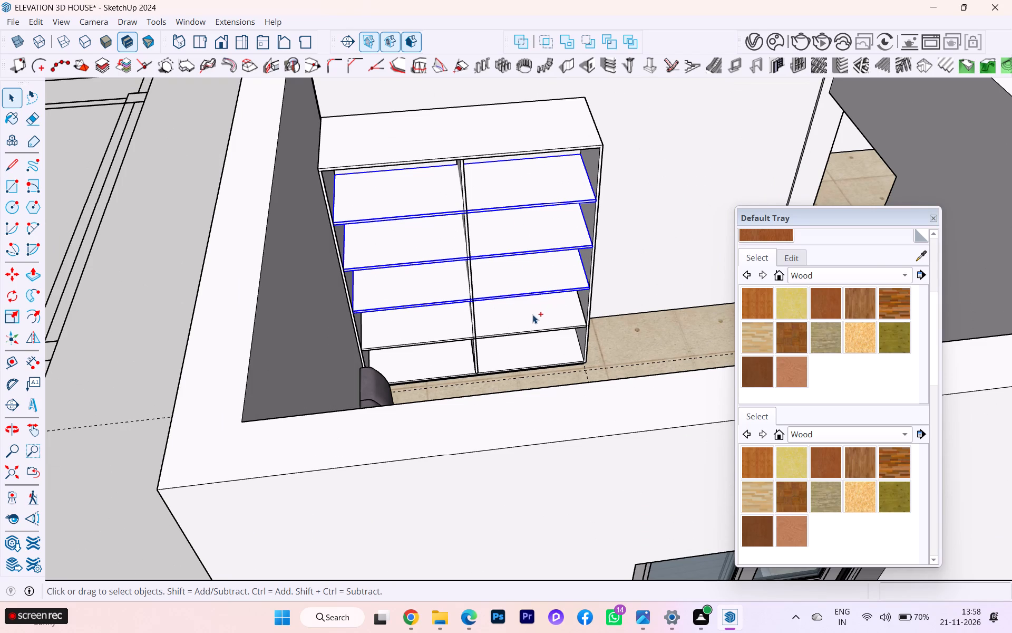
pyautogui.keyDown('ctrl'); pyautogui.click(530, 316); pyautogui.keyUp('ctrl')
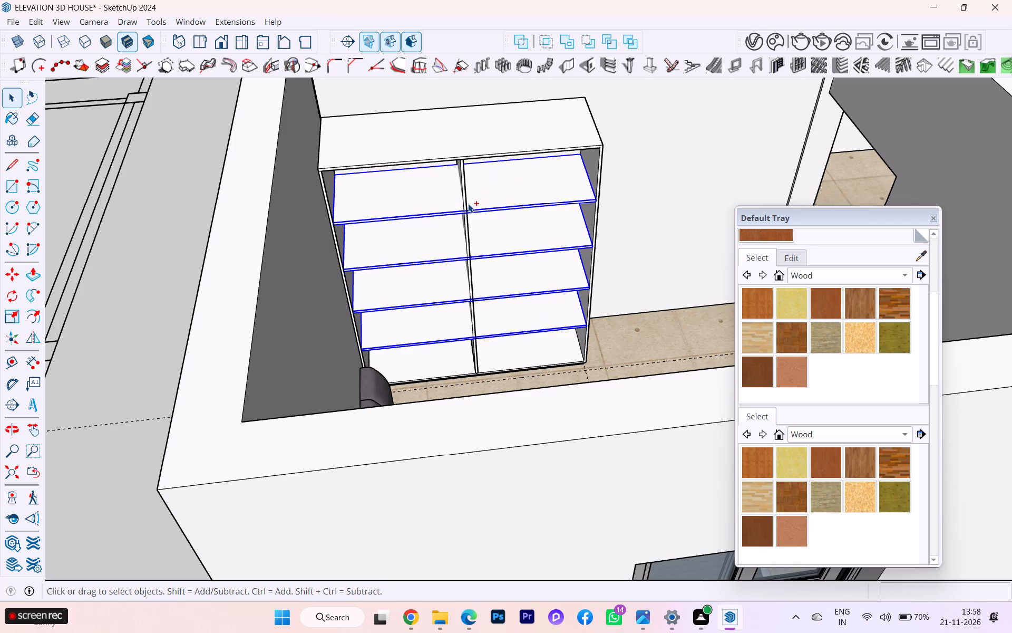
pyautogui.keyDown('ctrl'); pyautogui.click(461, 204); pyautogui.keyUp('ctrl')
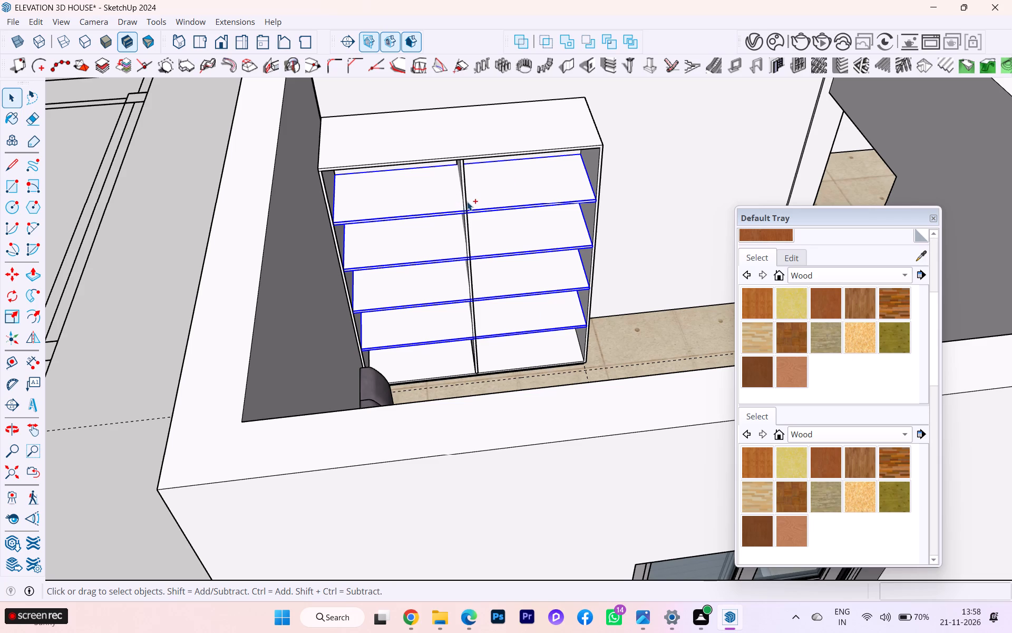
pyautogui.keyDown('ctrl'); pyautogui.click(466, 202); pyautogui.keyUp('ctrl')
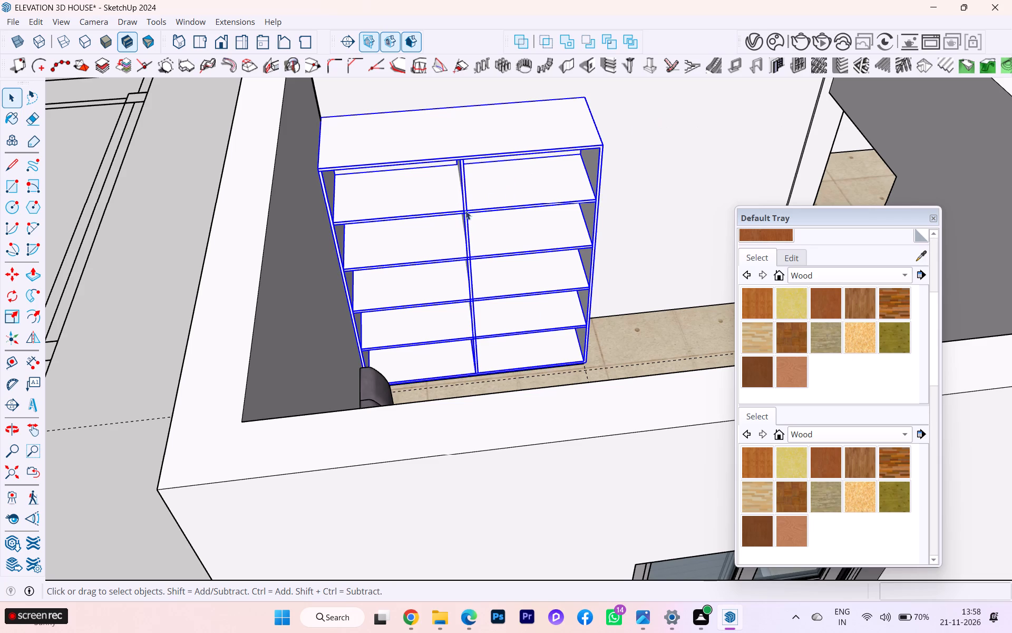
# Apply the Union solid tool to the wardrobe's carcass and its four shelves together.
pyautogui.doubleClick(463, 214)
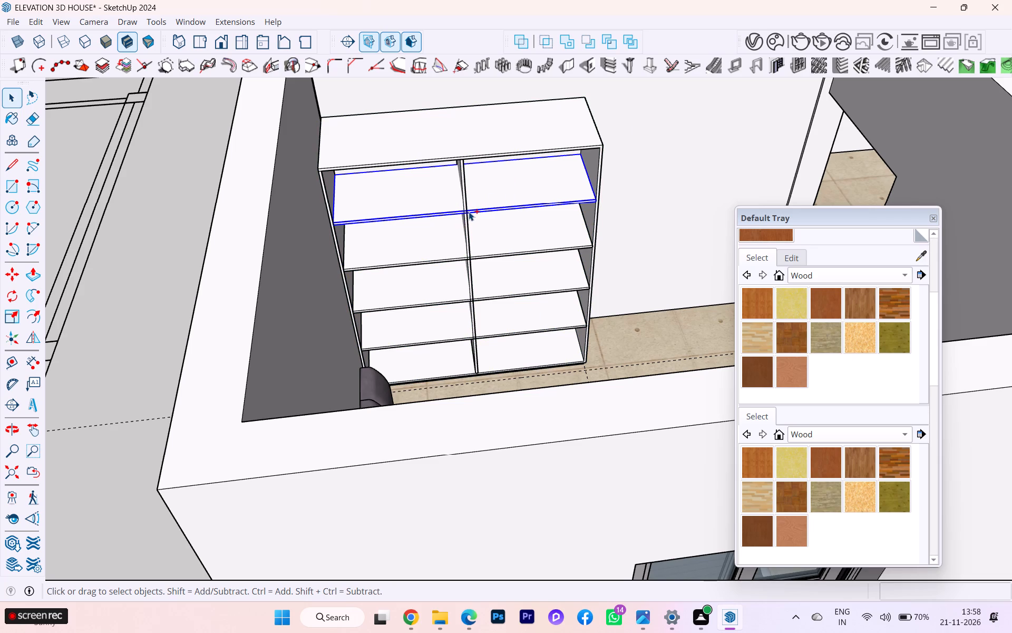
pyautogui.keyDown('ctrl'); pyautogui.click(466, 222); pyautogui.keyUp('ctrl')
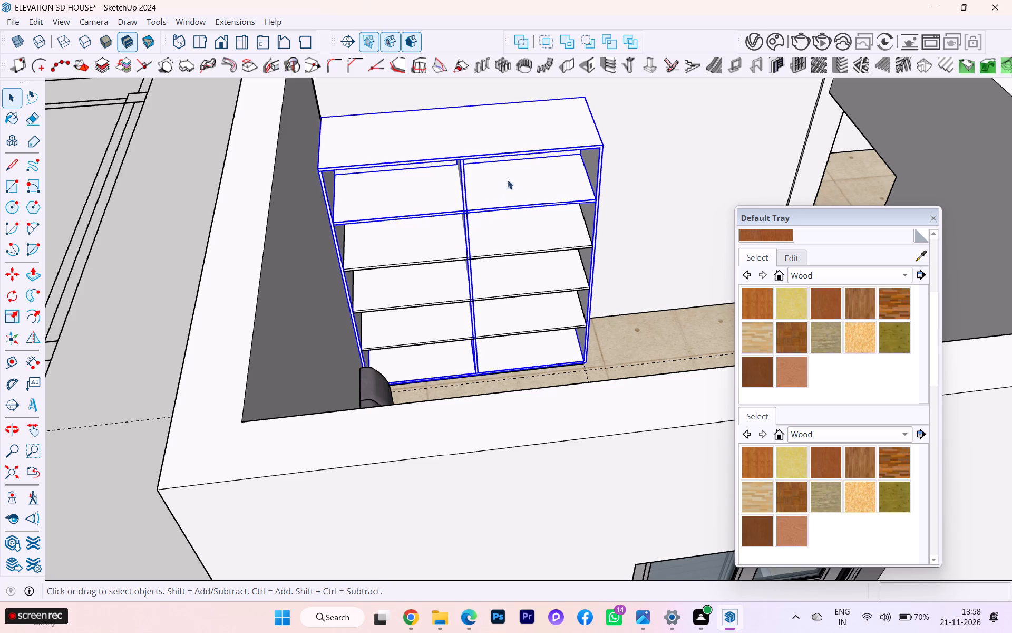
pyautogui.keyDown('ctrl'); pyautogui.click(503, 202); pyautogui.keyUp('ctrl')
pyautogui.keyDown('ctrl'); pyautogui.click(514, 255); pyautogui.keyUp('ctrl')
pyautogui.keyDown('ctrl'); pyautogui.click(522, 294); pyautogui.keyUp('ctrl')
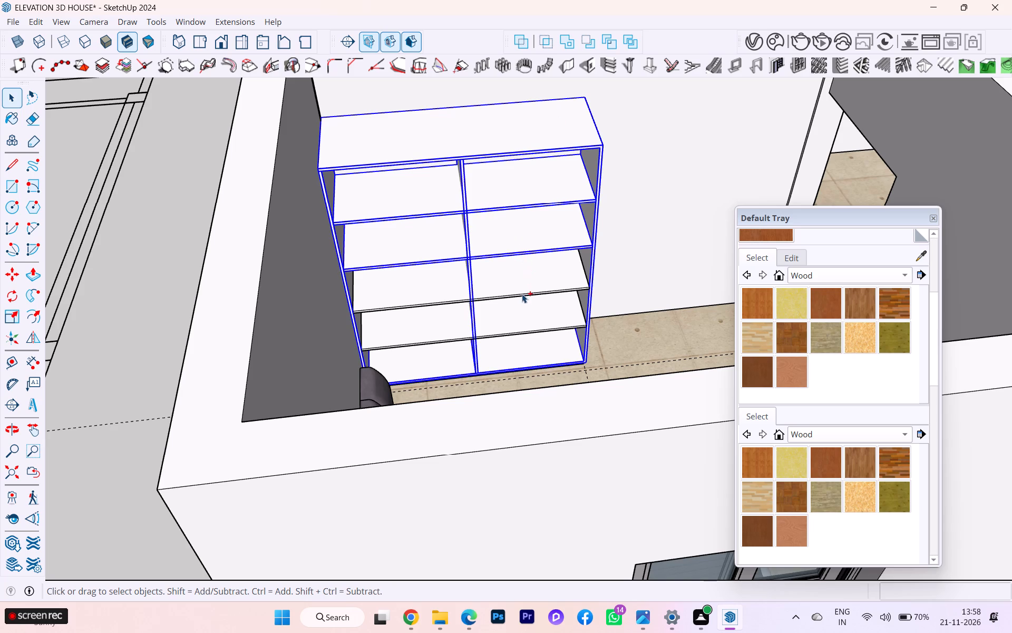
pyautogui.keyDown('ctrl'); pyautogui.click(520, 328); pyautogui.keyUp('ctrl')
pyautogui.click(565, 42)
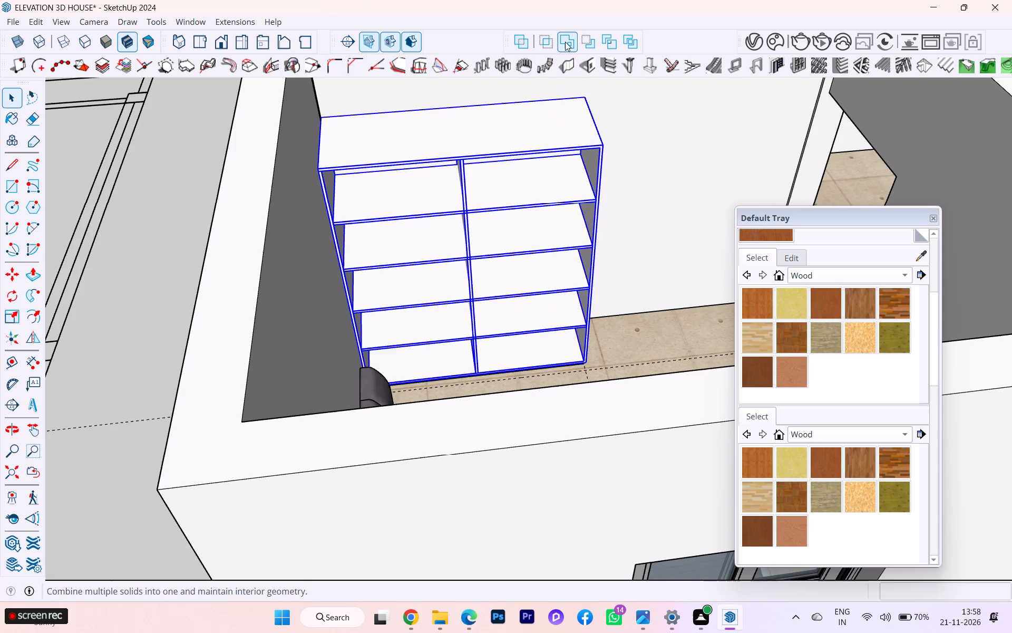
pyautogui.click(572, 323)
pyautogui.scroll(-1, 545, 283)
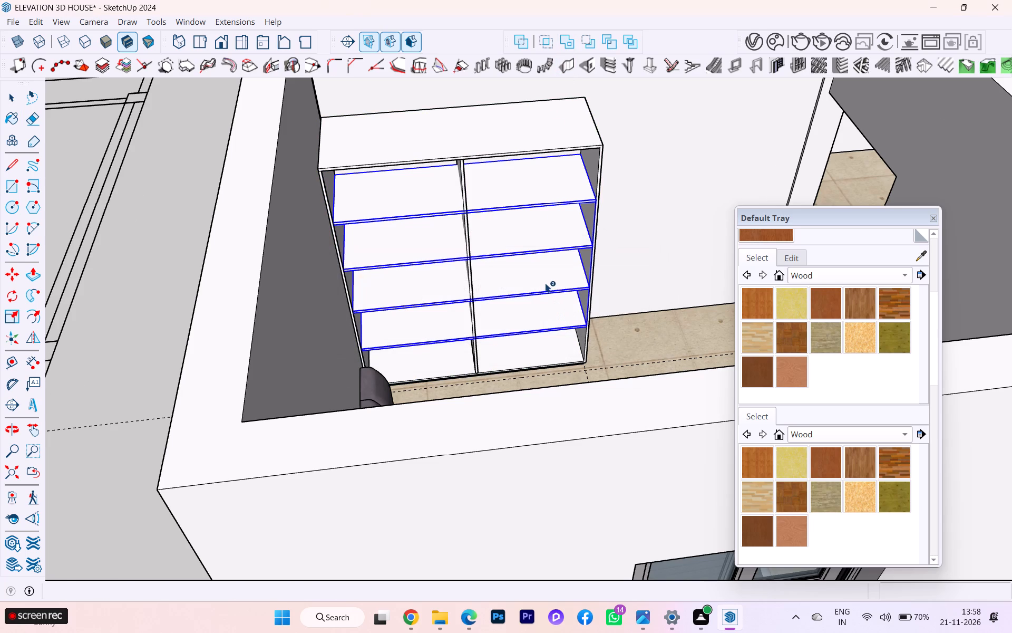
pyautogui.scroll(-1, 545, 283)
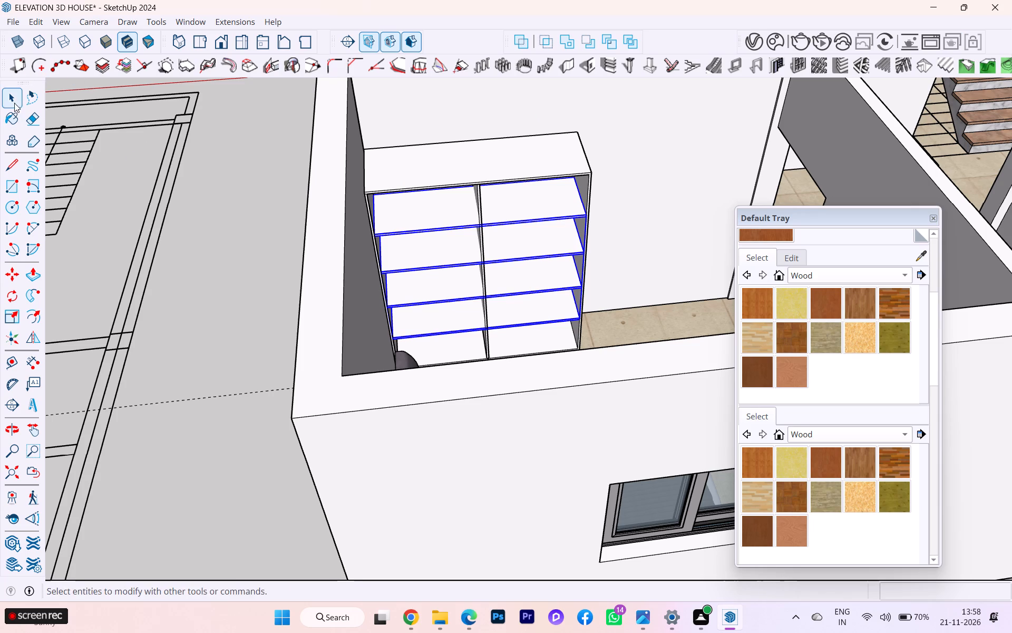
pyautogui.click(14, 93)
pyautogui.click(233, 151)
# Delete the central vertical divider inside the wardrobe's carcass group and leave the group.
pyautogui.scroll(-1, 402, 219)
pyautogui.scroll(7, 474, 235)
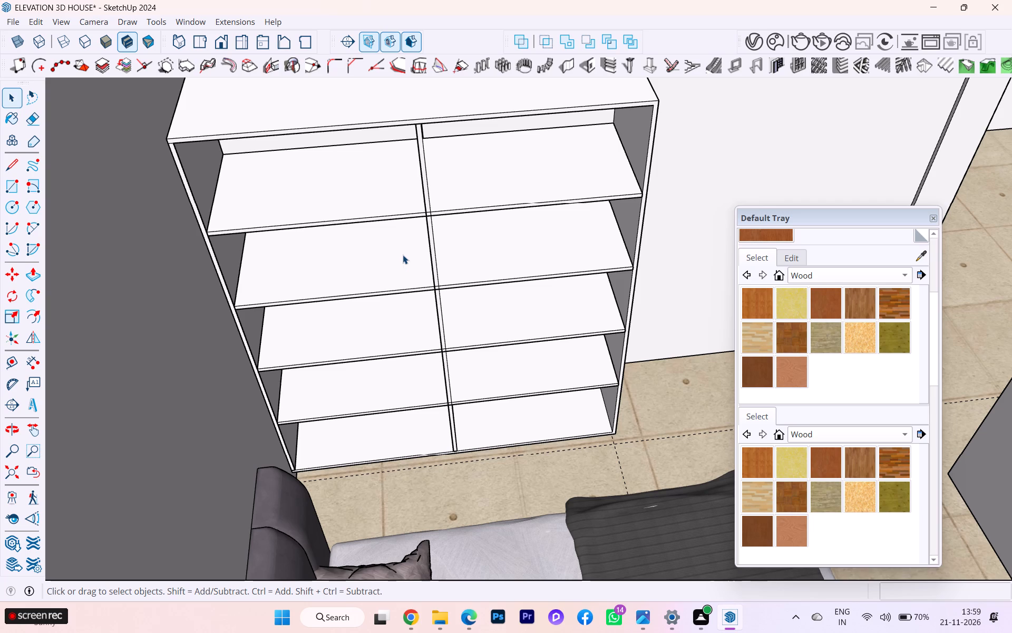
pyautogui.click(433, 245)
pyautogui.click(222, 273)
pyautogui.click(219, 271)
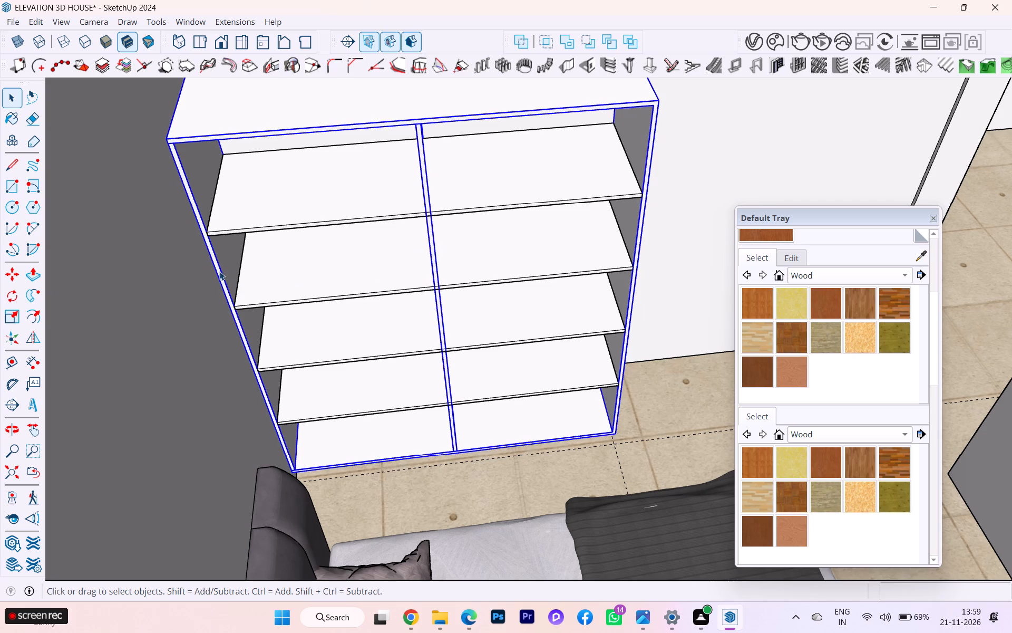
pyautogui.doubleClick(219, 257)
pyautogui.click(219, 253)
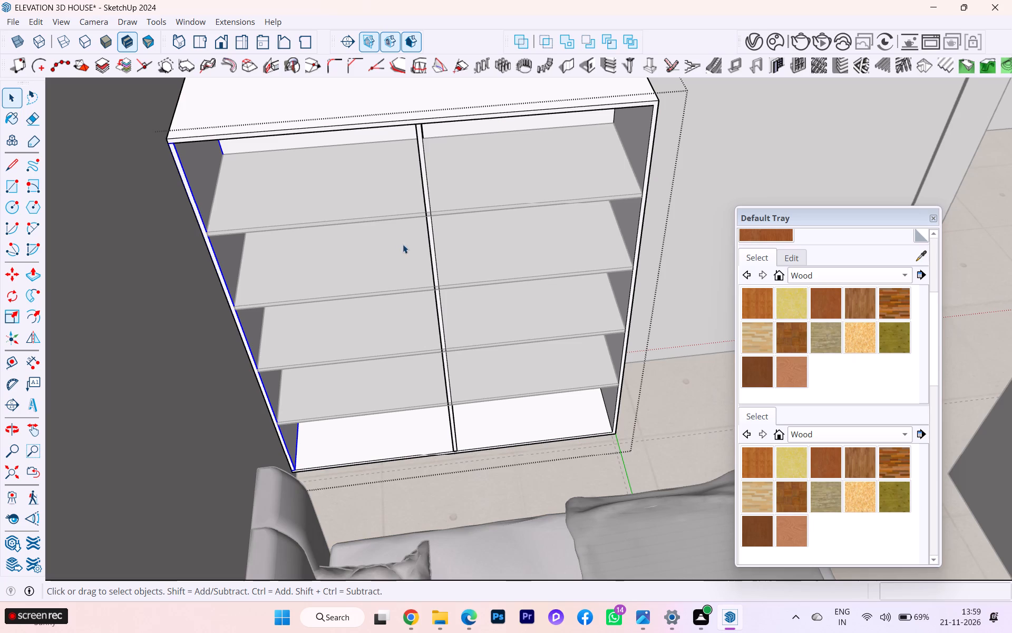
pyautogui.click(431, 222)
pyautogui.press('Pause')
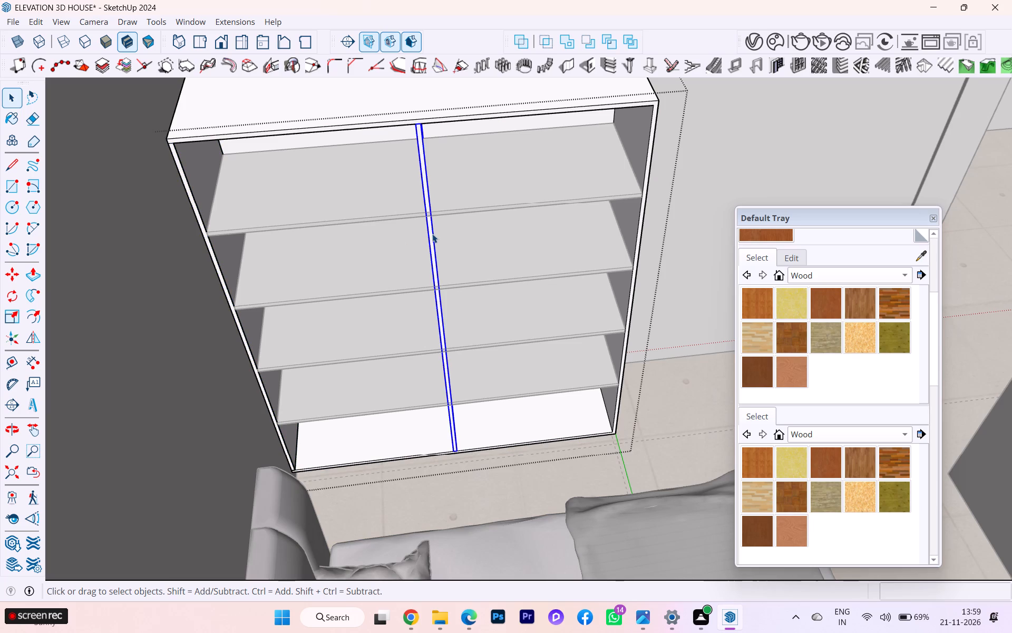
pyautogui.press('Pause')
pyautogui.press('Pause')
pyautogui.press('Delete')
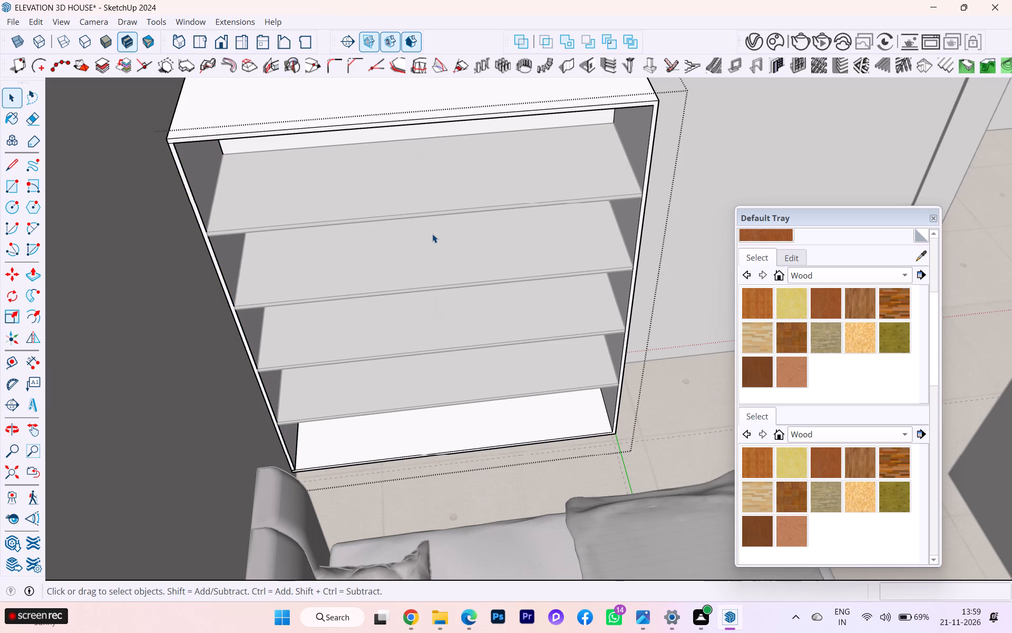
pyautogui.scroll(-5, 221, 302)
pyautogui.scroll(3, 369, 273)
pyautogui.scroll(-2, 372, 274)
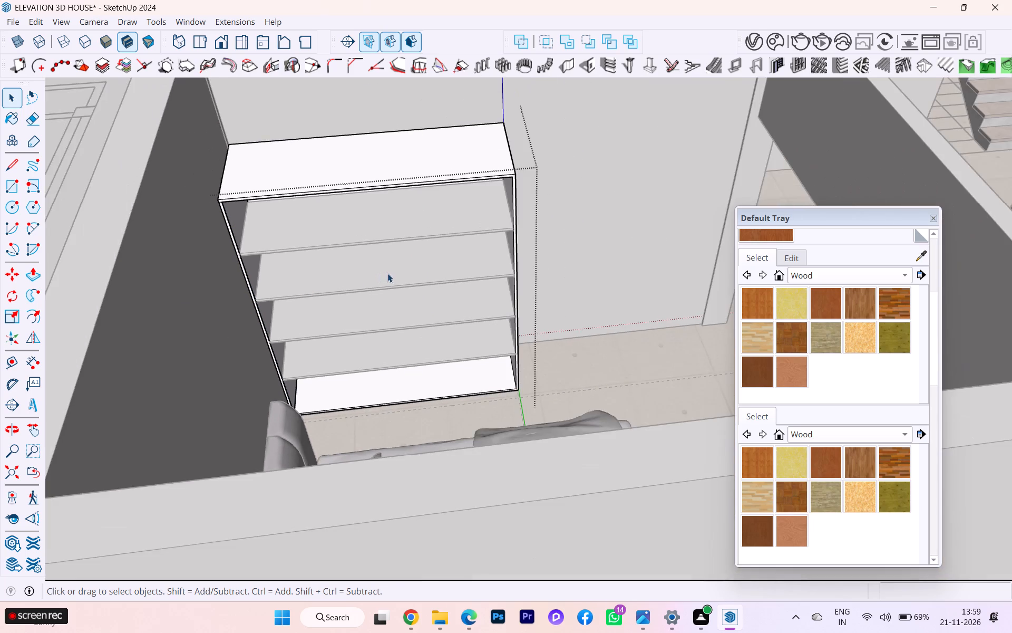
pyautogui.scroll(-1, 387, 273)
pyautogui.scroll(5, 392, 272)
pyautogui.scroll(-2, 426, 279)
pyautogui.scroll(1, 433, 283)
pyautogui.scroll(-1, 434, 283)
pyautogui.scroll(-4, 477, 293)
pyautogui.scroll(2, 480, 297)
pyautogui.scroll(-1, 480, 297)
pyautogui.click(274, 252)
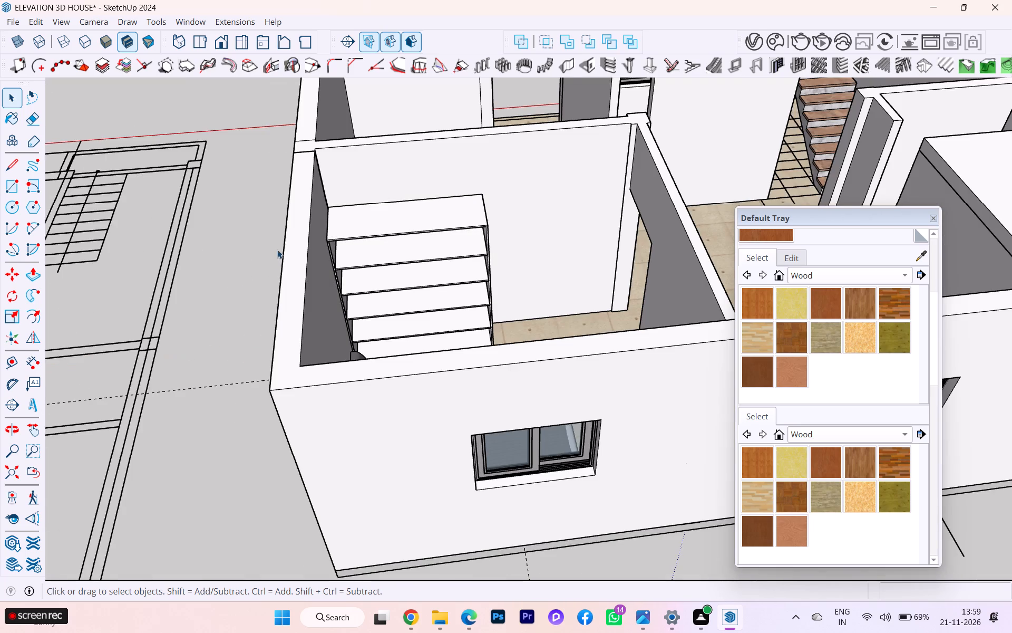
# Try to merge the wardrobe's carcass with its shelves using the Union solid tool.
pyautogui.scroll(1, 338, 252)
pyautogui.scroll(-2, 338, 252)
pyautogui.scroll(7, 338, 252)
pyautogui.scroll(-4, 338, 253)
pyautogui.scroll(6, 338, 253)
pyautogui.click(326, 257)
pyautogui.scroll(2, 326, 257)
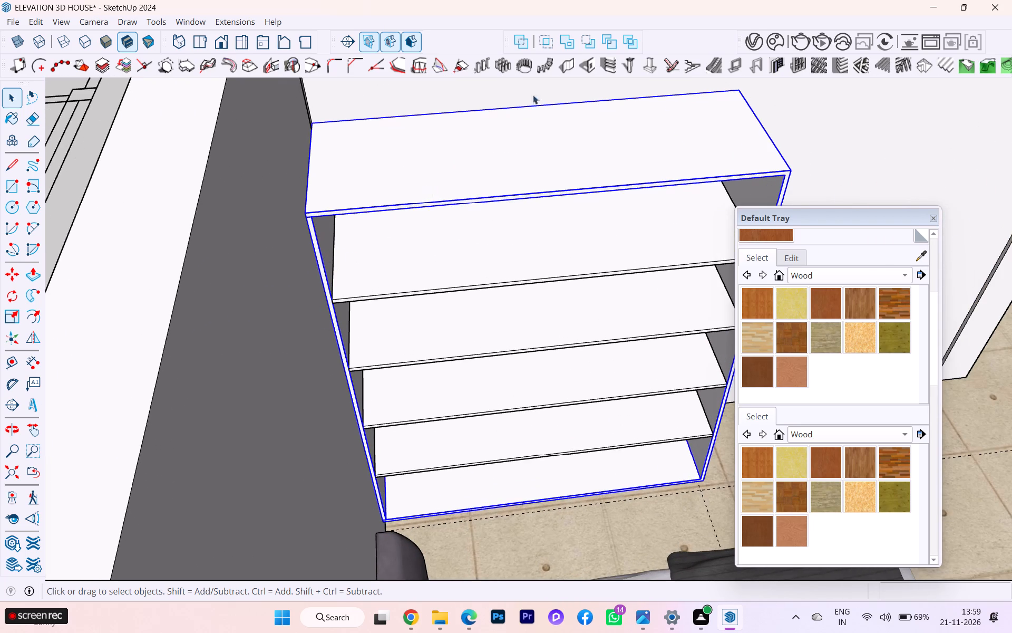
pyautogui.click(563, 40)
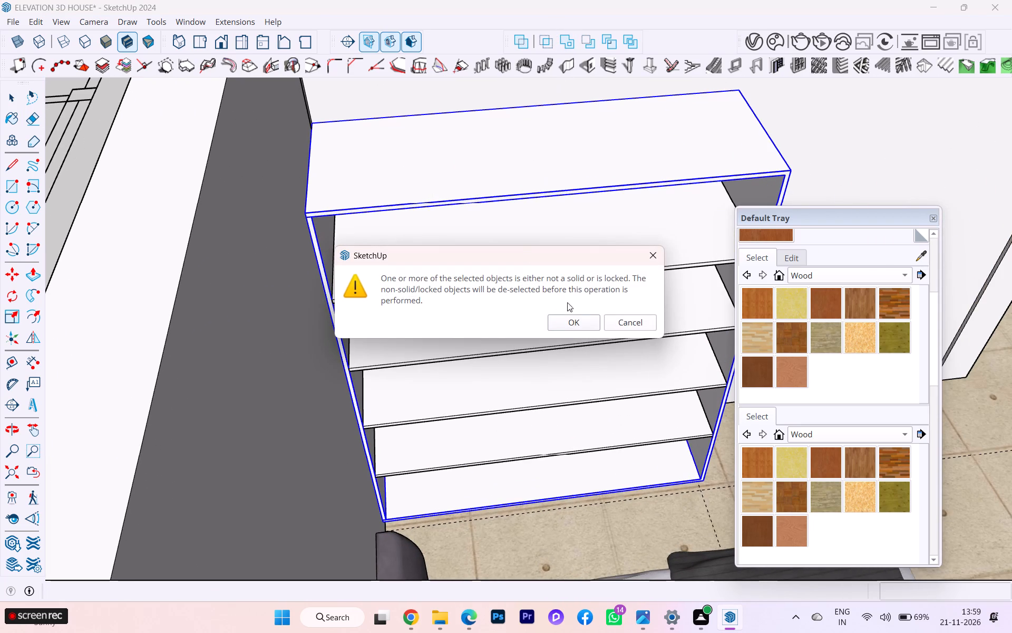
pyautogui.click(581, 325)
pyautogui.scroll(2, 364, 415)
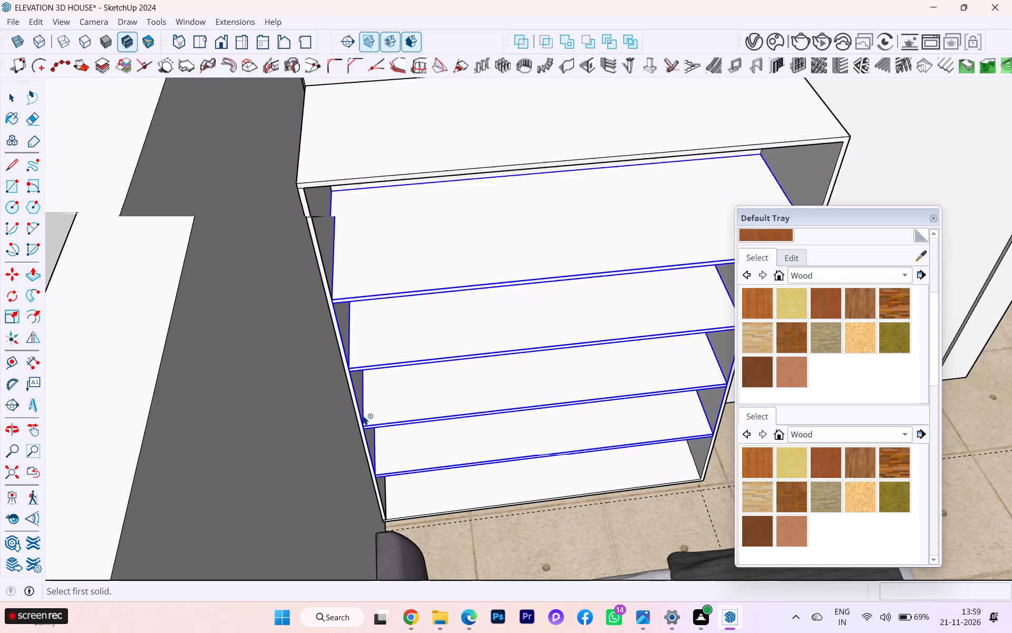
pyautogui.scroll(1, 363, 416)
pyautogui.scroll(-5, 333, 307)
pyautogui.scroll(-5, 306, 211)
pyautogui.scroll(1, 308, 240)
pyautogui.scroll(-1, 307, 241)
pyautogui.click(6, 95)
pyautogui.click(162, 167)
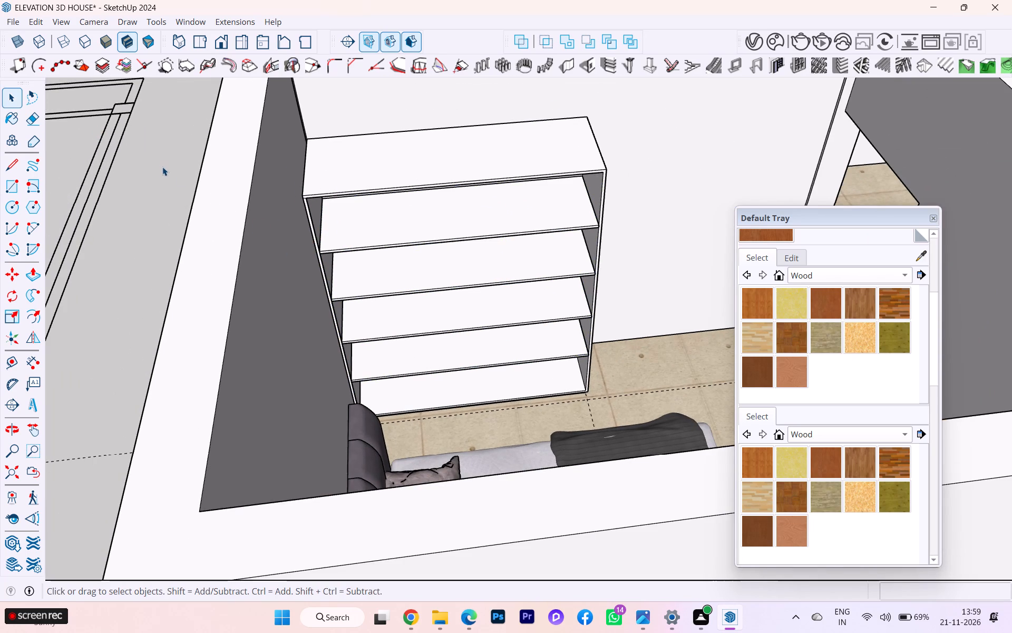
# Copy the inner face of the wardrobe's left side panel from inside its nested group and leave the groups.
pyautogui.scroll(3, 313, 244)
pyautogui.scroll(-1, 324, 246)
pyautogui.scroll(3, 333, 243)
pyautogui.click(310, 208)
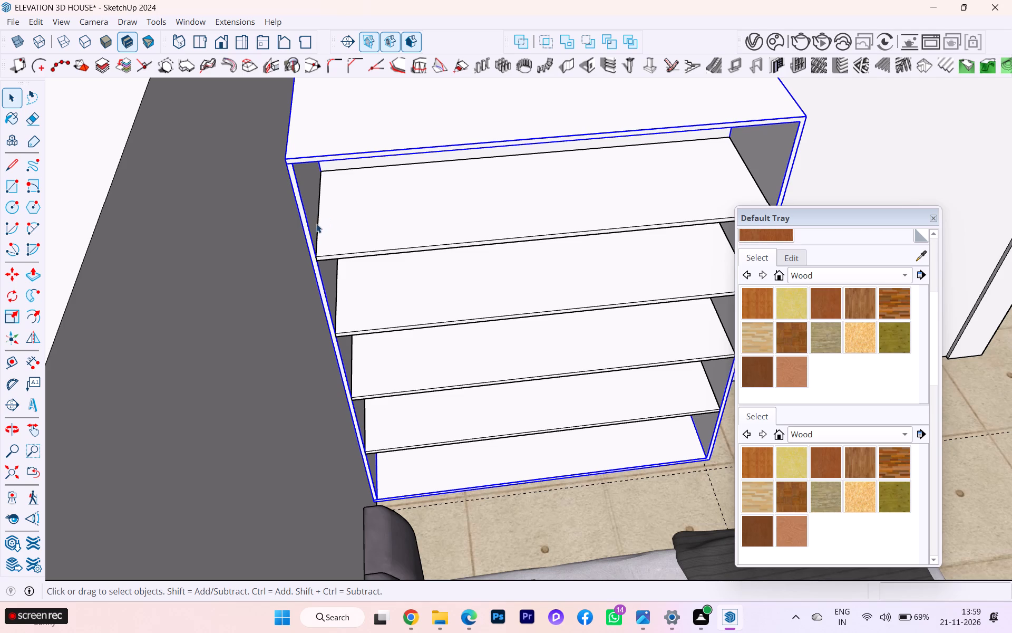
pyautogui.click(315, 222)
pyautogui.doubleClick(304, 206)
pyautogui.click(306, 196)
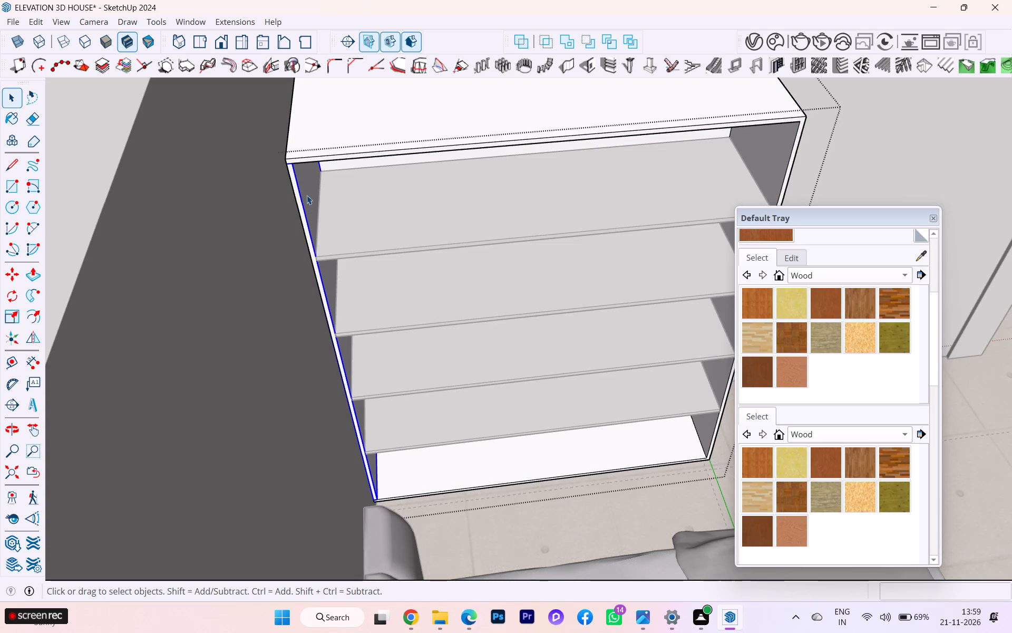
pyautogui.doubleClick(307, 195)
pyautogui.click(307, 195)
pyautogui.click(307, 195)
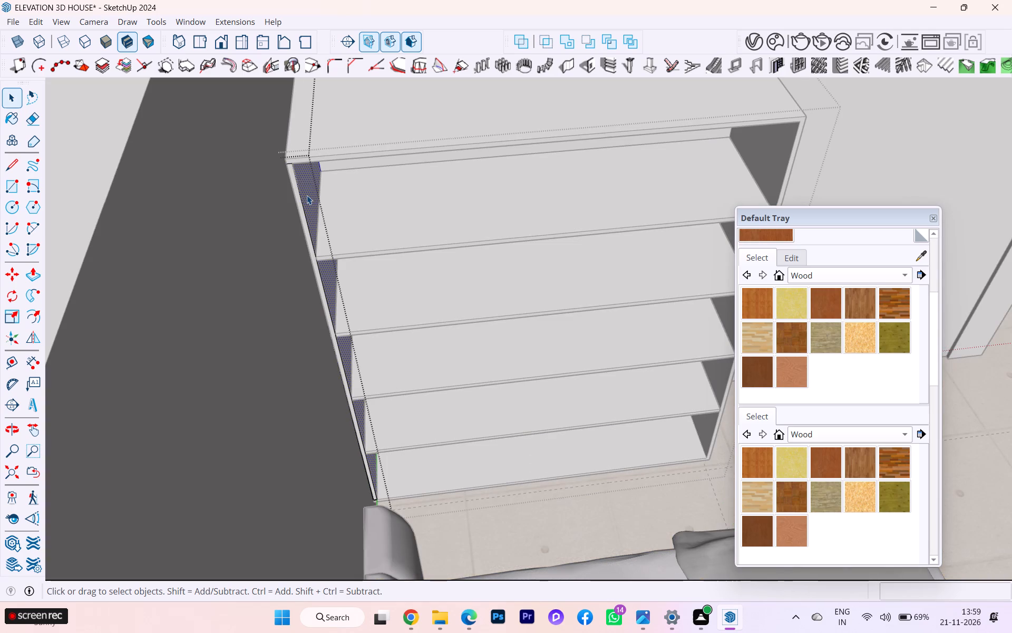
pyautogui.doubleClick(307, 195)
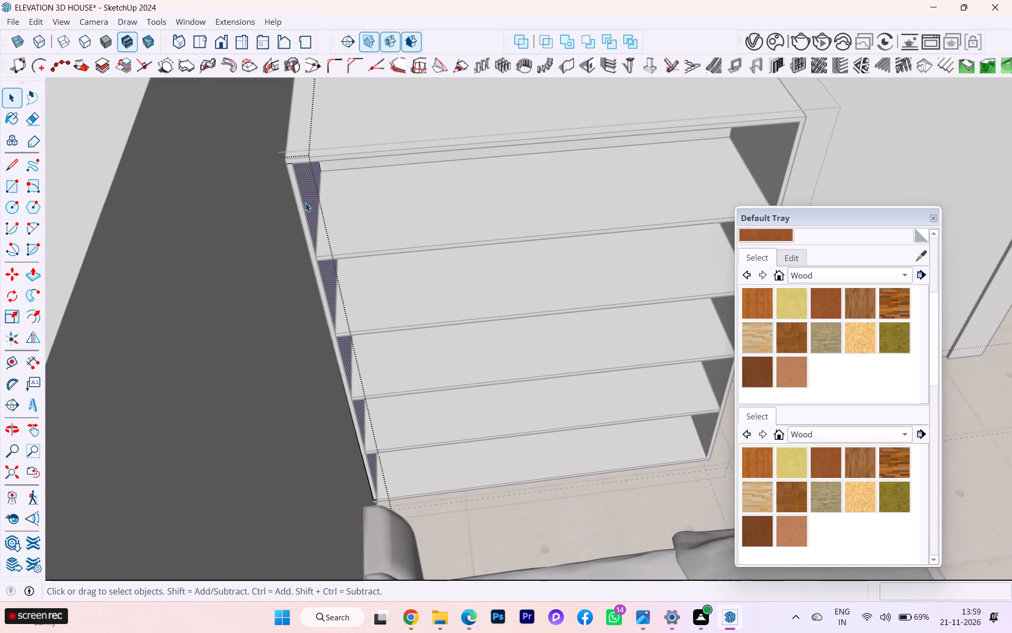
pyautogui.scroll(-2, 304, 206)
pyautogui.click(309, 204)
pyautogui.scroll(-3, 309, 204)
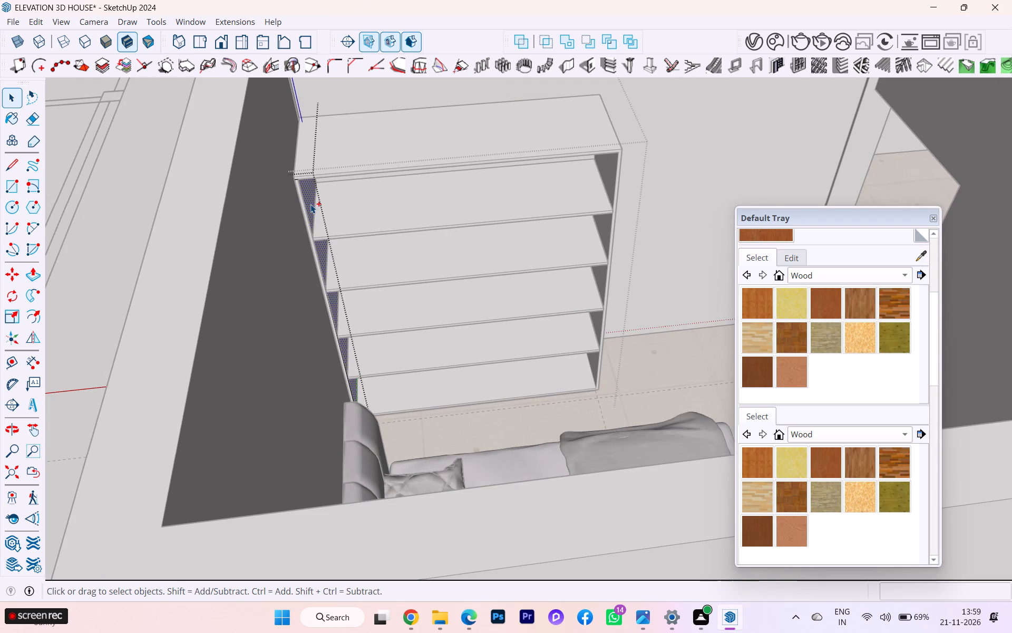
pyautogui.hotkey('ctrl', 'c')
pyautogui.scroll(-3, 313, 204)
pyautogui.click(169, 223)
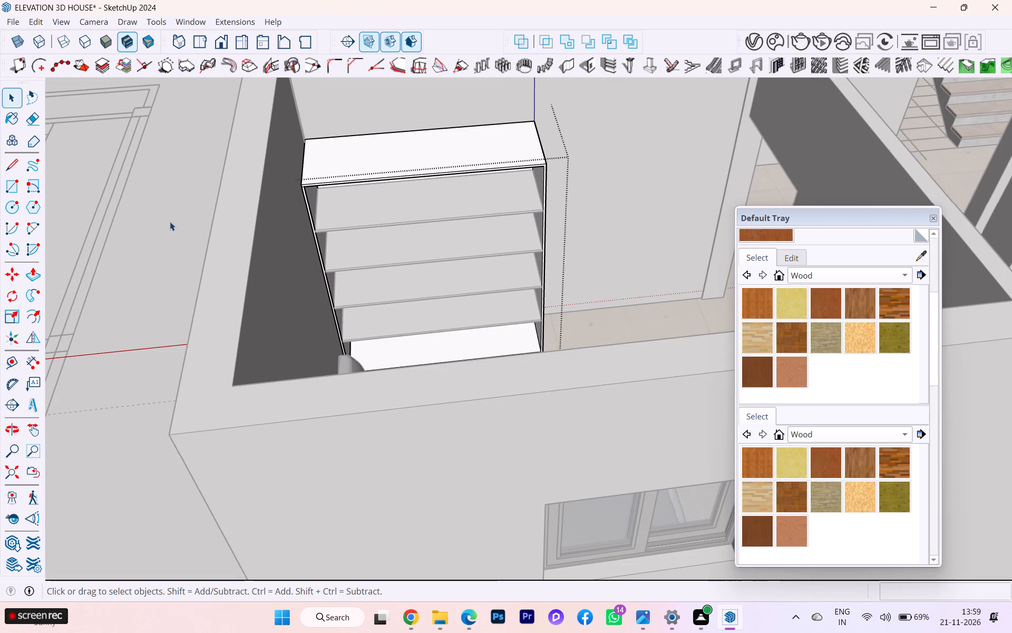
pyautogui.click(170, 222)
# Paste the copied side-panel face in place at the wardrobe's left side and make it a group.
pyautogui.scroll(5, 343, 201)
pyautogui.scroll(-1, 325, 222)
pyautogui.moveTo(325, 222); pyautogui.dragTo(257, 213, button='middle')
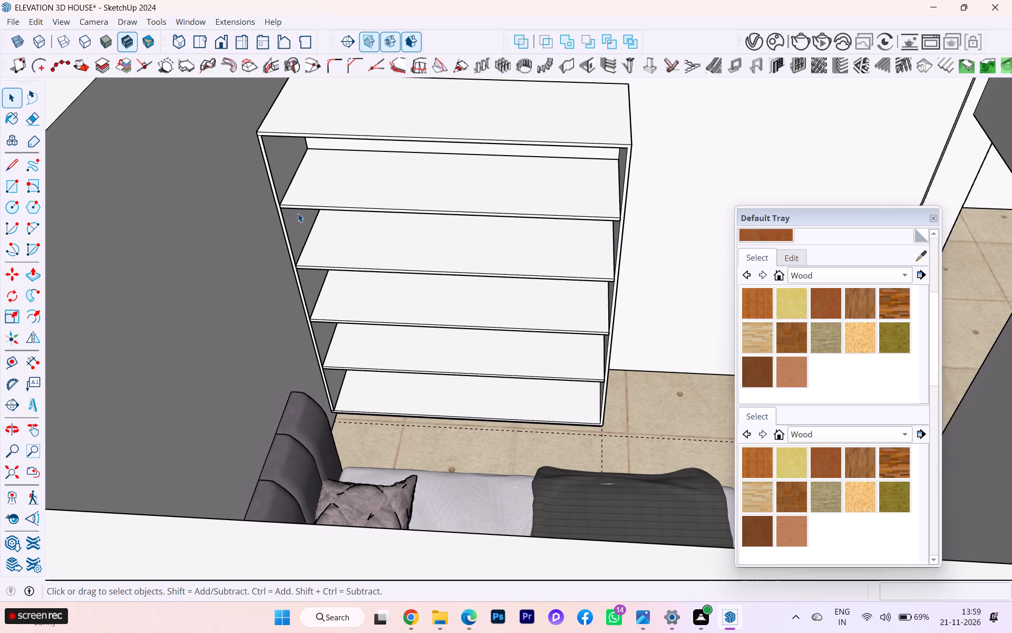
pyautogui.press('x')
pyautogui.scroll(1, 303, 239)
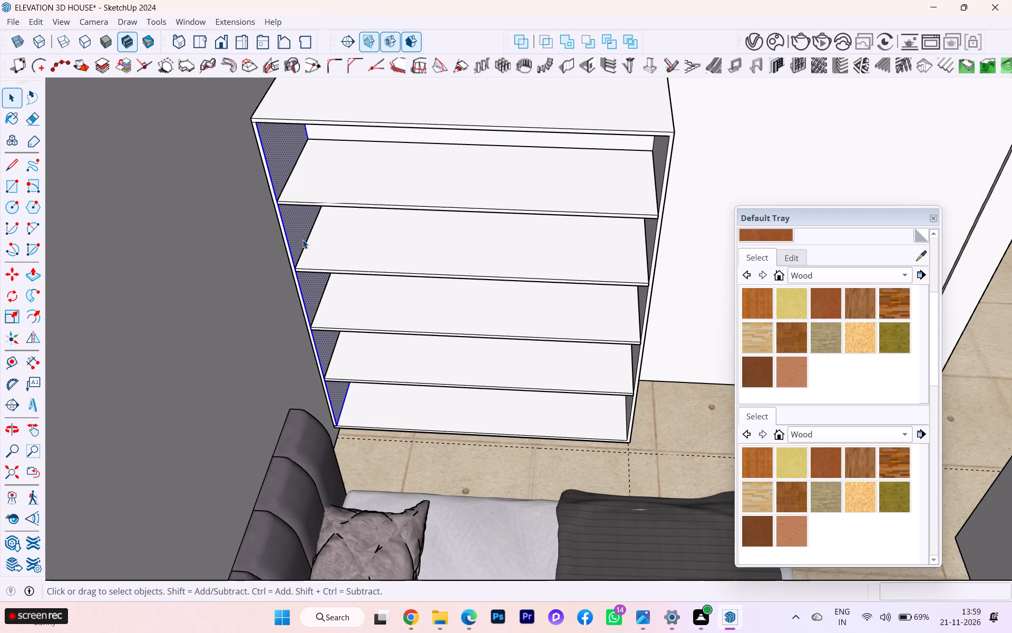
pyautogui.rightClick(303, 239)
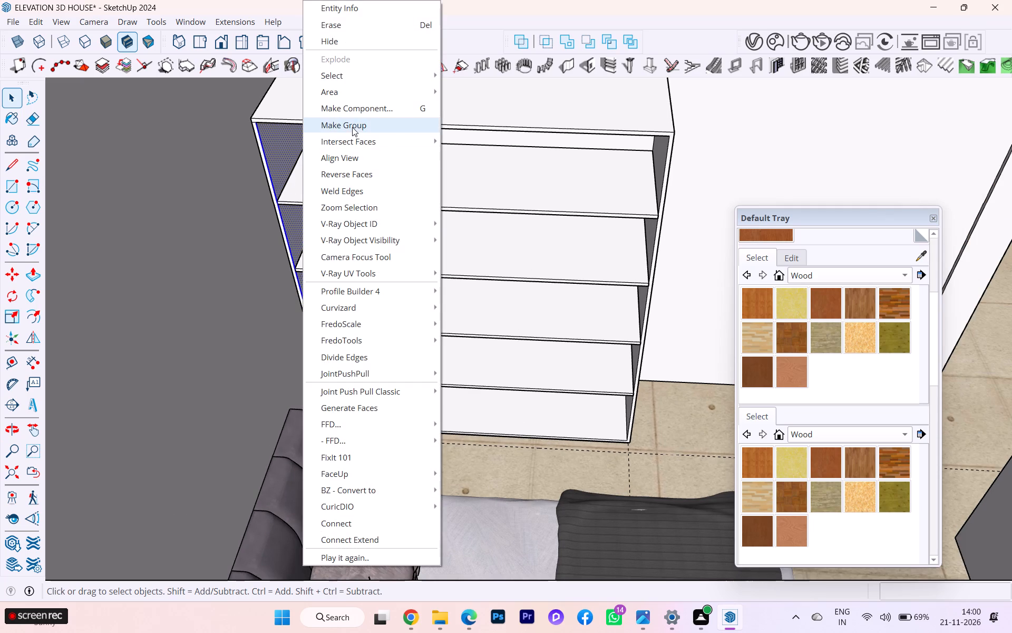
pyautogui.click(352, 127)
# Push/Pull the pasted face inside its new group by 0.75" to form a vertical panel.
pyautogui.doubleClick(295, 225)
pyautogui.click(295, 222)
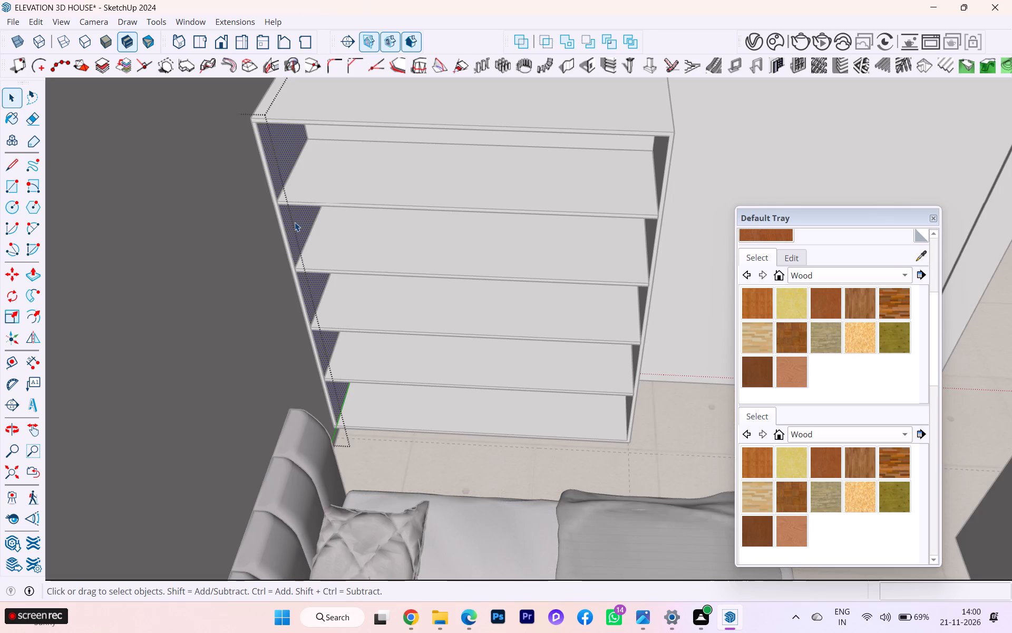
pyautogui.press('p')
pyautogui.click(294, 224)
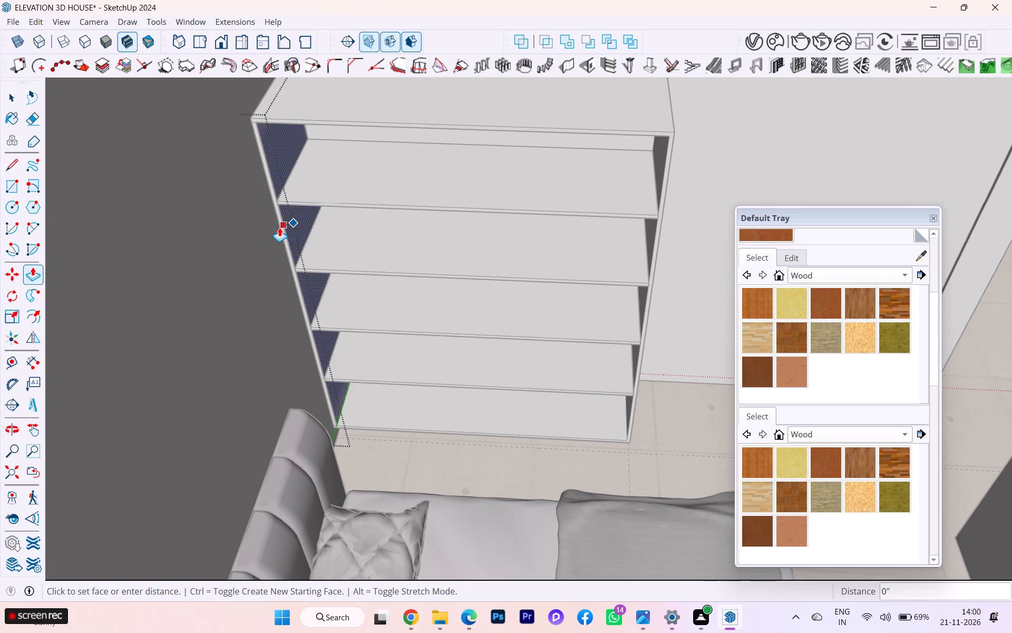
pyautogui.press('Escape')
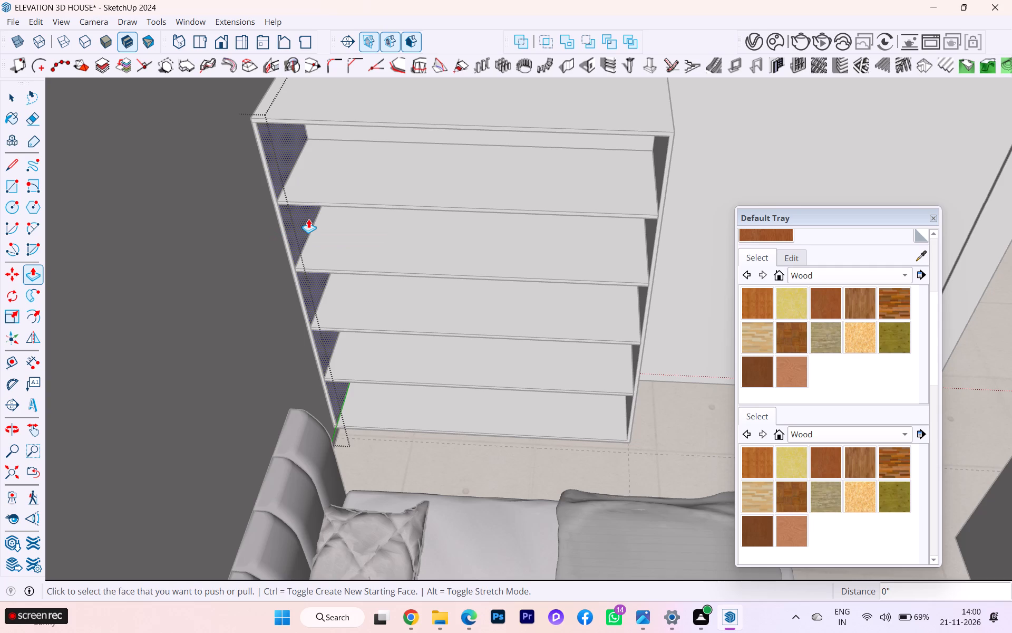
pyautogui.click(306, 220)
pyautogui.write('.75')
pyautogui.press('Return')
pyautogui.scroll(-3, 384, 237)
pyautogui.scroll(1, 401, 245)
pyautogui.scroll(-5, 404, 247)
pyautogui.click(10, 95)
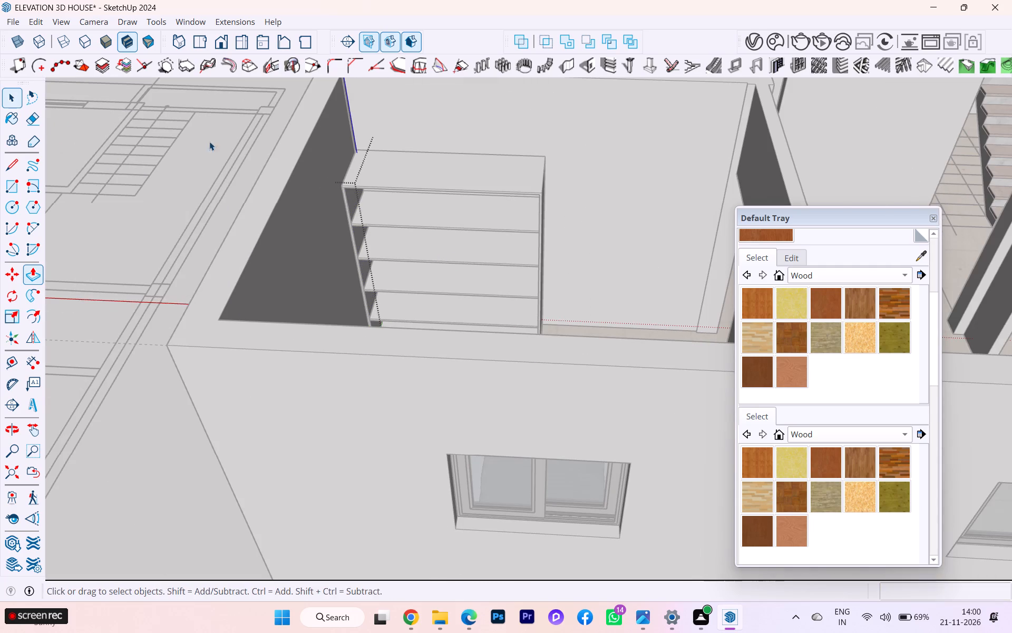
pyautogui.click(242, 145)
# Move the new vertical panel along the red axis from the wardrobe's left side toward the middle of its shelves.
pyautogui.scroll(6, 379, 172)
pyautogui.click(324, 216)
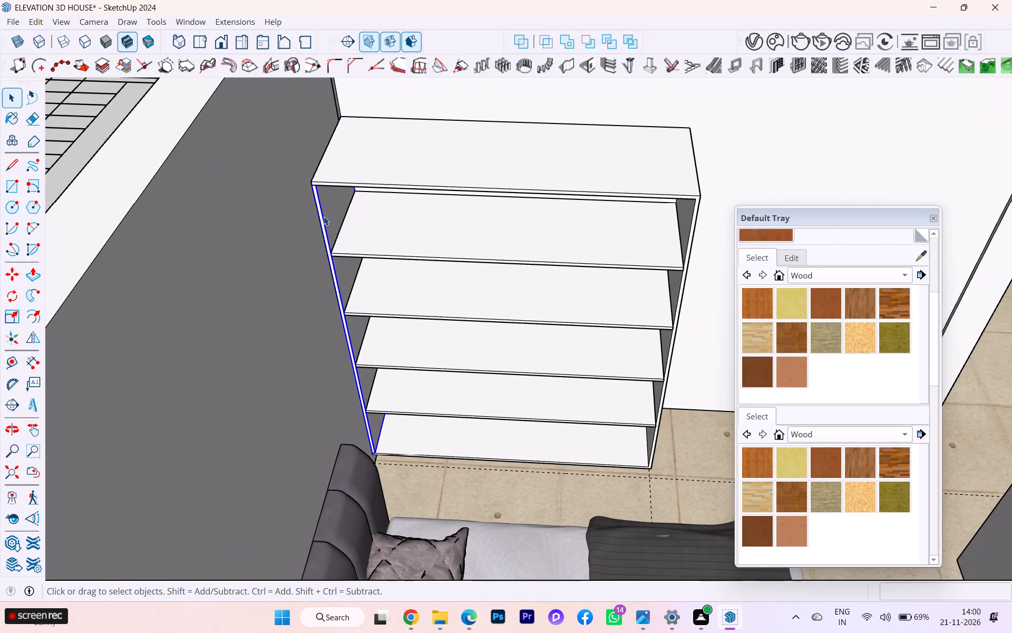
pyautogui.press('m')
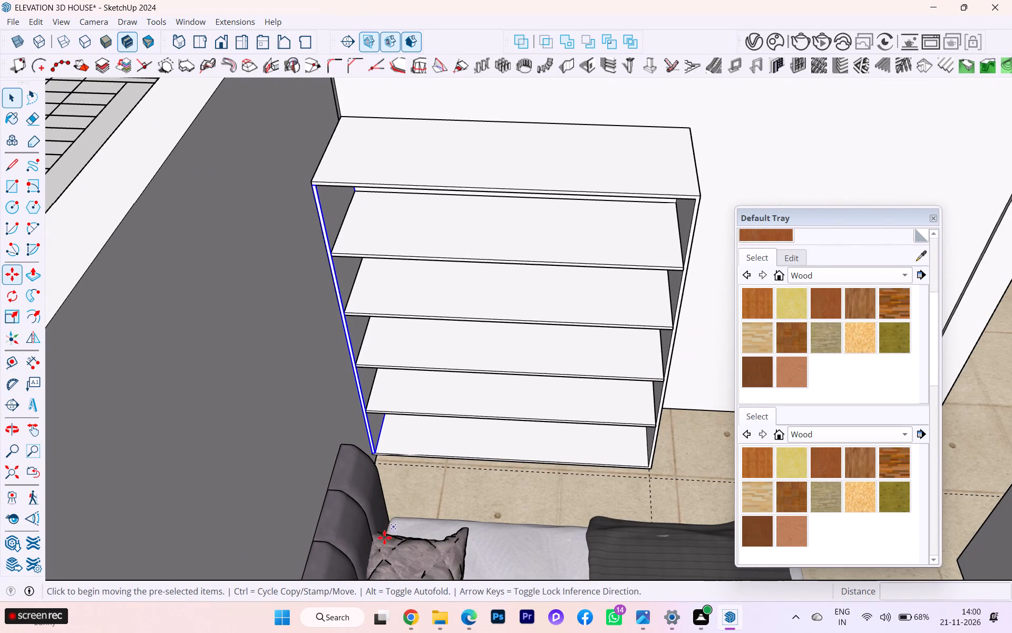
pyautogui.scroll(6, 381, 546)
pyautogui.scroll(5, 398, 428)
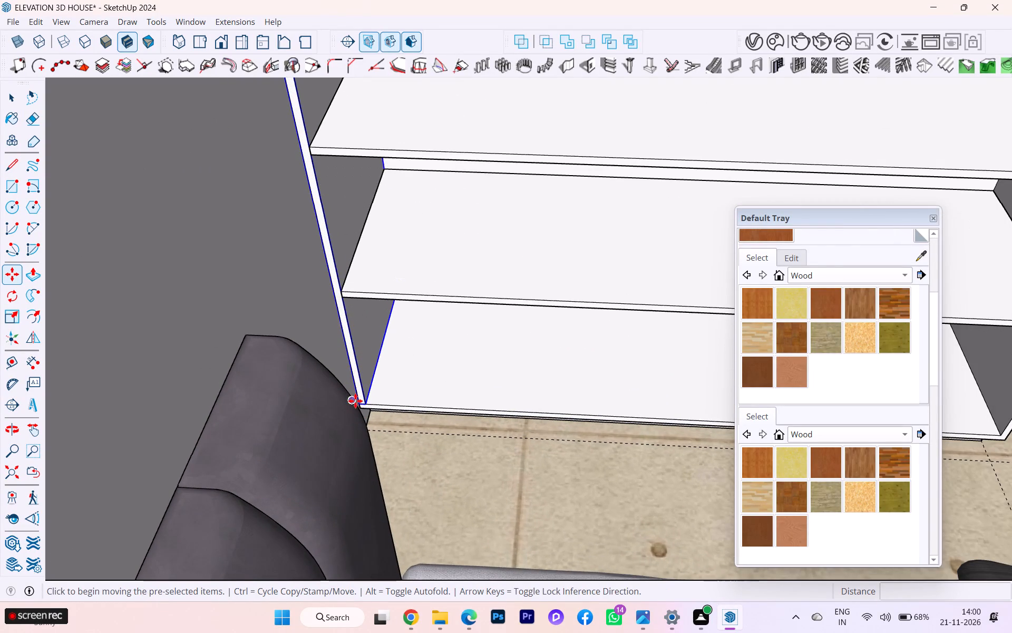
pyautogui.click(360, 405)
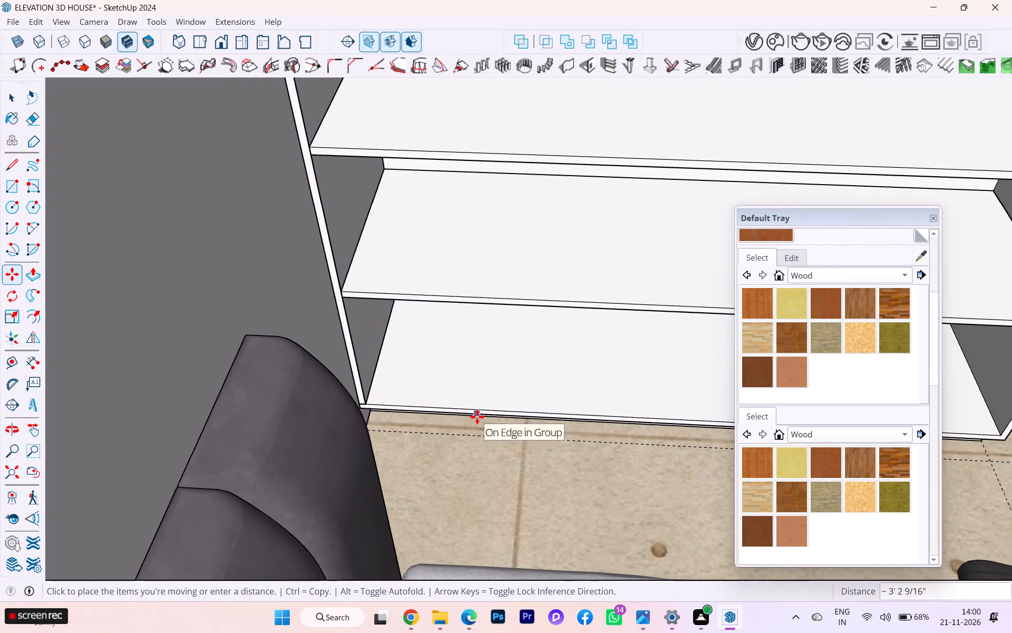
pyautogui.scroll(-3, 477, 417)
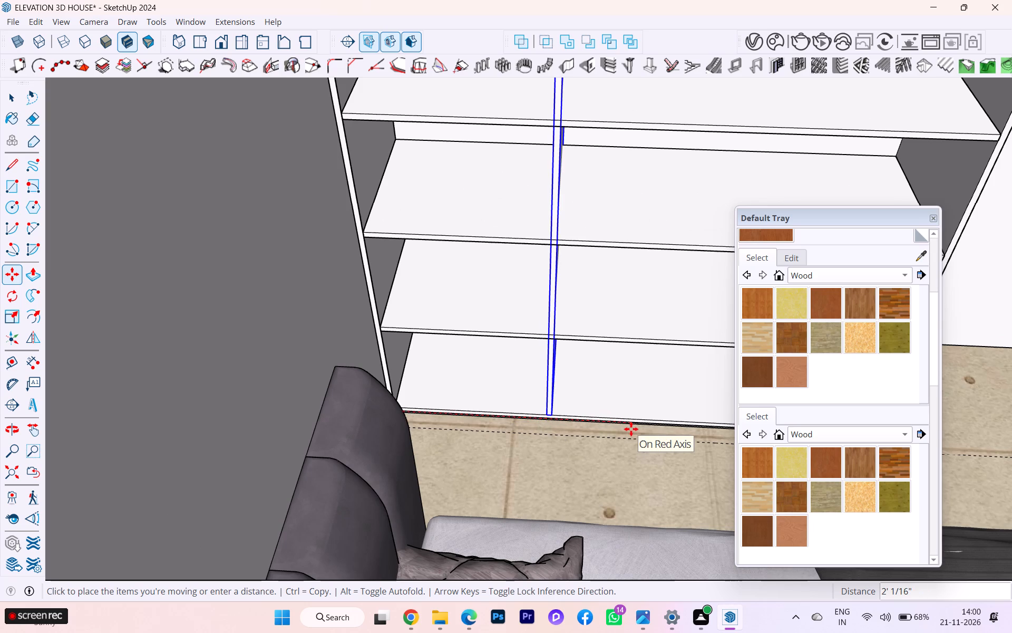
pyautogui.press('Right')
pyautogui.scroll(2, 628, 426)
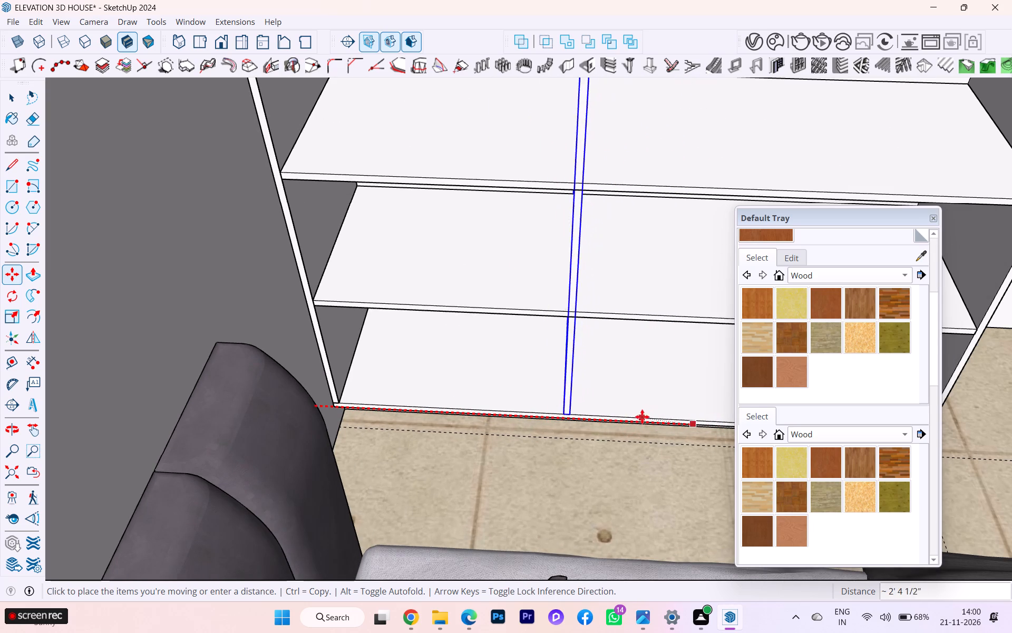
pyautogui.click(604, 415)
pyautogui.scroll(1, 525, 415)
pyautogui.scroll(-1, 525, 415)
# Move the panel about 1' 1/16" further along the red axis to the centre of the wardrobe.
pyautogui.click(525, 415)
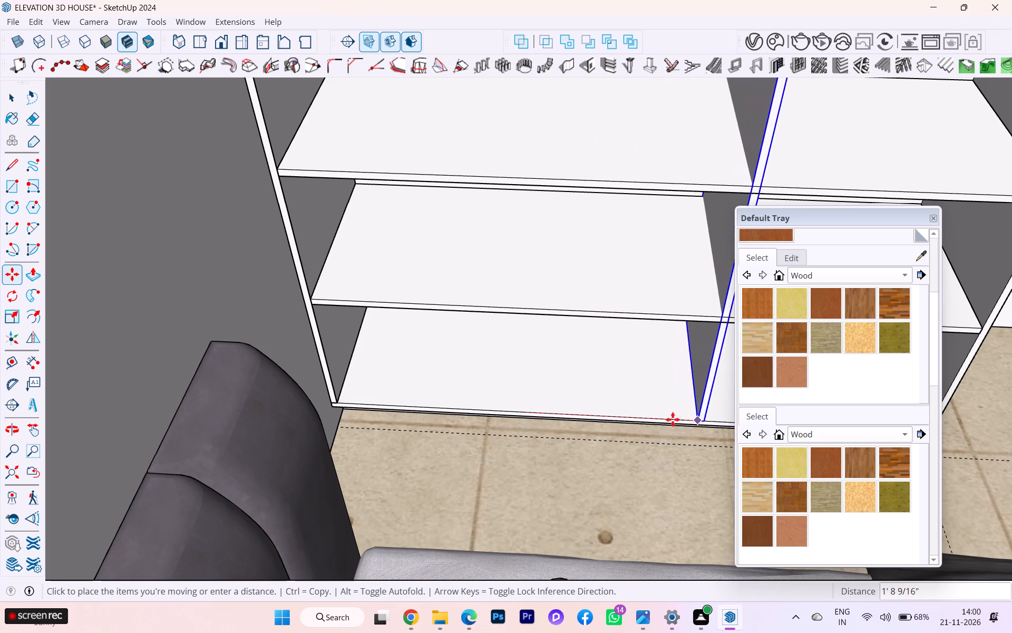
pyautogui.scroll(-5, 507, 408)
pyautogui.scroll(3, 575, 415)
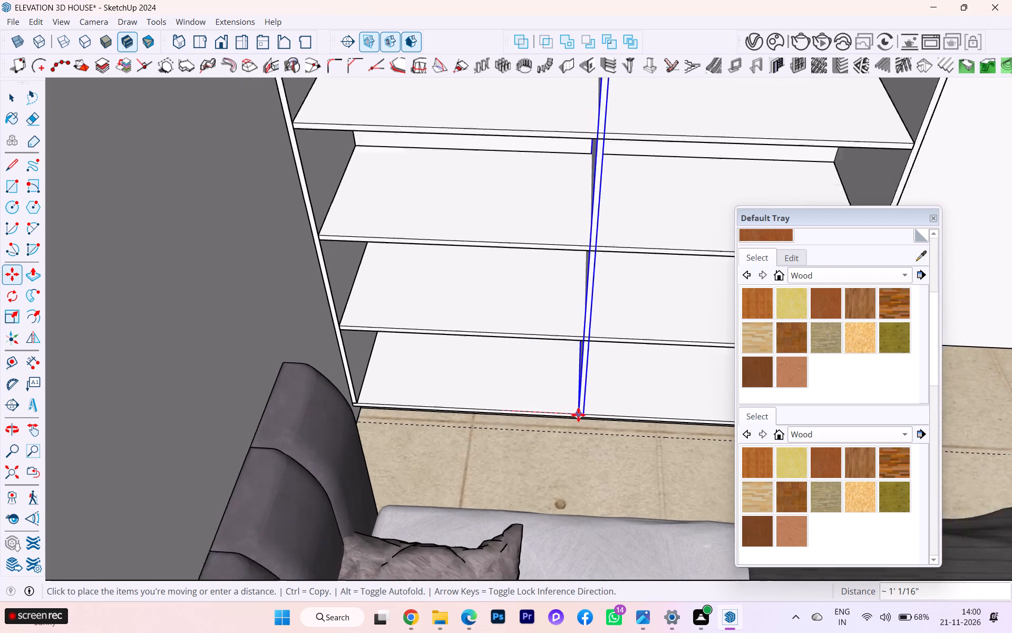
pyautogui.scroll(2, 595, 418)
pyautogui.scroll(-1, 596, 418)
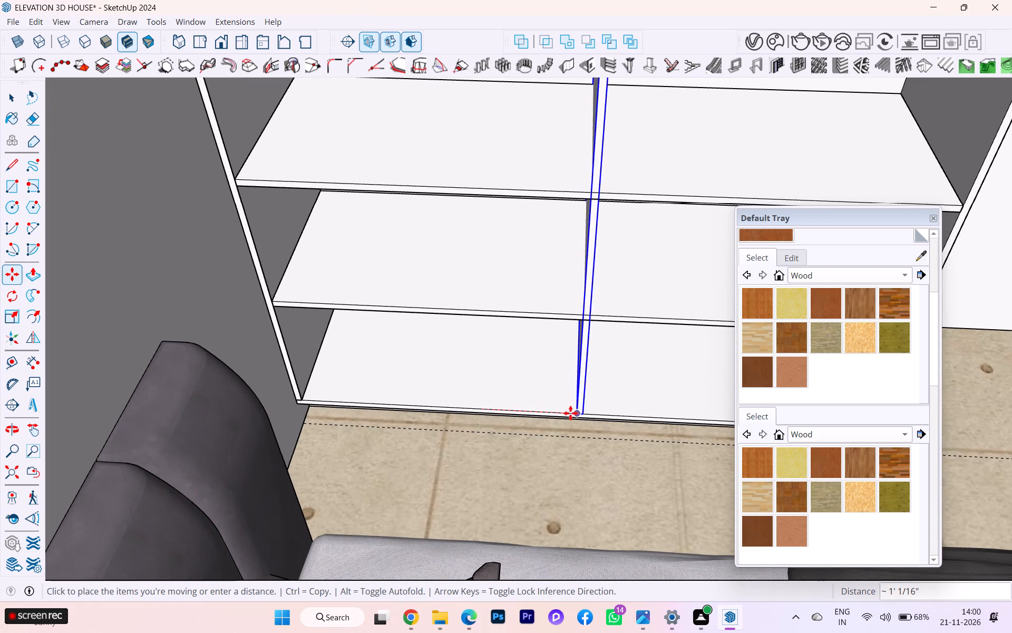
pyautogui.click(572, 413)
pyautogui.scroll(1, 465, 411)
pyautogui.scroll(-11, 458, 414)
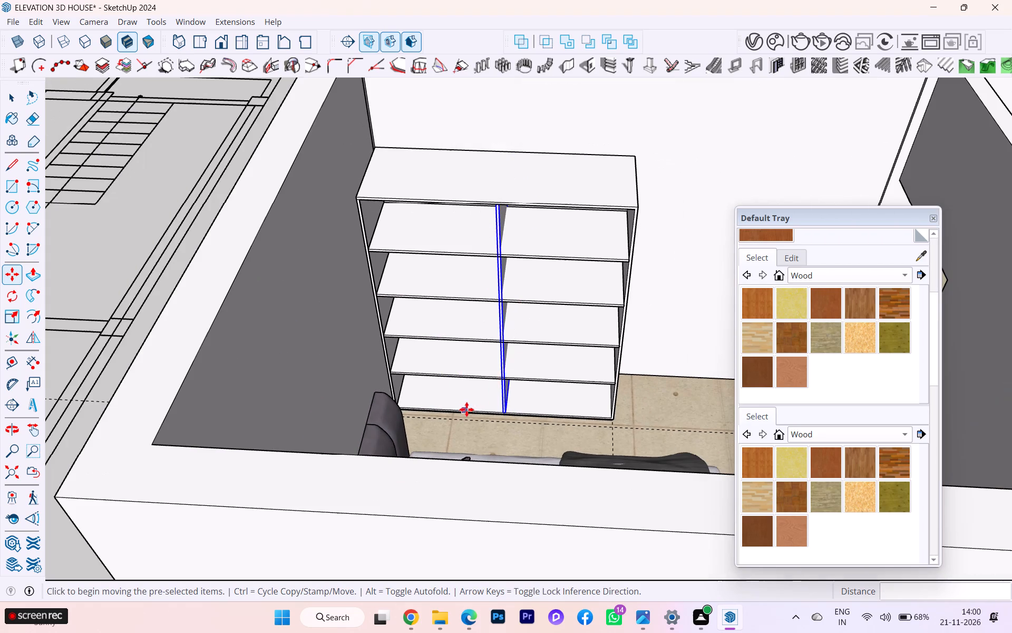
# Merge the central vertical panel with the wardrobe's shelves using the Union solid tool.
pyautogui.click(12, 102)
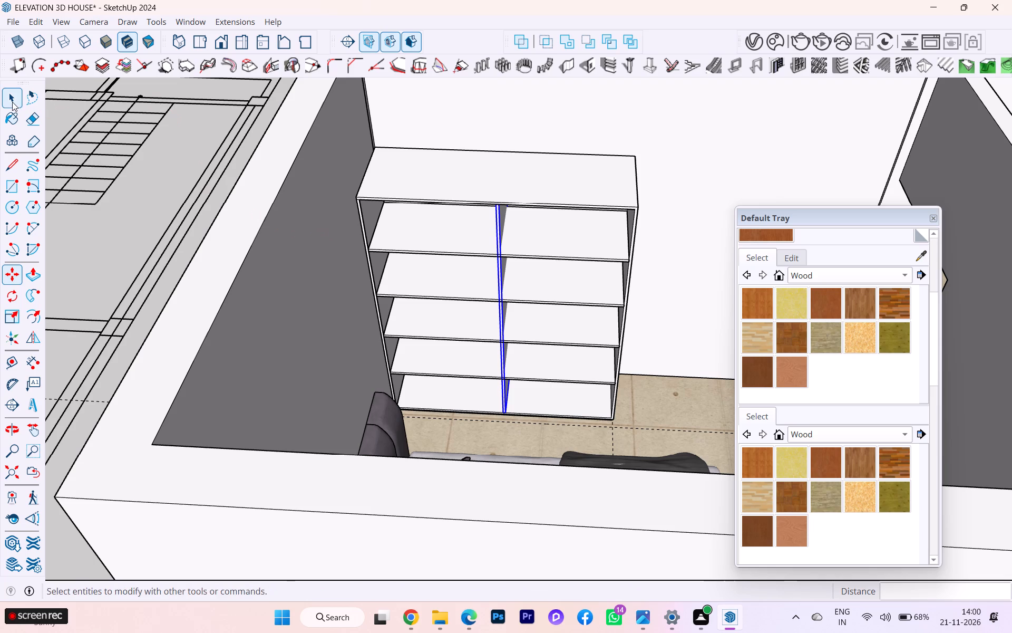
pyautogui.keyDown('ctrl'); pyautogui.click(553, 243); pyautogui.keyUp('ctrl')
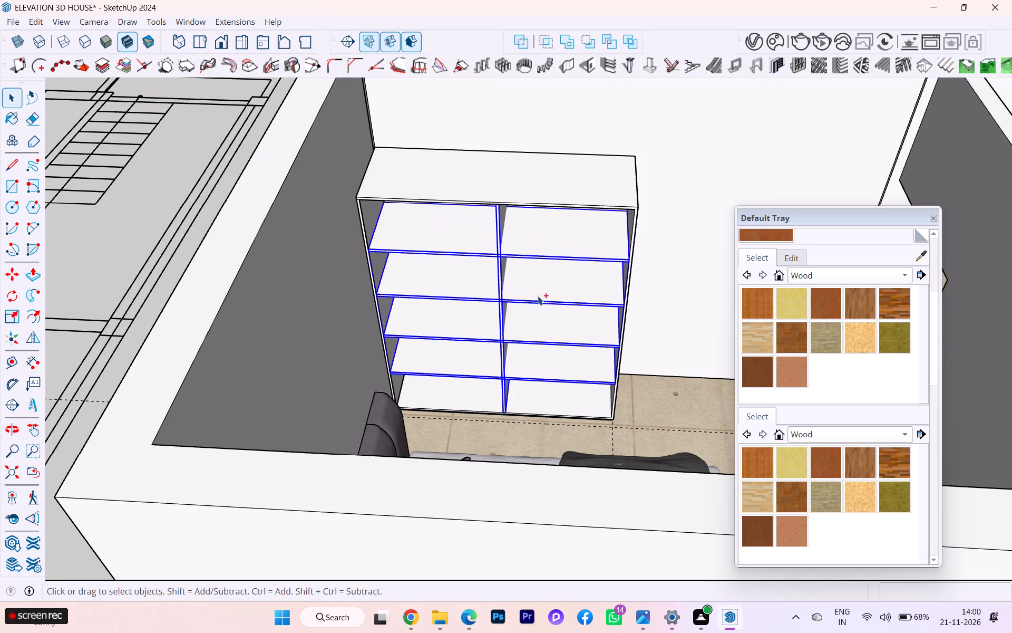
pyautogui.click(572, 44)
pyautogui.scroll(1, 539, 273)
pyautogui.scroll(-1, 539, 273)
pyautogui.scroll(2, 539, 273)
pyautogui.scroll(-2, 530, 261)
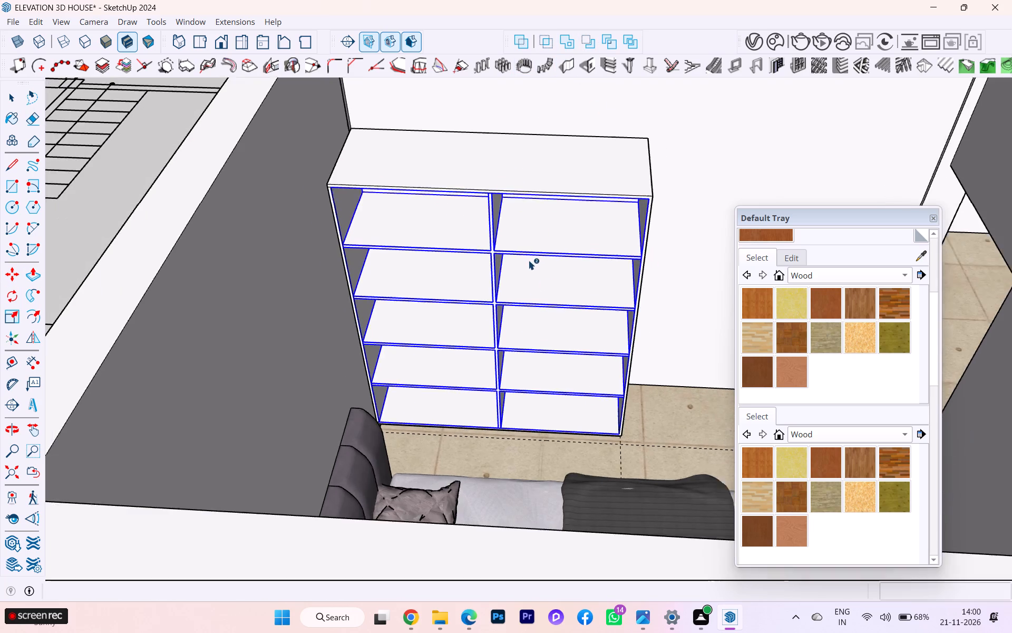
pyautogui.scroll(-1, 529, 261)
pyautogui.click(12, 95)
pyautogui.click(246, 210)
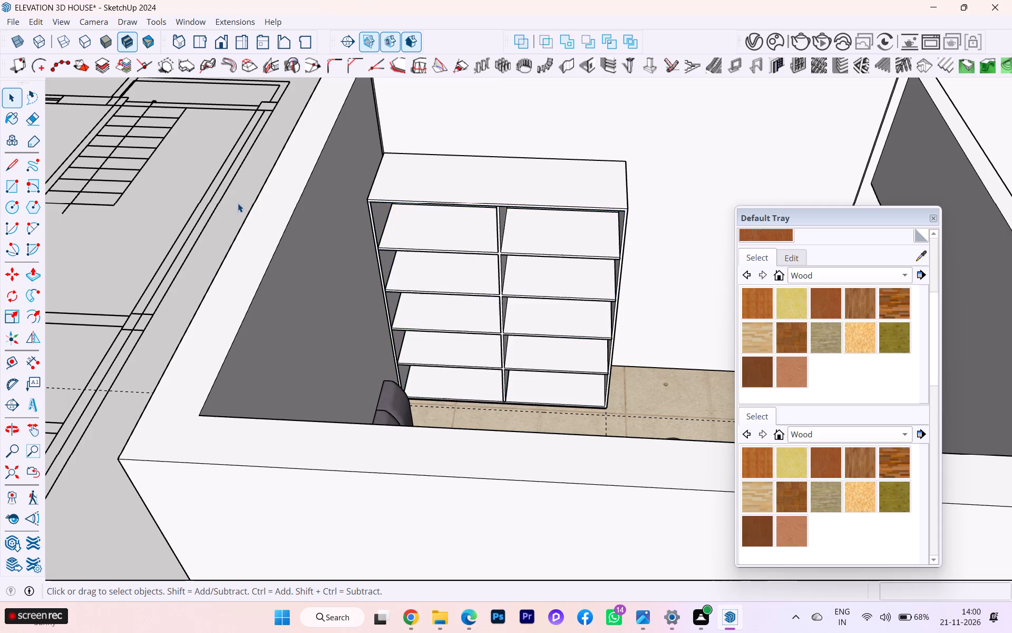
# Examine the joints between the wardrobe's shelves and central divider from several angles.
pyautogui.scroll(1, 233, 199)
pyautogui.scroll(-1, 233, 199)
pyautogui.scroll(3, 233, 199)
pyautogui.scroll(4, 547, 197)
pyautogui.moveTo(552, 197); pyautogui.dragTo(503, 166, button='middle')
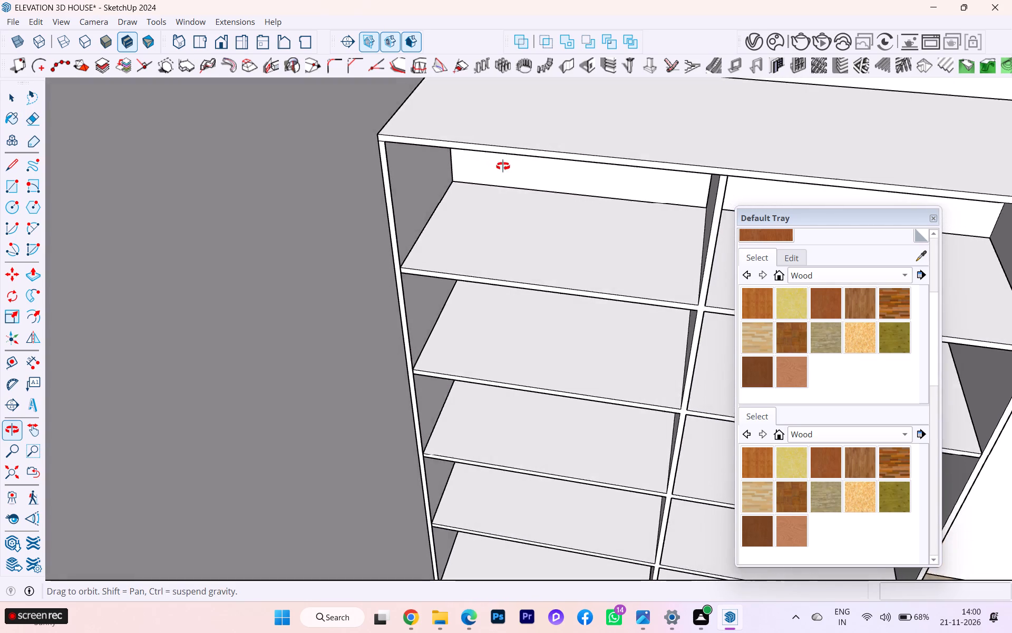
pyautogui.moveTo(503, 166); pyautogui.dragTo(500, 161, button='middle')
pyautogui.scroll(-5, 474, 159)
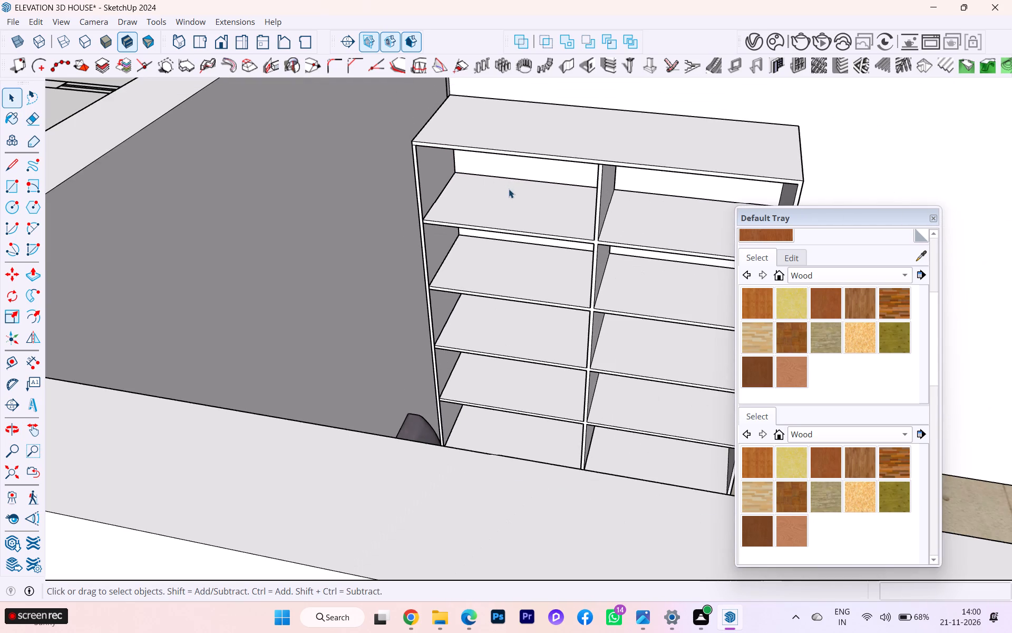
pyautogui.scroll(-1, 512, 200)
pyautogui.moveTo(514, 208); pyautogui.dragTo(403, 214, button='middle')
pyautogui.scroll(3, 499, 292)
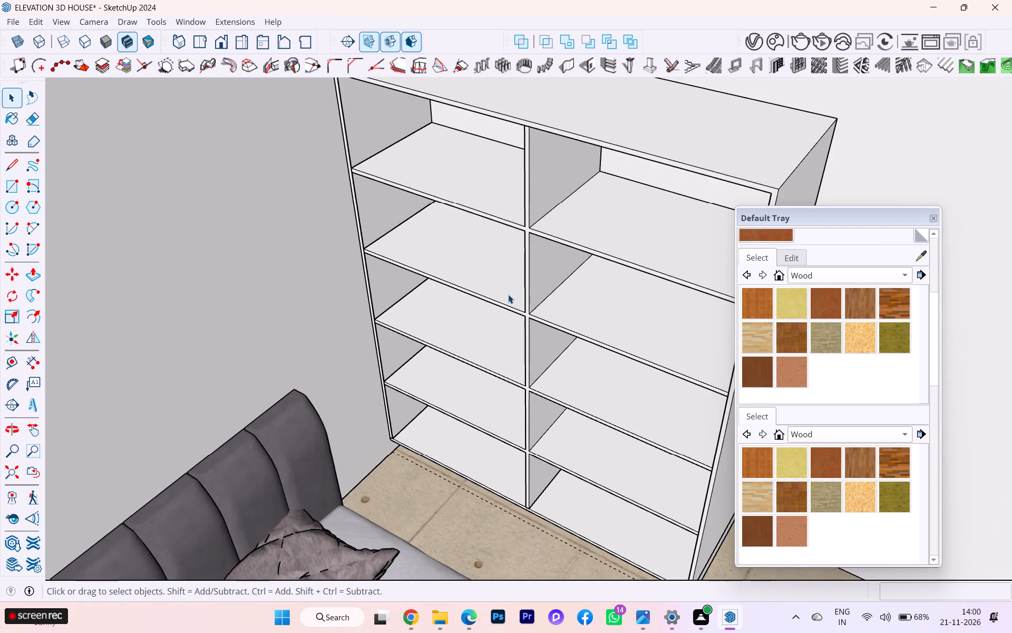
pyautogui.scroll(-5, 508, 294)
pyautogui.scroll(5, 566, 262)
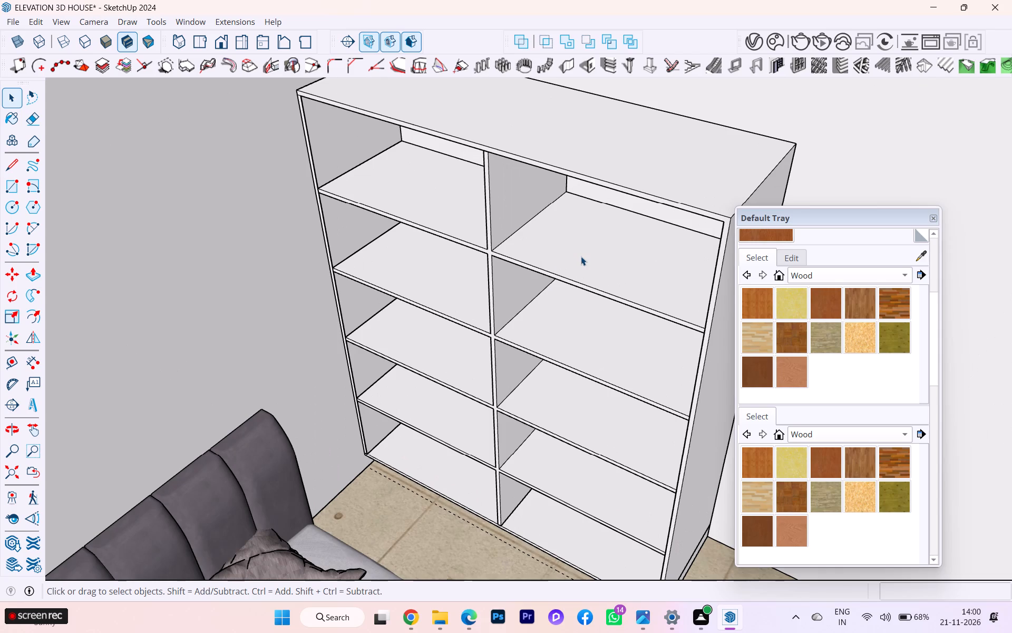
pyautogui.scroll(-1, 553, 291)
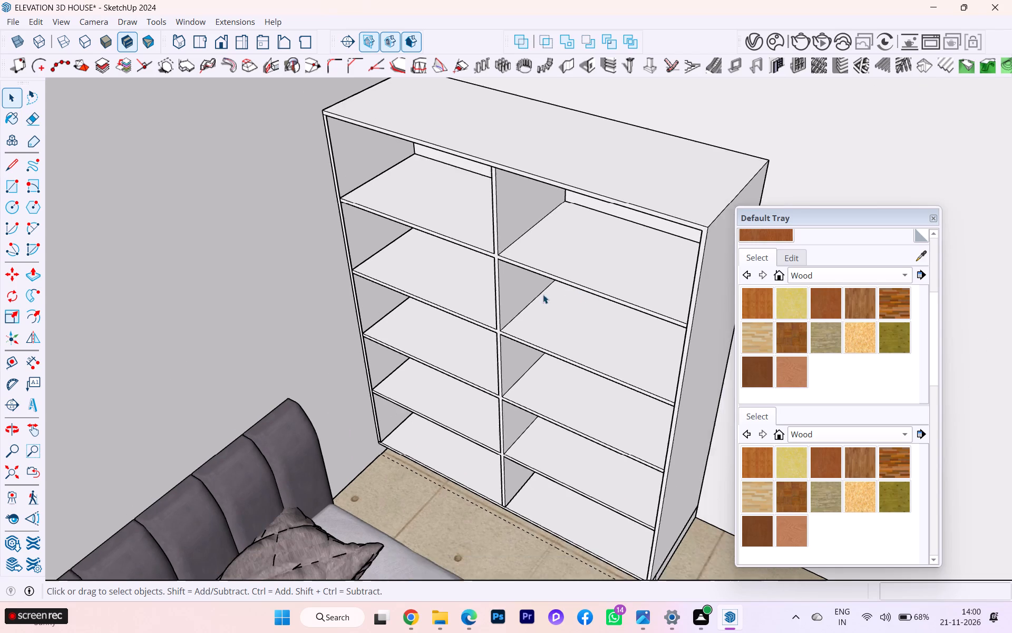
pyautogui.scroll(-1, 543, 294)
pyautogui.moveTo(434, 295); pyautogui.dragTo(501, 289, button='middle')
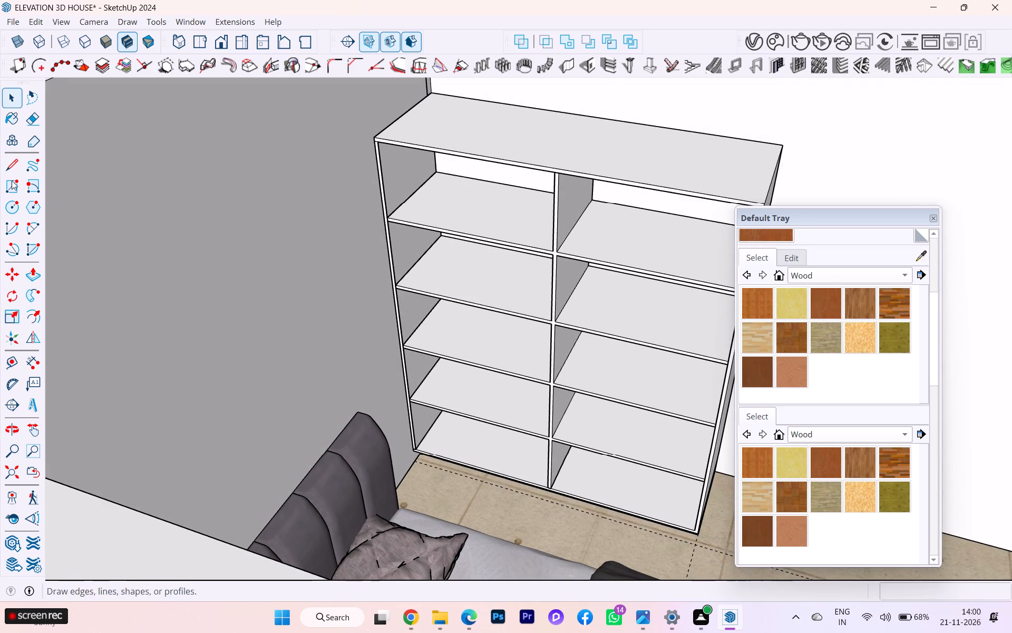
# Draw a 7' by 6' rectangle across the wardrobe's open front, from its top-left corner to its bottom-right corner.
pyautogui.click(10, 195)
pyautogui.scroll(2, 410, 163)
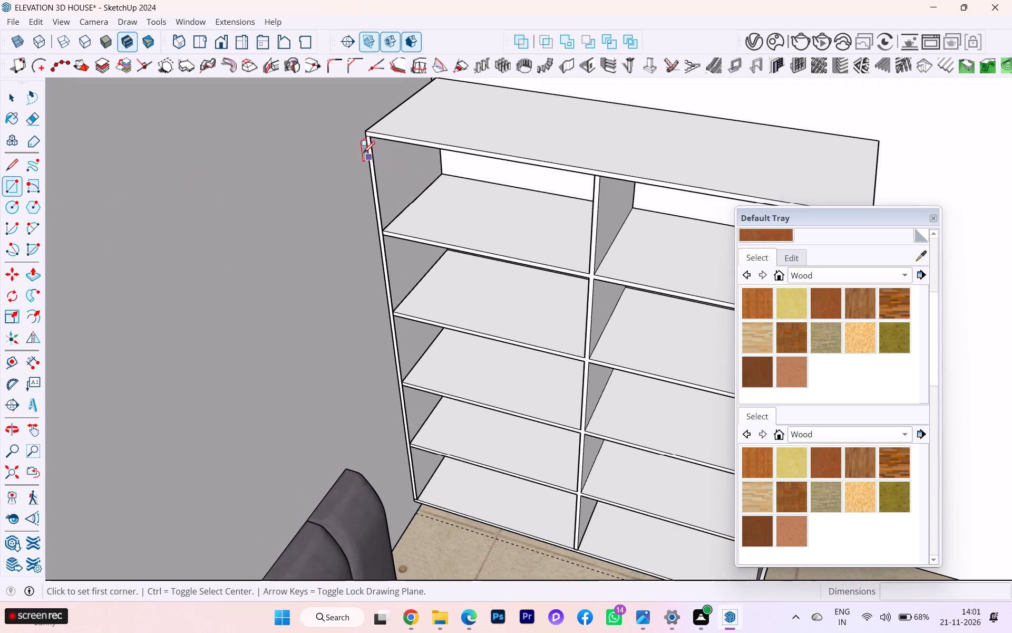
pyautogui.scroll(4, 363, 152)
pyautogui.scroll(-1, 372, 117)
pyautogui.scroll(1, 372, 117)
pyautogui.click(365, 129)
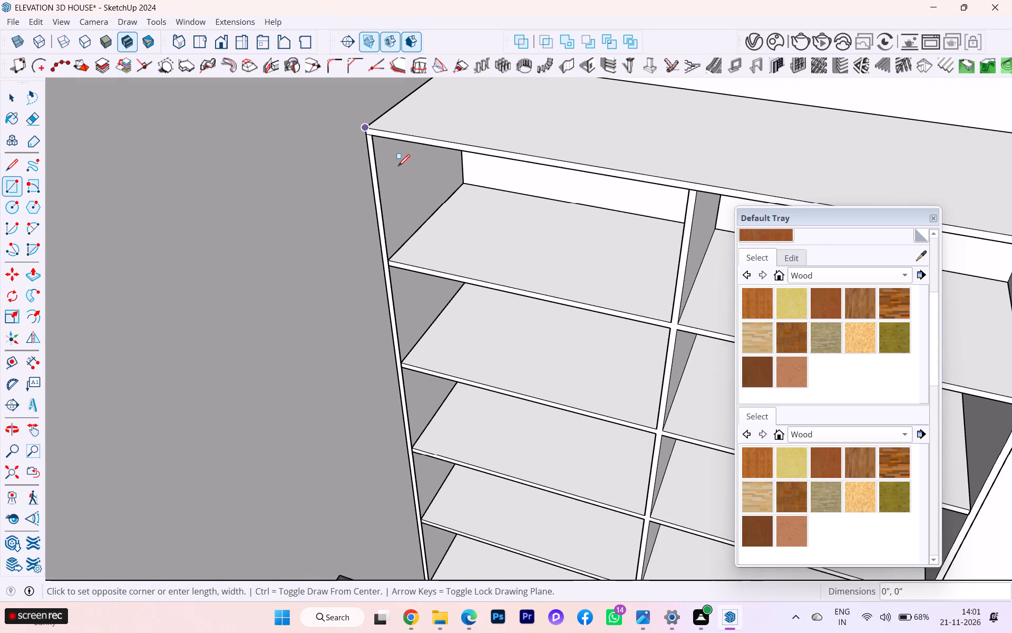
pyautogui.scroll(-9, 435, 255)
pyautogui.scroll(-1, 467, 293)
pyautogui.scroll(1, 469, 293)
pyautogui.scroll(-2, 473, 294)
pyautogui.scroll(1, 484, 298)
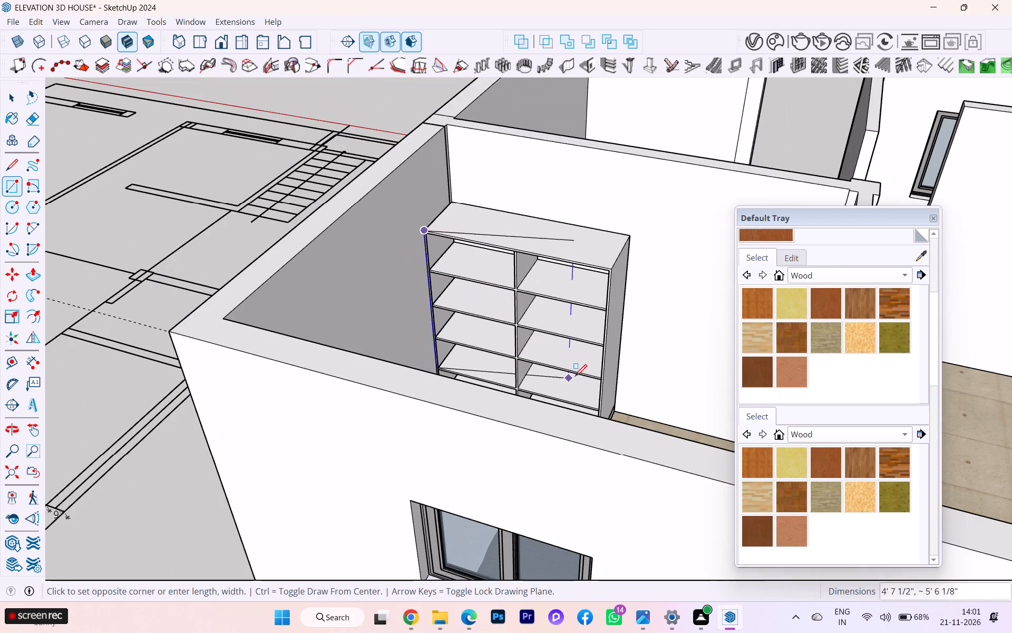
pyautogui.scroll(-1, 576, 376)
pyautogui.moveTo(573, 389); pyautogui.dragTo(492, 434, button='middle')
pyautogui.scroll(5, 559, 440)
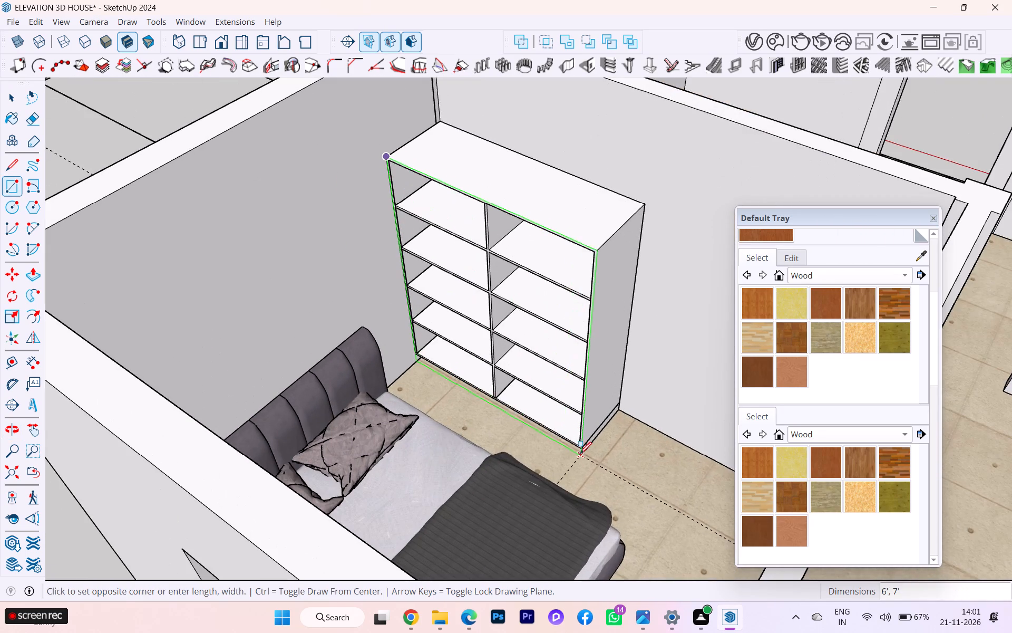
pyautogui.scroll(6, 580, 454)
pyautogui.scroll(-1, 584, 448)
pyautogui.scroll(3, 585, 447)
pyautogui.click(581, 446)
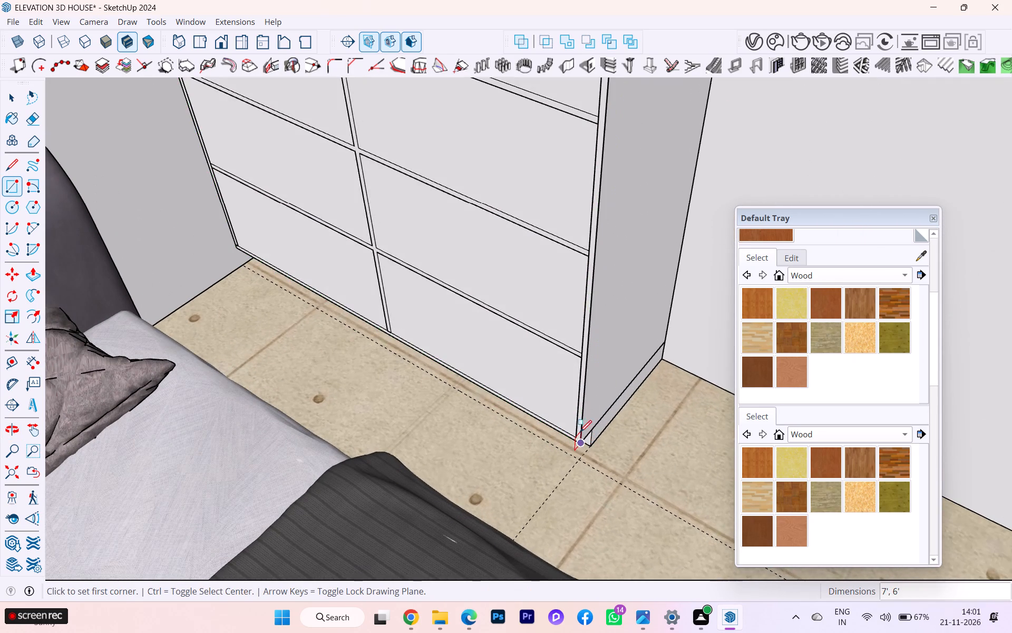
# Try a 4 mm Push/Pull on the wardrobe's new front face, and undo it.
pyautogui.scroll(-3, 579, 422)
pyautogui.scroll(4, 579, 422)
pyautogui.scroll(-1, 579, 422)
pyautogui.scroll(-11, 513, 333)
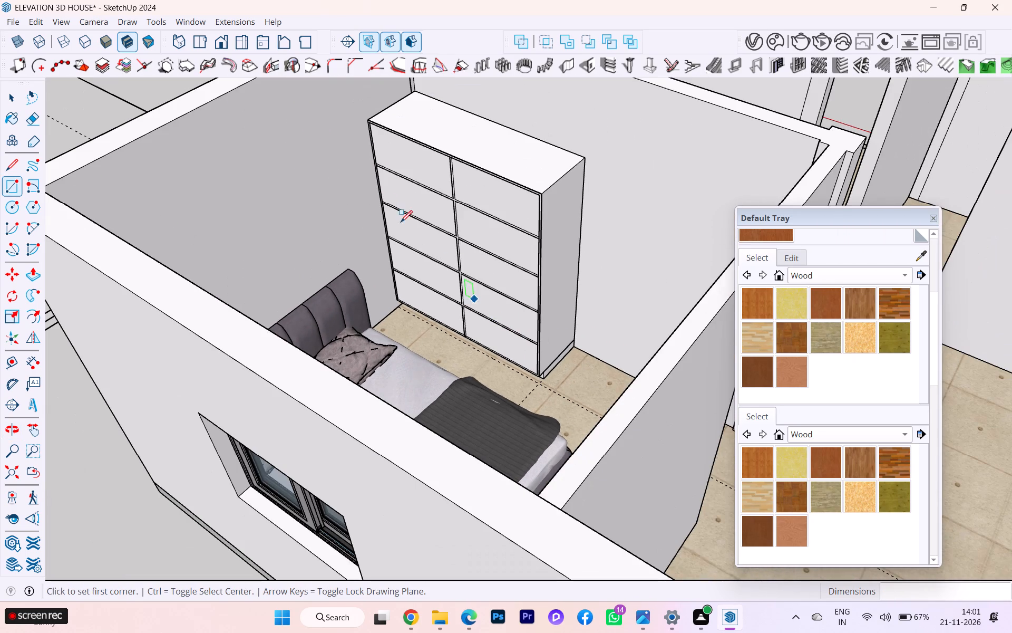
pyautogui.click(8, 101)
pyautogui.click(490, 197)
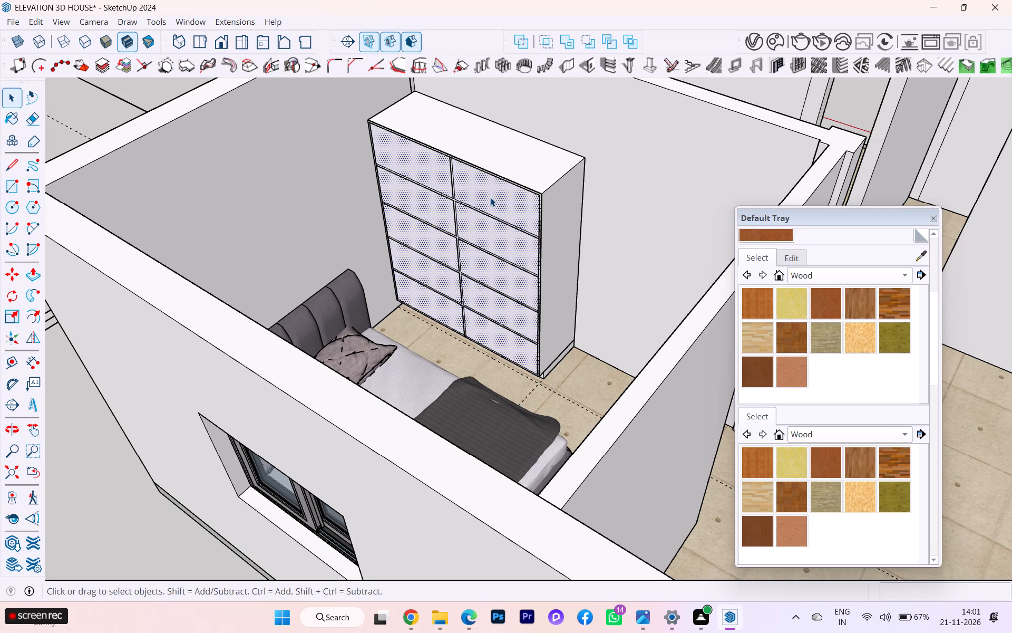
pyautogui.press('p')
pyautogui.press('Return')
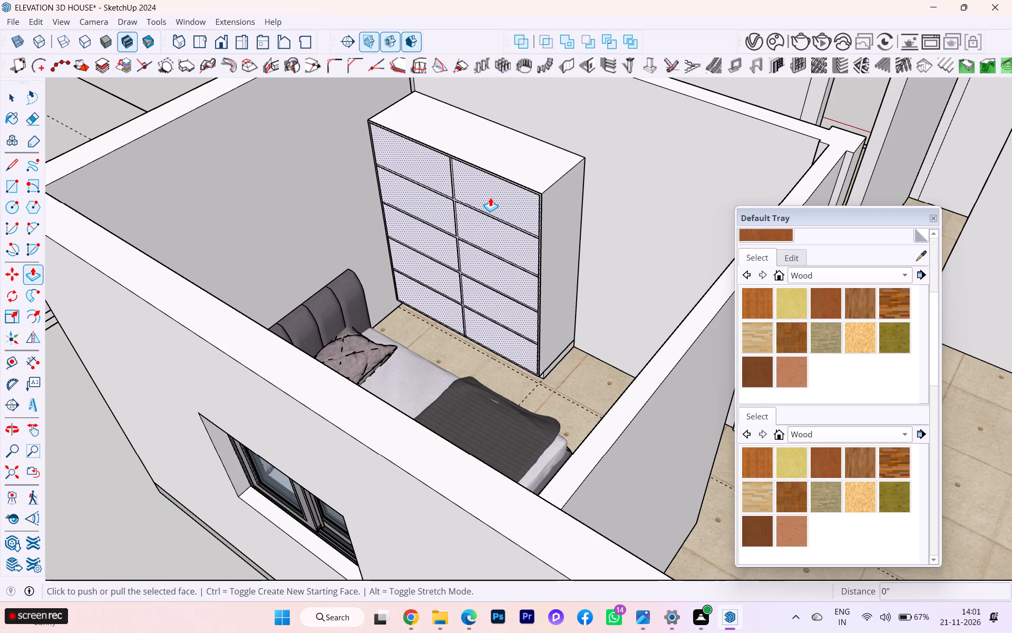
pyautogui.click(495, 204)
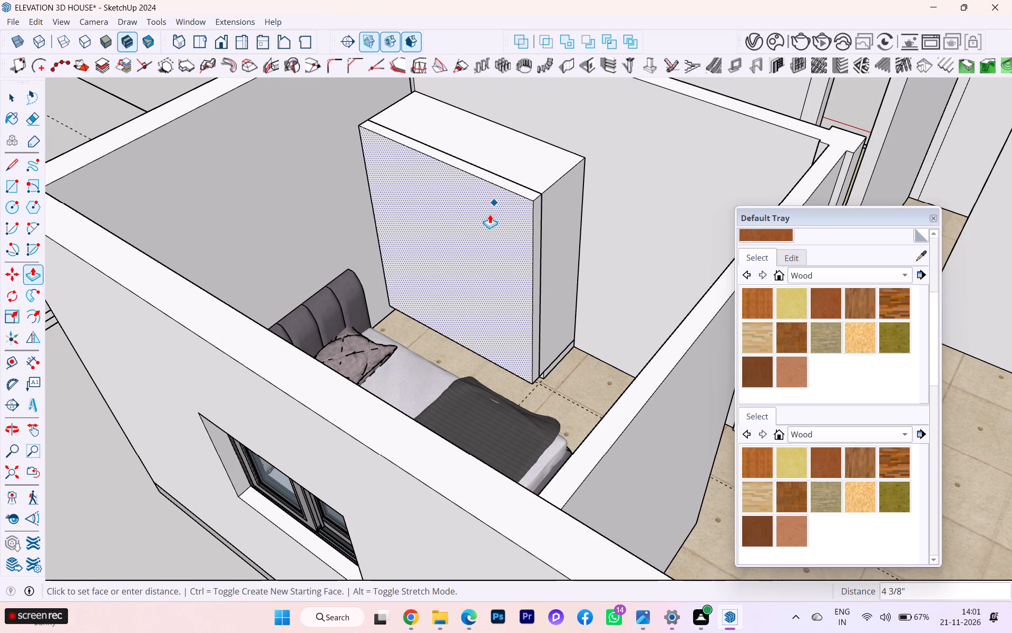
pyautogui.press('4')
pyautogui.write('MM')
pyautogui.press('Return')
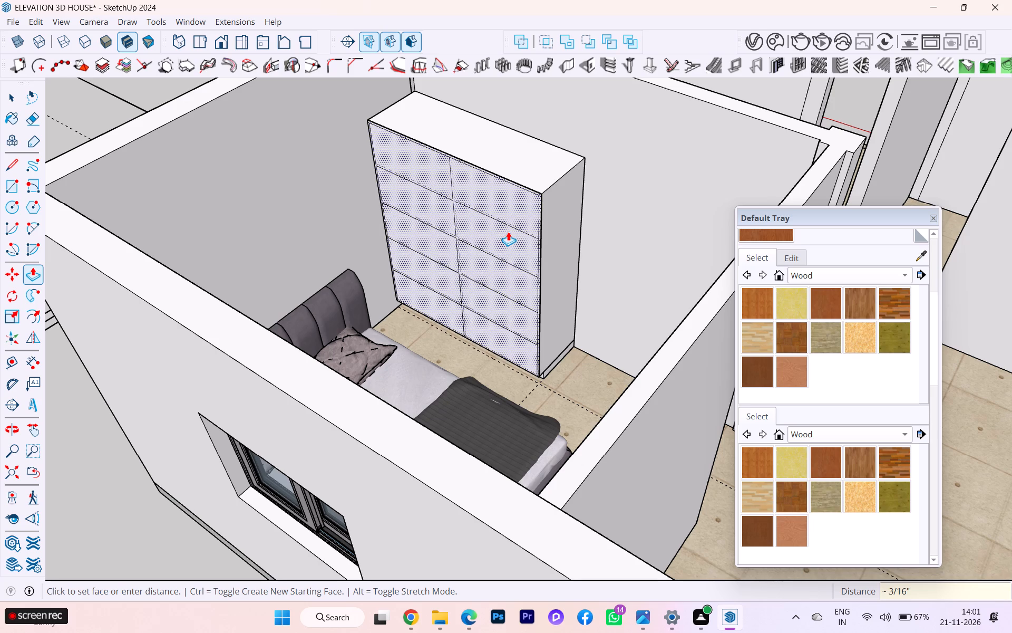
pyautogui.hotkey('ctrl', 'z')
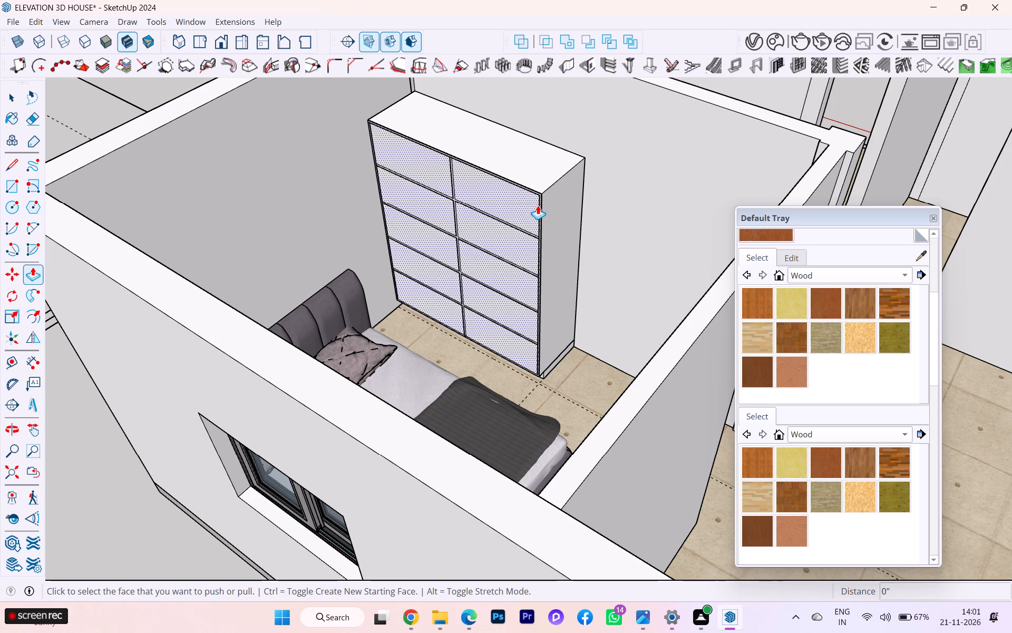
# Push/Pull the wardrobe's front face outward by 0.75" to form a front panel.
pyautogui.click(529, 208)
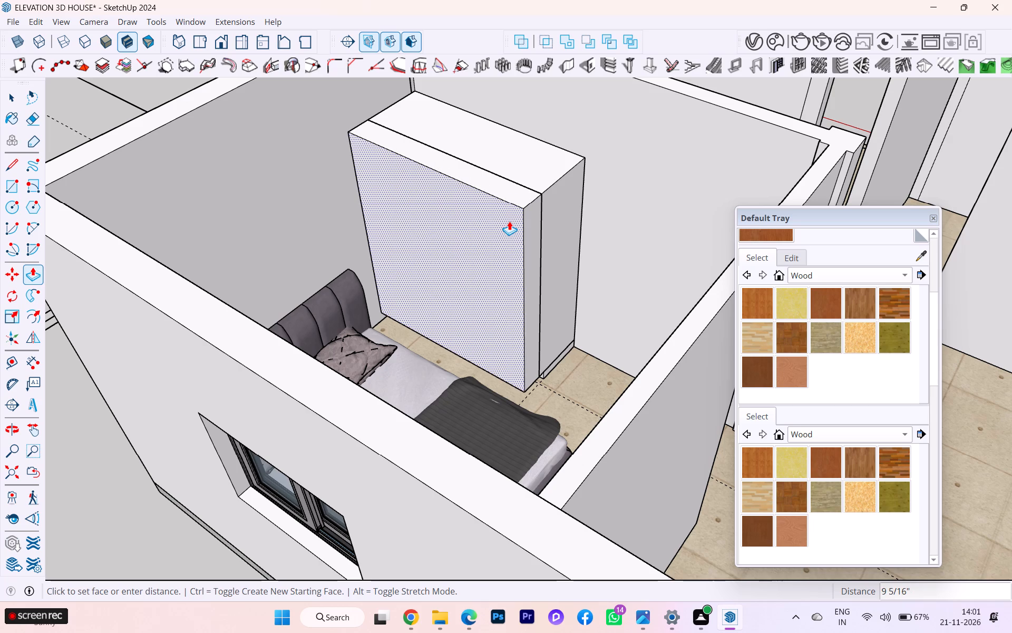
pyautogui.press('2')
pyautogui.hotkey('shift', '"')
pyautogui.press('BackSpace')
pyautogui.press('BackSpace')
pyautogui.write('.75"')
pyautogui.press('Return')
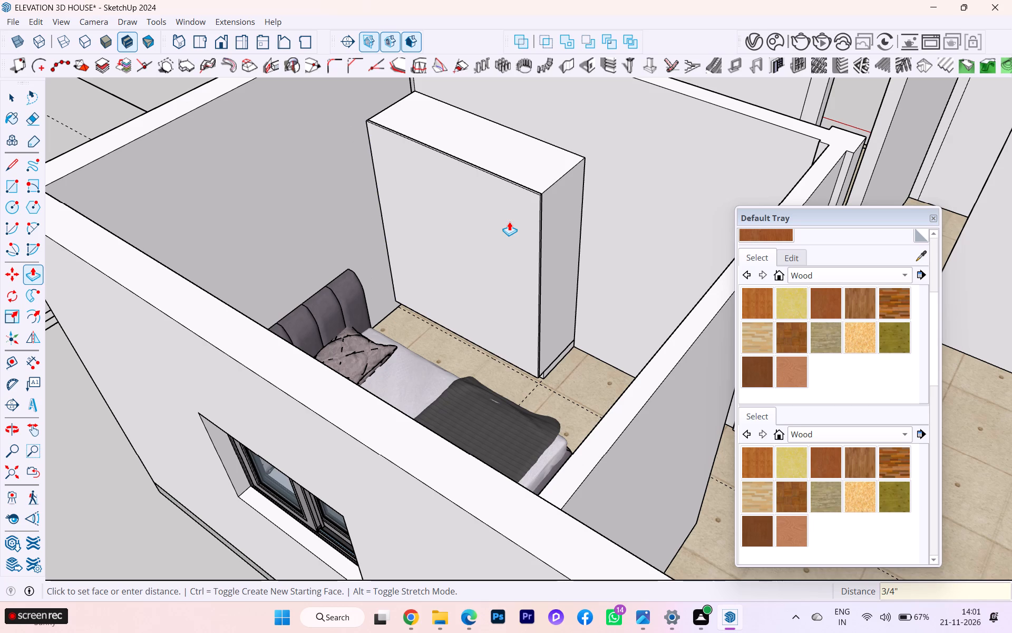
# Make the wardrobe's front panel, with all its faces and edges, into its own group.
pyautogui.scroll(8, 509, 222)
pyautogui.scroll(-2, 504, 226)
pyautogui.moveTo(503, 226); pyautogui.dragTo(626, 218, button='middle')
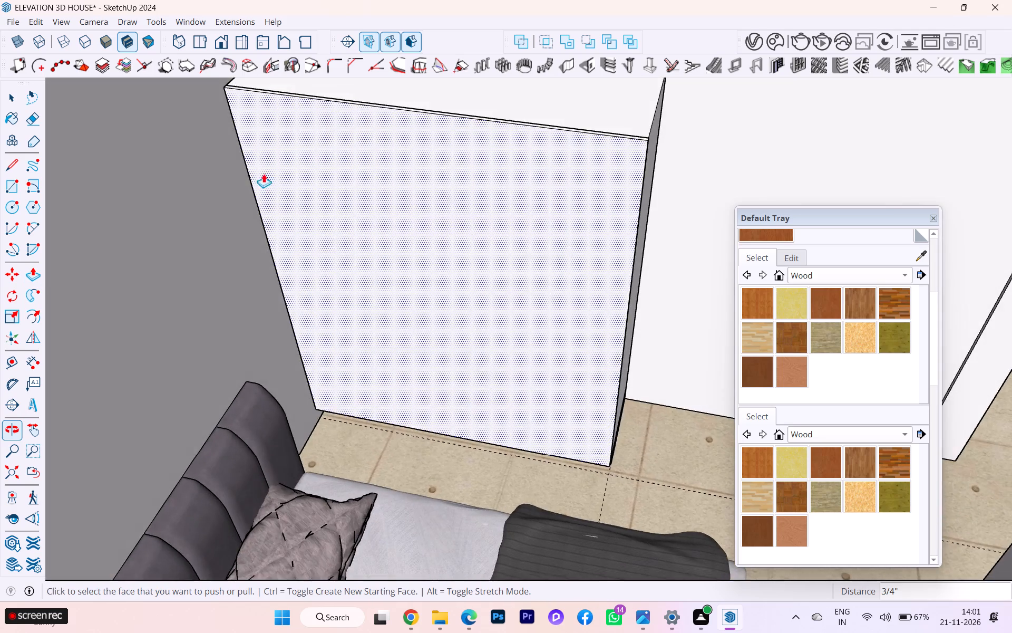
pyautogui.scroll(-5, 236, 162)
pyautogui.moveTo(264, 159); pyautogui.dragTo(332, 177, button='middle')
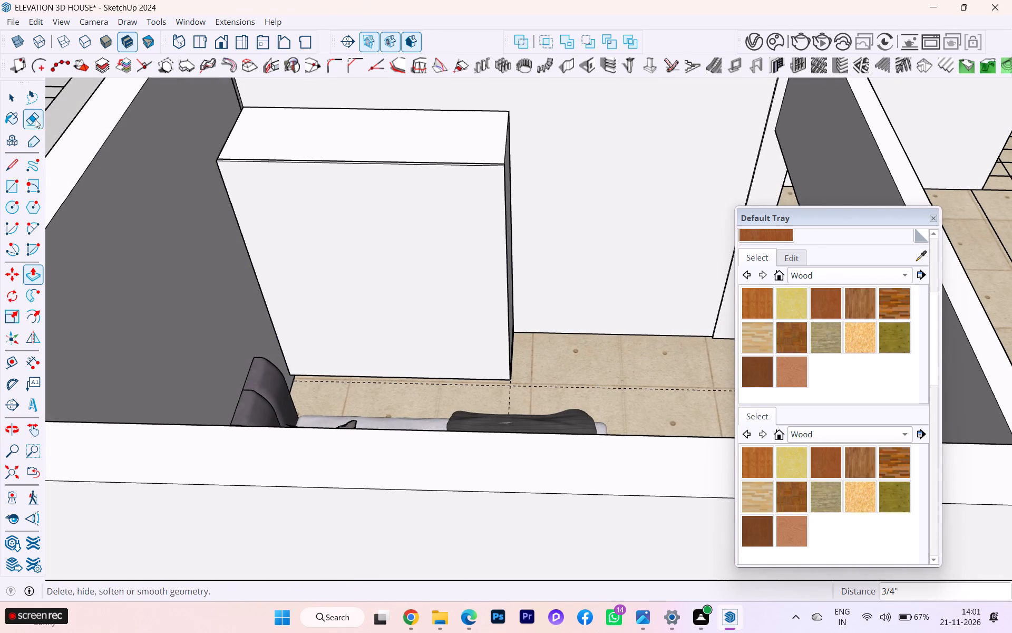
pyautogui.click(13, 94)
pyautogui.scroll(2, 394, 220)
pyautogui.click(396, 218)
pyautogui.doubleClick(396, 218)
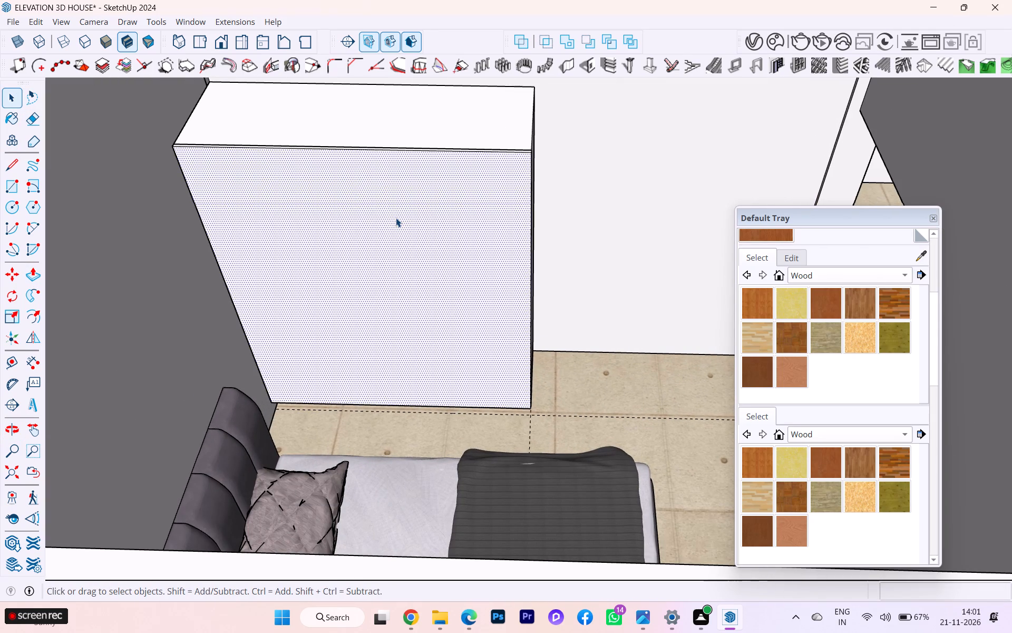
pyautogui.tripleClick(403, 213)
pyautogui.rightClick(403, 213)
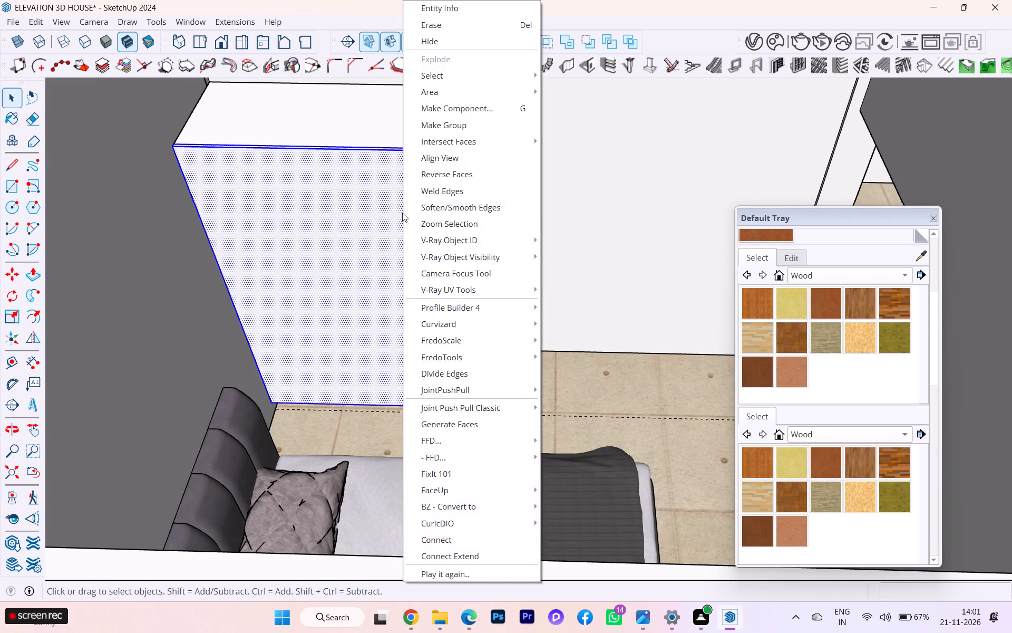
pyautogui.click(462, 126)
# Inside the panel group, copy the left vertical edge 6' across to the right edge and divide by 2 for a centre line.
pyautogui.doubleClick(413, 205)
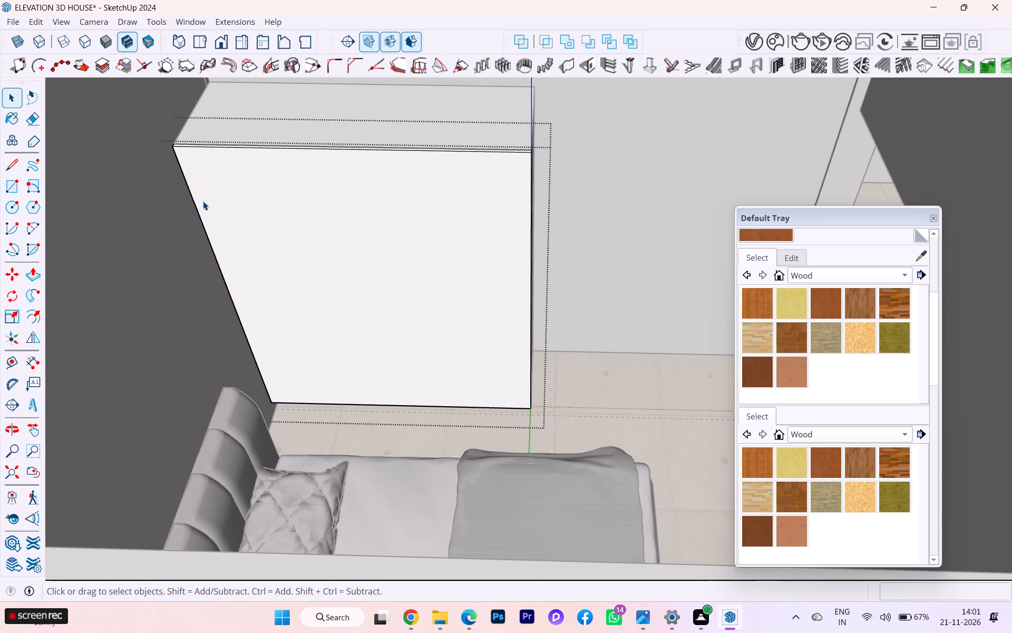
pyautogui.click(200, 218)
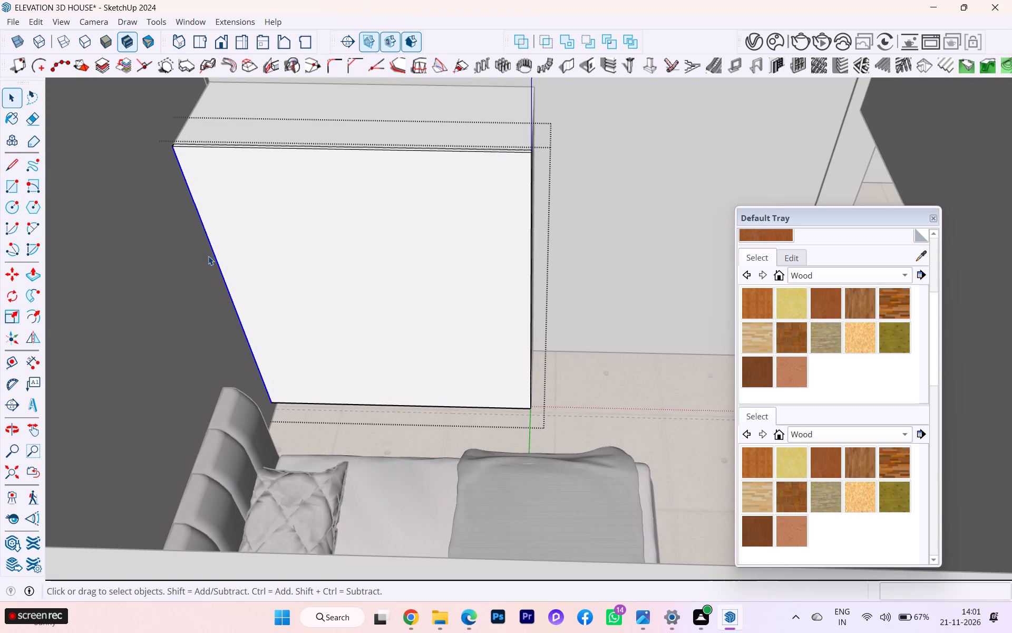
pyautogui.press('m')
pyautogui.press('Return')
pyautogui.scroll(1, 242, 350)
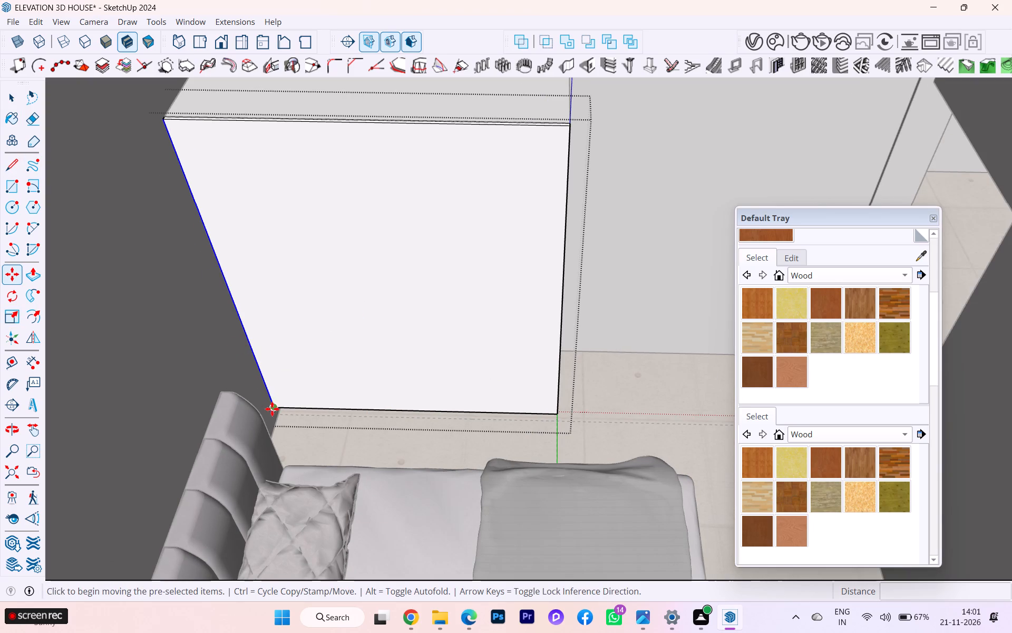
pyautogui.click(272, 409)
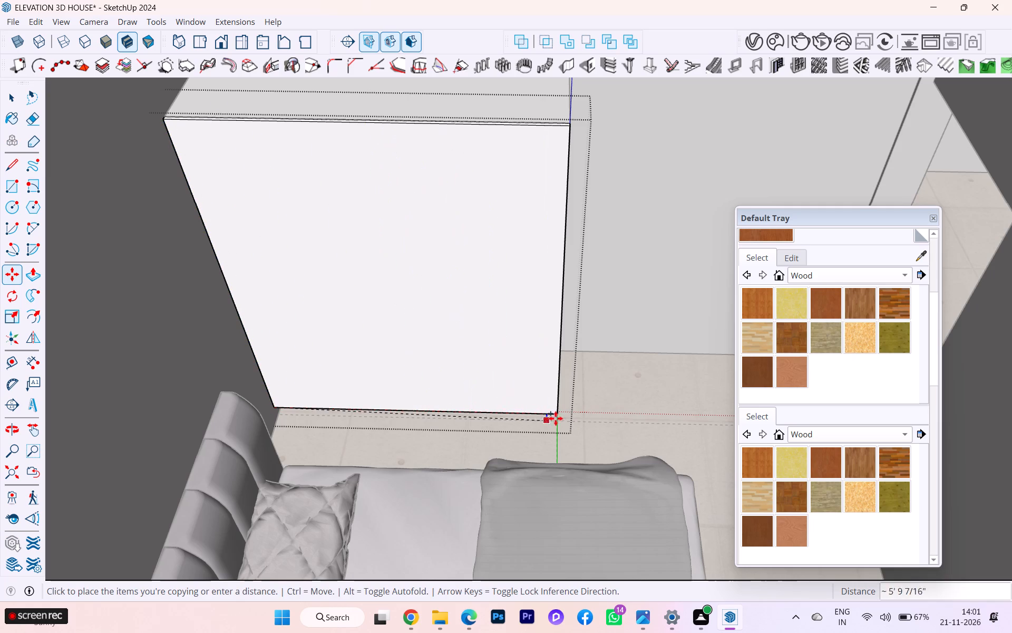
pyautogui.click(558, 415)
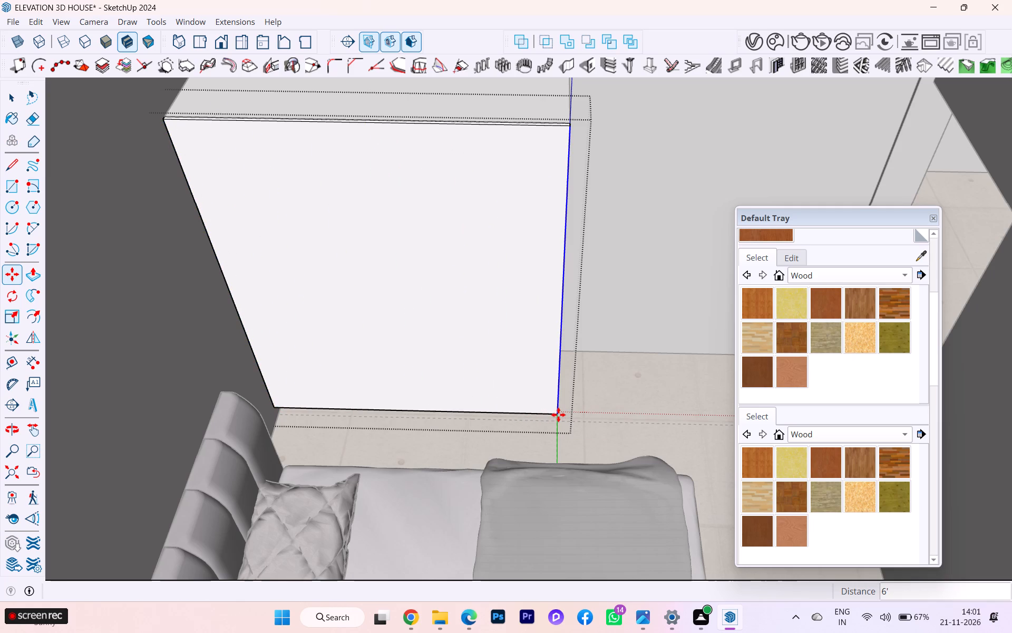
pyautogui.write('/2')
pyautogui.press('Return')
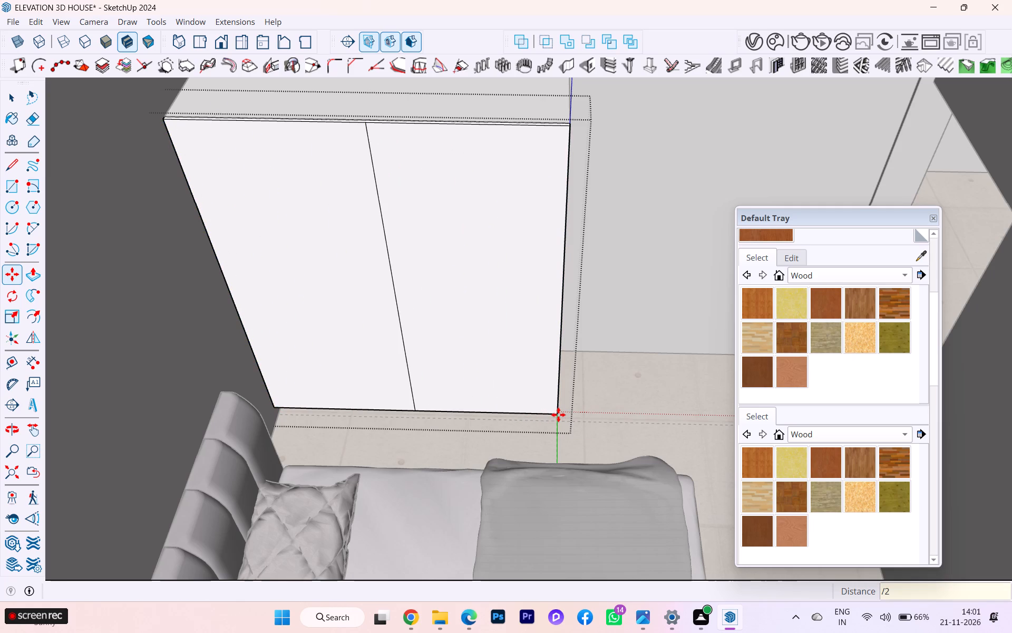
# Copy the front panel's vertical centre line 2 mm to the left.
pyautogui.scroll(3, 372, 98)
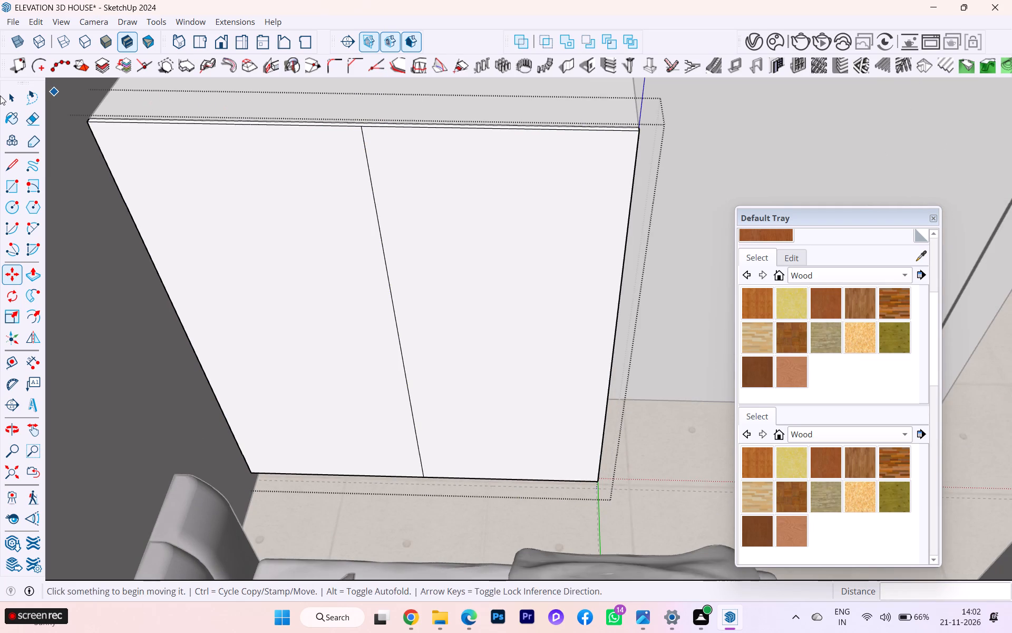
pyautogui.click(13, 97)
pyautogui.keyDown('ctrl'); pyautogui.click(369, 164); pyautogui.keyUp('ctrl')
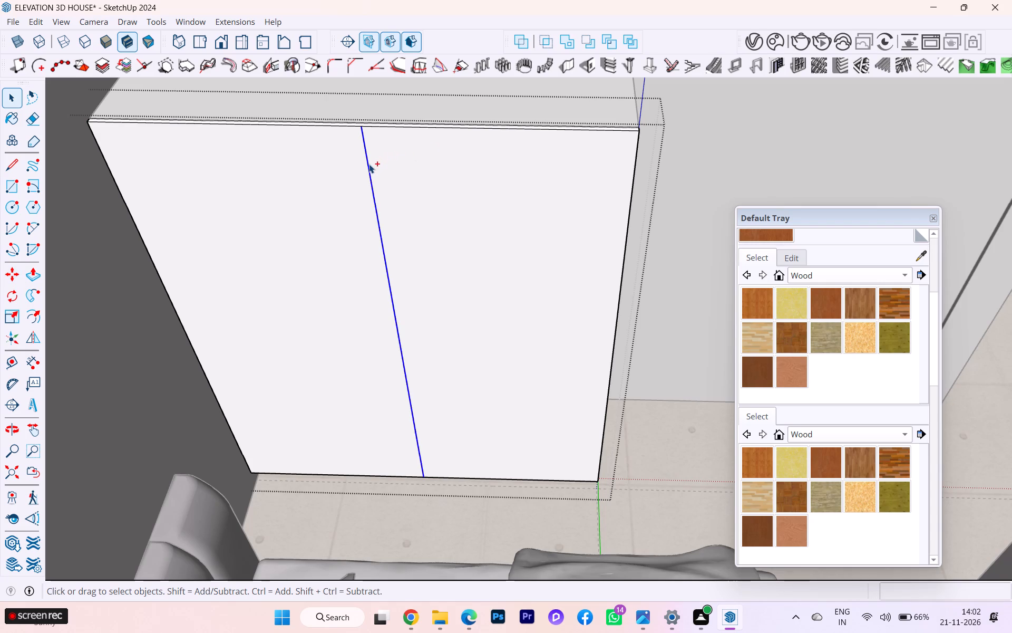
pyautogui.press('m')
pyautogui.press('Return')
pyautogui.scroll(2, 367, 168)
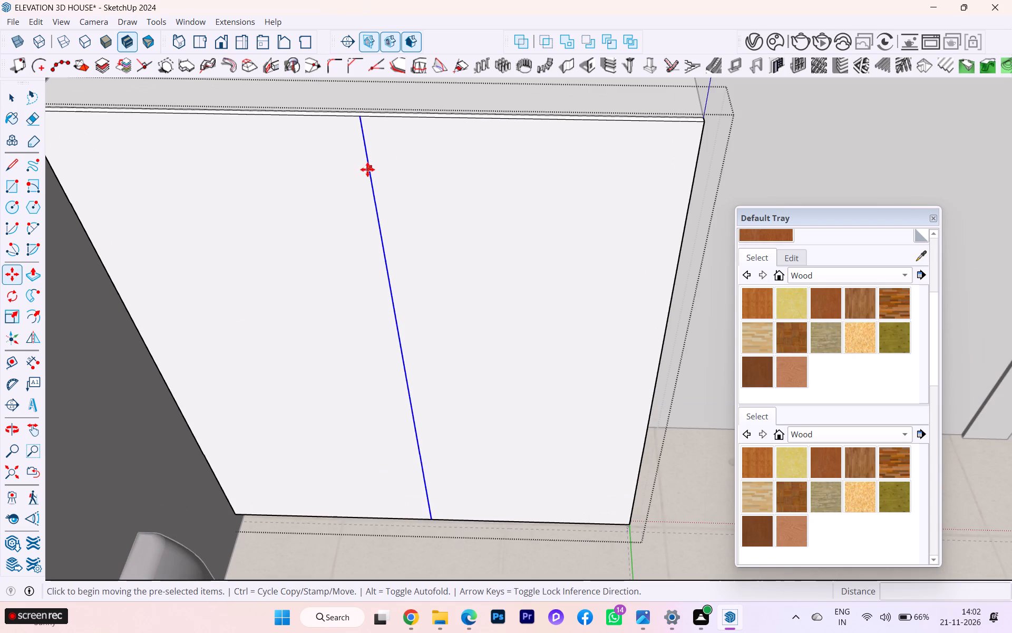
pyautogui.click(368, 169)
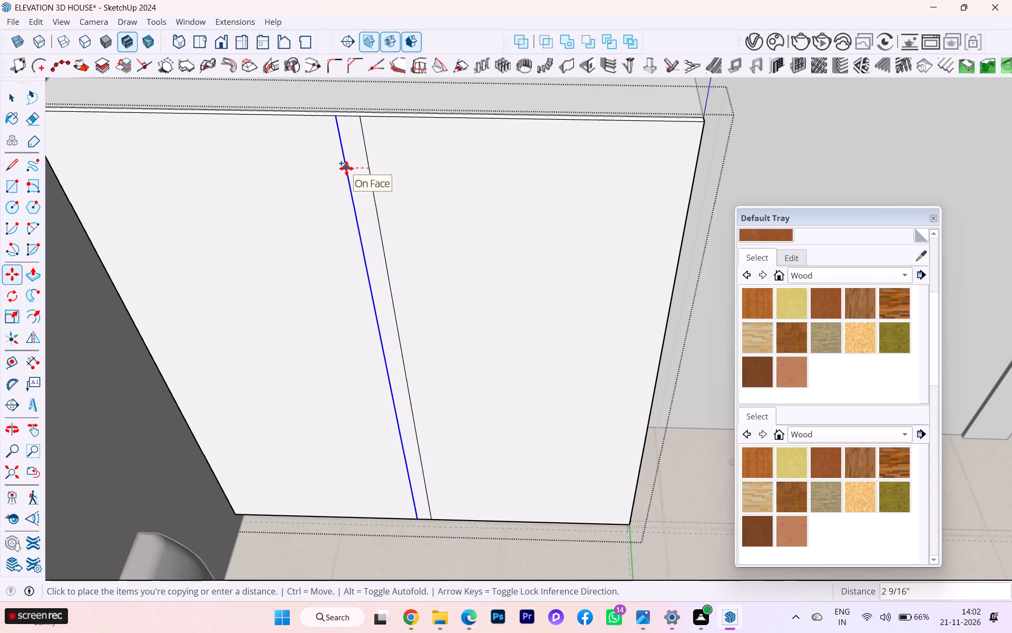
pyautogui.press('2')
pyautogui.write('MM')
pyautogui.press('Return')
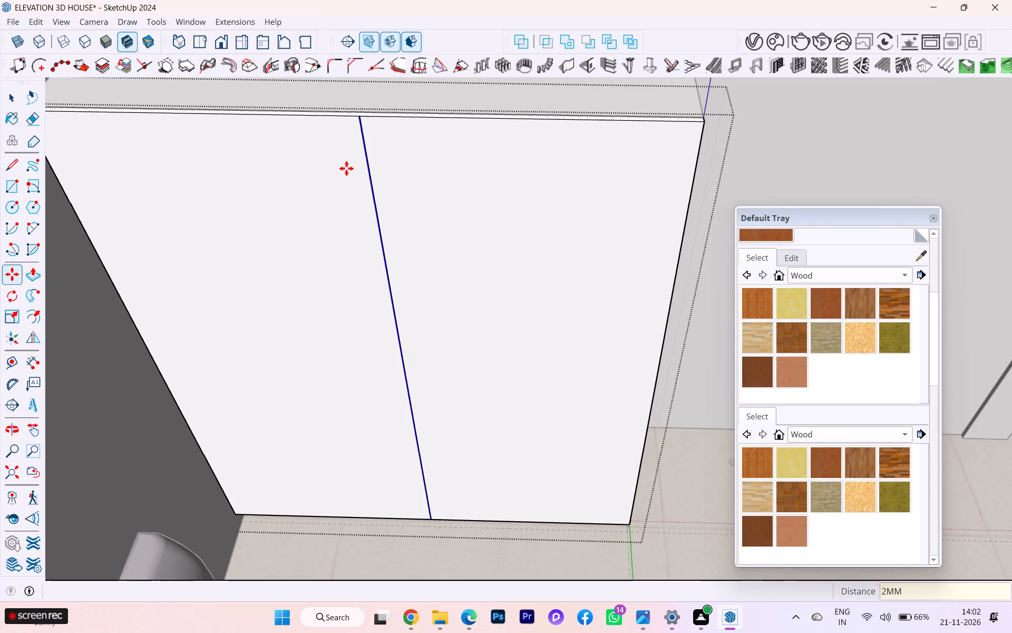
# Copy the offset line 4 mm to the right so it falls on the other side of the centre line.
pyautogui.scroll(10, 362, 111)
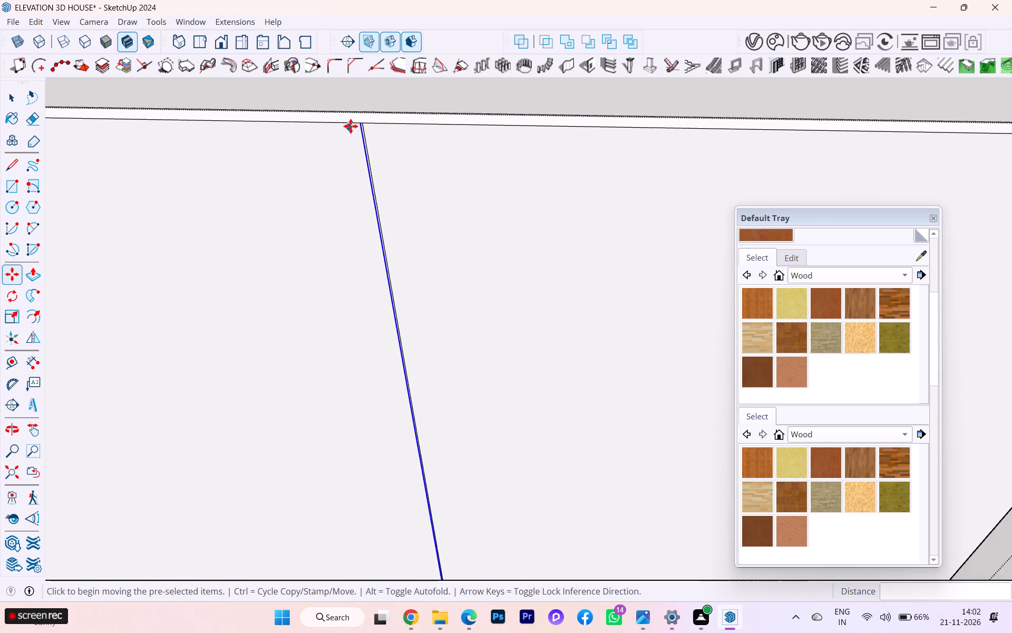
pyautogui.scroll(1, 354, 124)
pyautogui.scroll(-1, 354, 123)
pyautogui.scroll(4, 355, 123)
pyautogui.scroll(-3, 361, 119)
pyautogui.scroll(3, 361, 119)
pyautogui.click(362, 127)
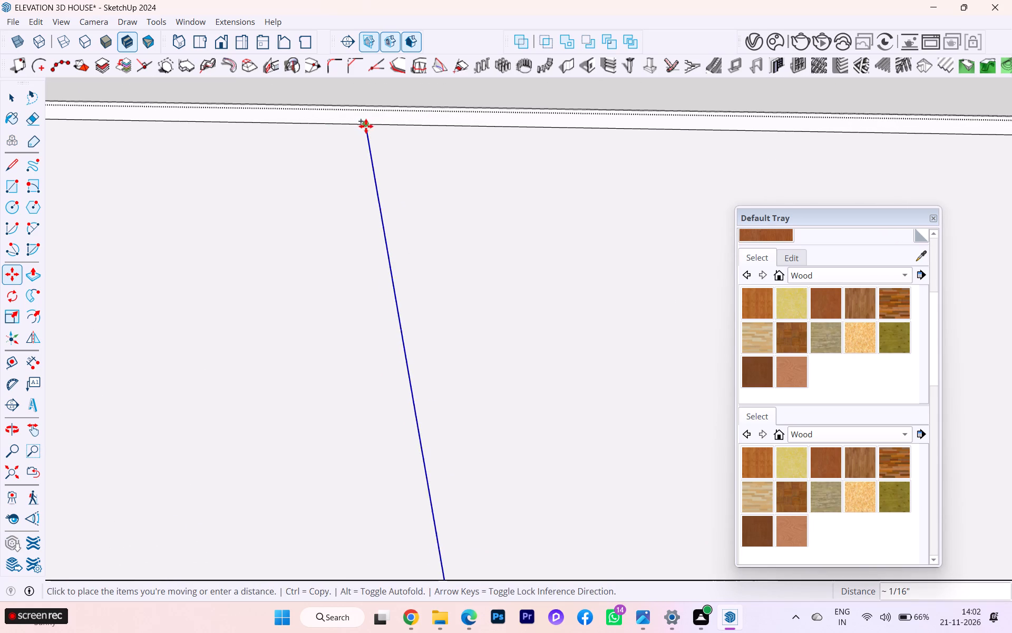
pyautogui.press('4')
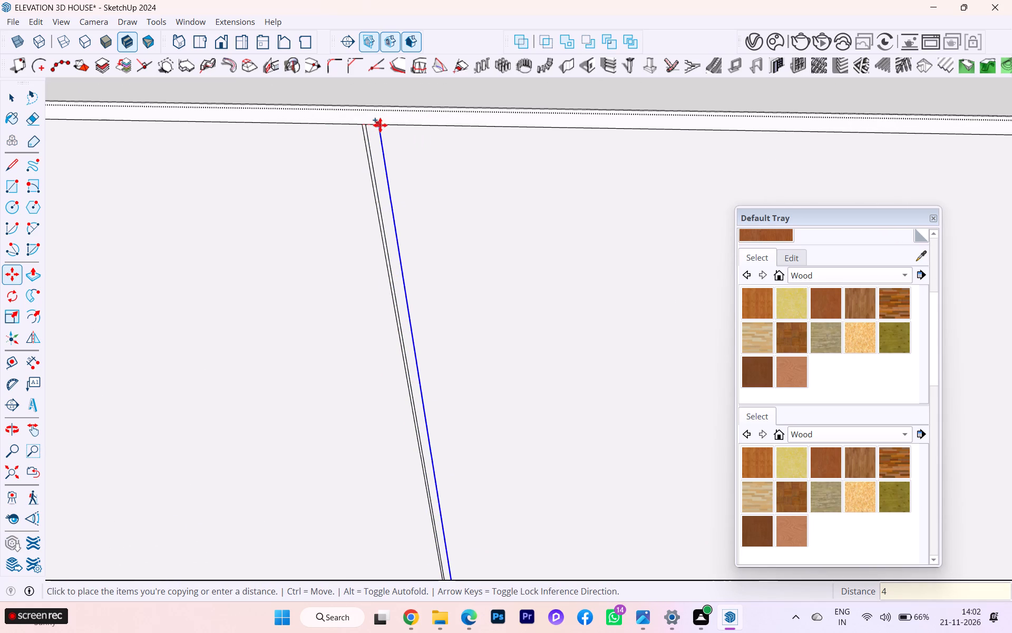
pyautogui.write('MM')
pyautogui.press('Return')
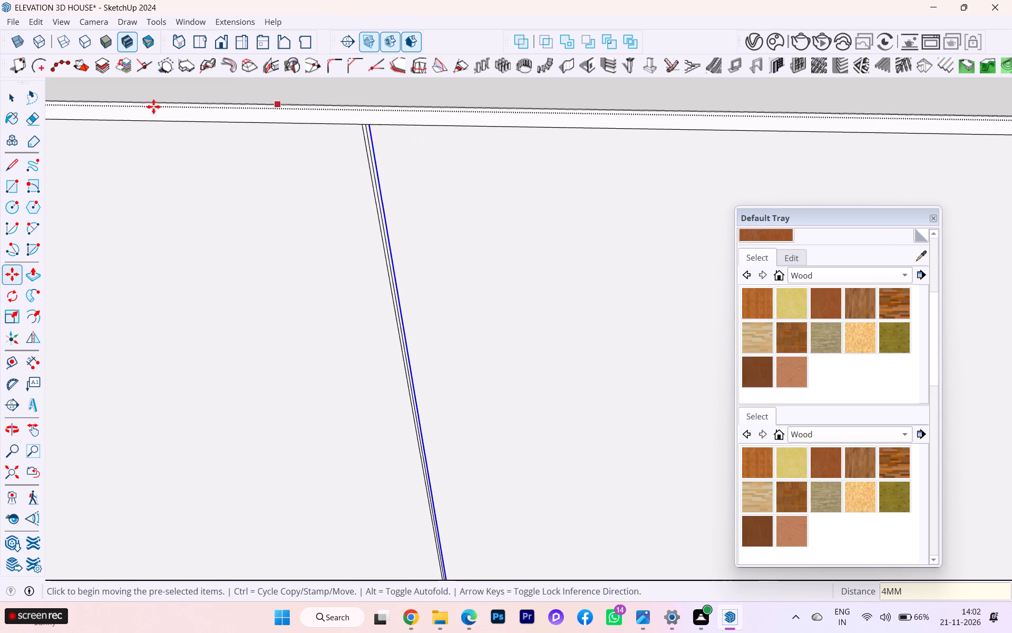
# Delete the original centre line between the two offset lines on the front panel.
pyautogui.scroll(1, 0, 103)
pyautogui.click(8, 97)
pyautogui.scroll(3, 277, 107)
pyautogui.scroll(-1, 285, 105)
pyautogui.scroll(1, 285, 105)
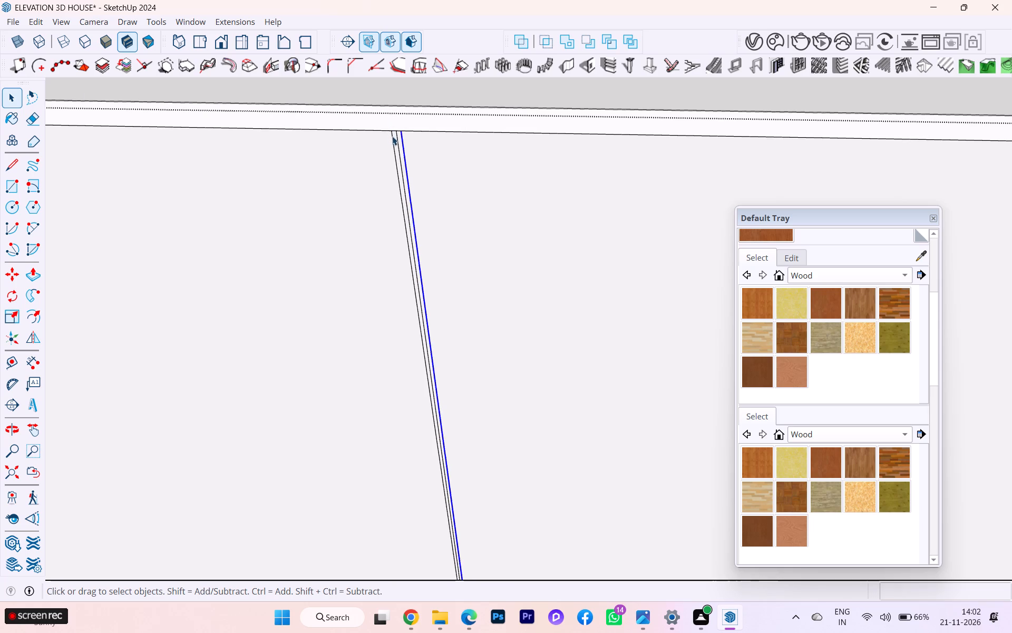
pyautogui.click(398, 139)
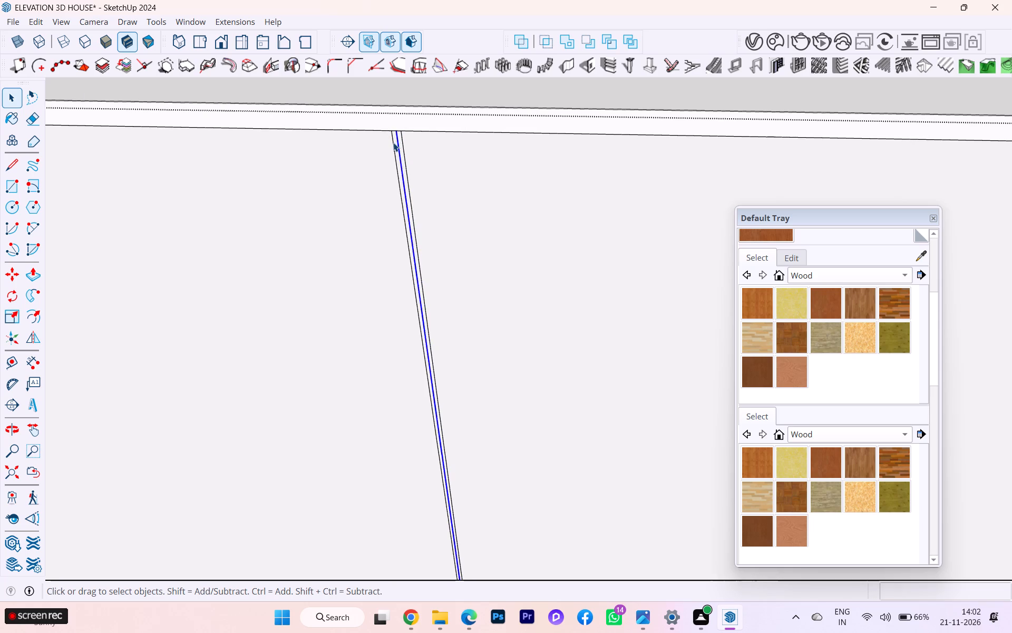
pyautogui.press('Delete')
# Push/Pull the narrow centre strip back 3/4" through the panel to separate the two doors, and leave the group.
pyautogui.scroll(1, 394, 141)
pyautogui.click(399, 138)
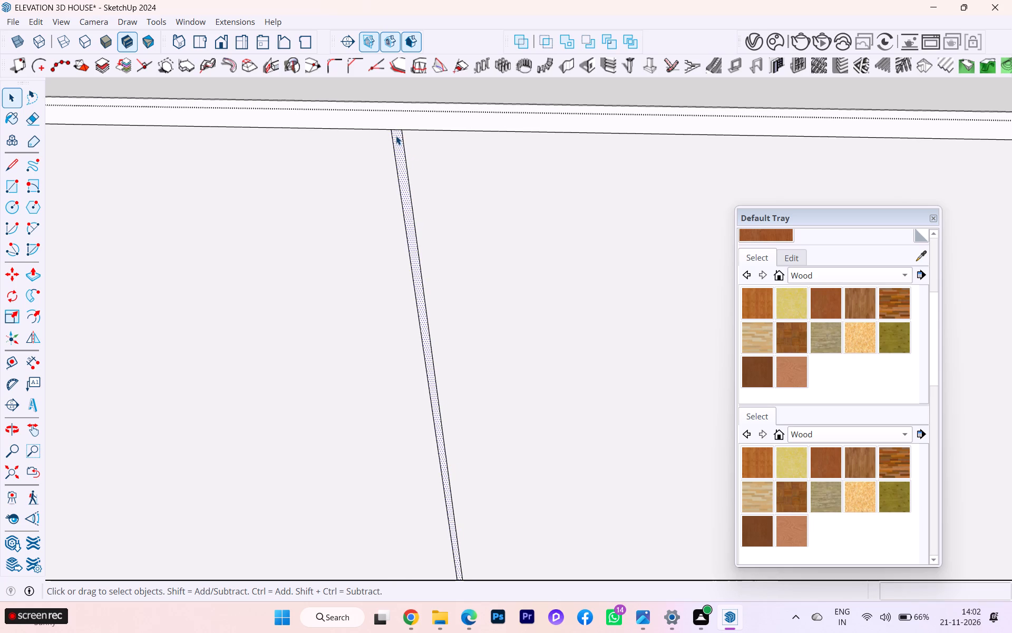
pyautogui.press('p')
pyautogui.click(396, 136)
pyautogui.click(401, 99)
pyautogui.scroll(-6, 424, 103)
pyautogui.scroll(1, 502, 116)
pyautogui.scroll(-6, 502, 116)
pyautogui.scroll(1, 334, 105)
pyautogui.scroll(-2, 337, 107)
pyautogui.scroll(1, 344, 110)
pyautogui.scroll(-11, 347, 111)
pyautogui.scroll(2, 543, 186)
pyautogui.scroll(-1, 545, 186)
pyautogui.scroll(1, 554, 185)
pyautogui.scroll(-2, 566, 176)
pyautogui.scroll(1, 567, 175)
pyautogui.scroll(-4, 567, 175)
pyautogui.scroll(2, 502, 193)
pyautogui.scroll(-2, 493, 197)
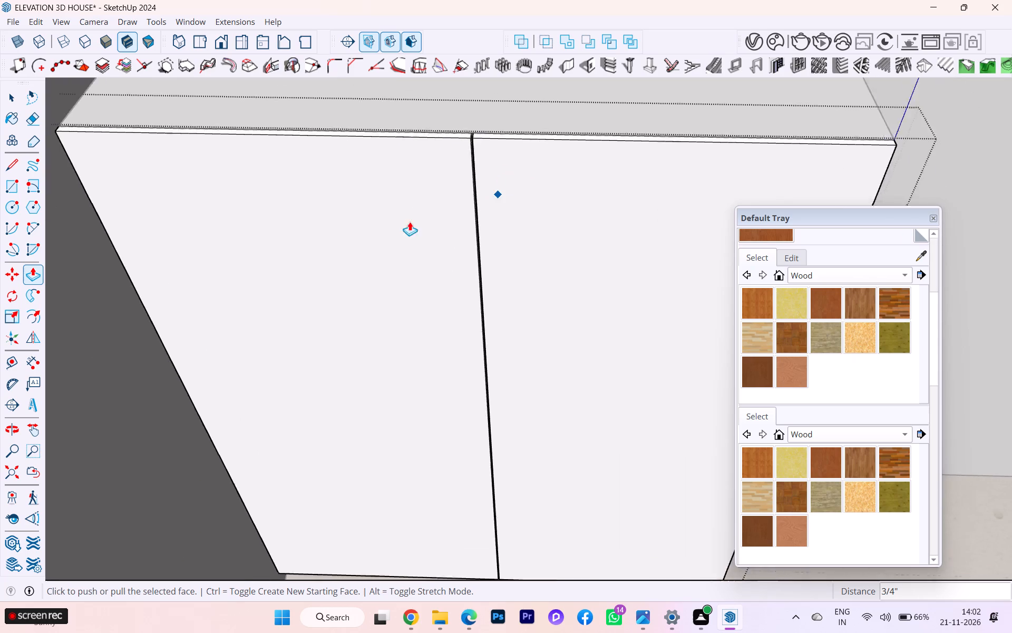
pyautogui.scroll(-8, 410, 222)
pyautogui.scroll(1, 364, 170)
pyautogui.scroll(-9, 364, 170)
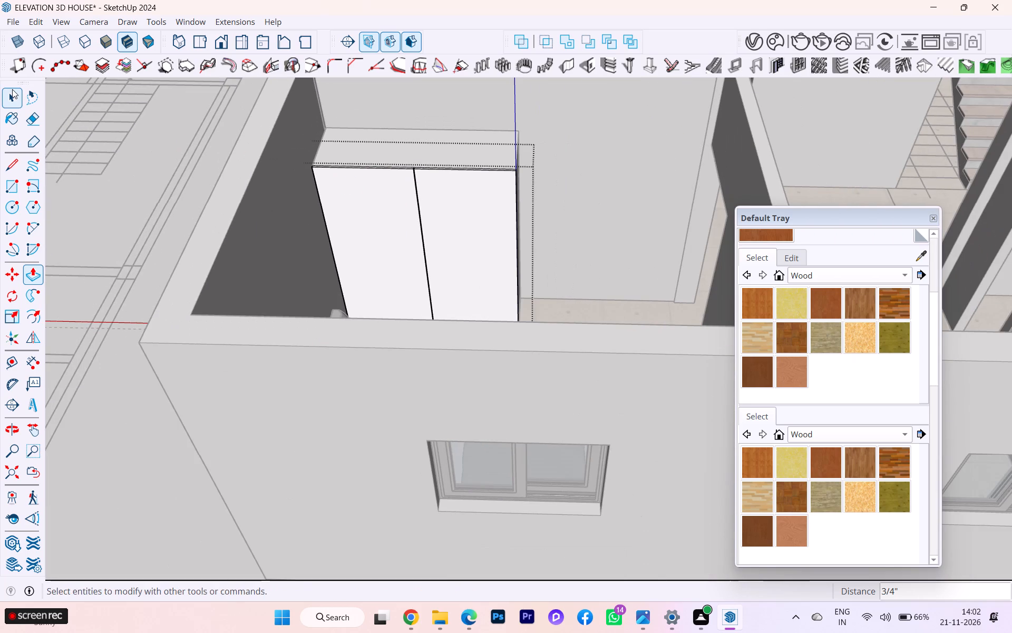
pyautogui.click(12, 89)
pyautogui.click(201, 149)
# Paint the wardrobe's carcass with the light reddish-brown material from the Wood collection.
pyautogui.scroll(2, 236, 154)
pyautogui.click(405, 203)
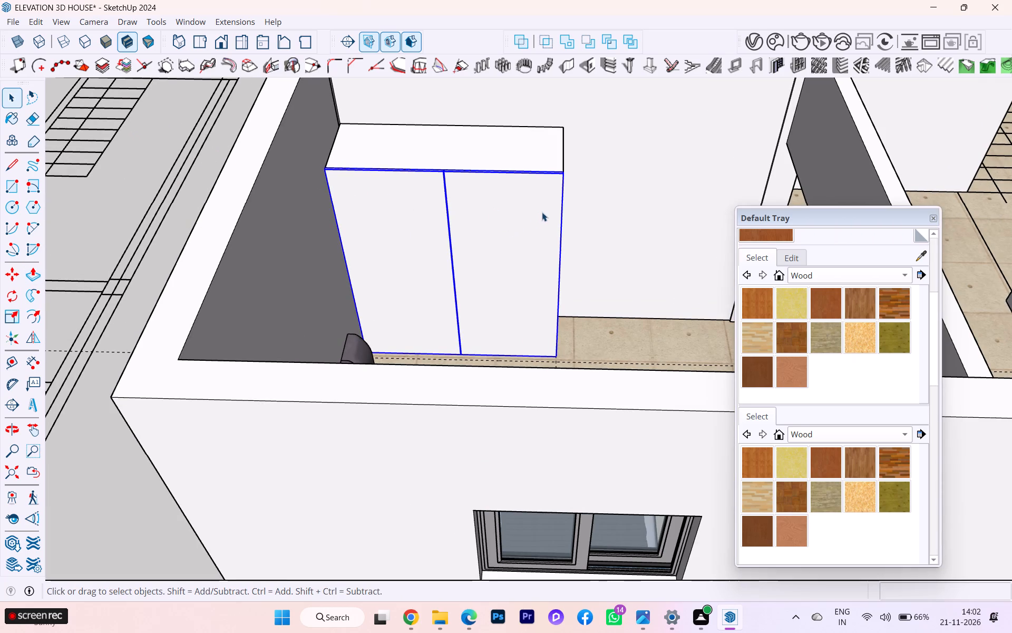
pyautogui.scroll(2, 517, 224)
pyautogui.scroll(-1, 520, 222)
pyautogui.moveTo(510, 220); pyautogui.dragTo(315, 218, button='middle')
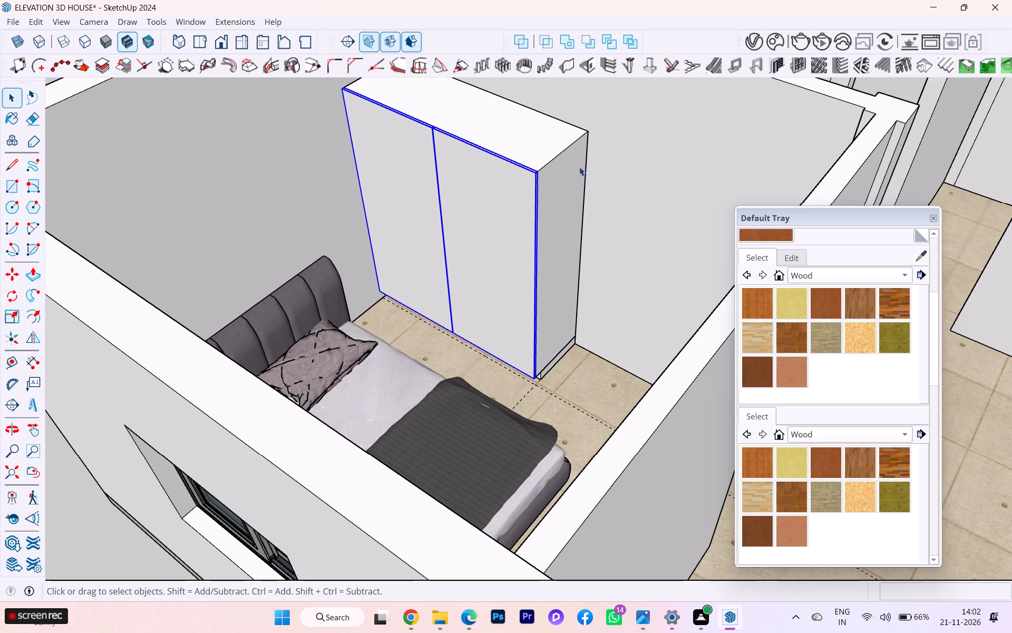
pyautogui.click(561, 179)
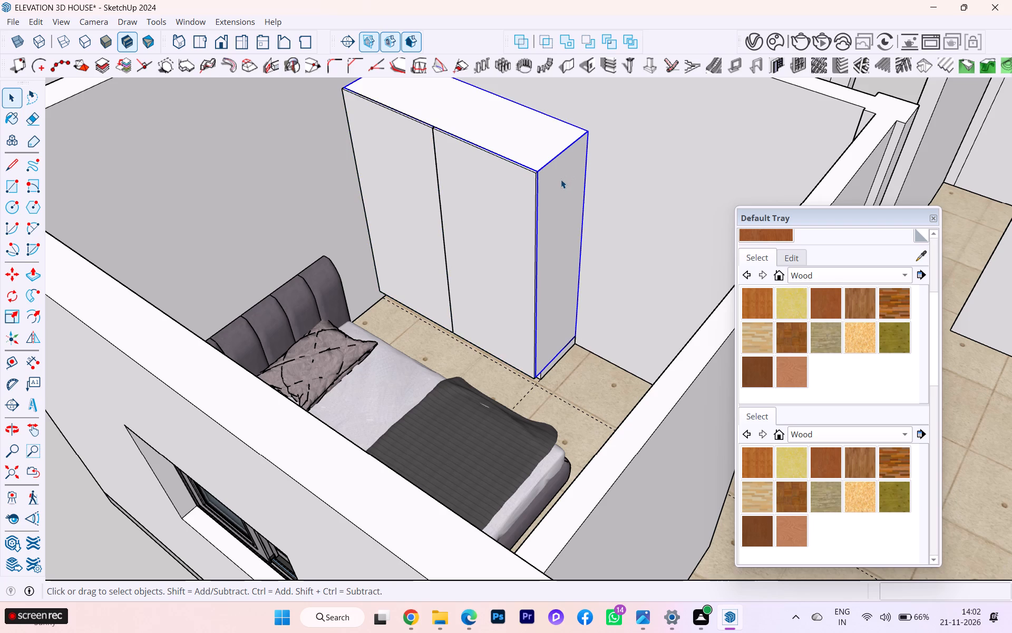
pyautogui.click(783, 369)
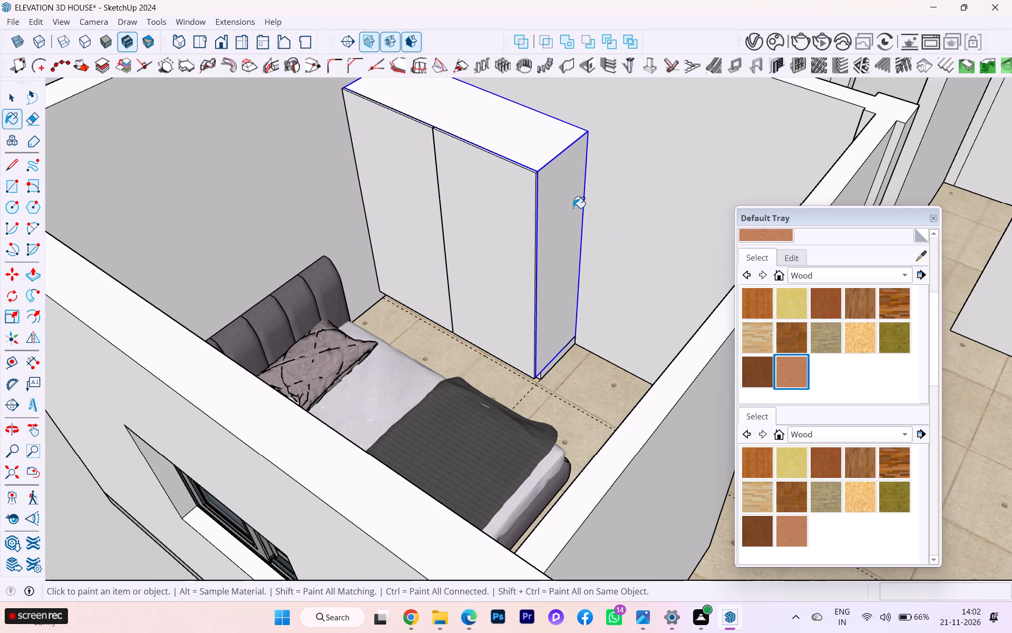
pyautogui.click(544, 132)
# Paint the plinth at the wardrobe's base with the dark grey mottled material from the Stone collection.
pyautogui.moveTo(539, 190); pyautogui.dragTo(622, 184, button='middle')
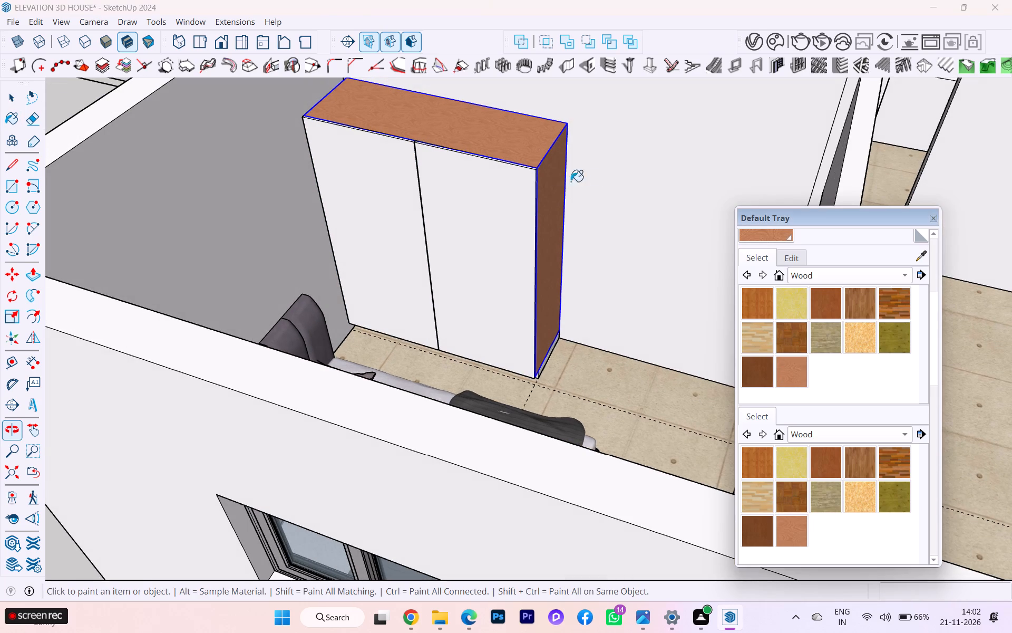
pyautogui.scroll(-2, 314, 166)
pyautogui.moveTo(319, 166); pyautogui.dragTo(325, 165, button='middle')
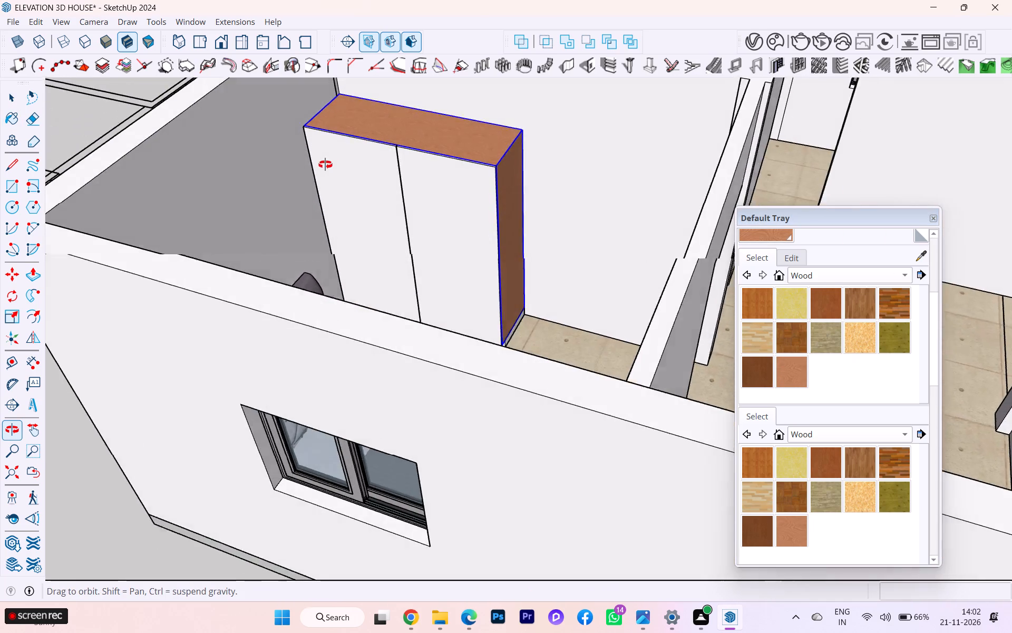
pyautogui.moveTo(325, 165); pyautogui.dragTo(339, 189, button='middle')
pyautogui.scroll(3, 453, 279)
pyautogui.scroll(-1, 472, 293)
pyautogui.scroll(1, 480, 299)
pyautogui.scroll(-1, 507, 312)
pyautogui.moveTo(480, 304); pyautogui.dragTo(387, 305, button='middle')
pyautogui.scroll(-1, 481, 308)
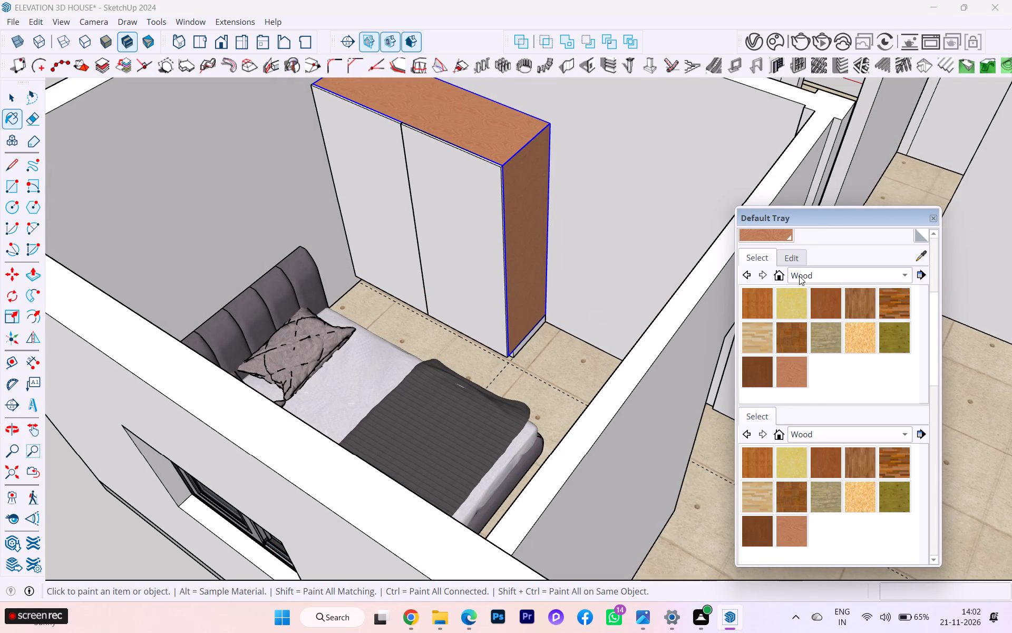
pyautogui.click(799, 276)
pyautogui.click(806, 218)
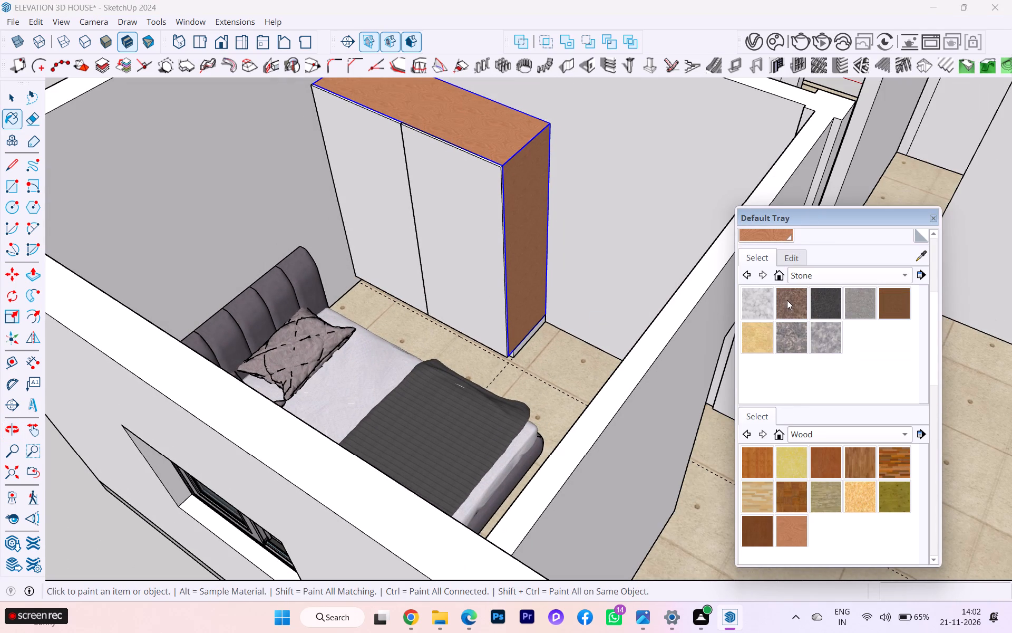
pyautogui.click(801, 341)
pyautogui.scroll(2, 526, 315)
pyautogui.scroll(-1, 521, 320)
pyautogui.scroll(3, 519, 322)
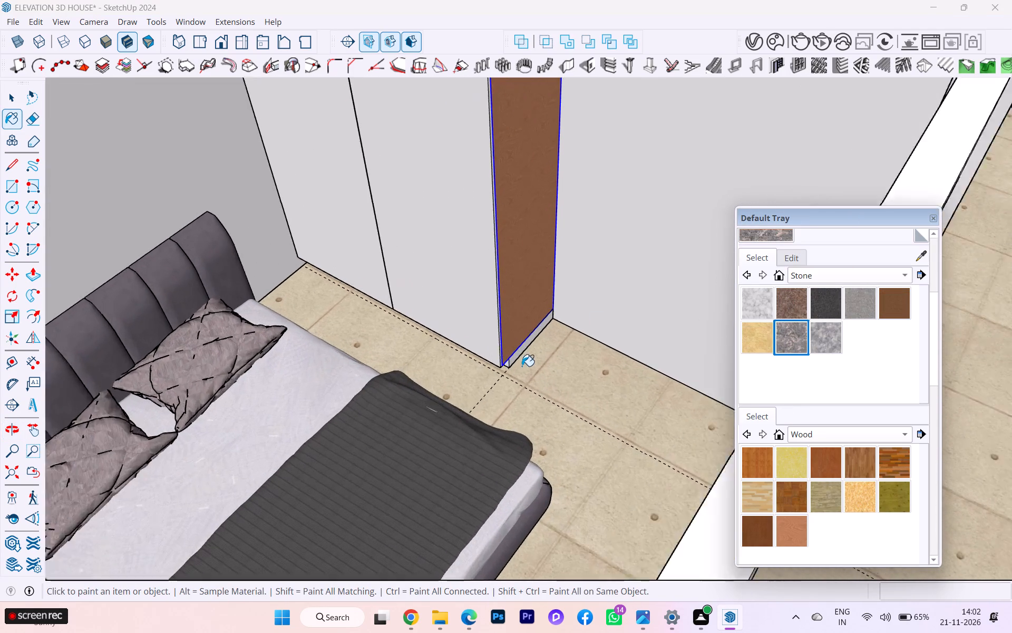
pyautogui.scroll(1, 522, 366)
pyautogui.click(511, 358)
pyautogui.scroll(-4, 511, 337)
pyautogui.moveTo(509, 311); pyautogui.dragTo(520, 308, button='middle')
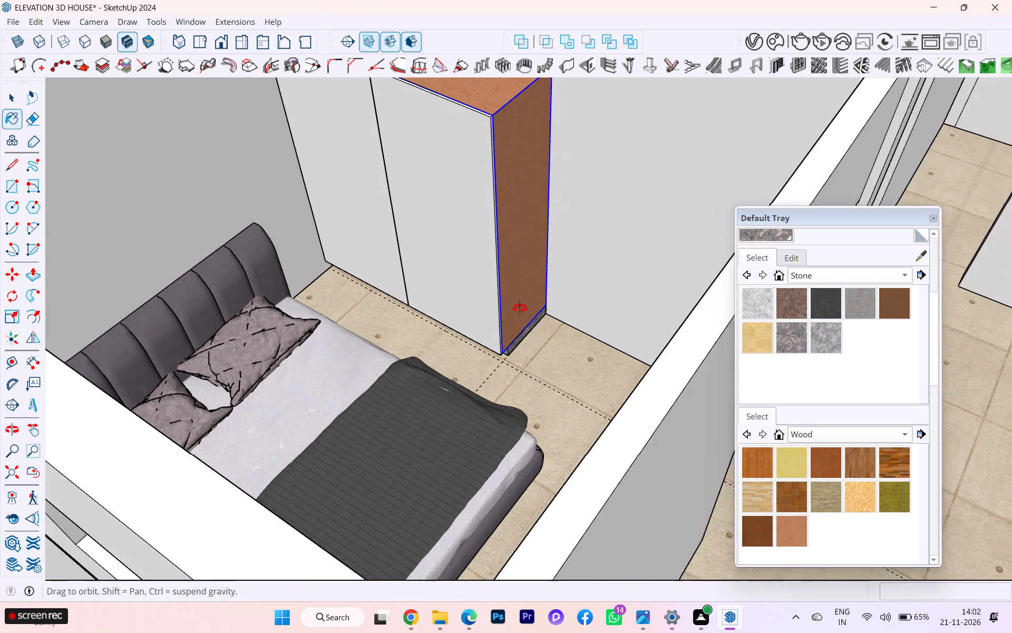
pyautogui.moveTo(520, 308); pyautogui.dragTo(634, 311, button='middle')
pyautogui.scroll(-3, 556, 281)
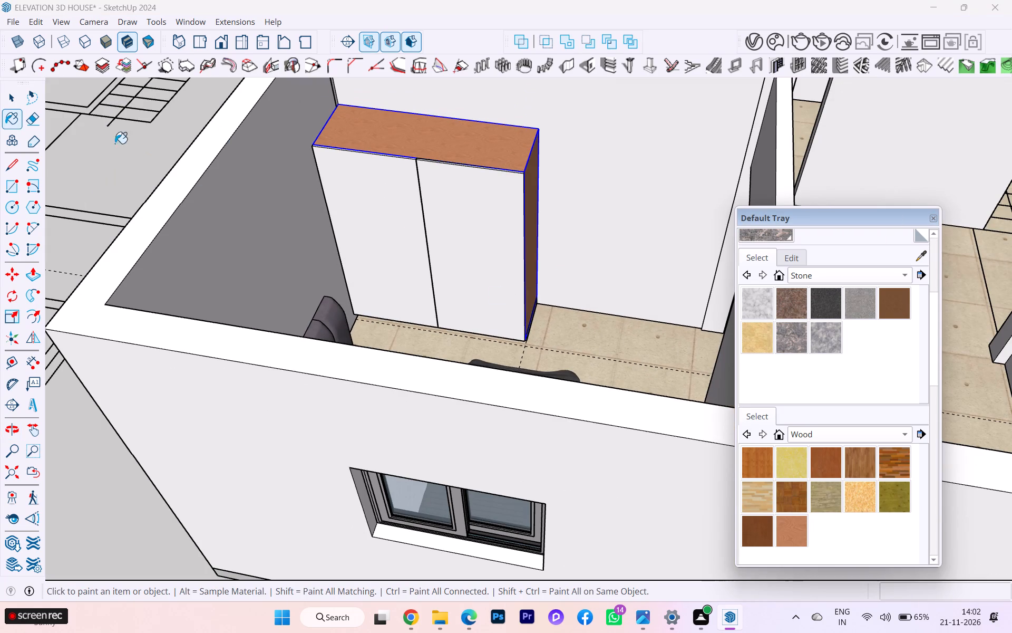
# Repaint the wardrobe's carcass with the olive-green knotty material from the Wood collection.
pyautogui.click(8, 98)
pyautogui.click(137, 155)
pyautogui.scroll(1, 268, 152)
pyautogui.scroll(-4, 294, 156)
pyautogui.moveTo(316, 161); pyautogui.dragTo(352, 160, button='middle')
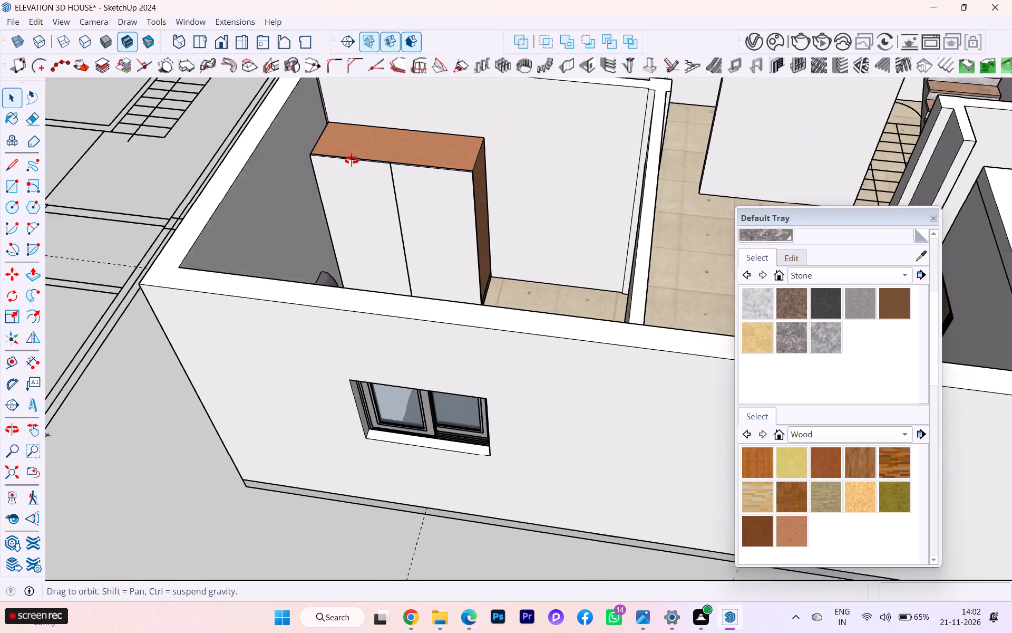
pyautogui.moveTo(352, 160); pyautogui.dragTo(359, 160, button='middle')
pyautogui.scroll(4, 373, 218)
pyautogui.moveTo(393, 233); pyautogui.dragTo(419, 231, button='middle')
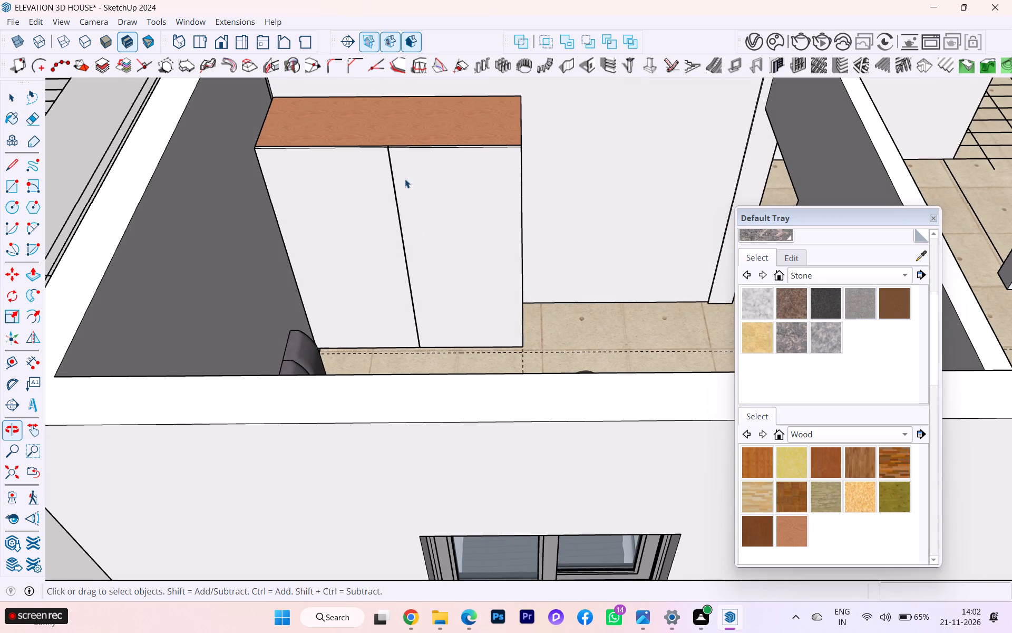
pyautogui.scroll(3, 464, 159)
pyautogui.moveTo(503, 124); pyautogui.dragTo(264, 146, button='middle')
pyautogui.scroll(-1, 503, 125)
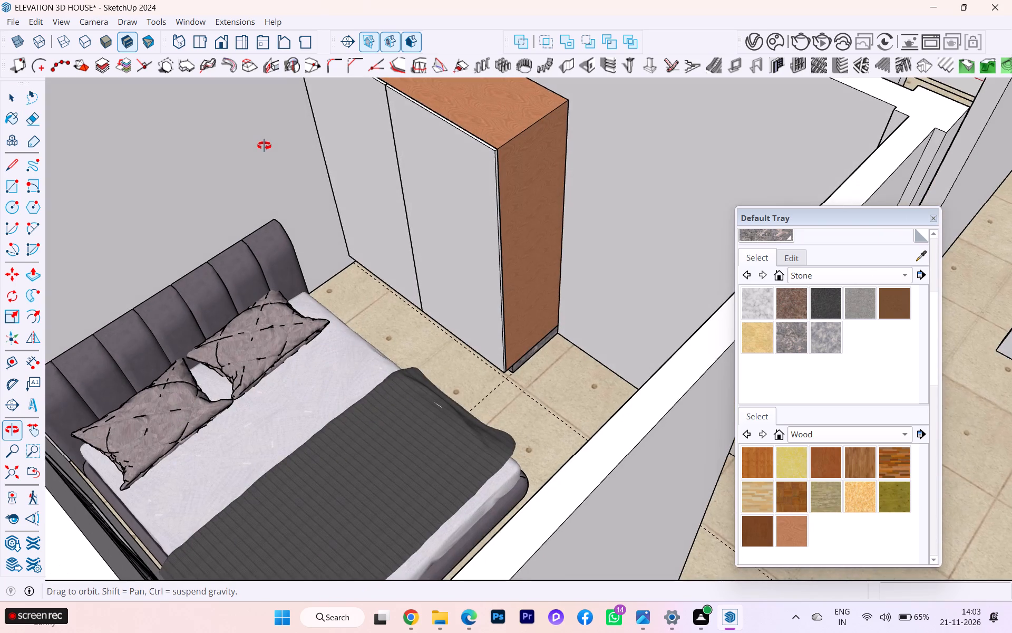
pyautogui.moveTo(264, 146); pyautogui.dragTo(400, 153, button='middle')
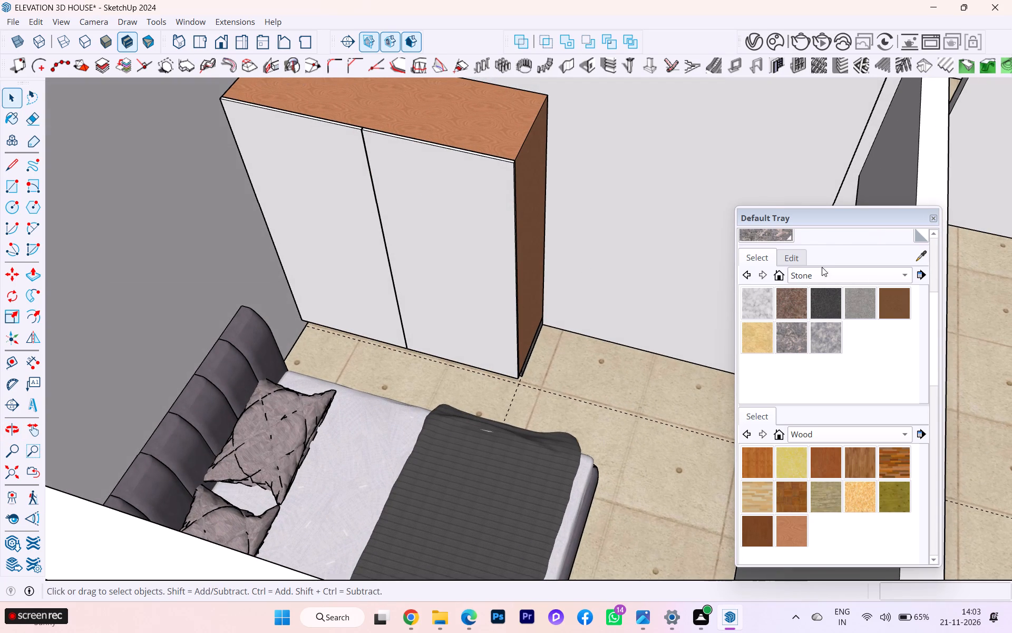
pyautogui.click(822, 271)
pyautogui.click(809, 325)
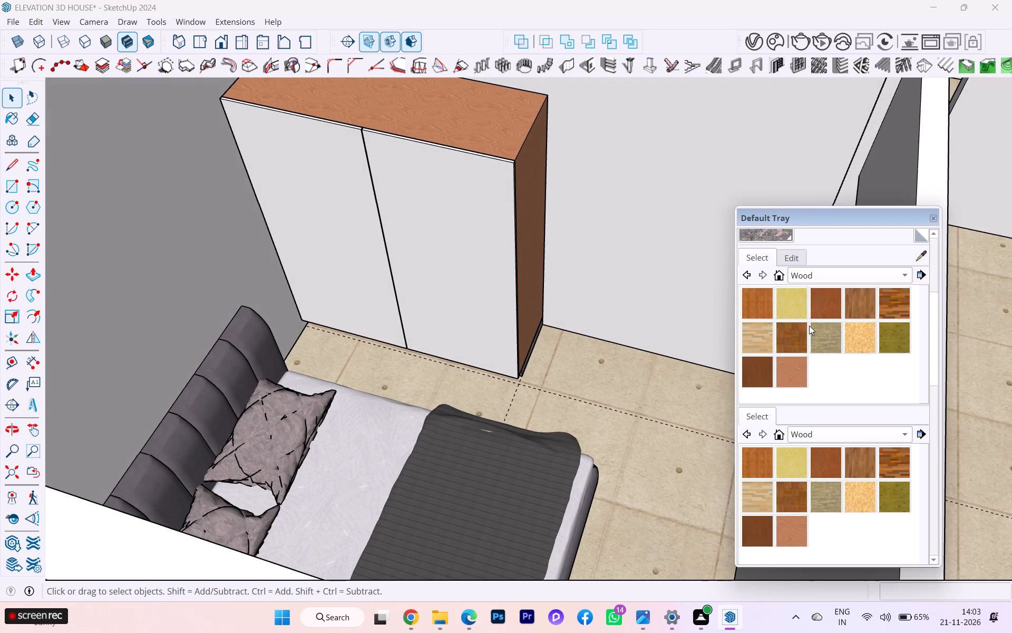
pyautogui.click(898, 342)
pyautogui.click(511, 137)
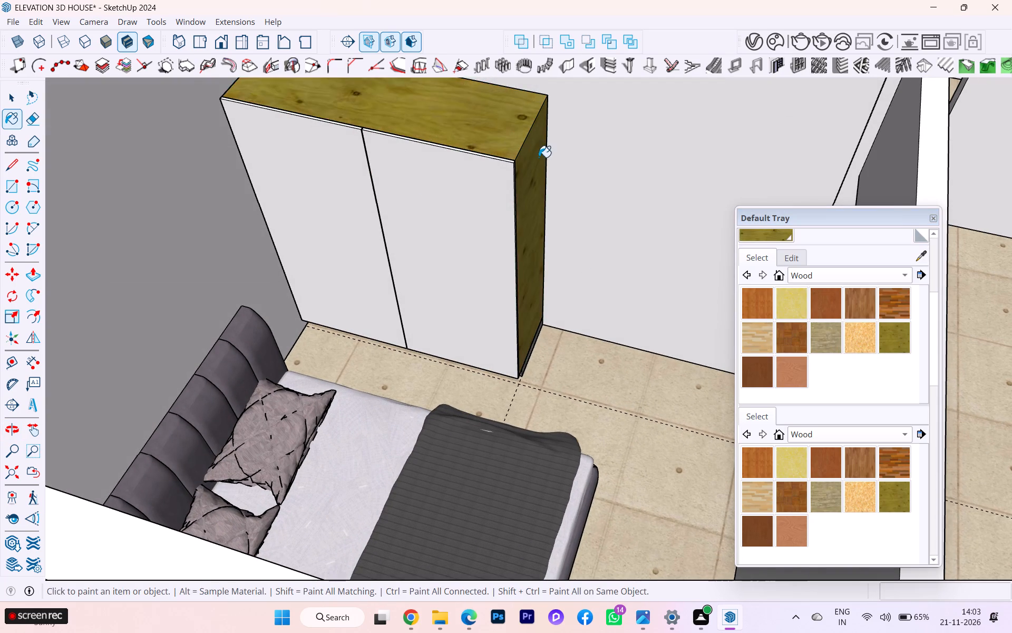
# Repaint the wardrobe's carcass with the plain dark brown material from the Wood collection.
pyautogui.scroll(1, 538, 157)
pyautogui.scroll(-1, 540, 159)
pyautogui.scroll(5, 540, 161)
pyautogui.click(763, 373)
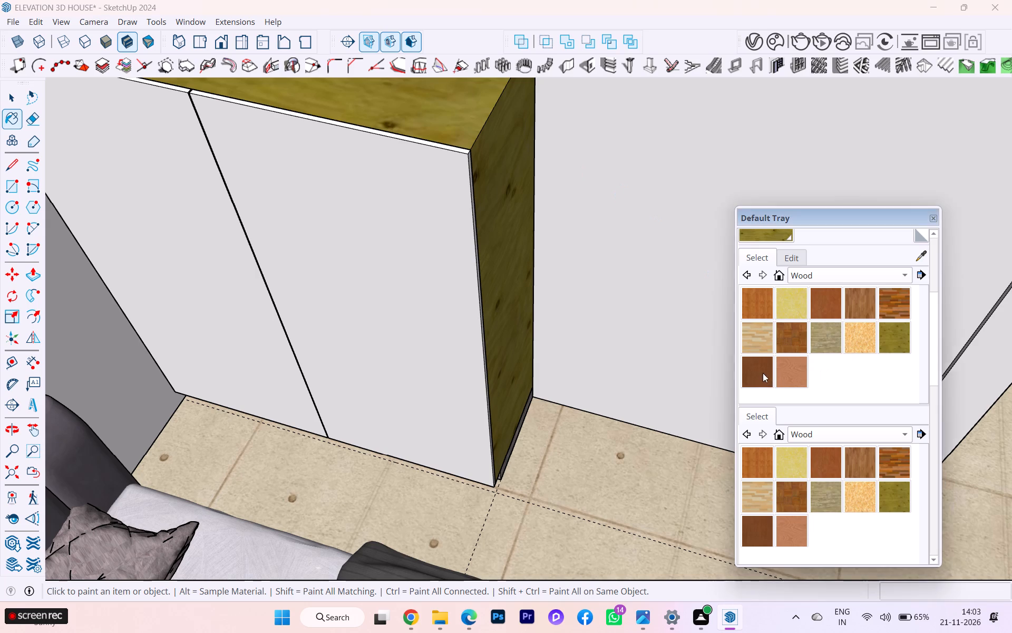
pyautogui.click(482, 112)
# Repaint the wardrobe's carcass with the medium reddish-brown fine-grained material from the Wood collection.
pyautogui.scroll(-2, 550, 169)
pyautogui.moveTo(491, 164); pyautogui.dragTo(388, 135, button='middle')
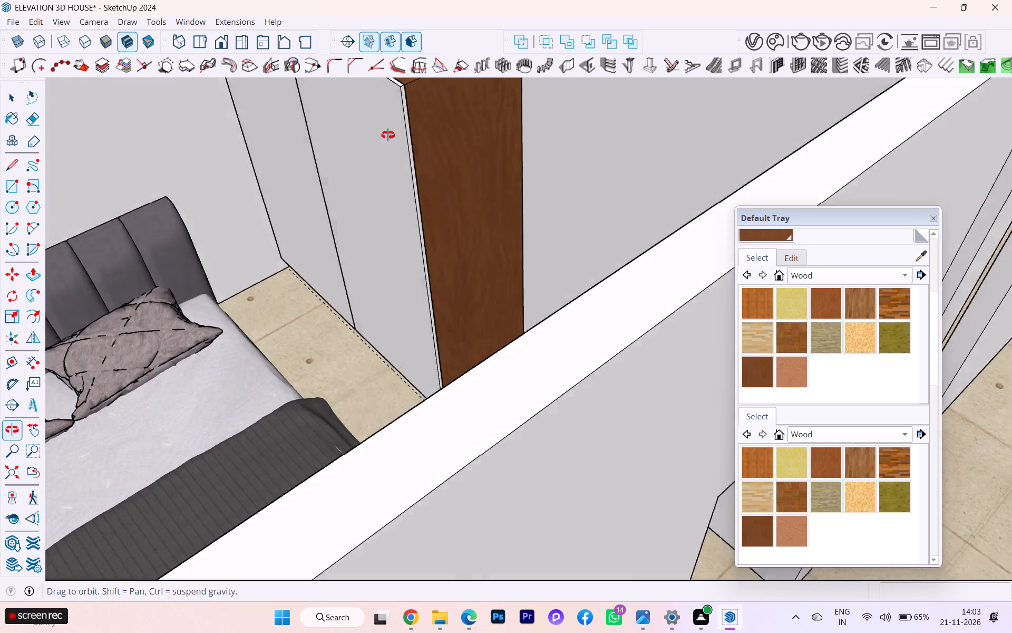
pyautogui.moveTo(388, 135); pyautogui.dragTo(532, 152, button='middle')
pyautogui.click(815, 295)
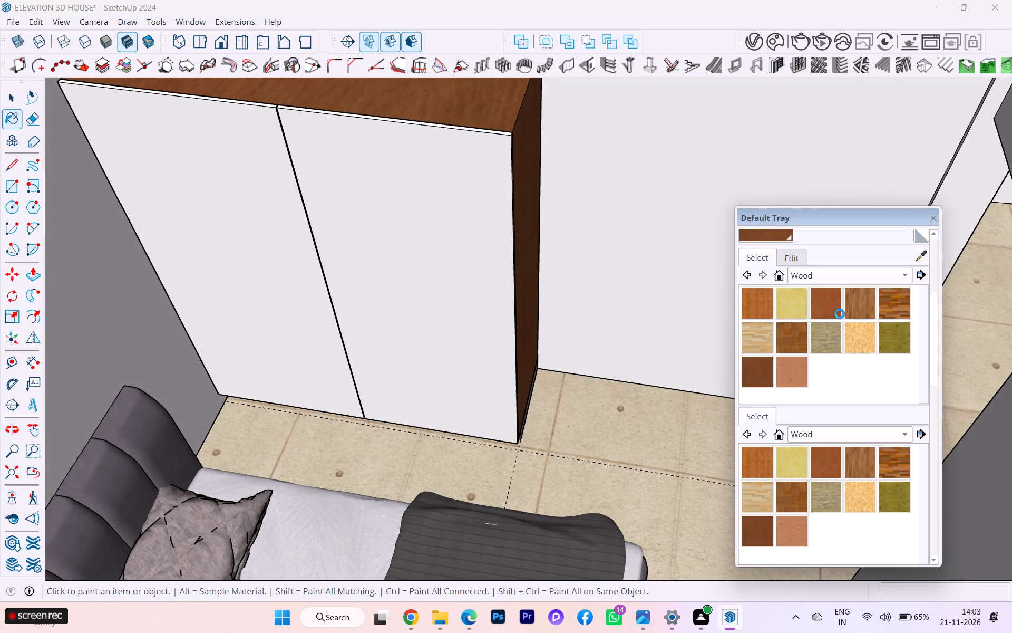
pyautogui.click(816, 302)
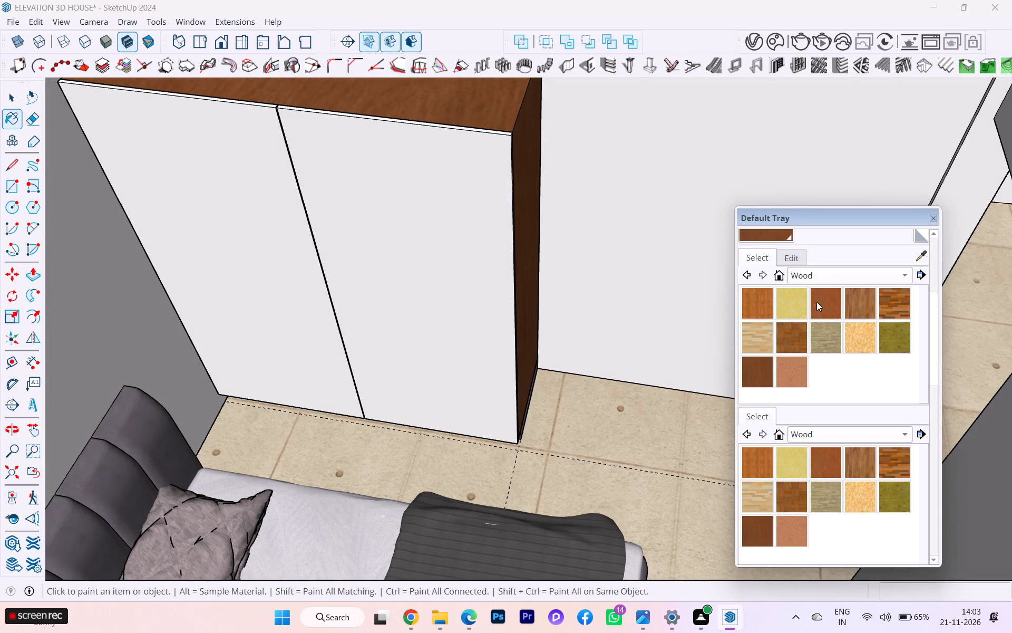
pyautogui.click(821, 301)
pyautogui.tripleClick(833, 303)
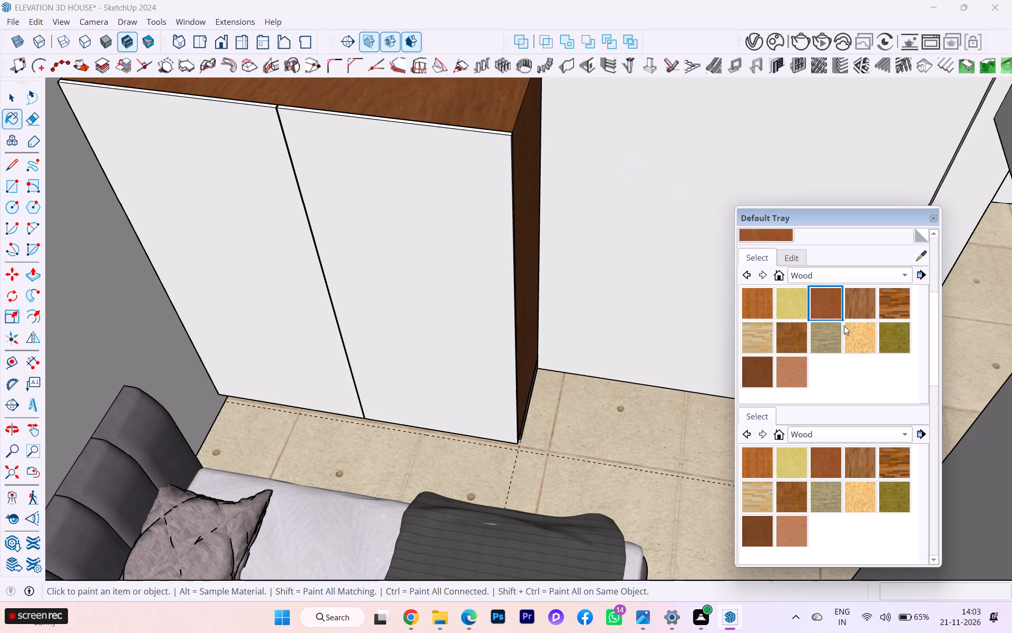
pyautogui.click(486, 112)
# Examine the repainted wardrobe's top, side and front from several angles.
pyautogui.scroll(3, 563, 129)
pyautogui.scroll(-1, 546, 137)
pyautogui.moveTo(476, 138); pyautogui.dragTo(372, 135, button='middle')
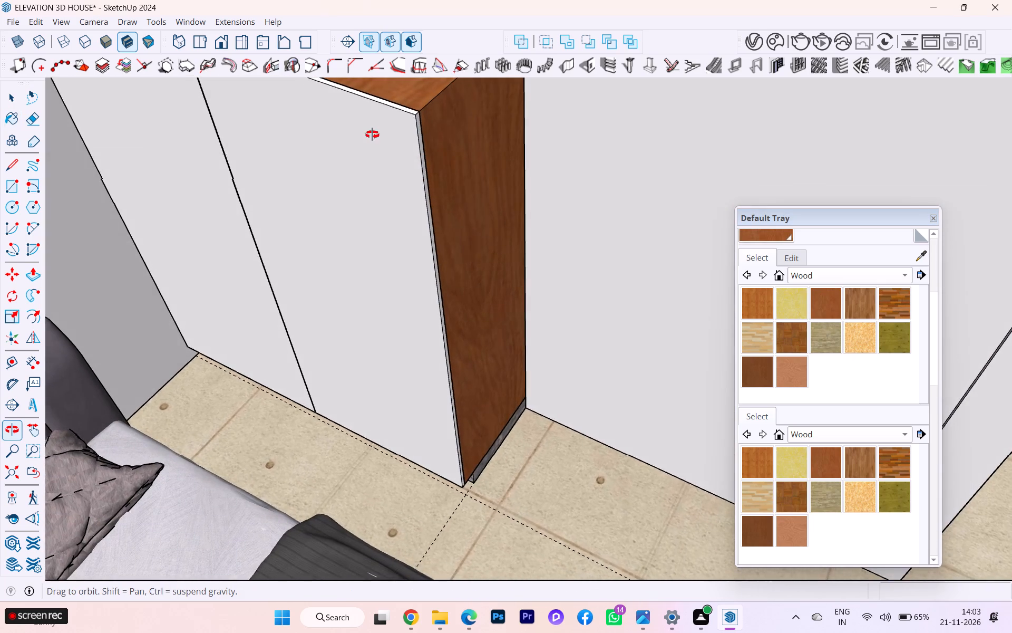
pyautogui.moveTo(372, 135); pyautogui.dragTo(370, 135, button='middle')
pyautogui.scroll(-1, 620, 188)
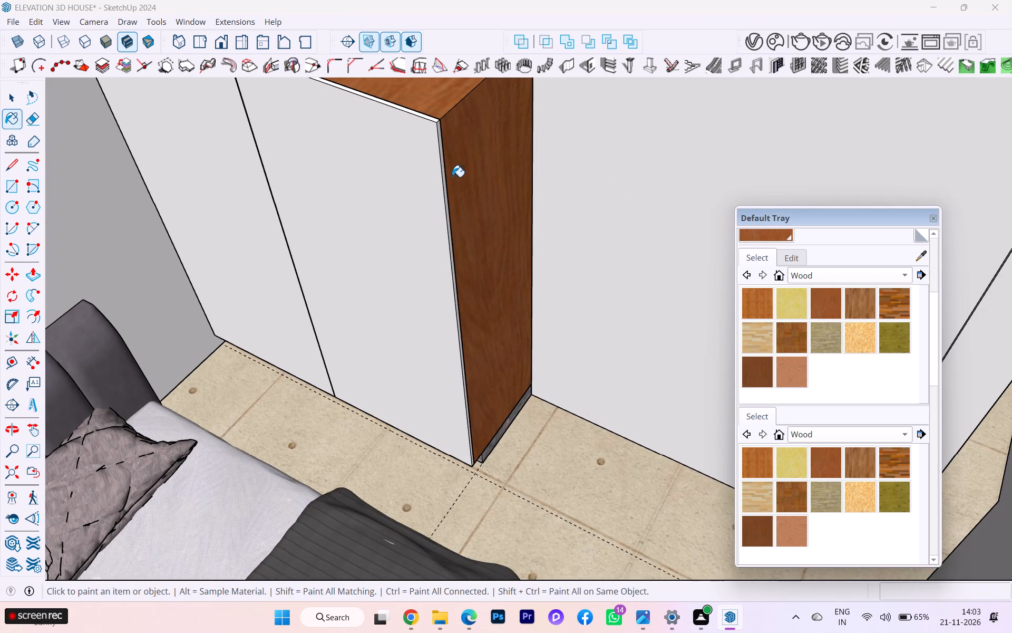
pyautogui.scroll(-6, 452, 175)
pyautogui.scroll(-1, 249, 144)
pyautogui.moveTo(248, 144); pyautogui.dragTo(449, 144, button='middle')
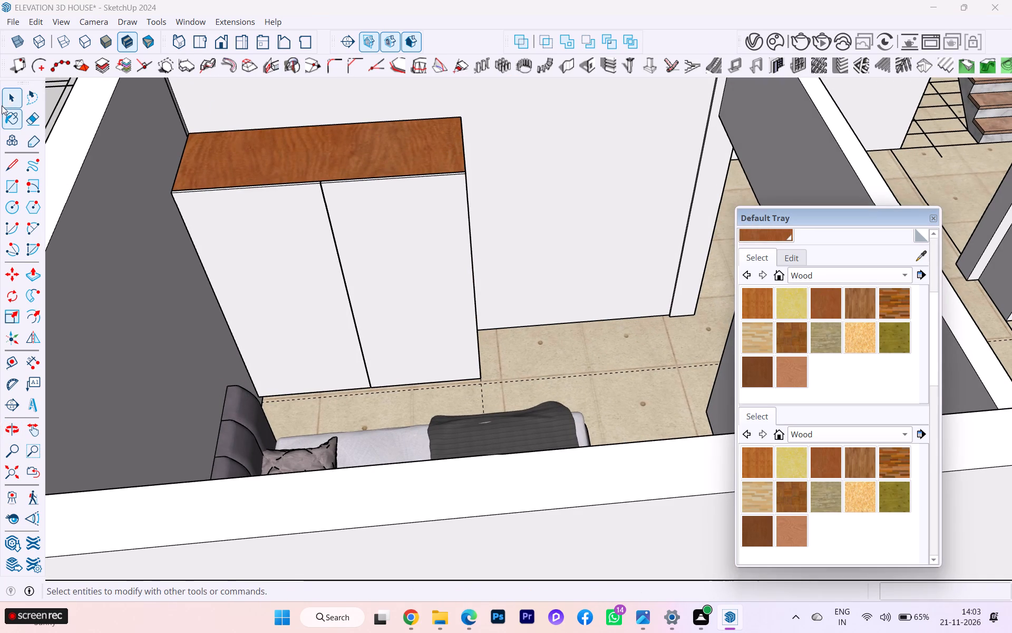
# Select the wardrobe's two-door front panel group.
pyautogui.click(12, 98)
pyautogui.scroll(-6, 377, 151)
pyautogui.moveTo(388, 146); pyautogui.dragTo(315, 146, button='middle')
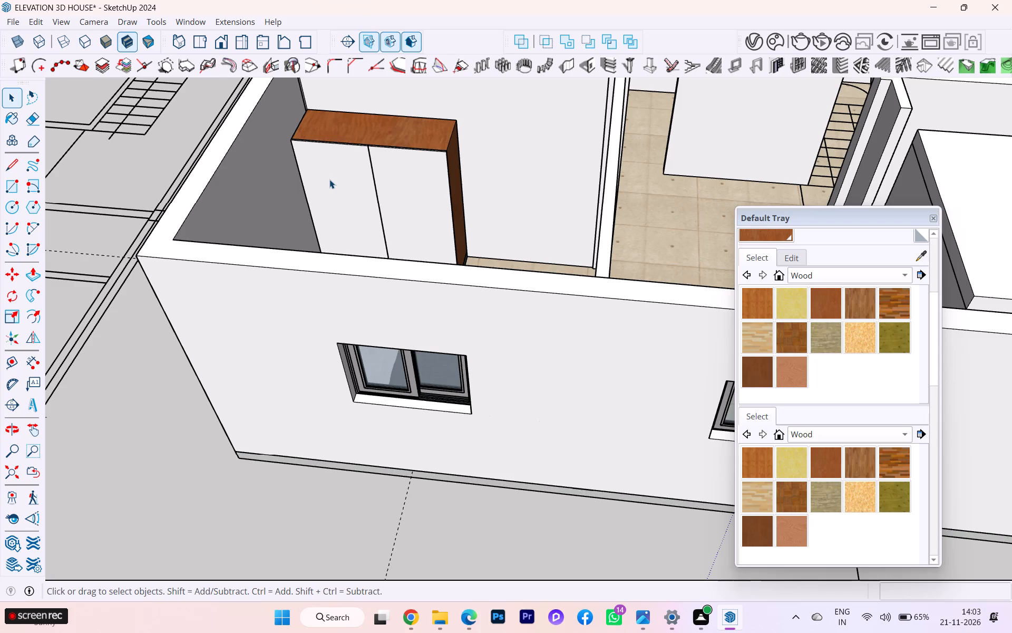
pyautogui.click(329, 179)
pyautogui.scroll(2, 330, 180)
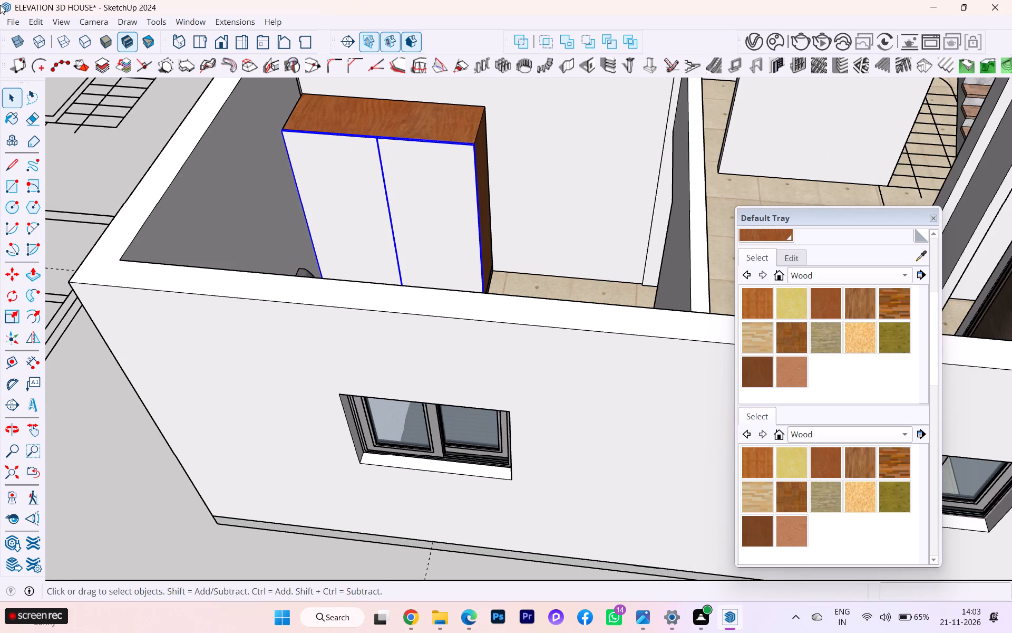
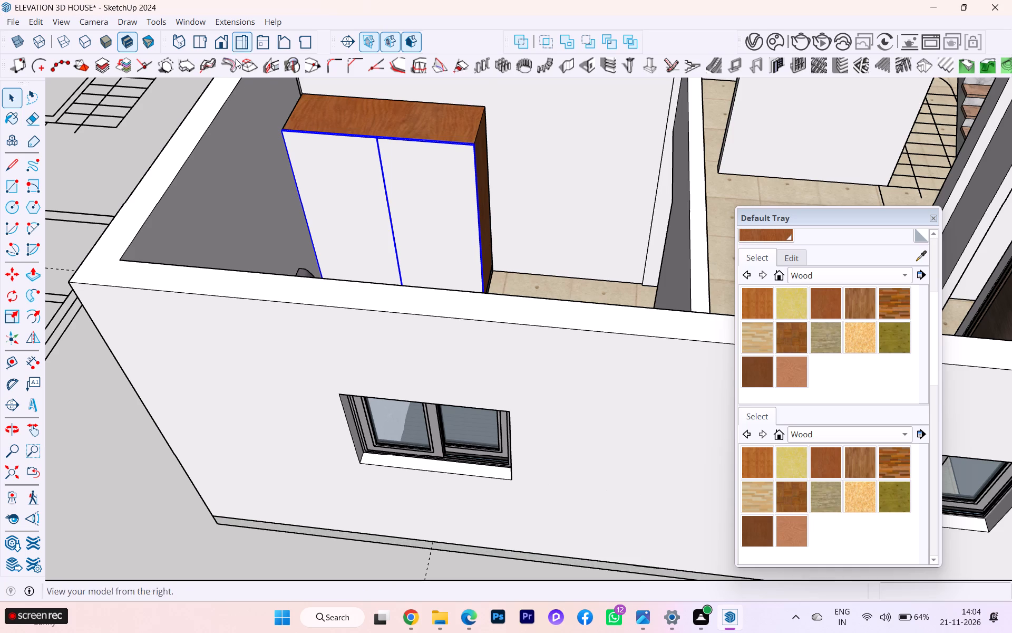
# Open the wardrobe's door group for editing and select the left door's front face.
pyautogui.scroll(4, 429, 161)
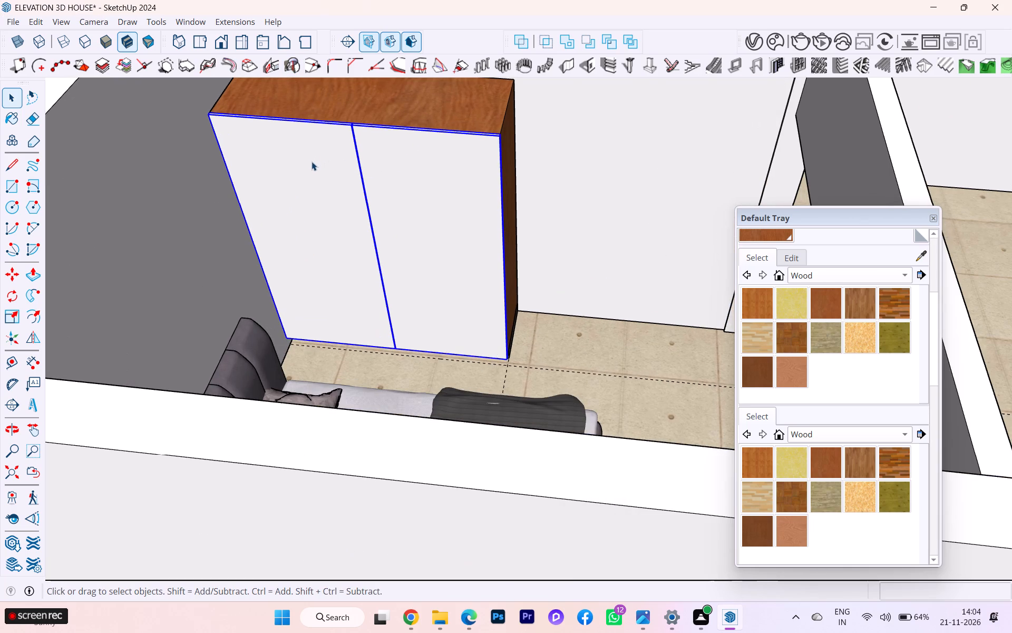
pyautogui.doubleClick(312, 161)
pyautogui.doubleClick(313, 167)
pyautogui.click(308, 169)
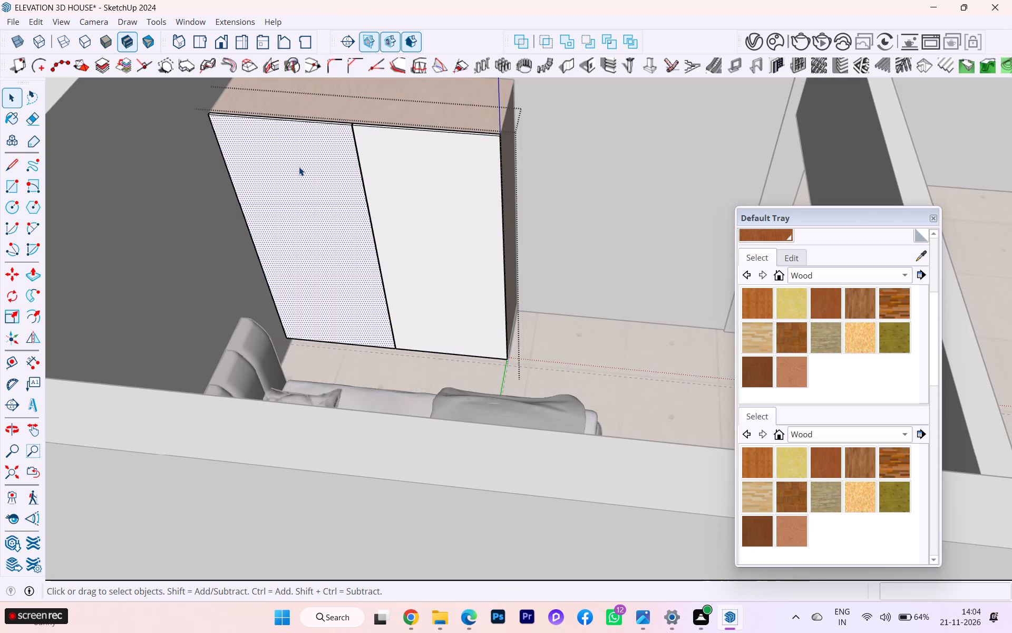
# Browse the Colors and Colors-Named material collections for a door finish.
pyautogui.click(826, 273)
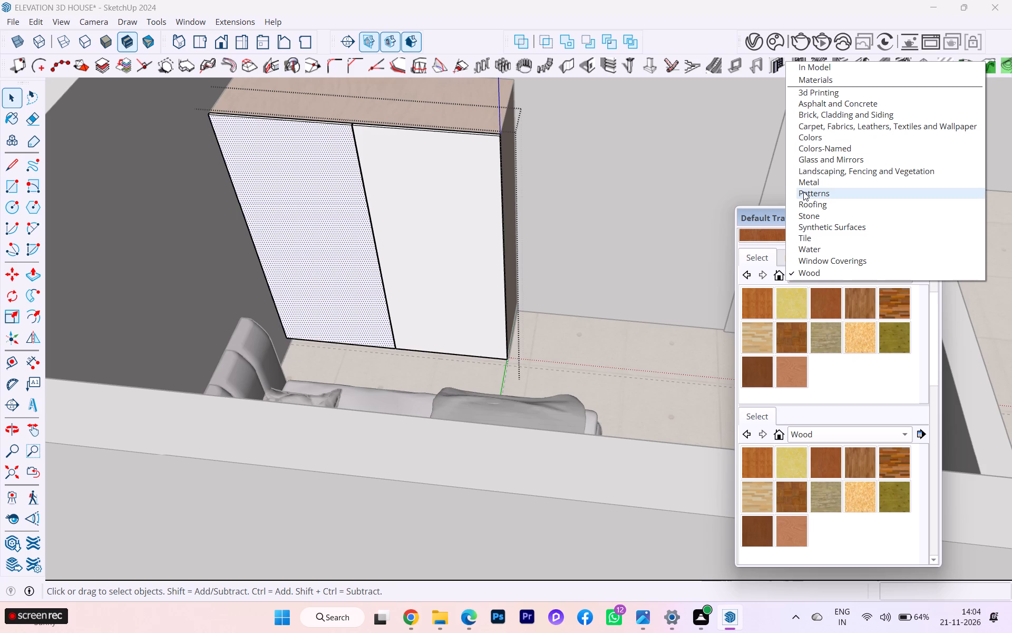
pyautogui.click(811, 133)
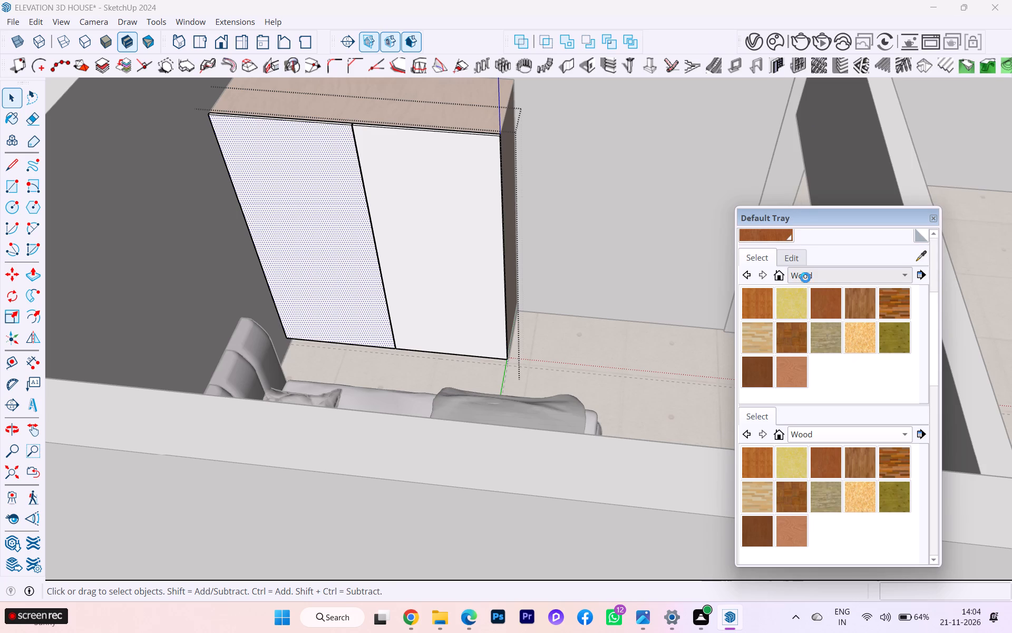
pyautogui.click(831, 273)
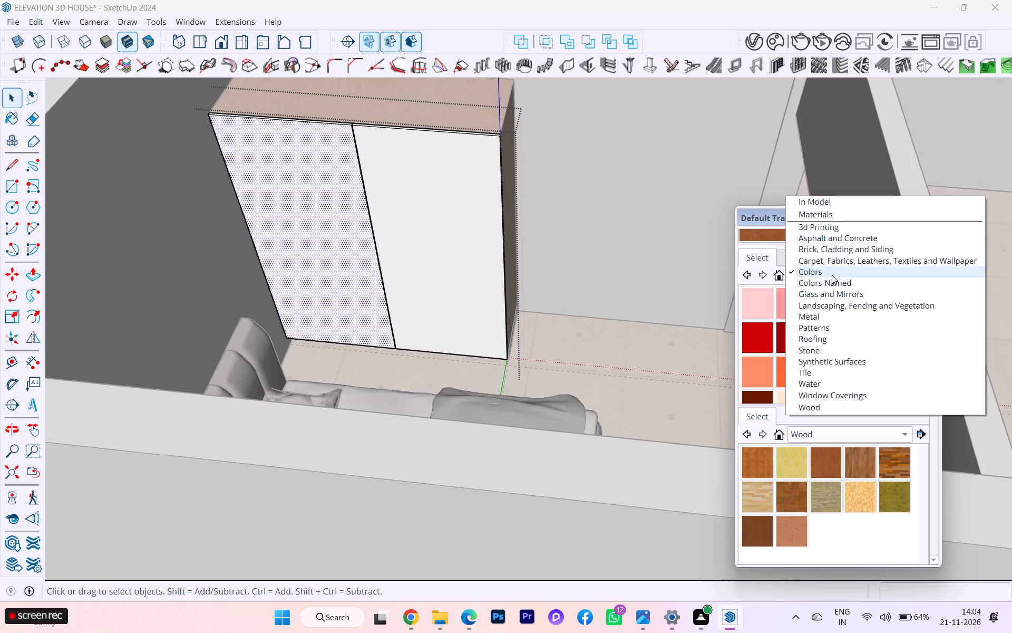
pyautogui.click(830, 280)
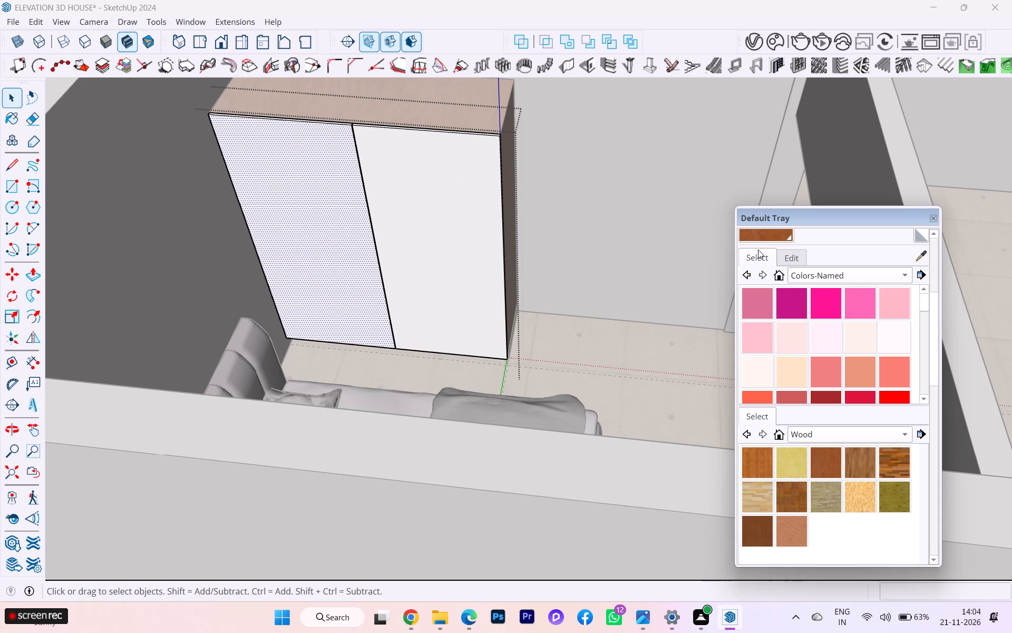
pyautogui.click(819, 281)
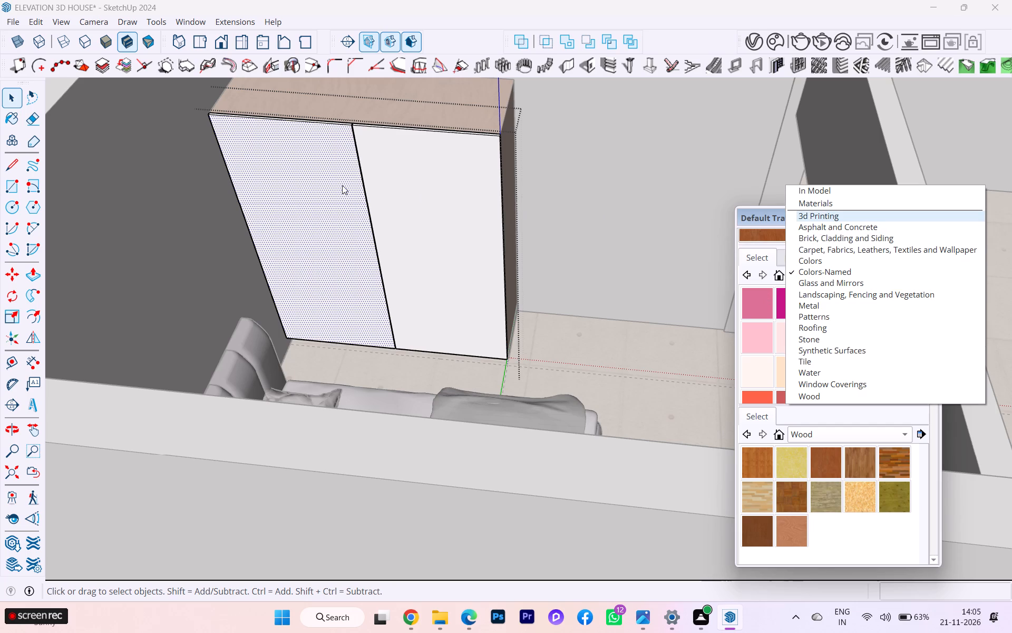
pyautogui.press('f')
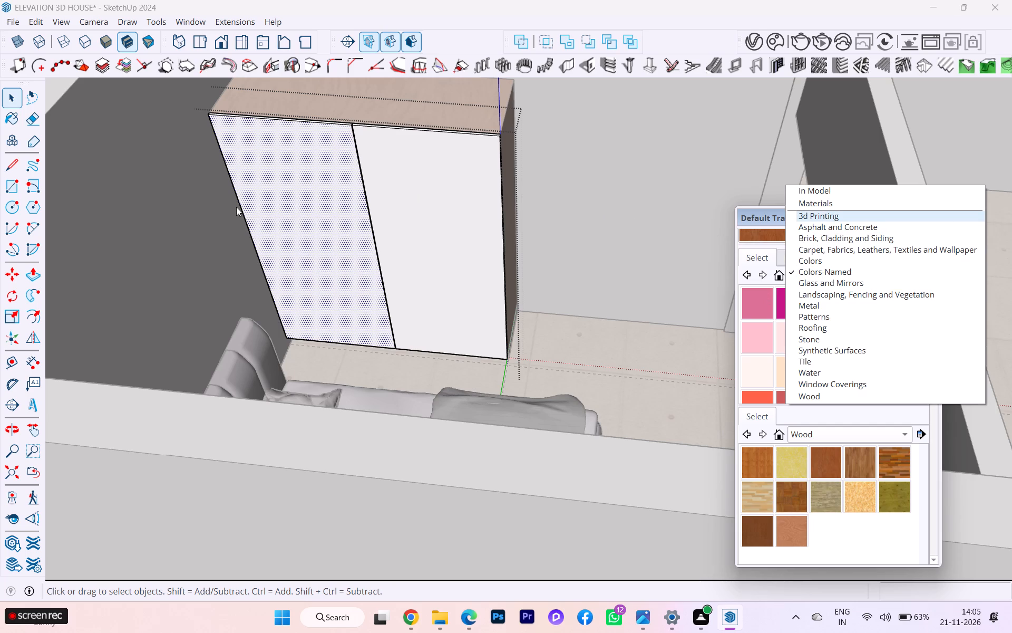
pyautogui.click(242, 212)
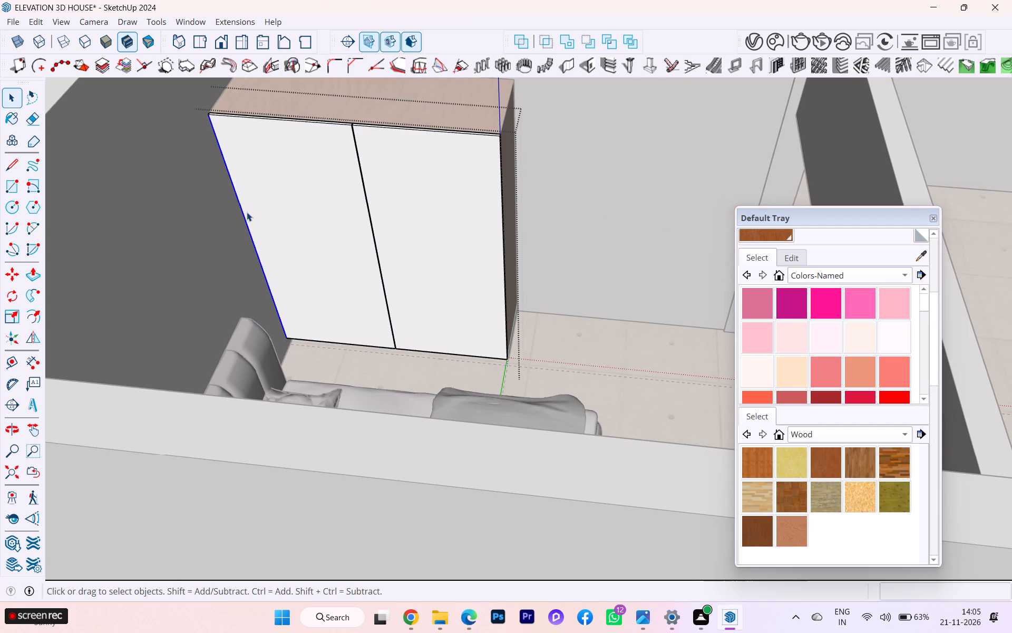
# Offset the outline of the left wardrobe door's front face inward to form an inner rectangular panel.
pyautogui.click(250, 213)
pyautogui.press('f')
pyautogui.click(251, 217)
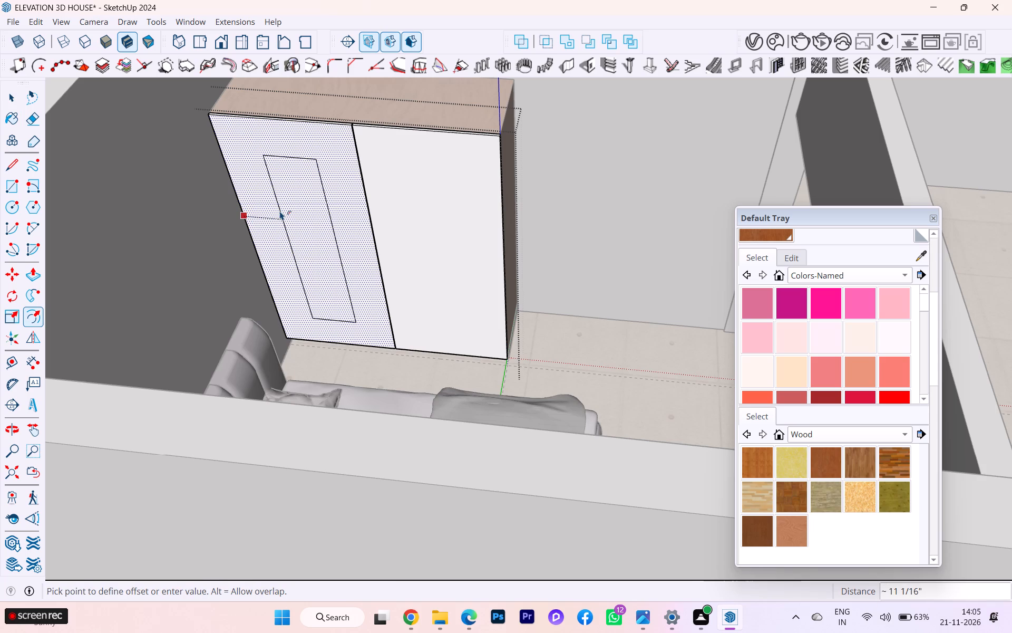
pyautogui.click(277, 209)
pyautogui.press('Escape')
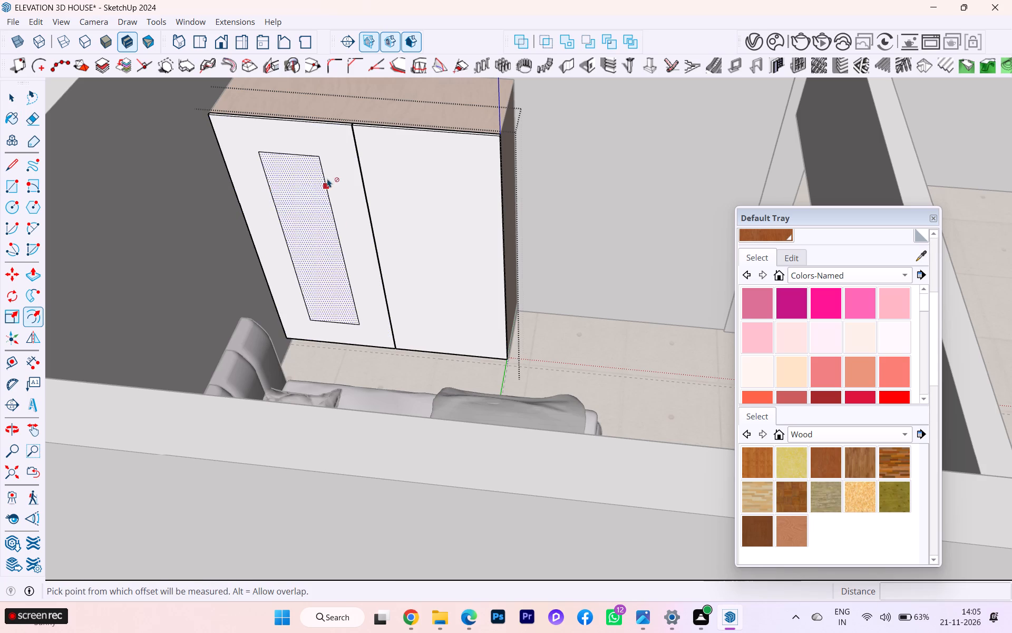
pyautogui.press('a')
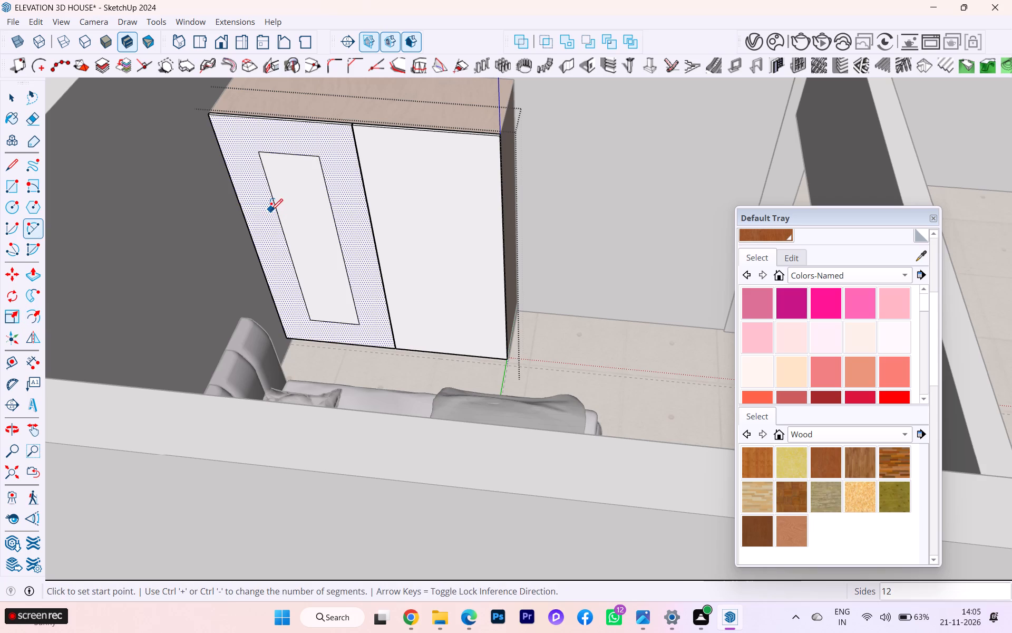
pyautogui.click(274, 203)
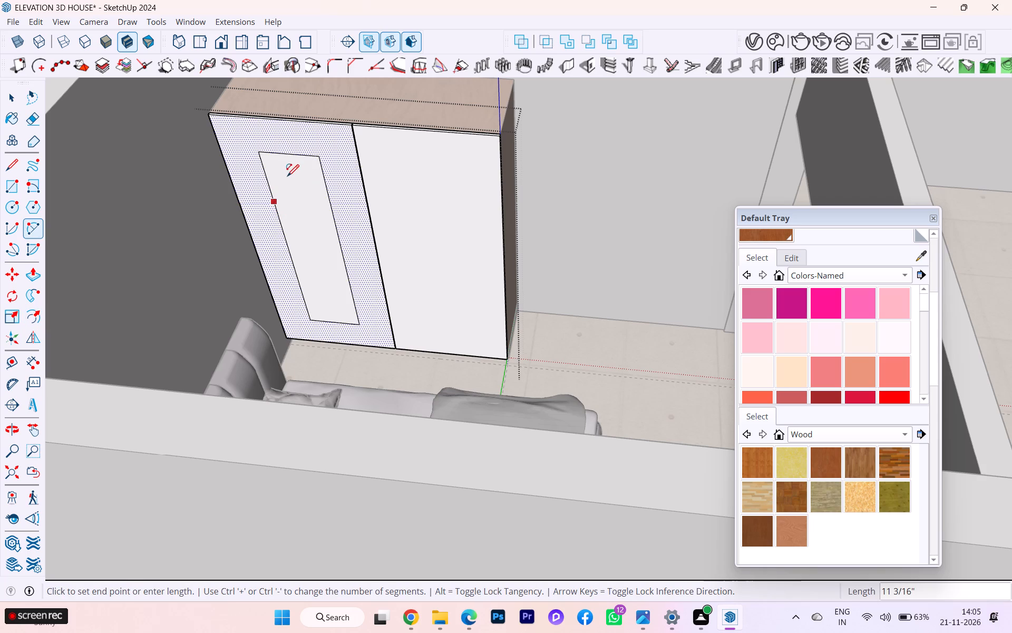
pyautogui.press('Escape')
# Draw an arc with a bulge of about 2 in across the inner panel's upper-left corner, ending on its top edge.
pyautogui.moveTo(298, 180); pyautogui.dragTo(355, 163, button='middle')
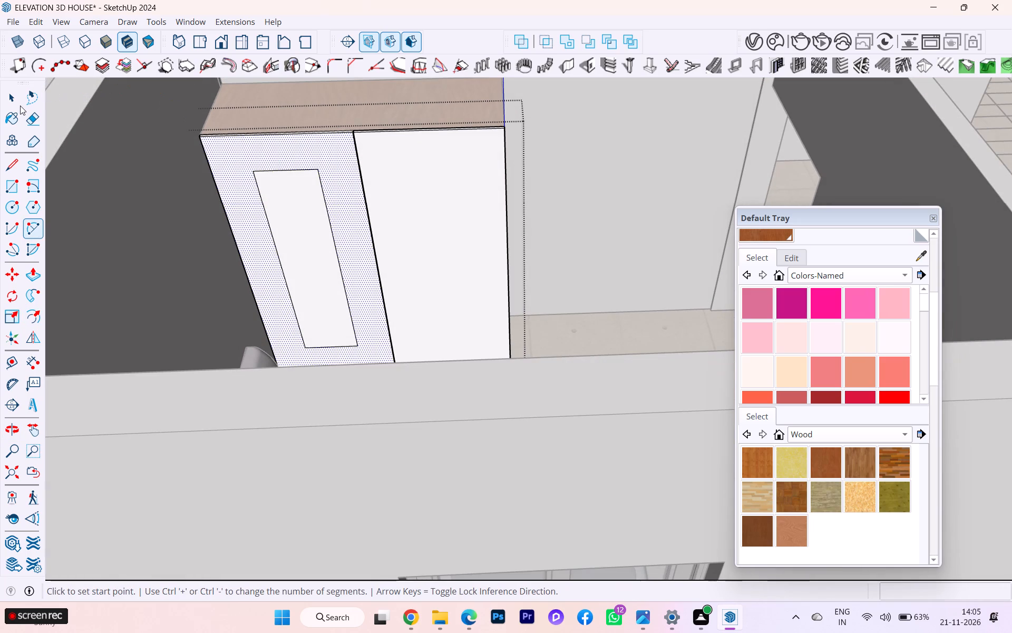
pyautogui.click(13, 98)
pyautogui.click(315, 202)
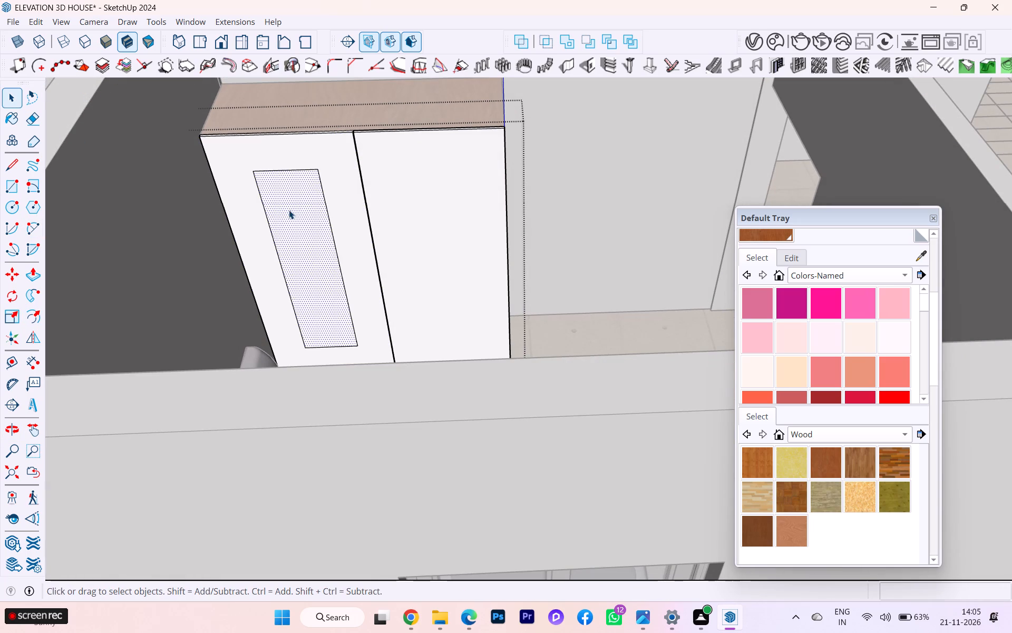
pyautogui.press('a')
pyautogui.scroll(2, 275, 215)
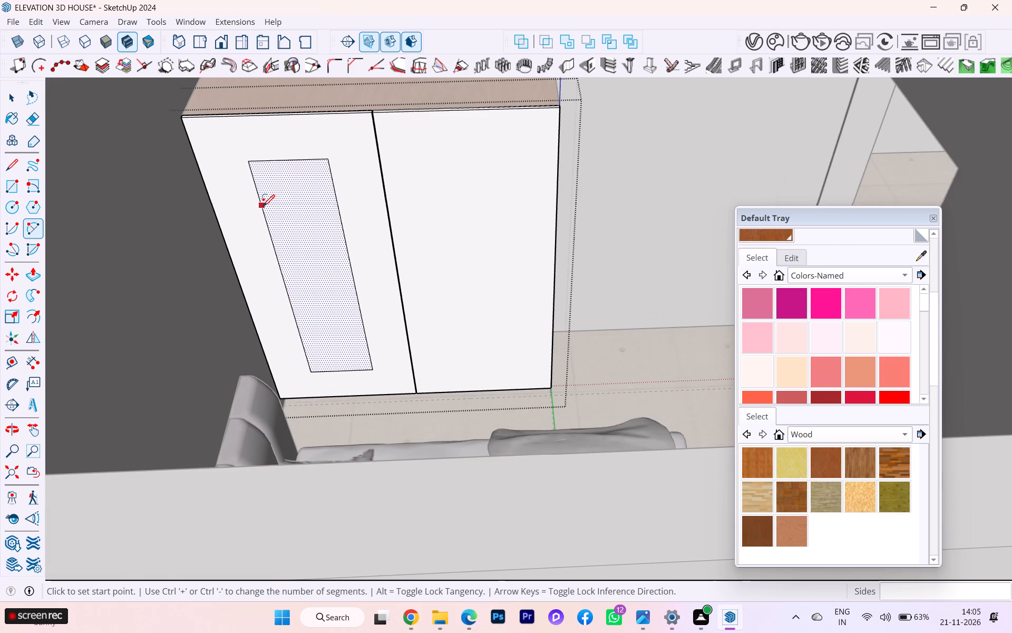
pyautogui.click(263, 206)
pyautogui.click(289, 161)
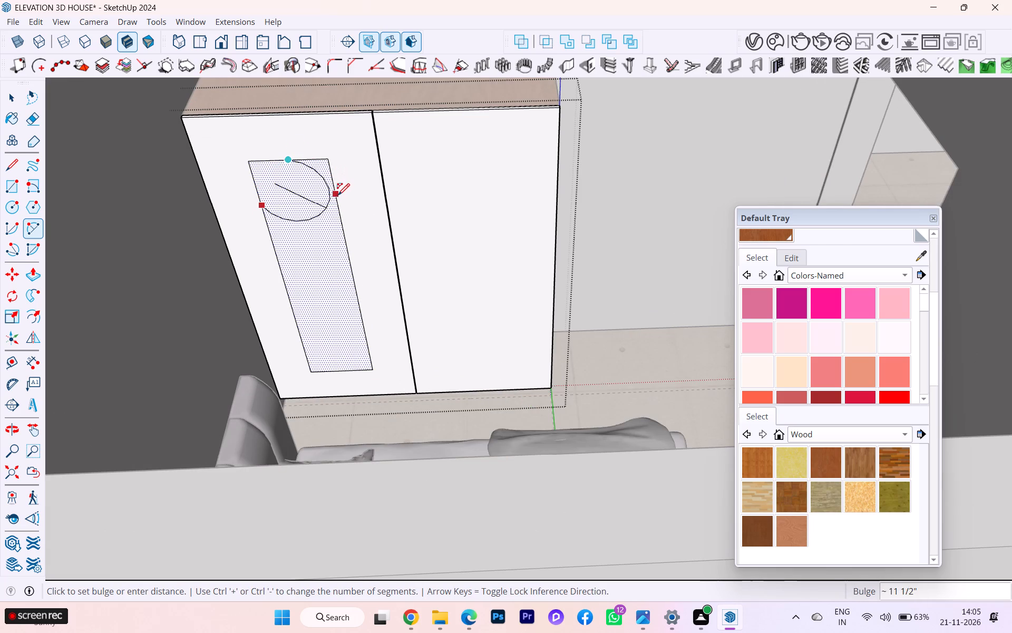
pyautogui.click(264, 172)
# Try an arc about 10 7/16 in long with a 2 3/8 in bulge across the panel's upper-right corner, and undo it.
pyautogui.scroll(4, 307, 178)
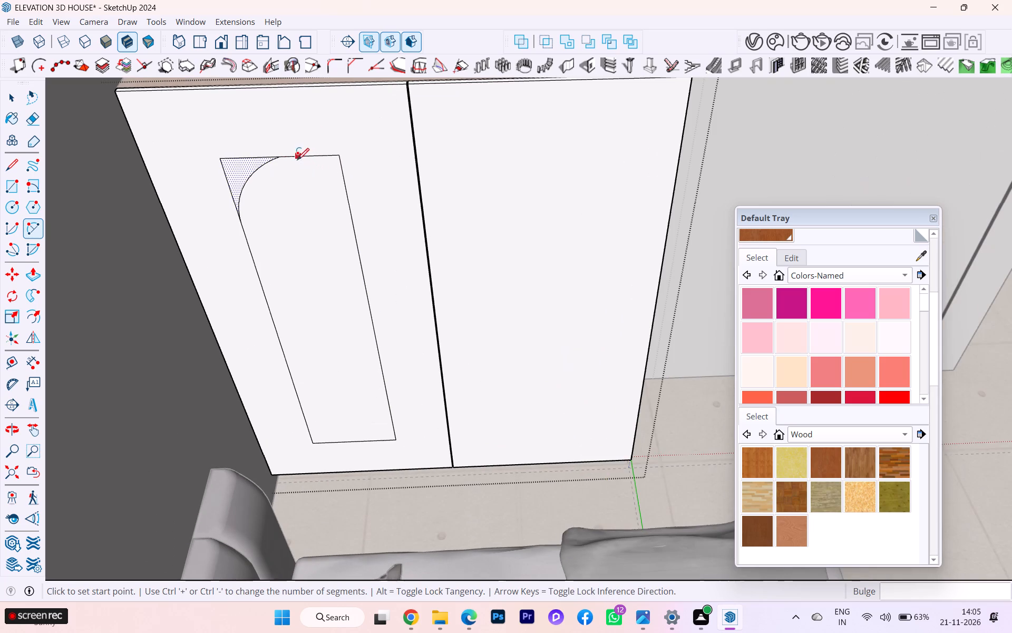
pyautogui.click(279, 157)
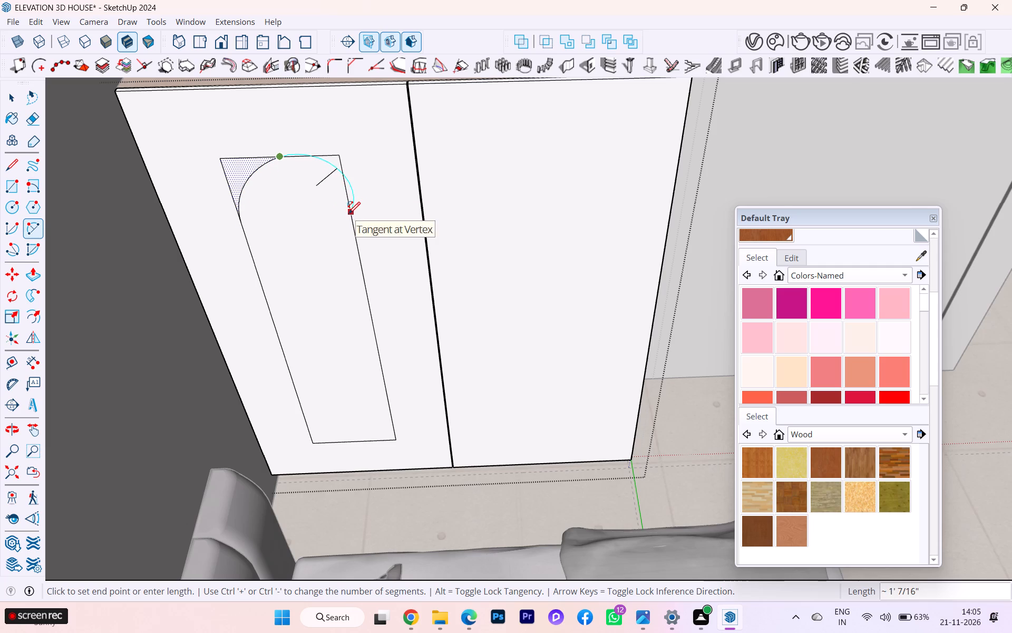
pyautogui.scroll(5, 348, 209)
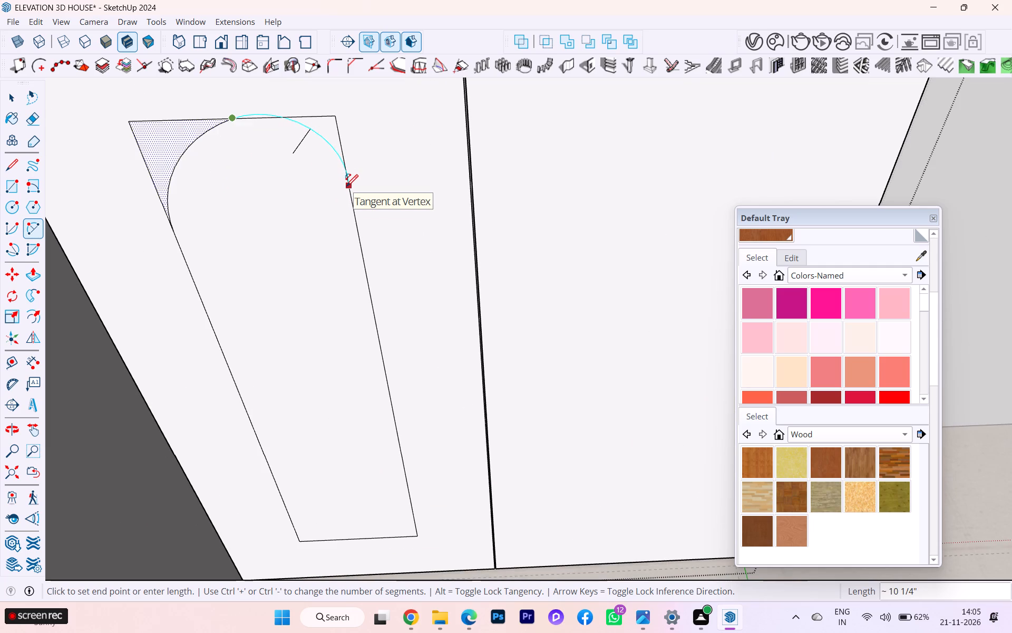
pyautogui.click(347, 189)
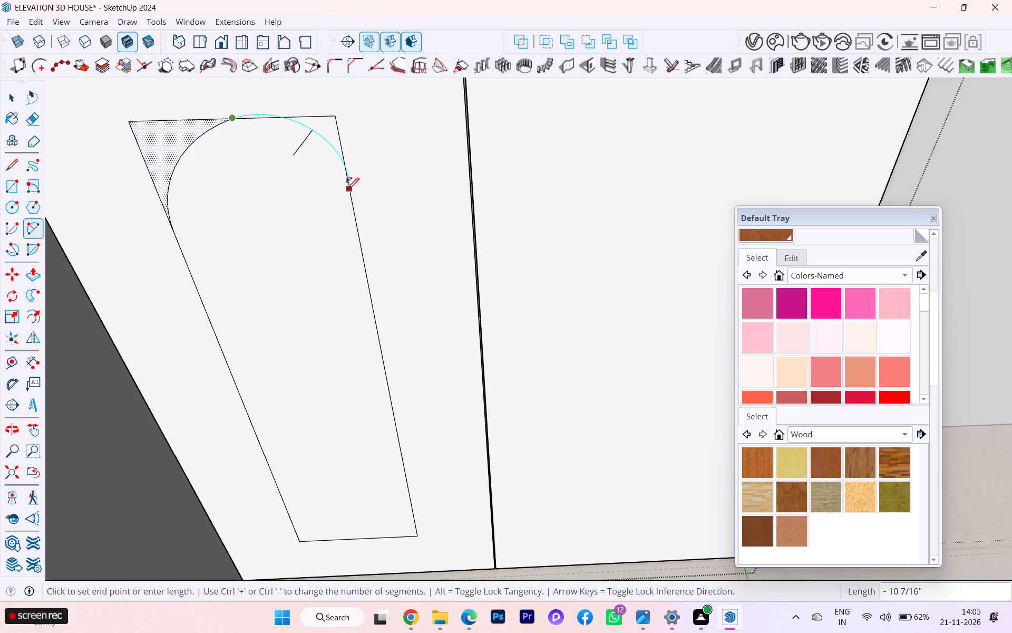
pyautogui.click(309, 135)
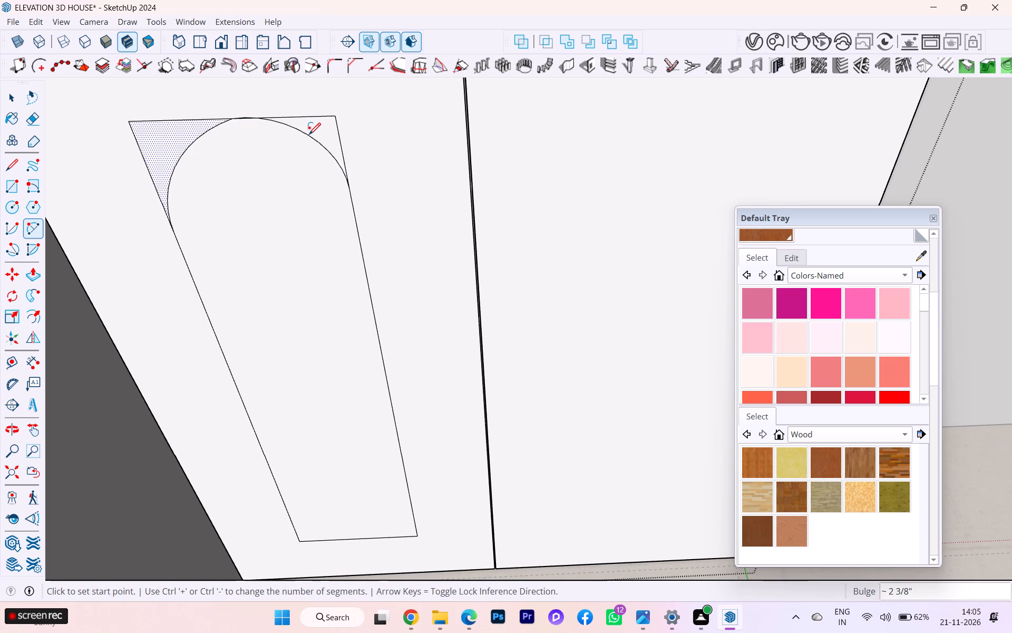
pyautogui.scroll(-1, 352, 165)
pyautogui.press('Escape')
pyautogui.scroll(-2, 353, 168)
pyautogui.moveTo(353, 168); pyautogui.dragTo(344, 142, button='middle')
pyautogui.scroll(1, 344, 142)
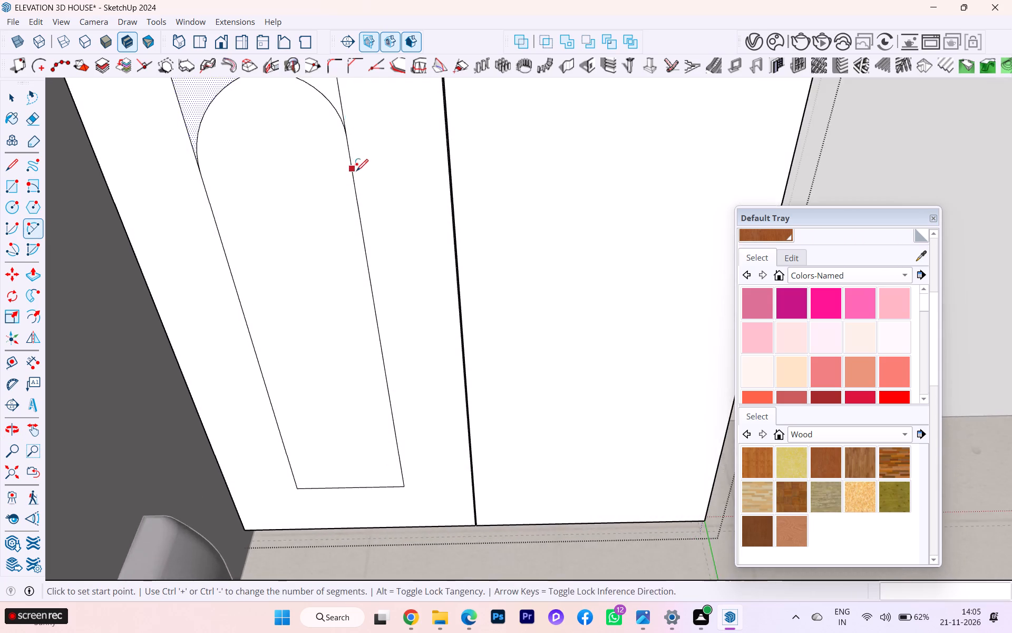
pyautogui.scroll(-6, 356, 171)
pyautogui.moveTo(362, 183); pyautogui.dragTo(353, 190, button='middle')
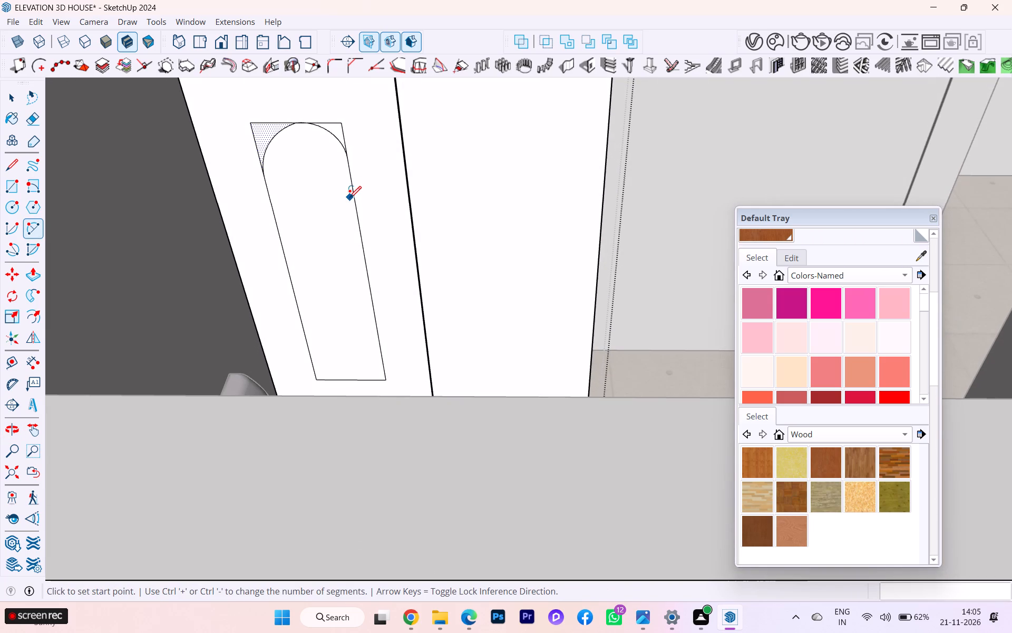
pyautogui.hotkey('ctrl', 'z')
# Place a guide parallel to the panel's bottom edge, about 4' 6" above it, through the arc's lower endpoint.
pyautogui.press('t')
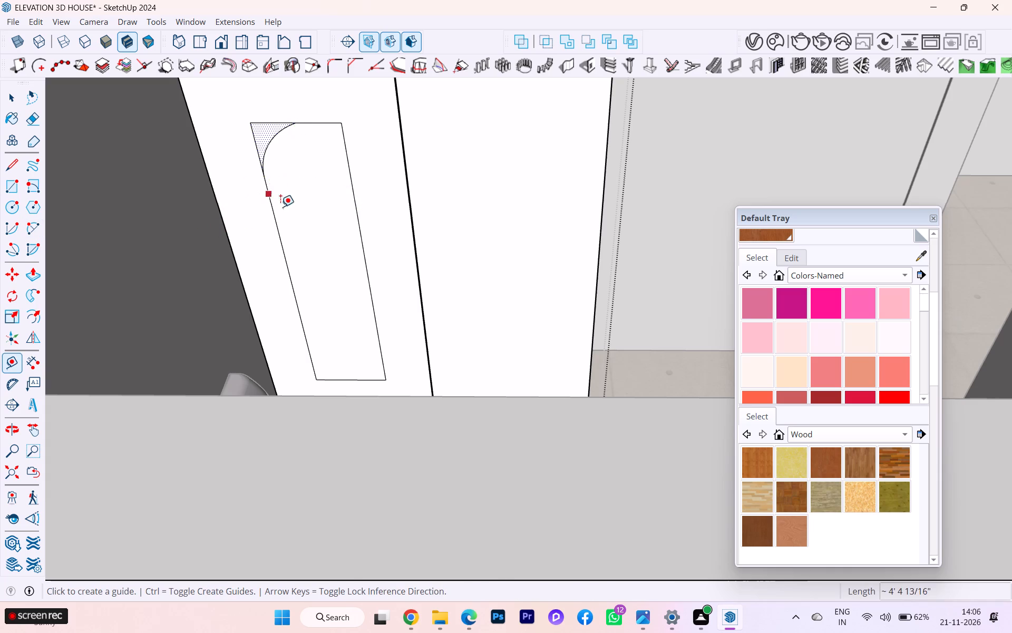
pyautogui.click(346, 381)
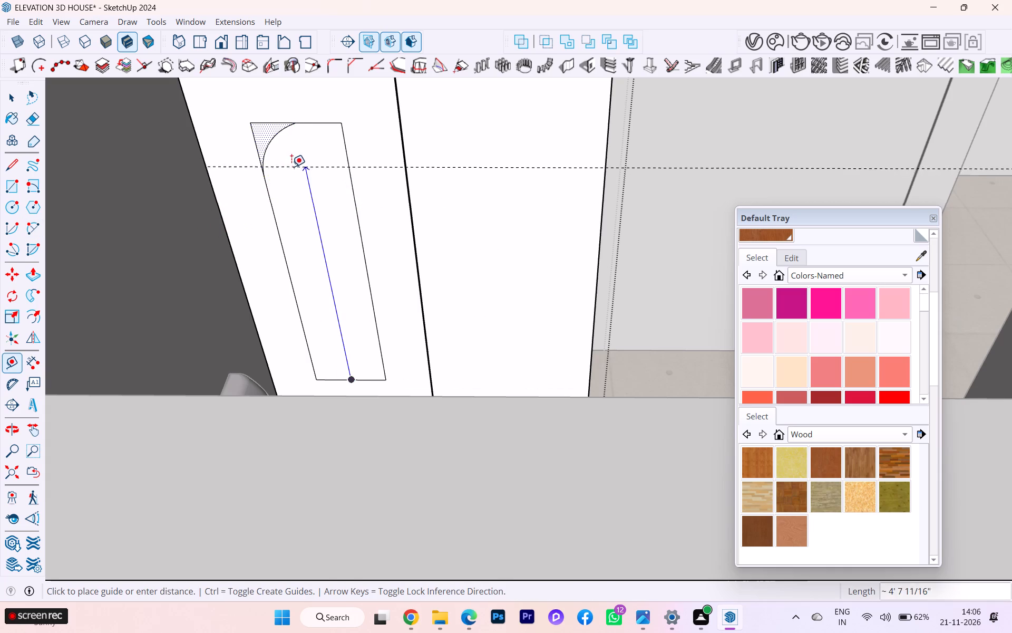
pyautogui.click(262, 171)
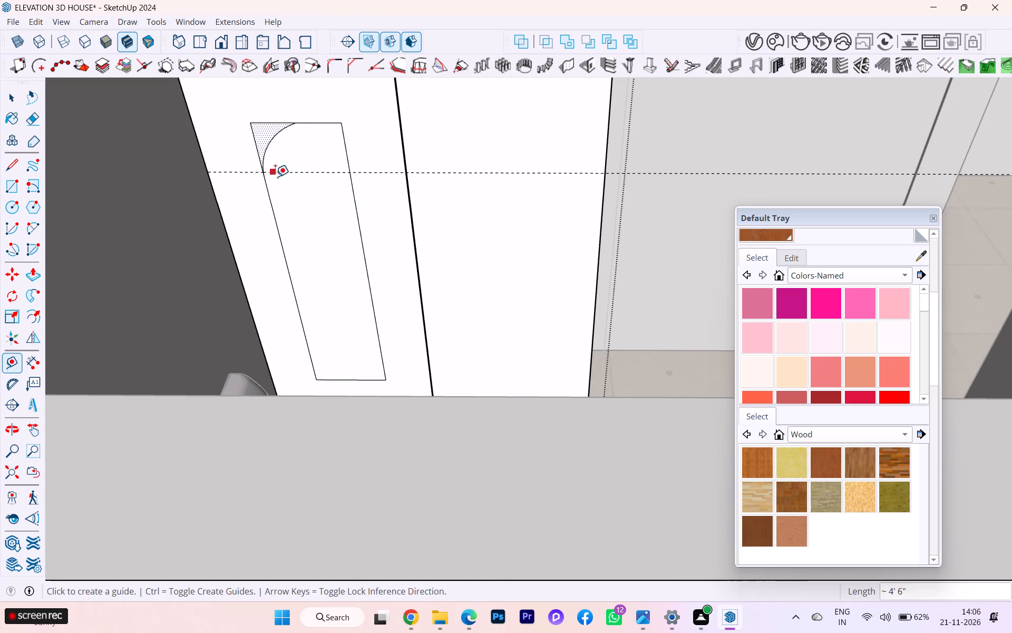
pyautogui.press('Escape')
# Place a diagonal guide from the horizontal guide's crossing with the panel's right edge to the arc's top endpoint, about 1' 9/16" away.
pyautogui.scroll(-4, 365, 226)
pyautogui.scroll(2, 322, 132)
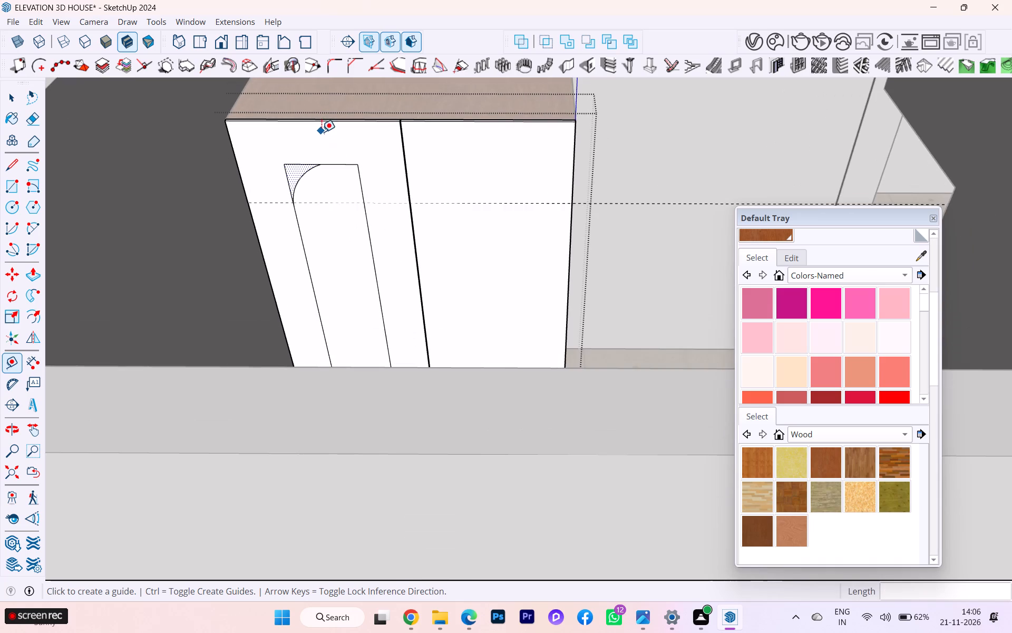
pyautogui.scroll(3, 325, 148)
pyautogui.scroll(1, 369, 152)
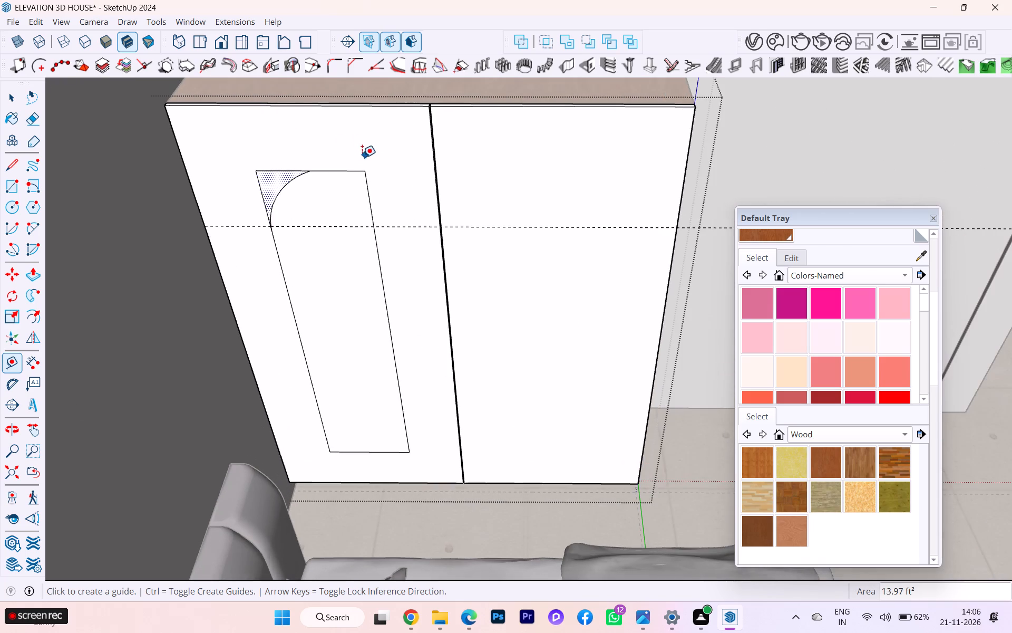
pyautogui.scroll(3, 342, 220)
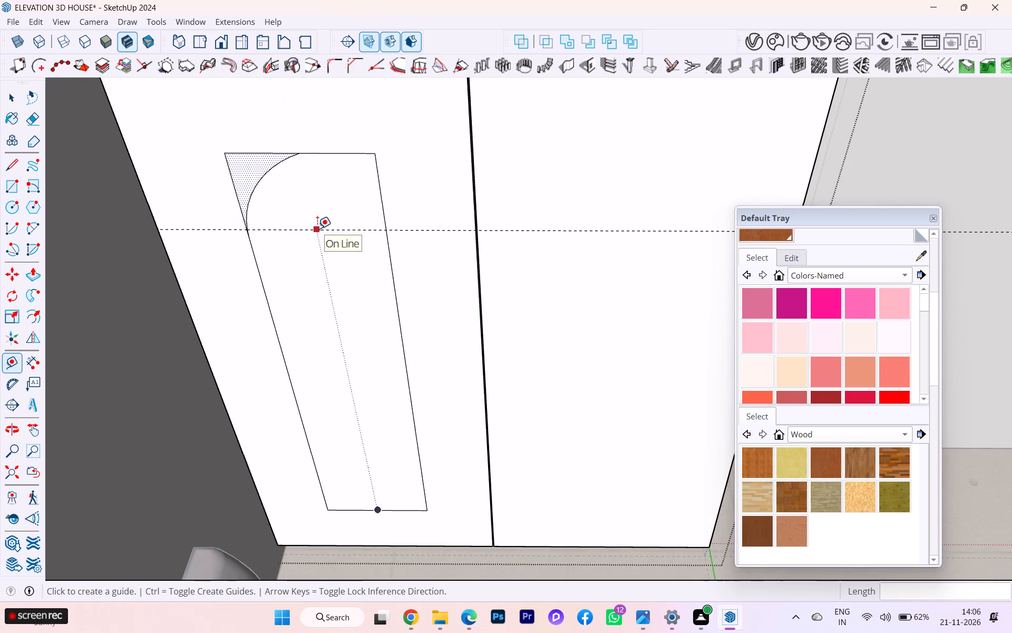
pyautogui.click(385, 231)
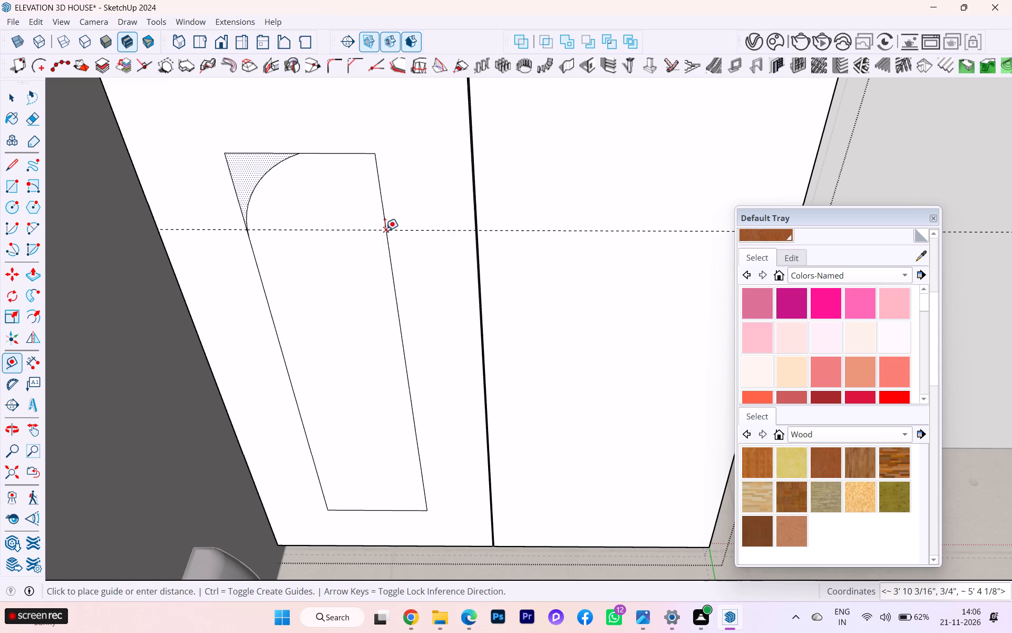
pyautogui.click(304, 151)
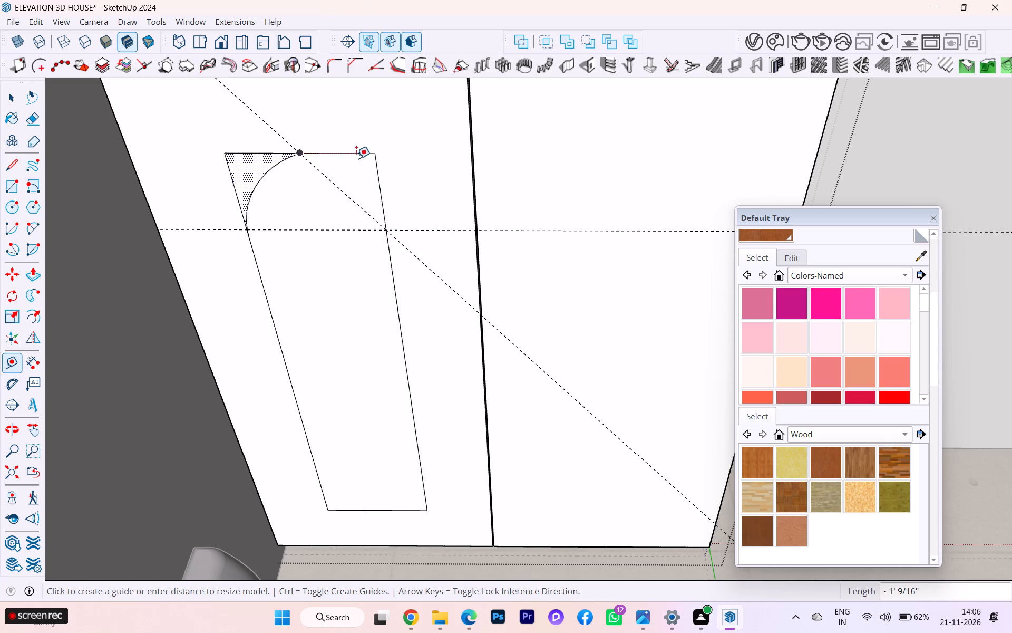
# Draw an arc with a bulge of about 2 11/16 in from the guides' crossing on the panel's right edge to the left arc's top endpoint.
pyautogui.scroll(-2, 354, 174)
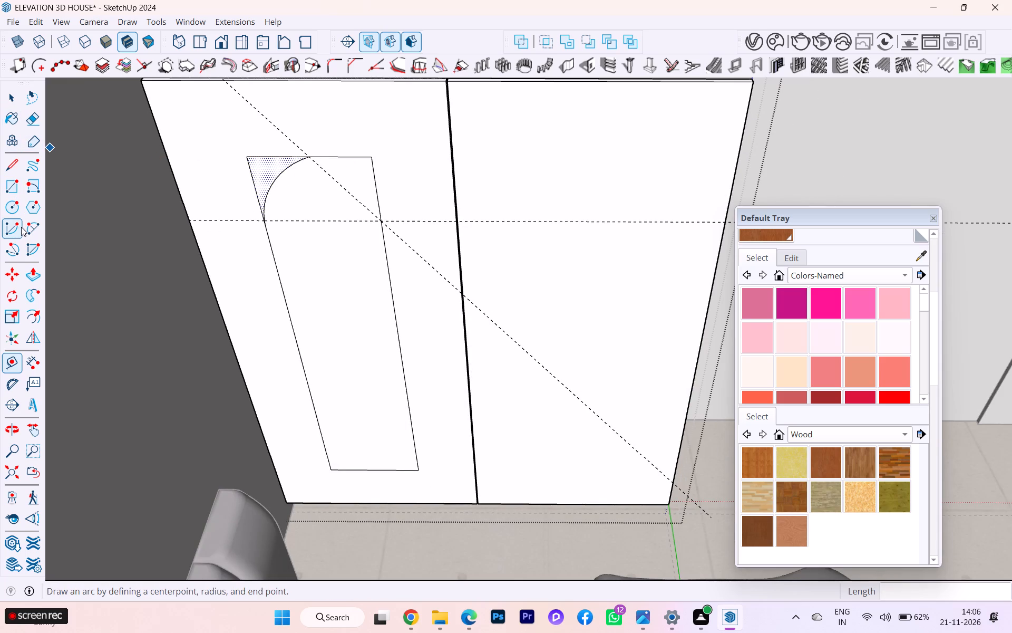
pyautogui.press('a')
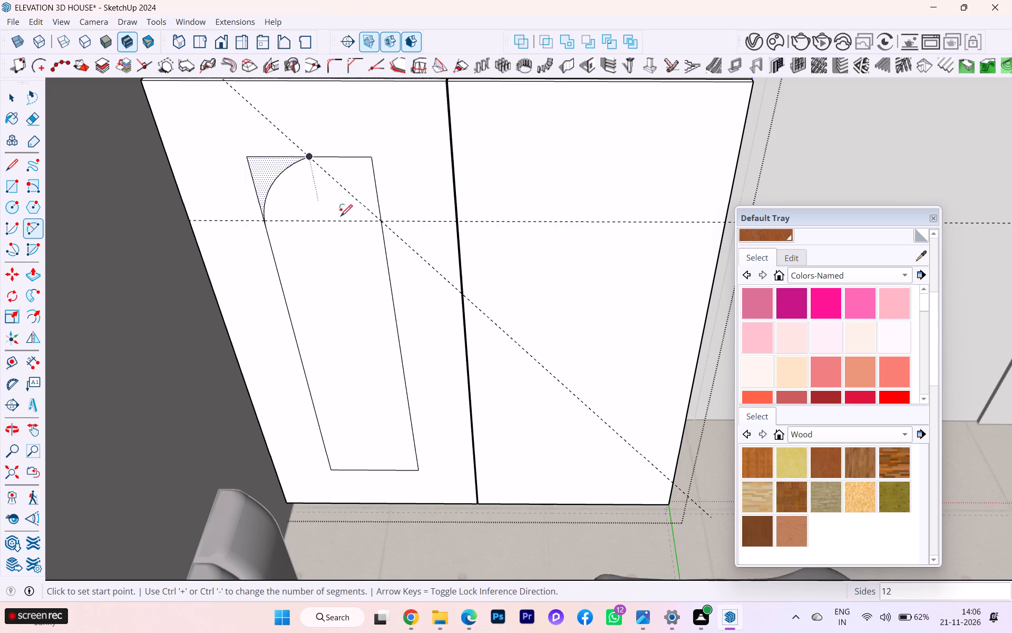
pyautogui.click(381, 225)
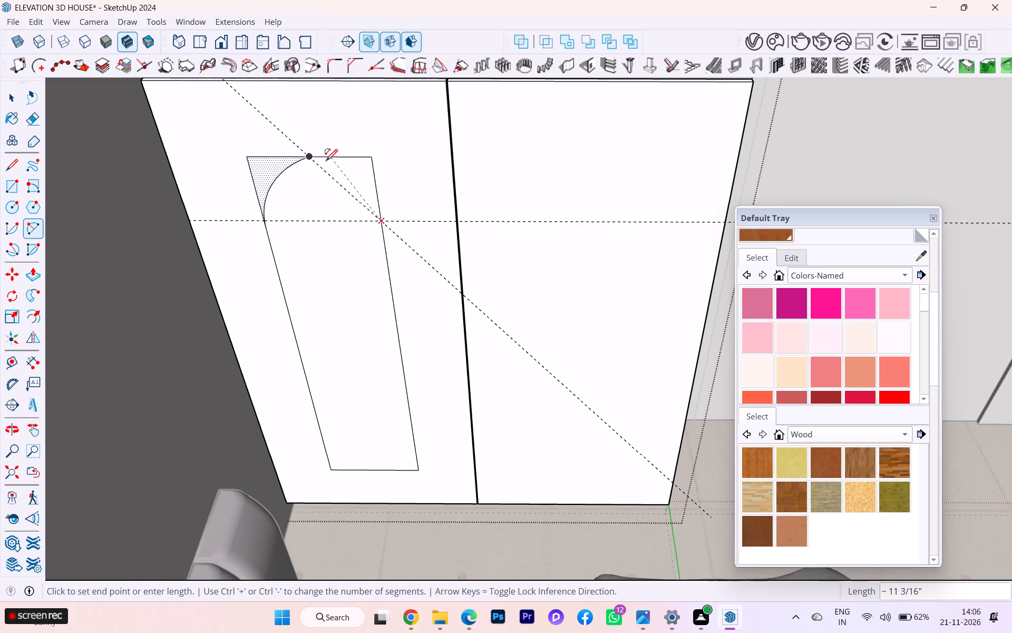
pyautogui.click(310, 152)
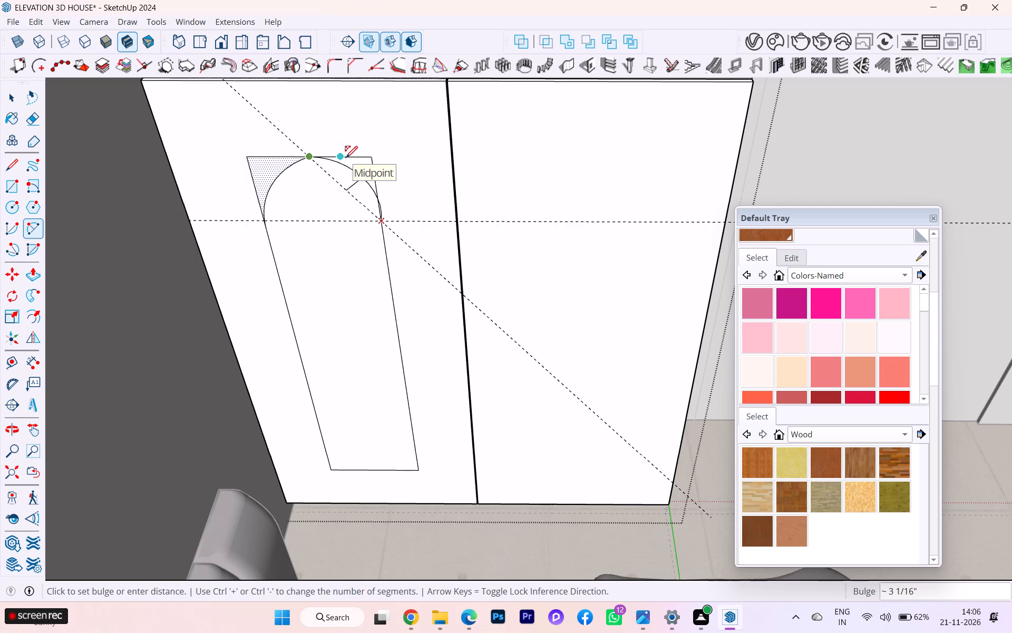
pyautogui.scroll(1, 346, 158)
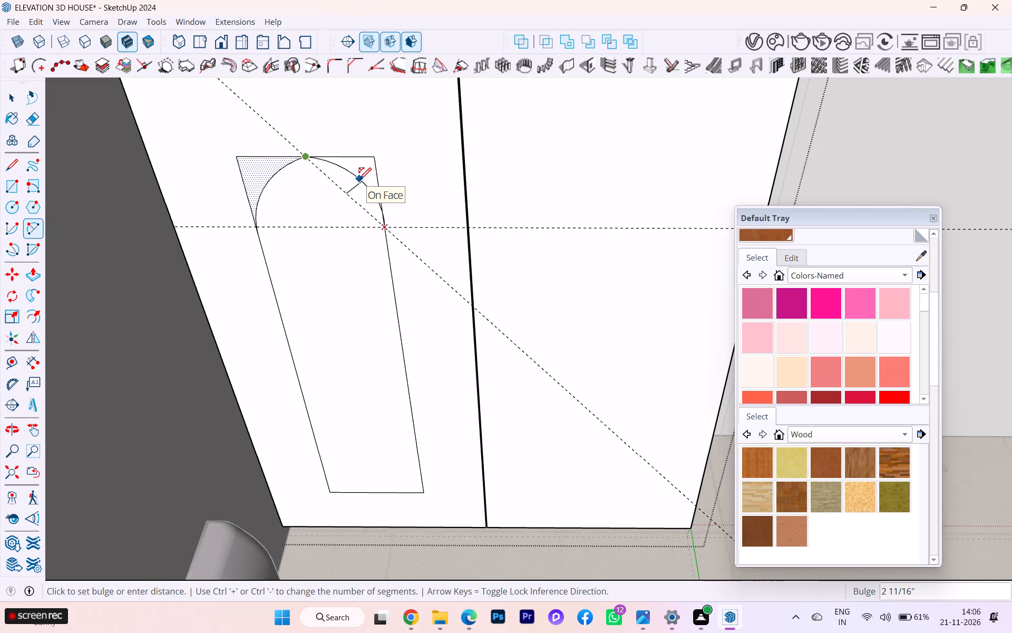
pyautogui.scroll(3, 359, 179)
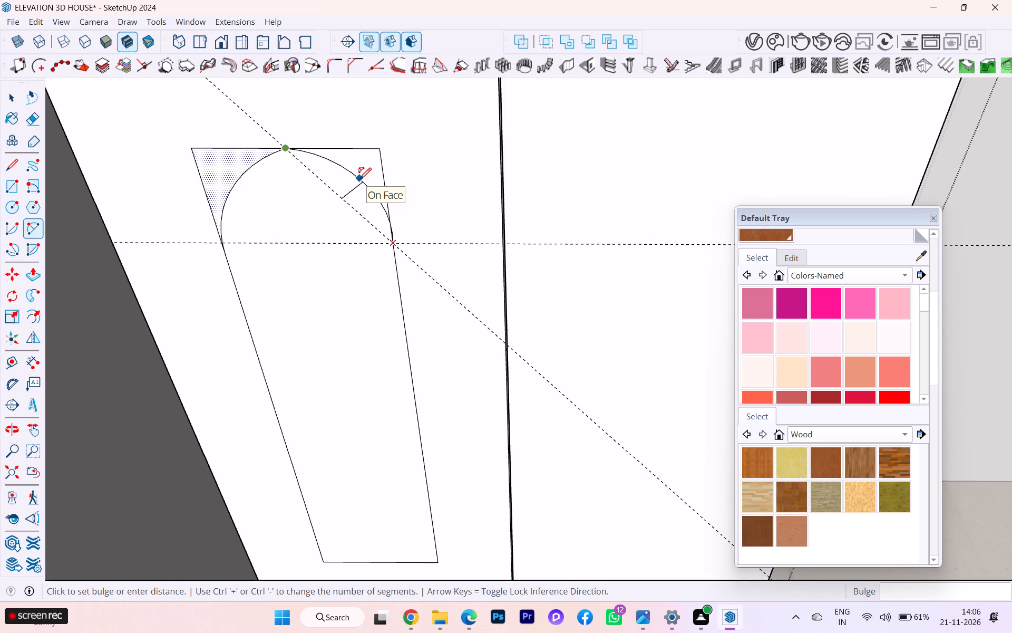
pyautogui.click(359, 179)
pyautogui.press('Escape')
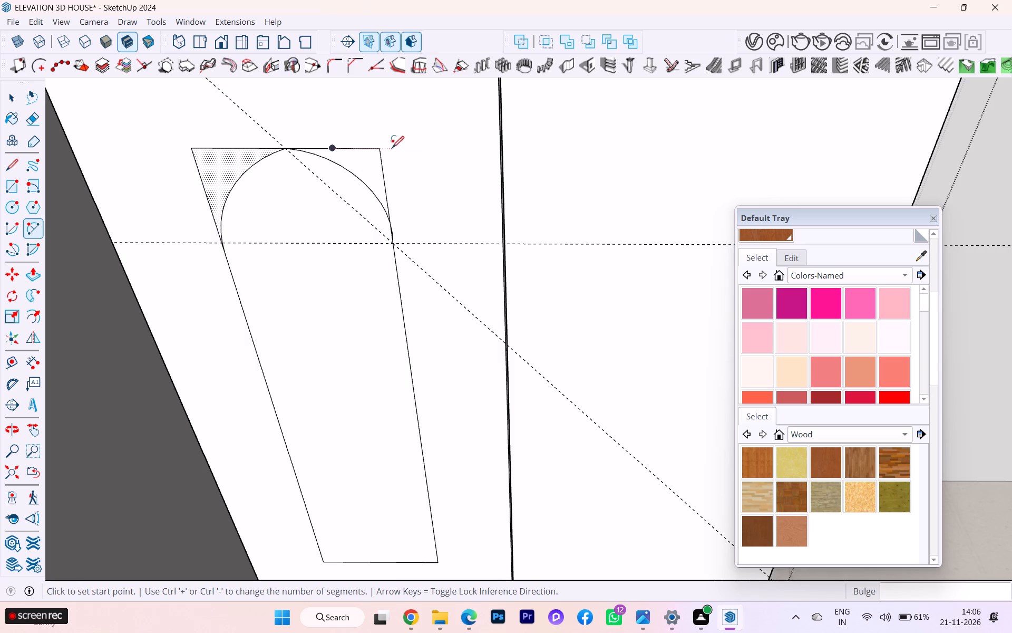
pyautogui.press('Escape')
pyautogui.press('Escape')
pyautogui.press('Escape')
# Erase the panel's straight corner edges outside the two arcs at its upper-left and upper-right corners.
pyautogui.press('e')
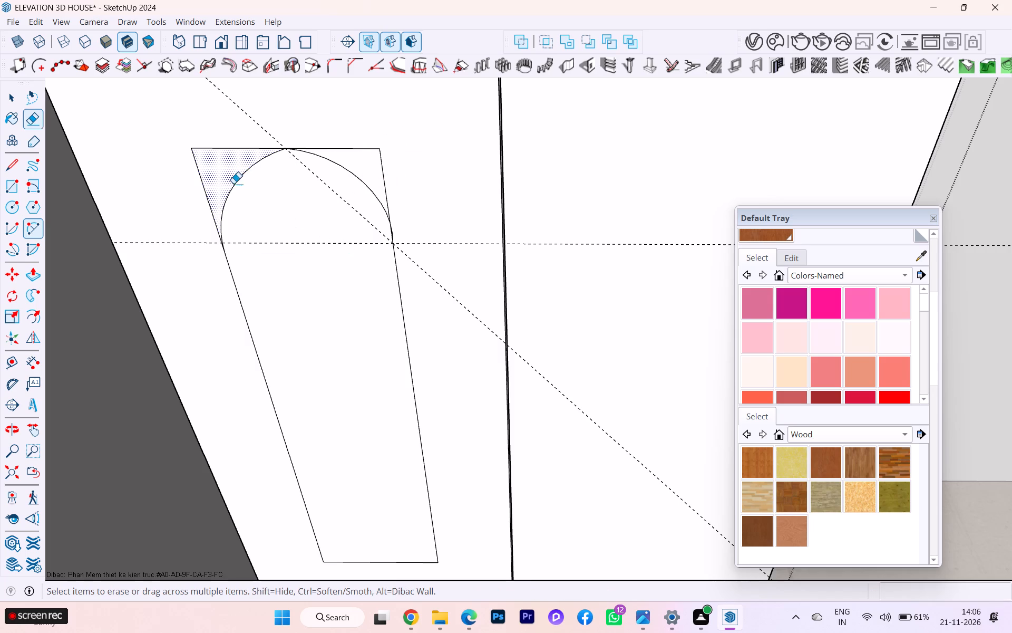
pyautogui.click(225, 148)
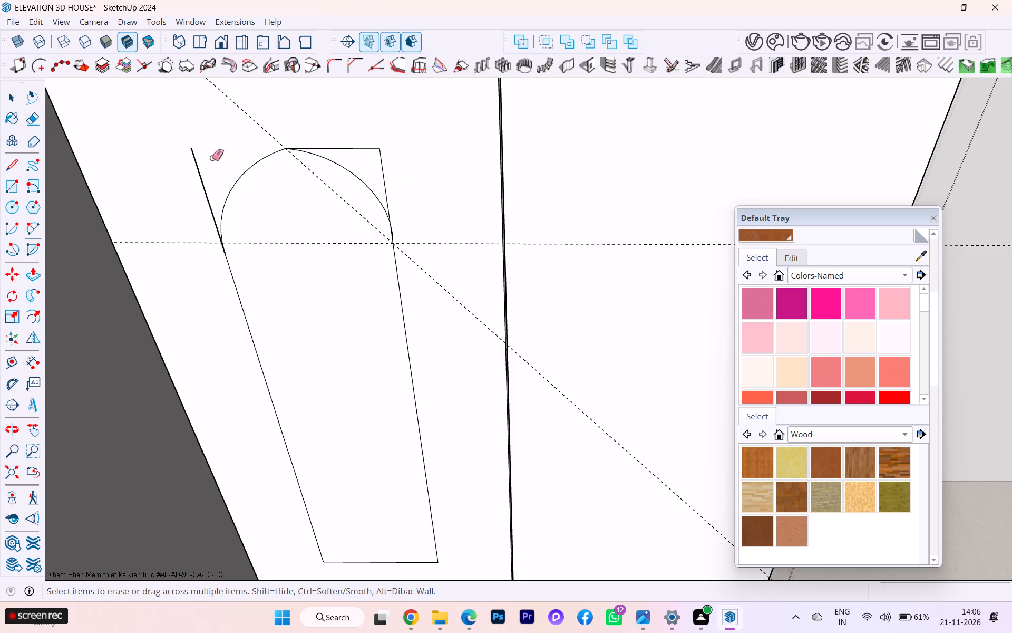
pyautogui.click(197, 167)
pyautogui.scroll(-2, 220, 179)
pyautogui.moveTo(281, 177); pyautogui.dragTo(261, 187, button='middle')
pyautogui.scroll(-1, 281, 177)
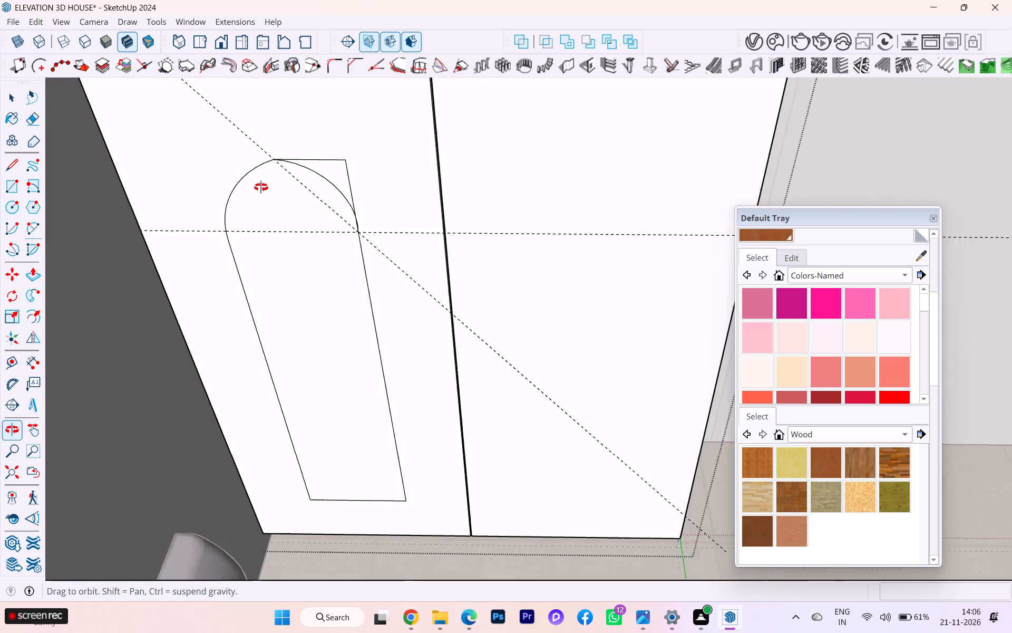
pyautogui.moveTo(261, 187); pyautogui.dragTo(230, 196, button='middle')
pyautogui.scroll(2, 272, 165)
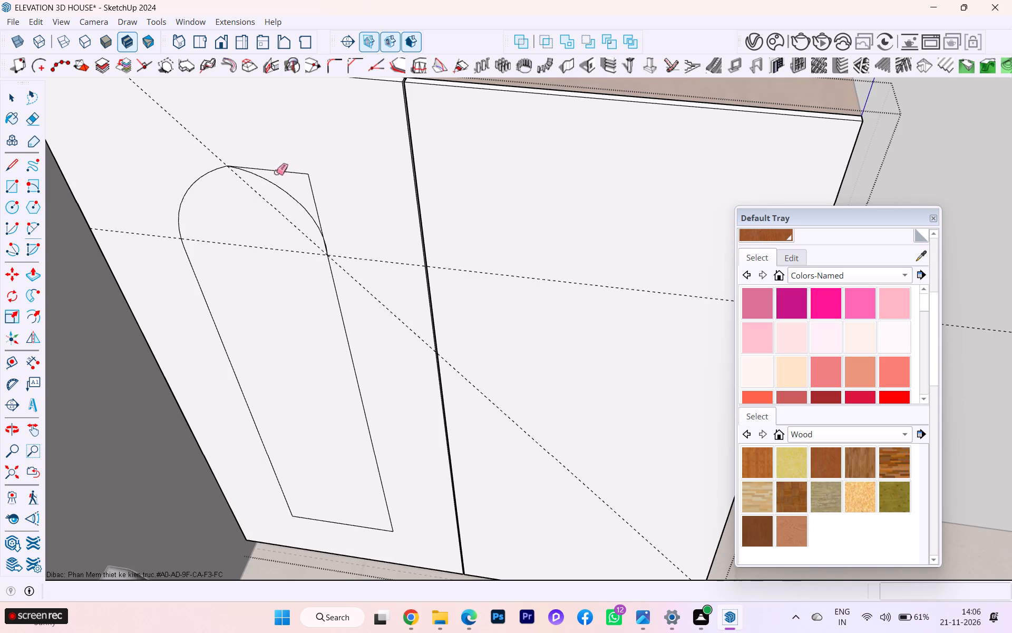
pyautogui.click(279, 171)
pyautogui.click(310, 181)
# Erase the short leftover edge stub beside the right arc's lower end, where the guides cross.
pyautogui.scroll(5, 324, 265)
pyautogui.scroll(14, 322, 223)
pyautogui.scroll(-1, 322, 237)
pyautogui.scroll(3, 323, 238)
pyautogui.click(326, 245)
pyautogui.click(329, 254)
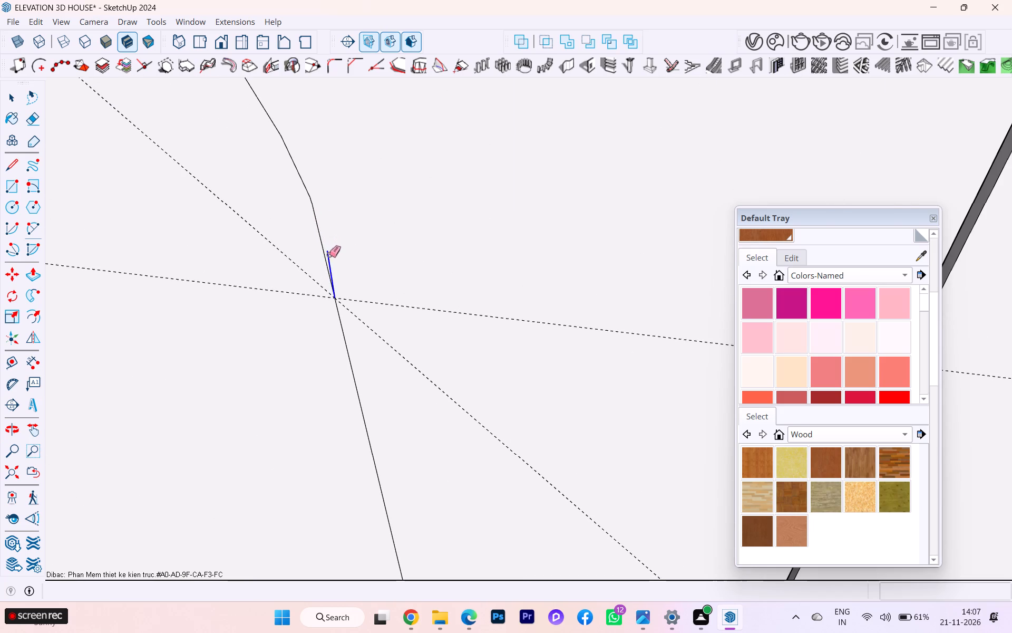
pyautogui.scroll(-1, 368, 256)
pyautogui.scroll(1, 371, 256)
pyautogui.scroll(-2, 375, 257)
pyautogui.scroll(2, 397, 262)
pyautogui.scroll(-5, 402, 262)
pyautogui.scroll(-2, 480, 270)
pyautogui.scroll(1, 480, 270)
pyautogui.scroll(-2, 480, 270)
pyautogui.scroll(1, 506, 277)
pyautogui.scroll(-4, 507, 277)
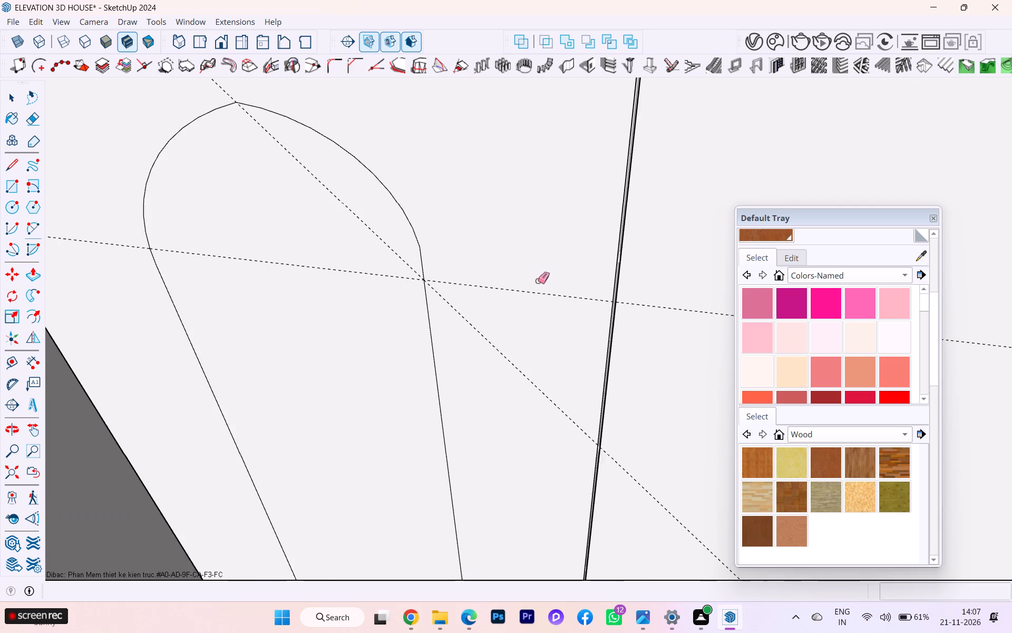
pyautogui.scroll(-3, 538, 281)
pyautogui.click(19, 100)
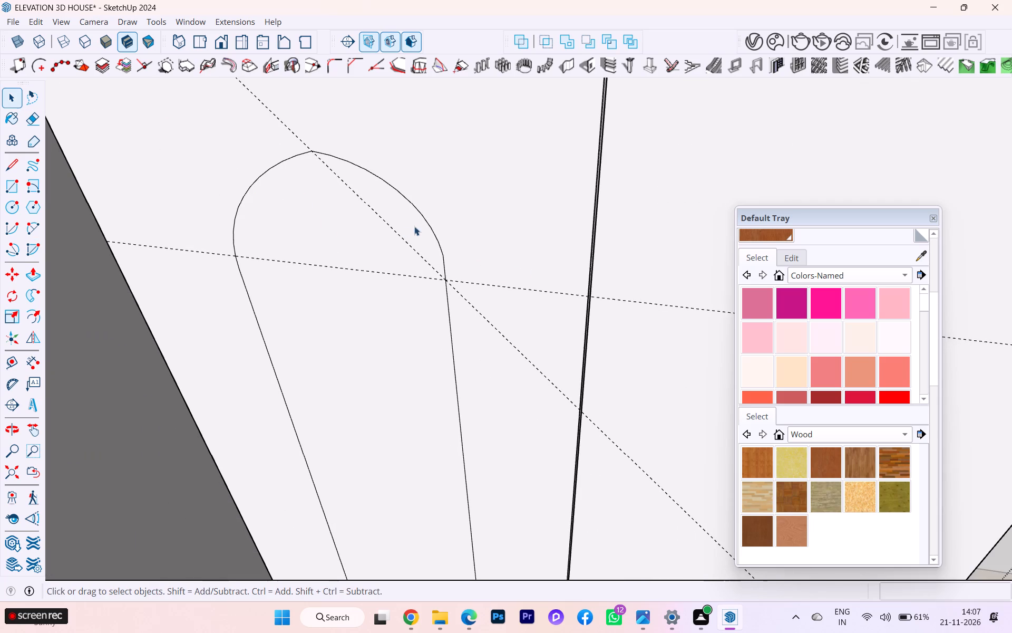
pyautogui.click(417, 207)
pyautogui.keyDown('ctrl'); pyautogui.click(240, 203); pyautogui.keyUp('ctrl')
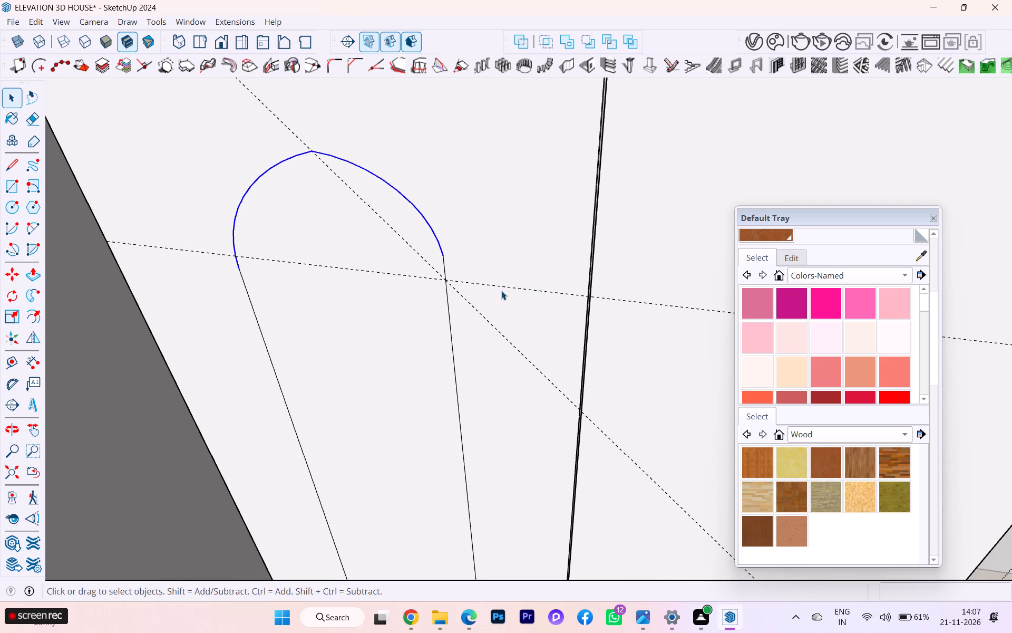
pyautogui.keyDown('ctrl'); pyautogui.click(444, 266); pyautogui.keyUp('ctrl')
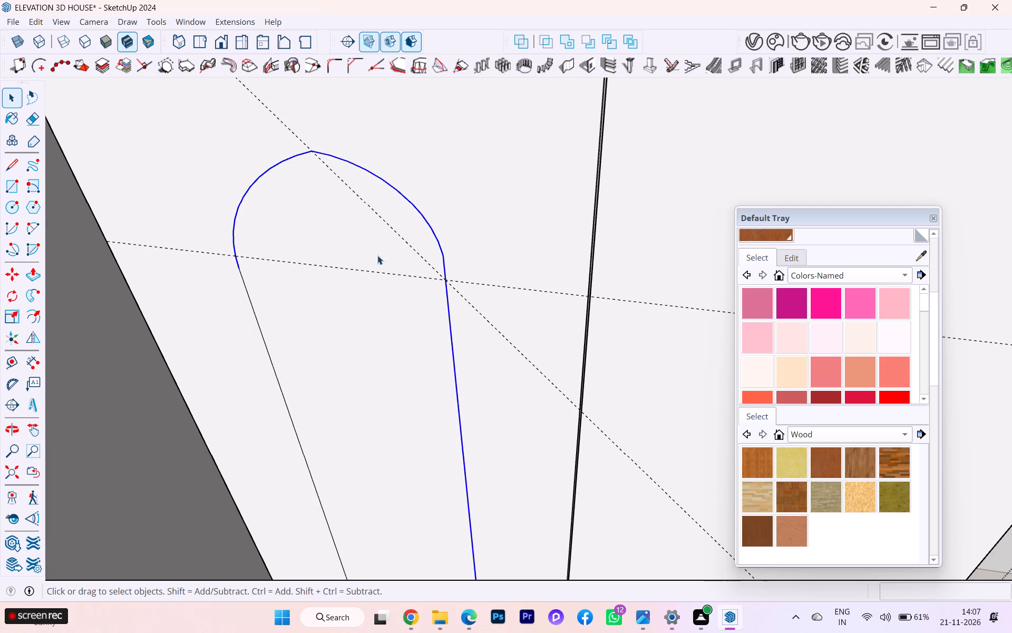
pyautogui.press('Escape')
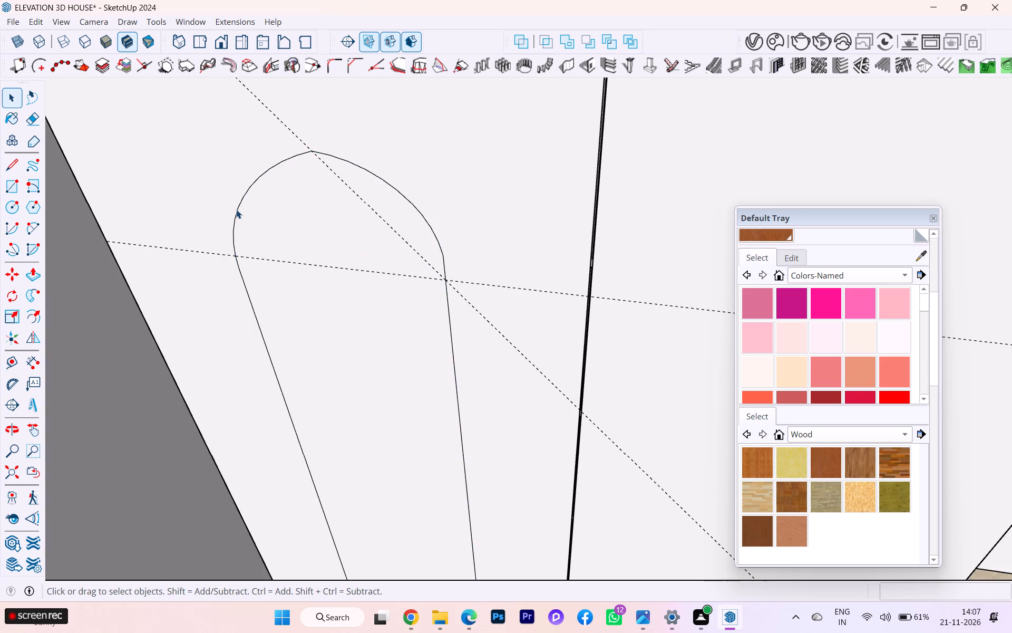
# Select both arcs of the arched top and show their Entity Info, collapsing the Materials, Tags and Styles sections.
pyautogui.click(236, 209)
pyautogui.doubleClick(236, 209)
pyautogui.click(236, 209)
pyautogui.click(236, 212)
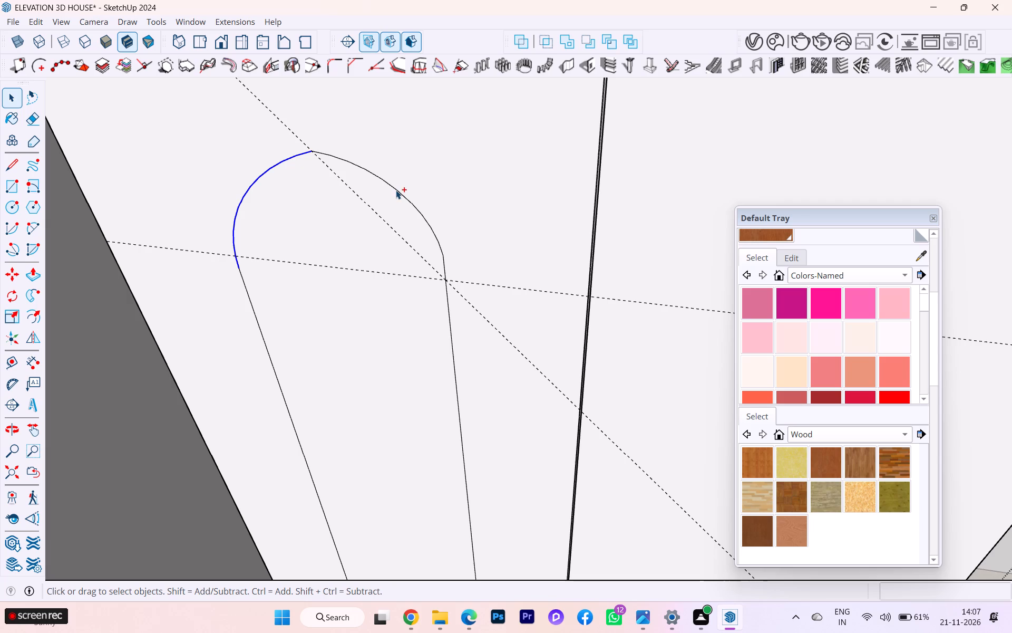
pyautogui.keyDown('ctrl'); pyautogui.click(397, 189); pyautogui.keyUp('ctrl')
pyautogui.scroll(5, 822, 304)
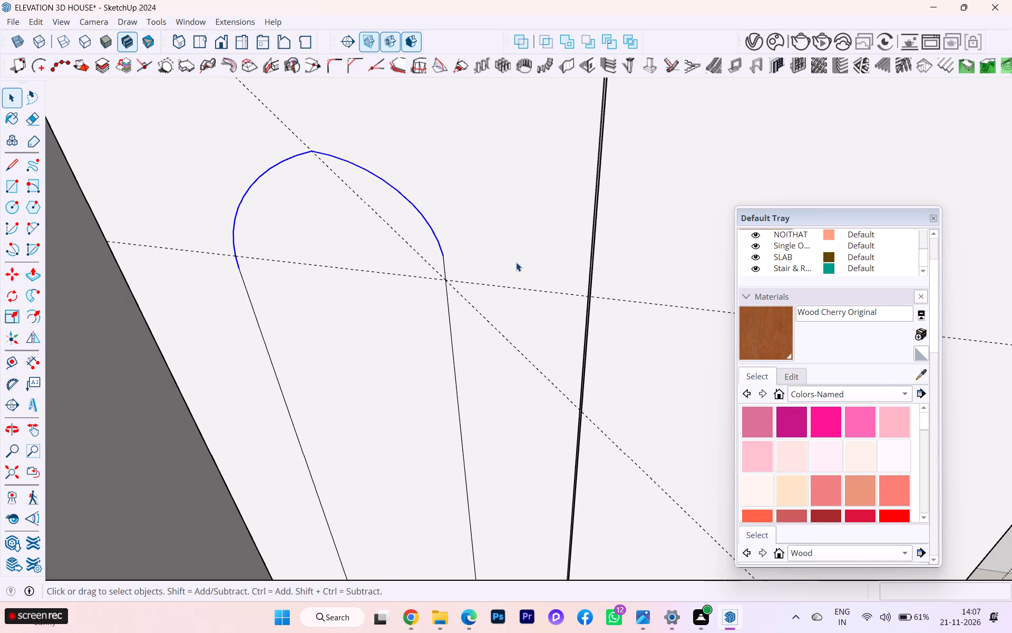
pyautogui.scroll(7, 797, 272)
pyautogui.scroll(4, 799, 331)
pyautogui.click(746, 369)
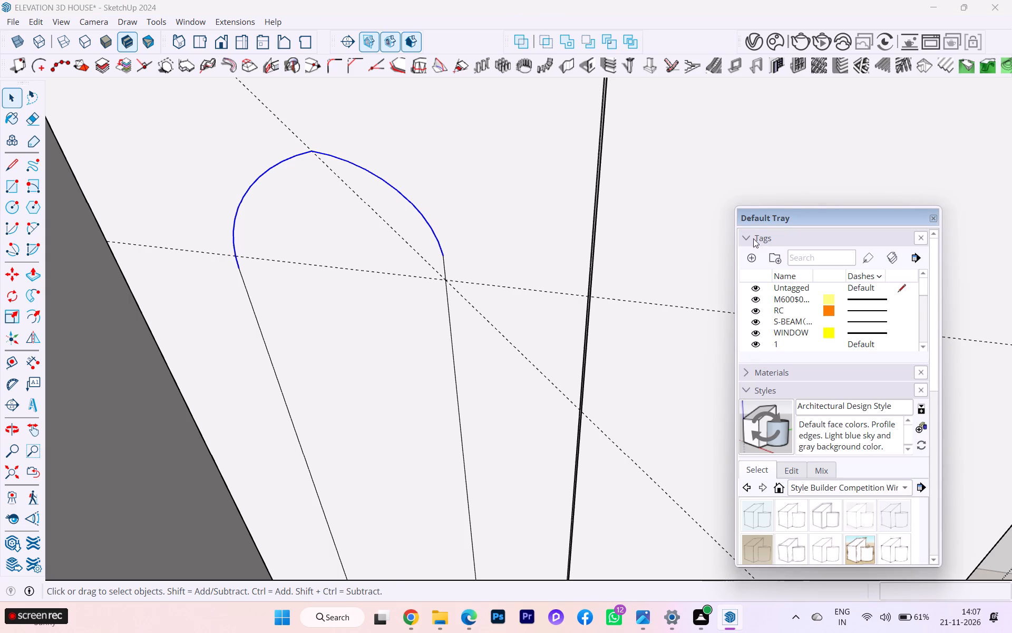
pyautogui.click(747, 241)
pyautogui.scroll(2, 776, 275)
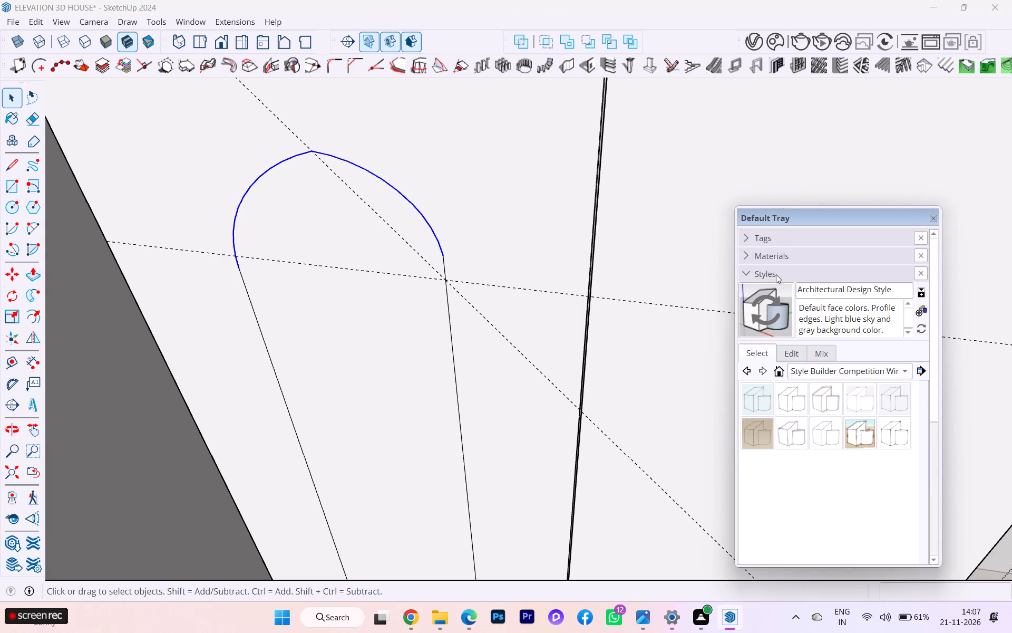
pyautogui.click(746, 277)
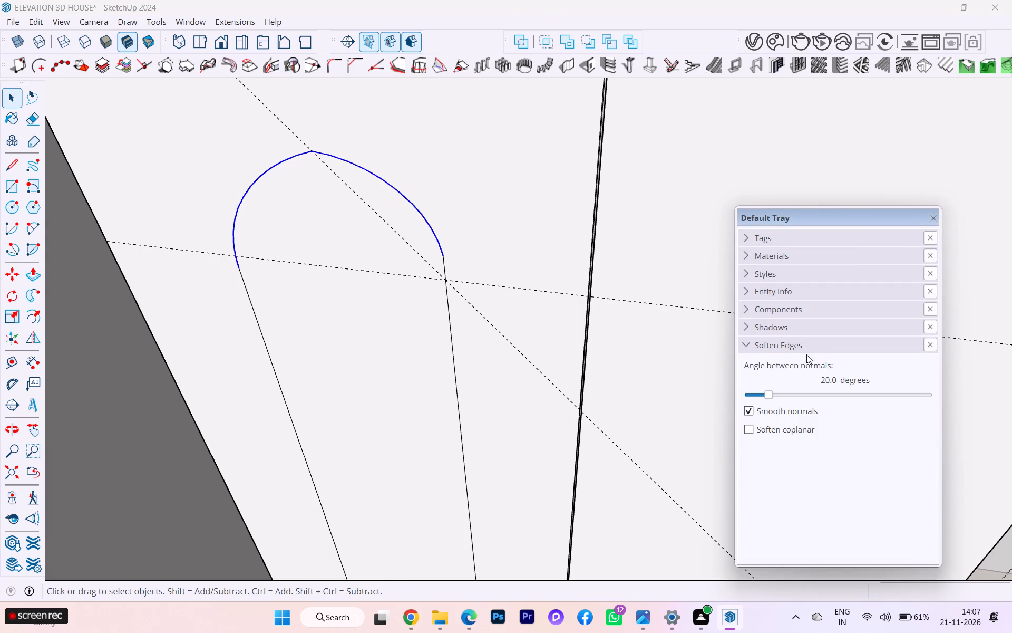
pyautogui.click(752, 293)
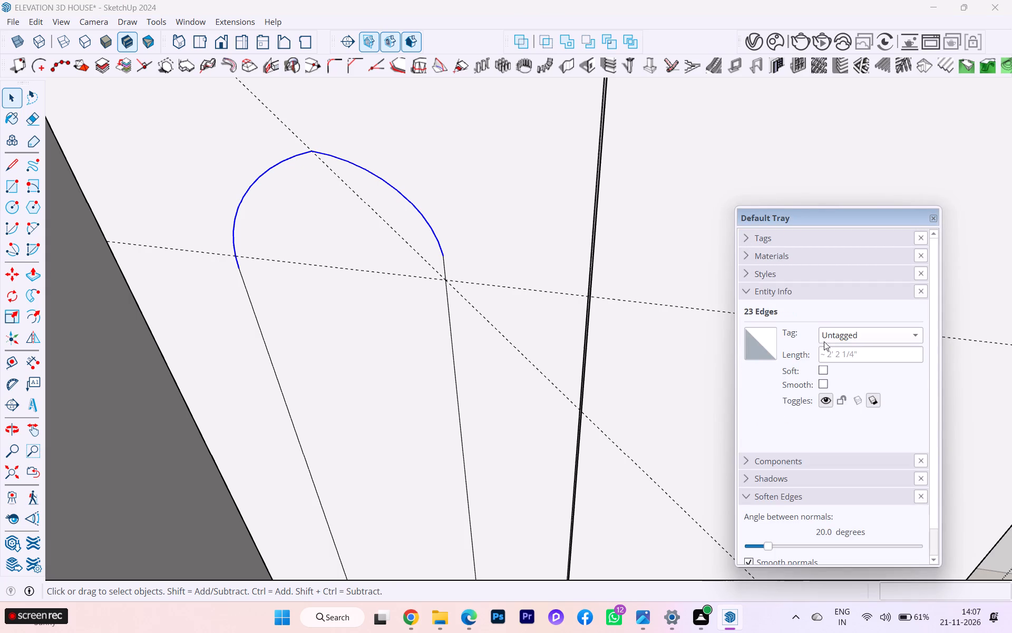
pyautogui.click(863, 339)
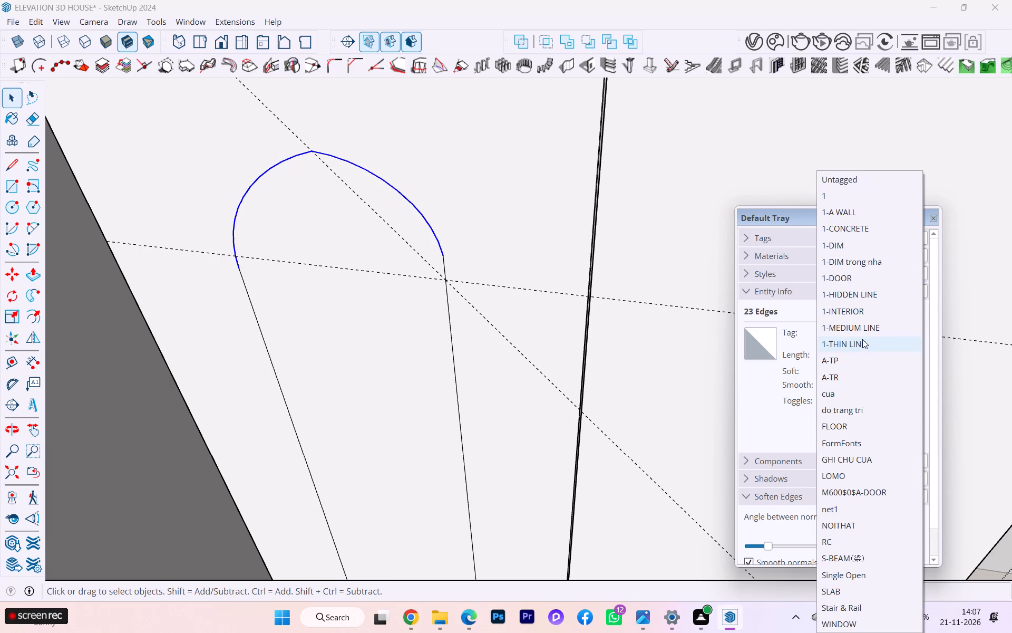
pyautogui.click(778, 333)
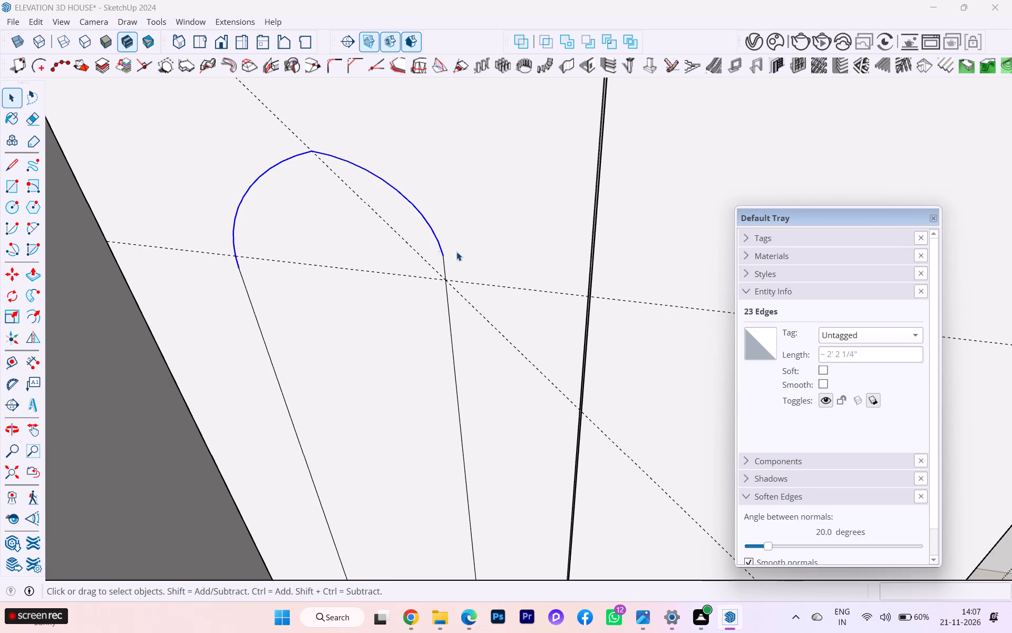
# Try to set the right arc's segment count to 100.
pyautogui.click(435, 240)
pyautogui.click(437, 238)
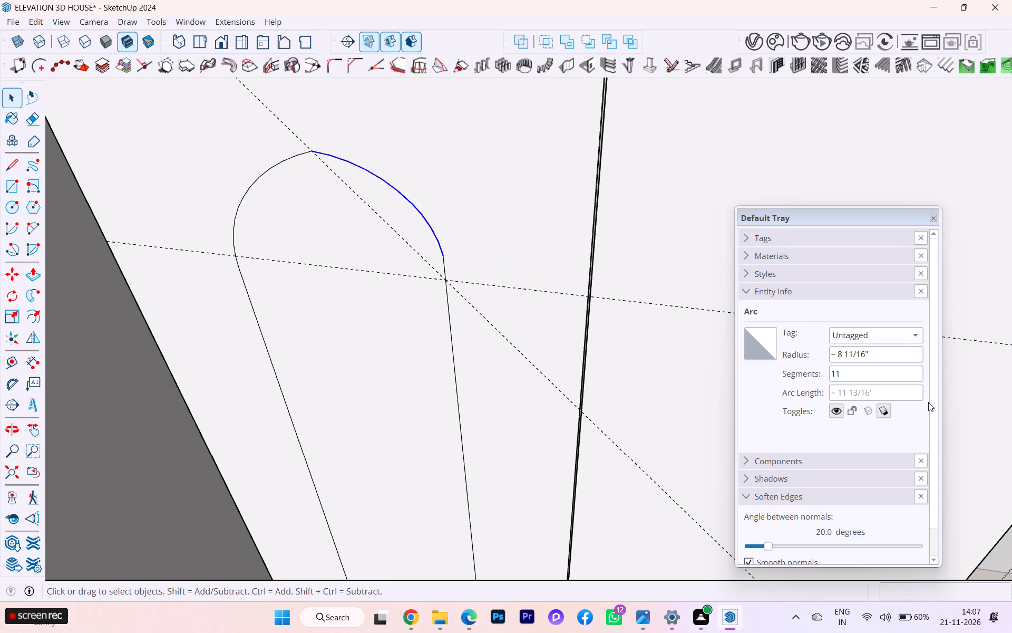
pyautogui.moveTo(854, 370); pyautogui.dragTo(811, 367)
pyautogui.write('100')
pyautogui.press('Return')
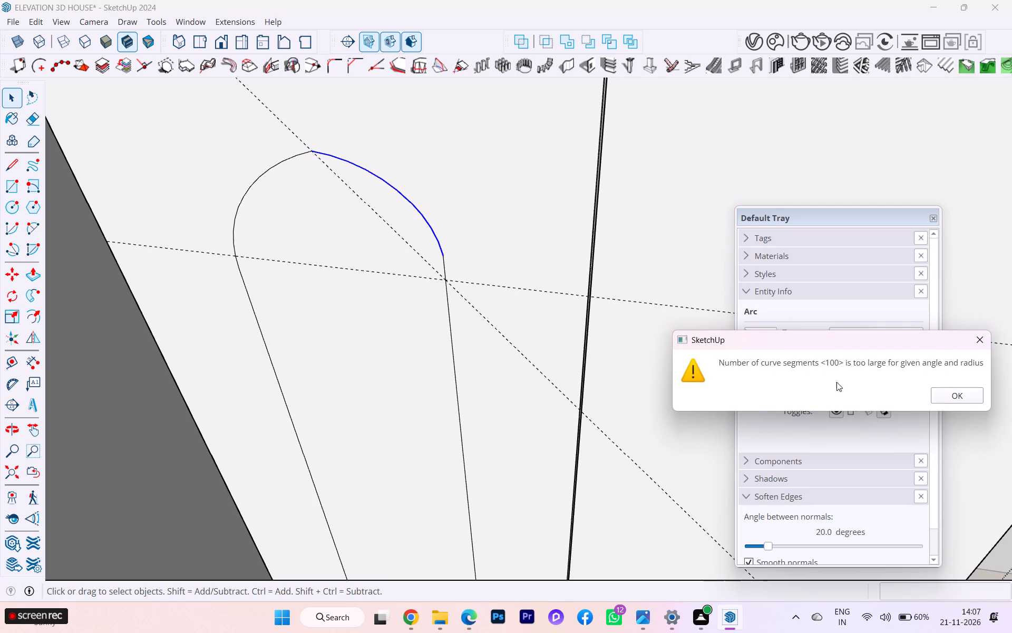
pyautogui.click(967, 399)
# Set the right arc's segment count to 25.
pyautogui.click(868, 372)
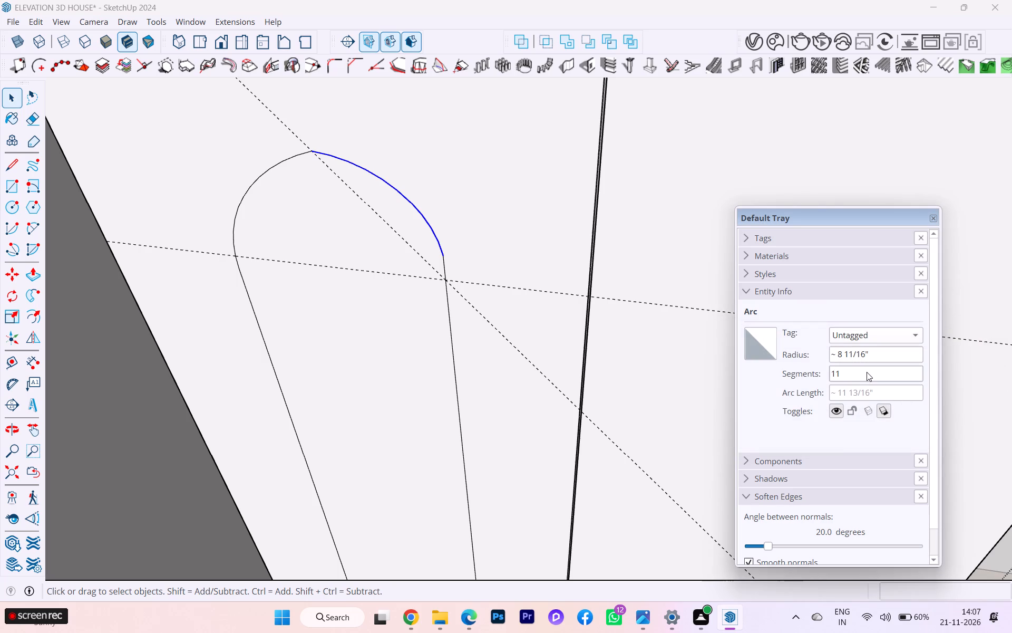
pyautogui.press('BackSpace')
pyautogui.press('BackSpace')
pyautogui.press('BackSpace')
pyautogui.write('25')
pyautogui.press('Return')
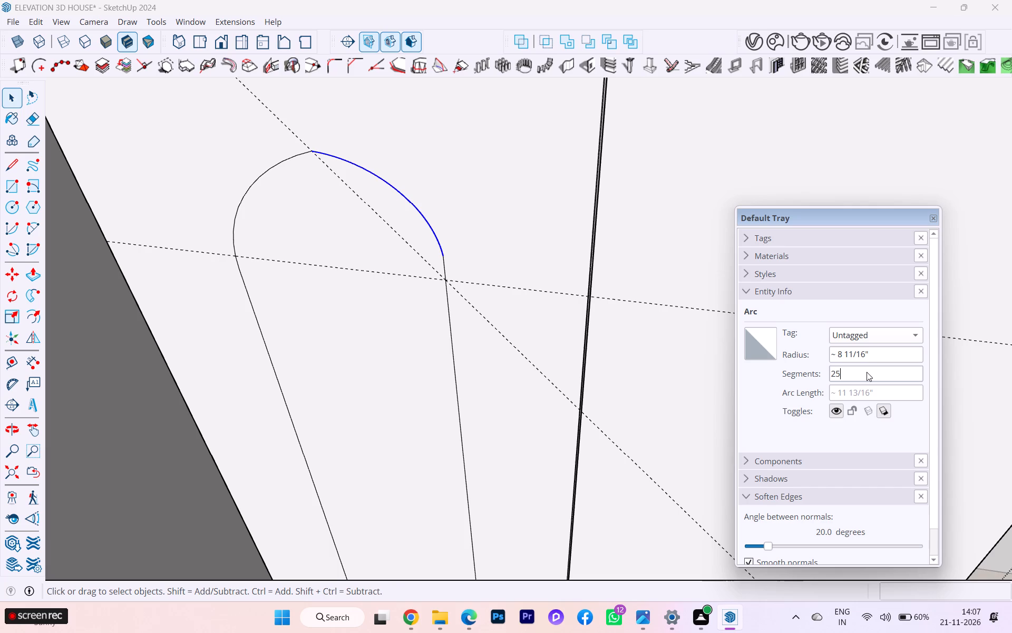
# Set the segment count of the left arc in the arched top to 25.
pyautogui.click(515, 270)
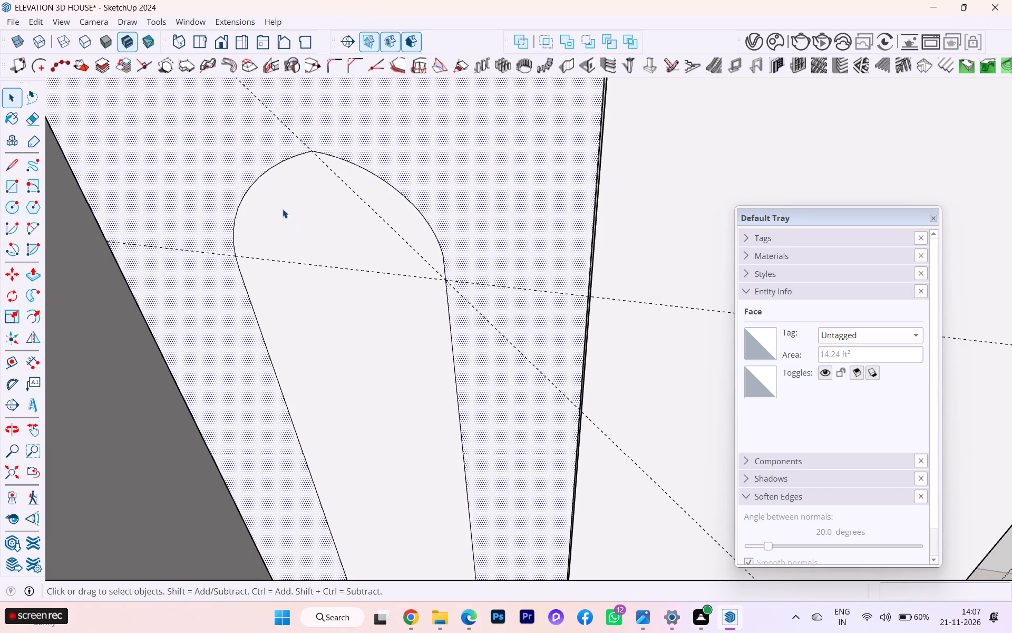
pyautogui.click(240, 203)
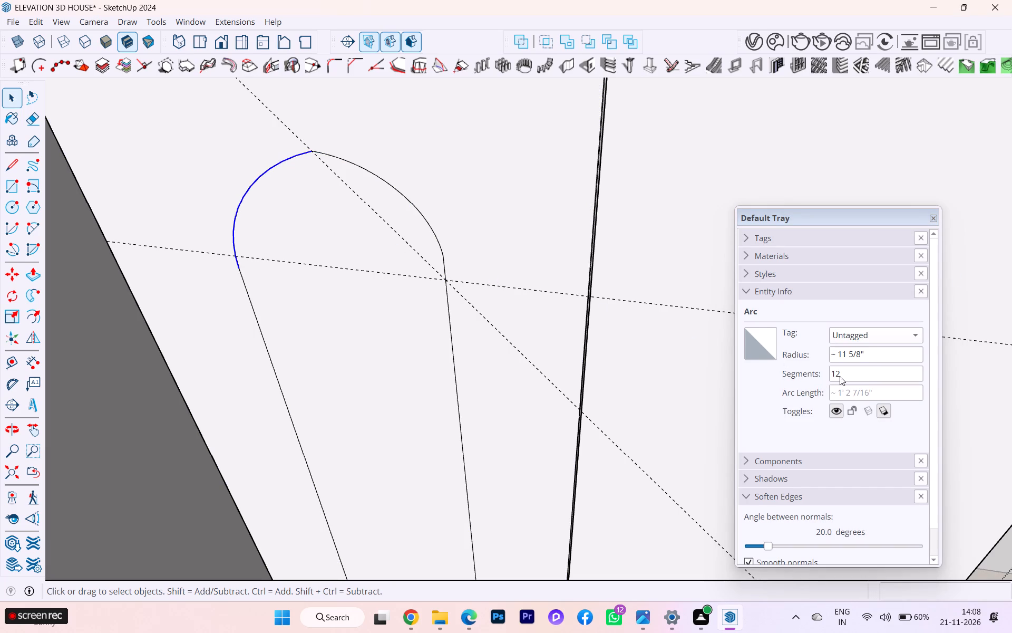
pyautogui.moveTo(859, 373); pyautogui.dragTo(805, 366)
pyautogui.write('25')
pyautogui.press('Return')
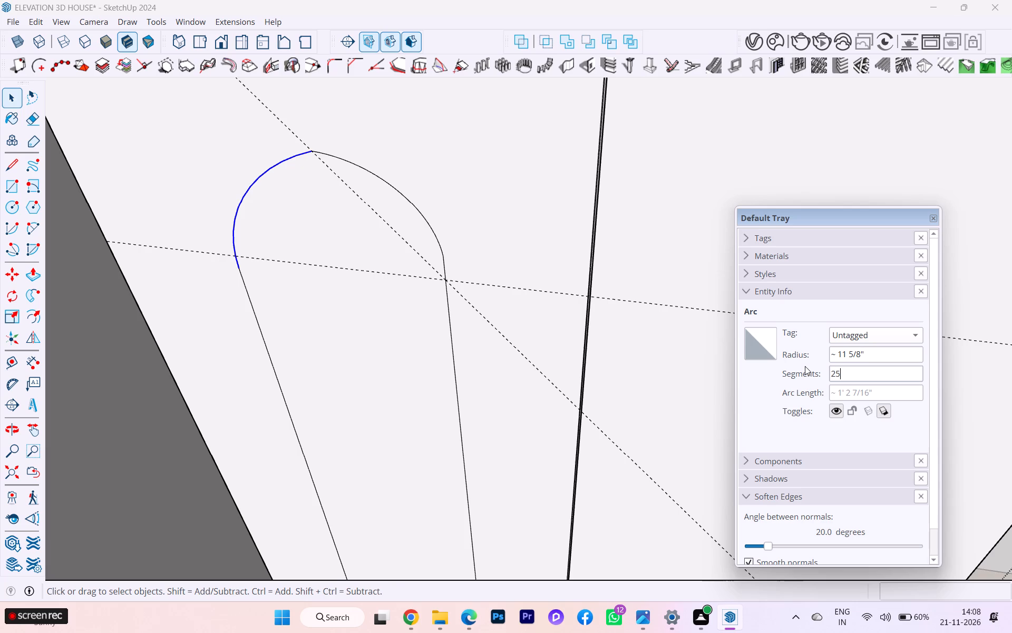
# Exit the door group and examine the arched outline on the wardrobe's left door.
pyautogui.scroll(-4, 933, 517)
pyautogui.scroll(-3, 748, 503)
pyautogui.scroll(1, 750, 503)
pyautogui.scroll(-2, 431, 287)
pyautogui.scroll(4, 420, 286)
pyautogui.scroll(-3, 416, 286)
pyautogui.scroll(2, 498, 360)
pyautogui.scroll(-2, 500, 361)
pyautogui.click(509, 377)
pyautogui.scroll(-8, 499, 378)
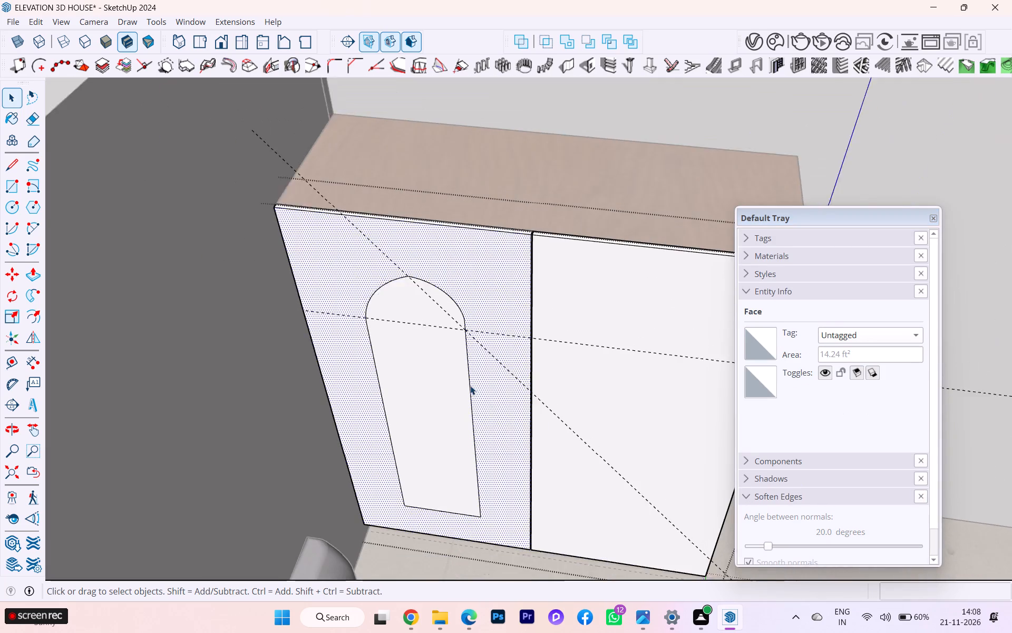
pyautogui.scroll(1, 470, 386)
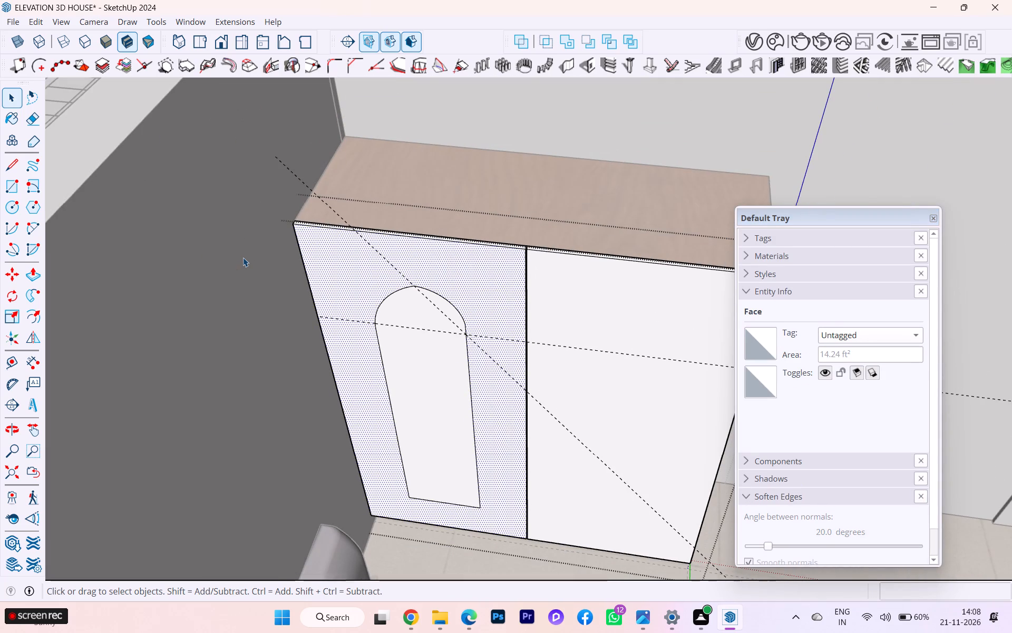
pyautogui.scroll(-3, 295, 285)
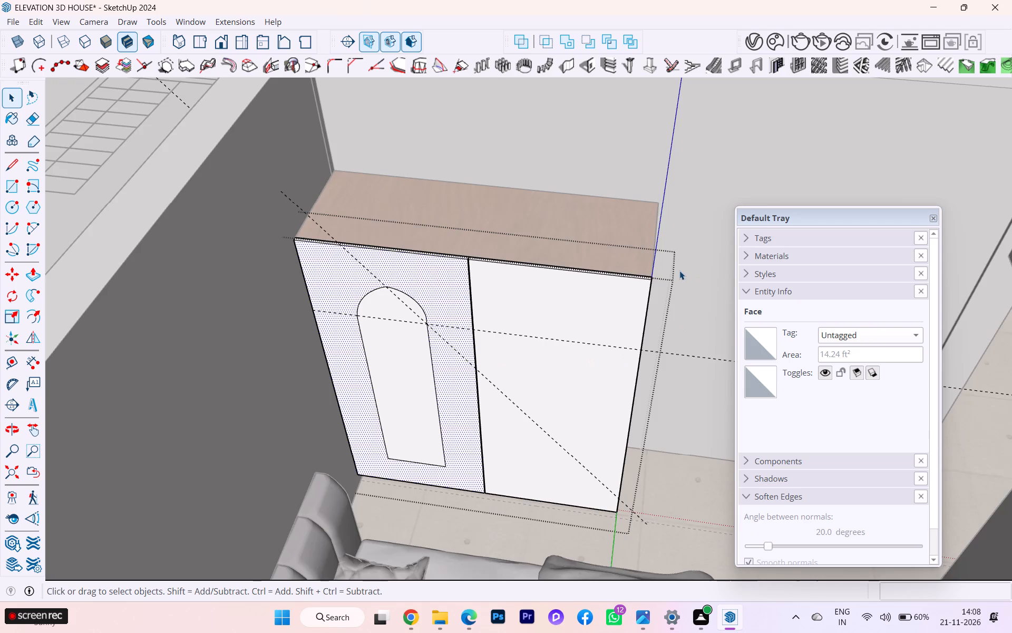
pyautogui.click(680, 269)
pyautogui.scroll(-3, 498, 284)
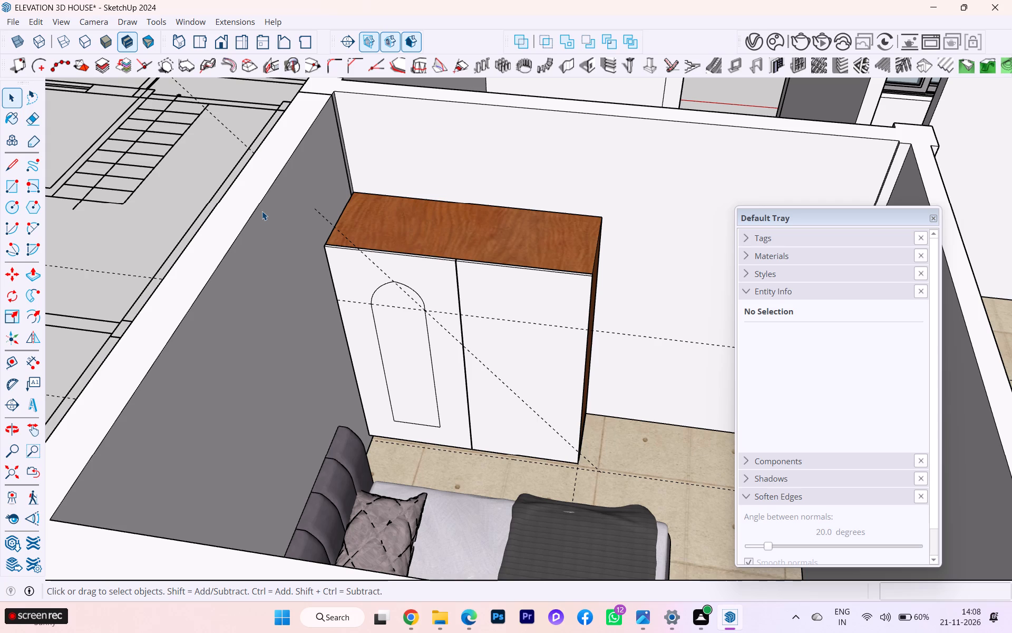
# Reopen the door group and paint the left door's face around the arch pale pink from Colors-Named.
pyautogui.click(437, 289)
pyautogui.tripleClick(403, 305)
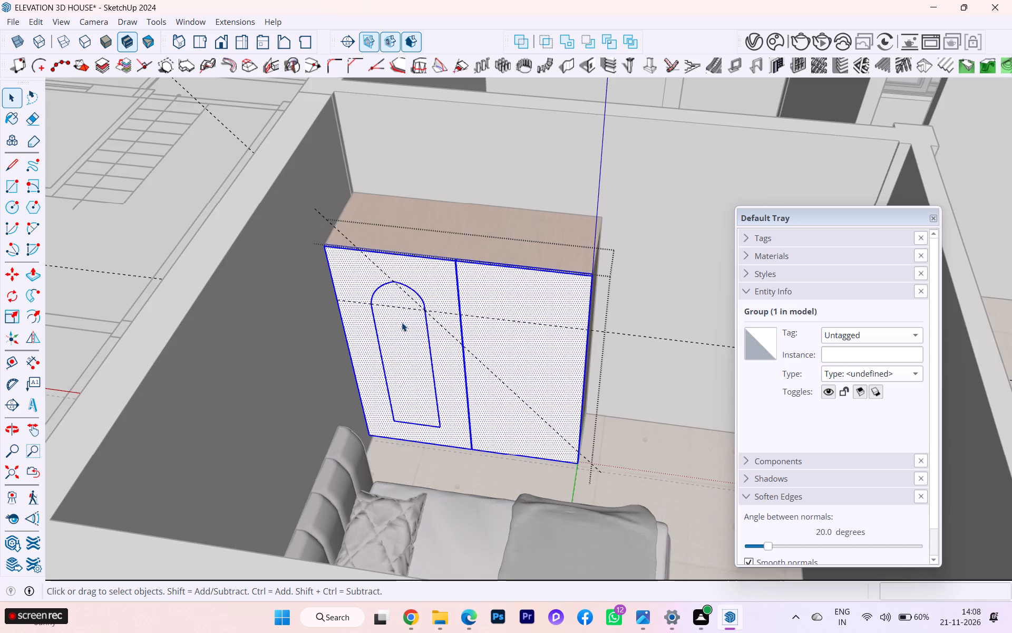
pyautogui.click(402, 322)
pyautogui.click(439, 290)
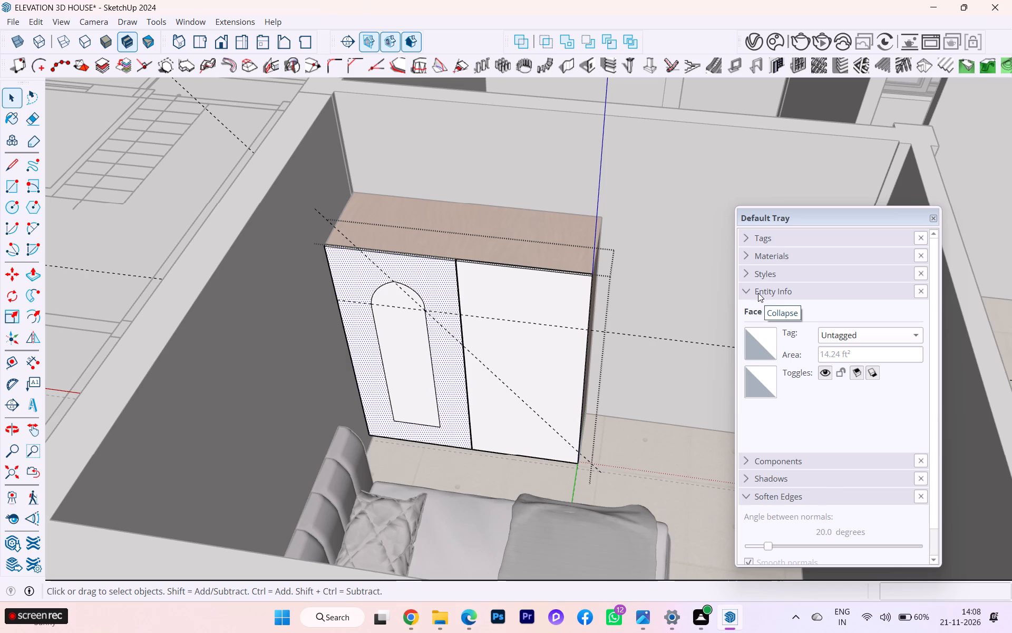
pyautogui.click(749, 252)
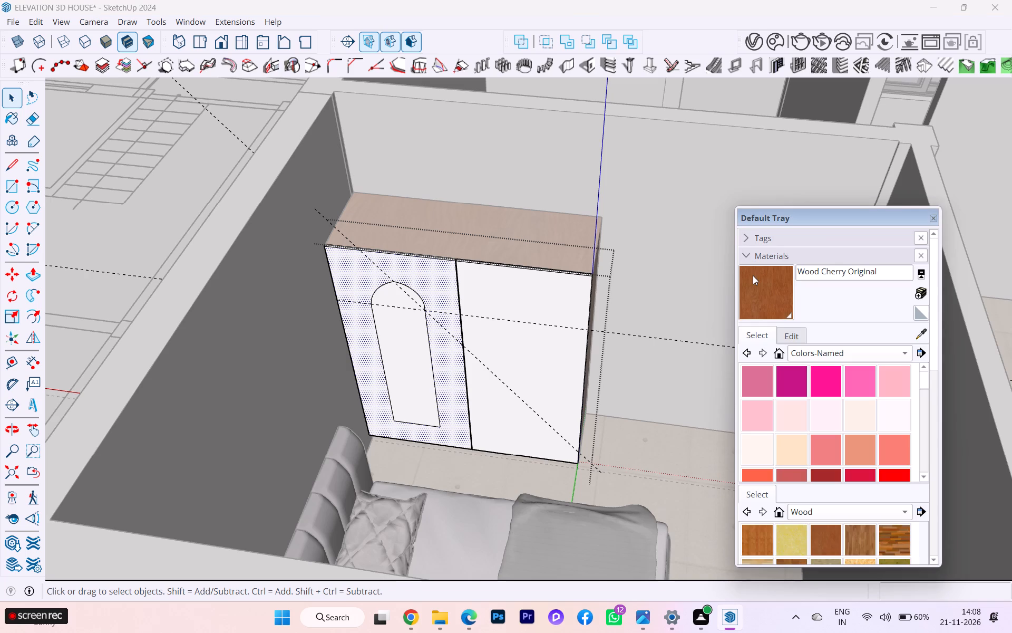
pyautogui.click(791, 419)
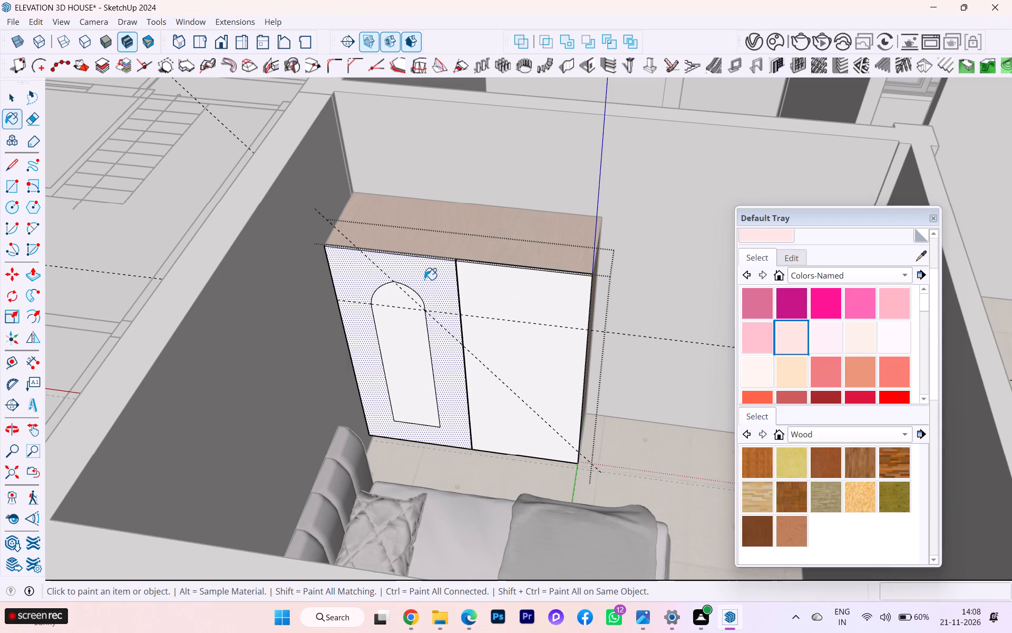
pyautogui.click(424, 280)
pyautogui.scroll(3, 453, 300)
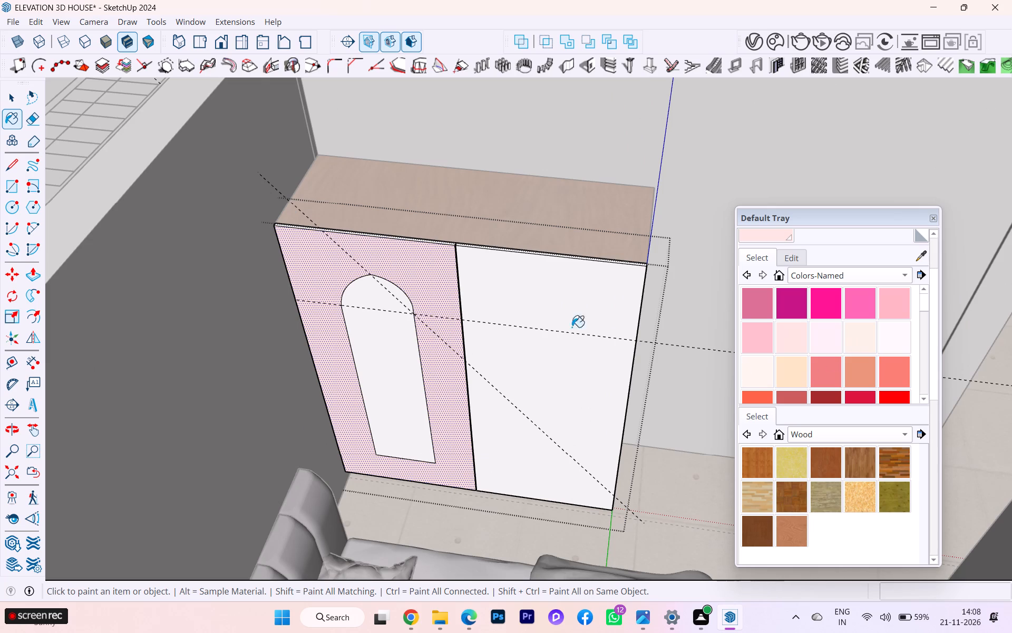
pyautogui.click(1, 93)
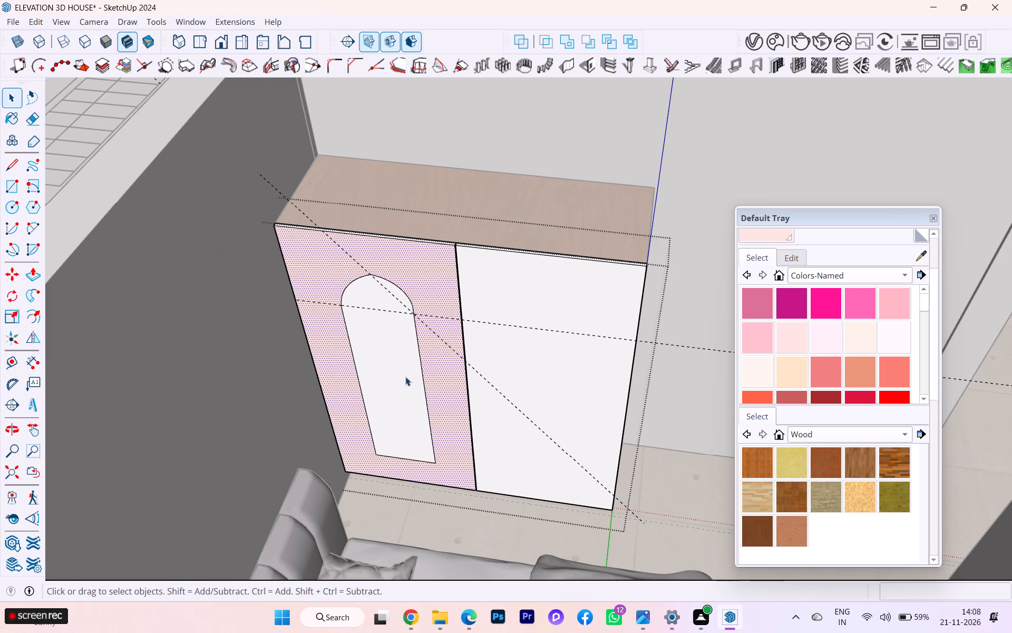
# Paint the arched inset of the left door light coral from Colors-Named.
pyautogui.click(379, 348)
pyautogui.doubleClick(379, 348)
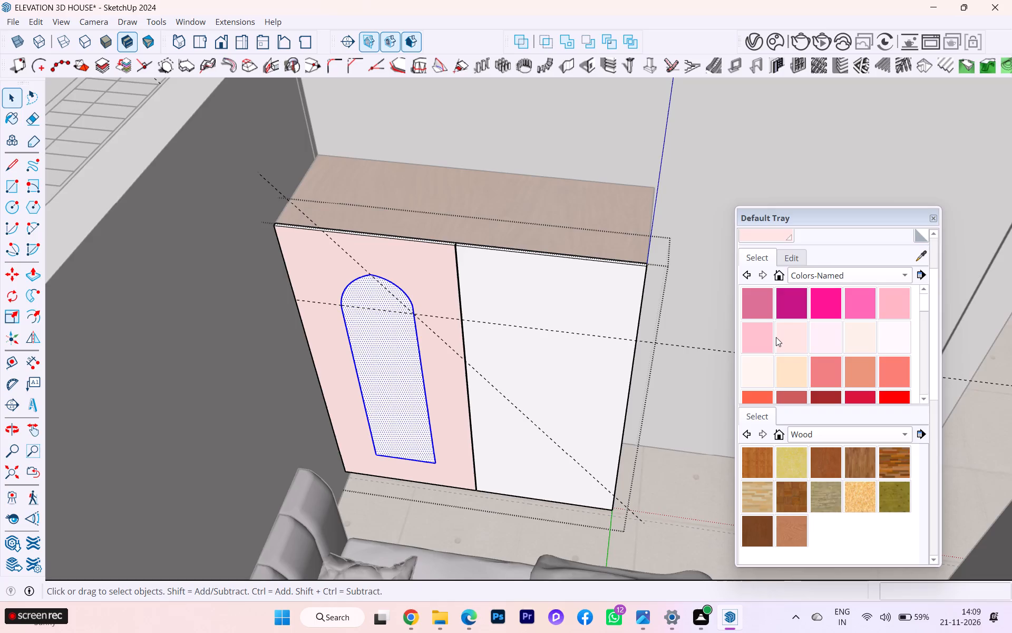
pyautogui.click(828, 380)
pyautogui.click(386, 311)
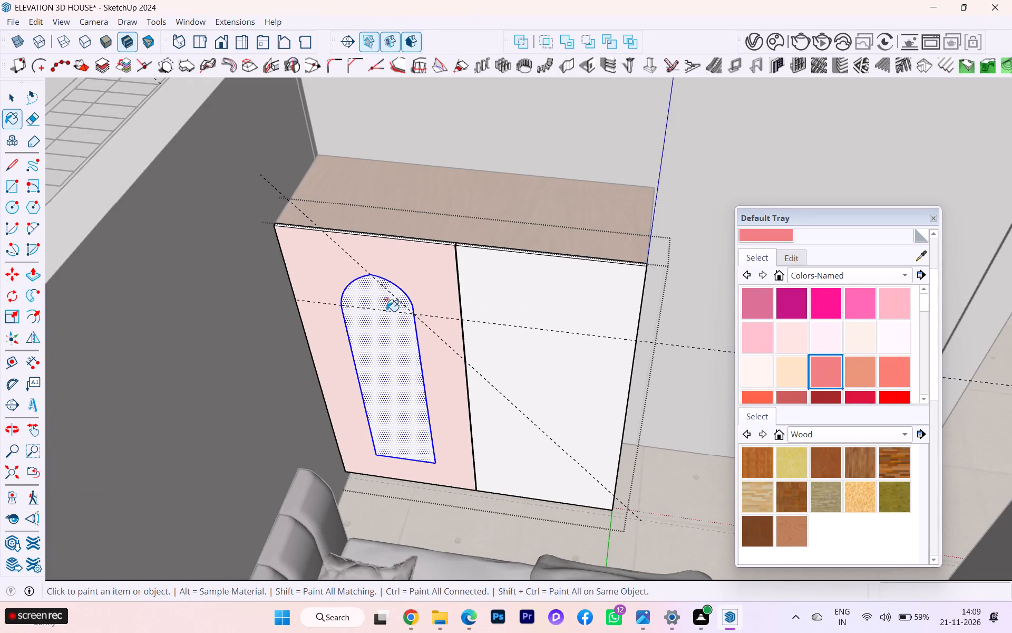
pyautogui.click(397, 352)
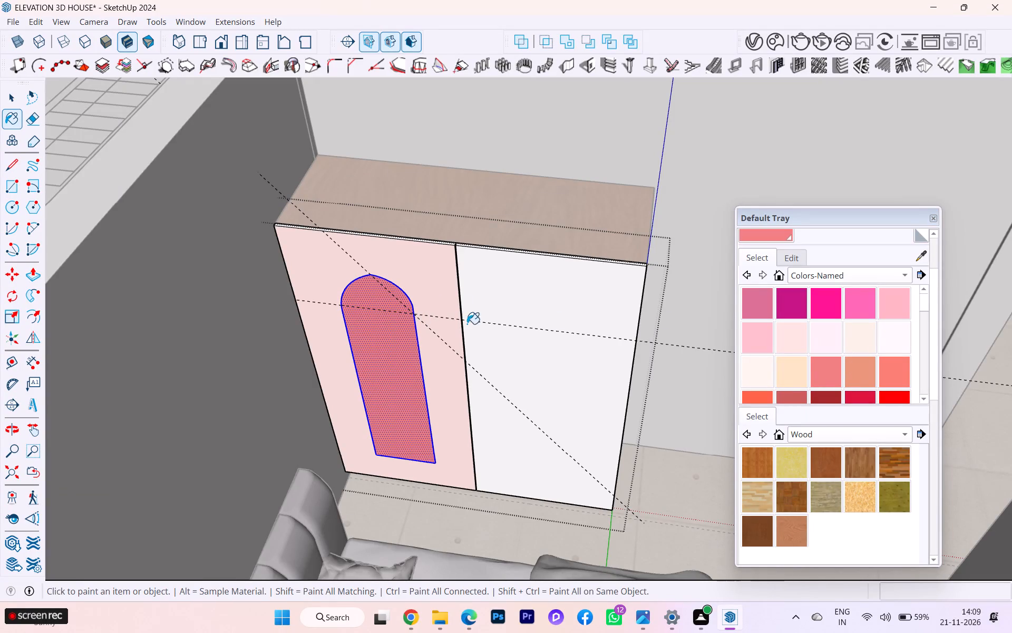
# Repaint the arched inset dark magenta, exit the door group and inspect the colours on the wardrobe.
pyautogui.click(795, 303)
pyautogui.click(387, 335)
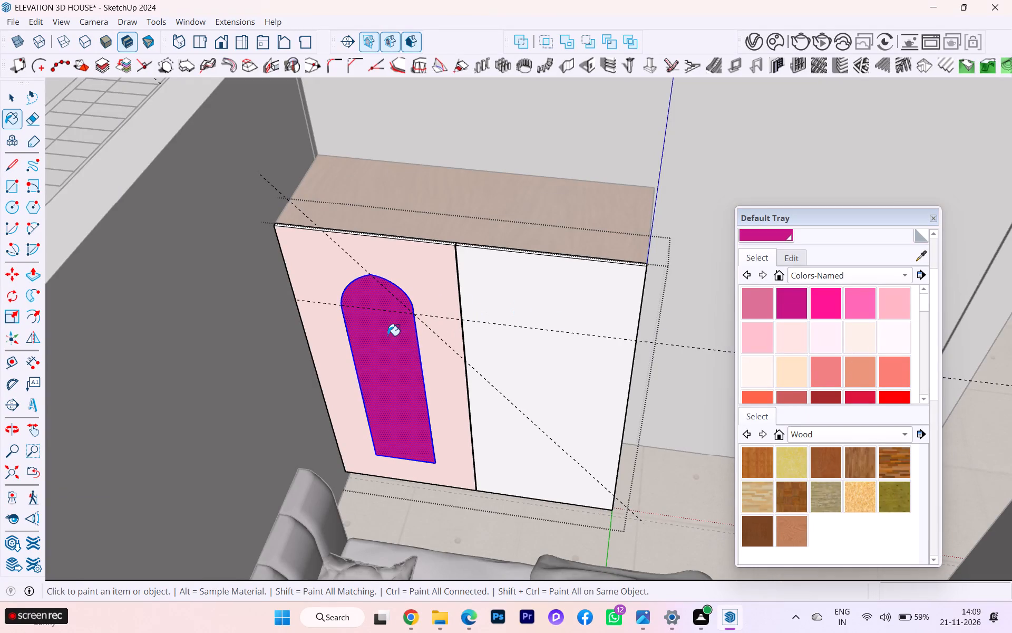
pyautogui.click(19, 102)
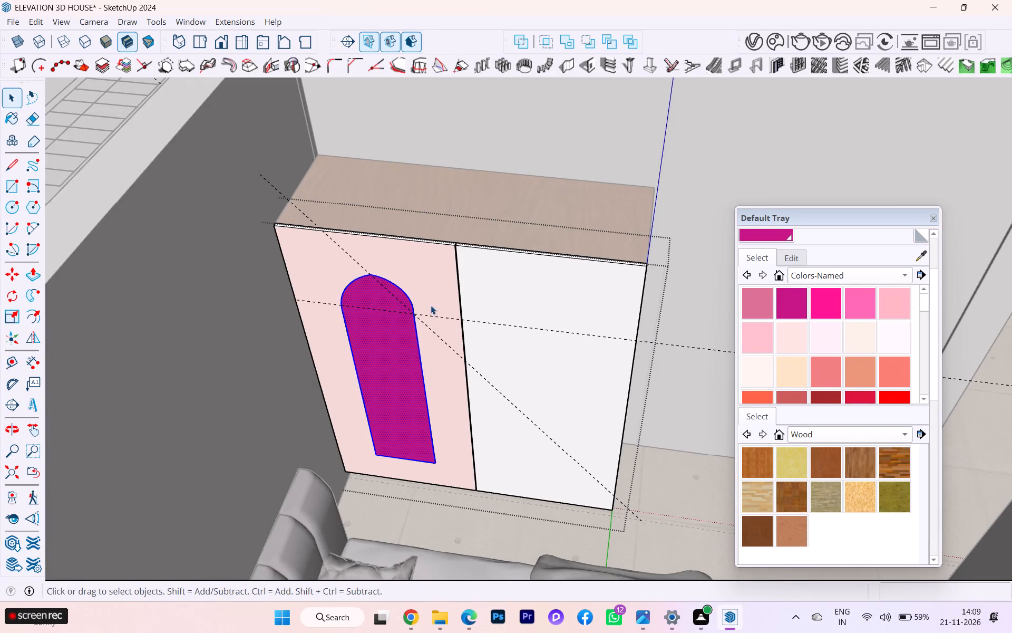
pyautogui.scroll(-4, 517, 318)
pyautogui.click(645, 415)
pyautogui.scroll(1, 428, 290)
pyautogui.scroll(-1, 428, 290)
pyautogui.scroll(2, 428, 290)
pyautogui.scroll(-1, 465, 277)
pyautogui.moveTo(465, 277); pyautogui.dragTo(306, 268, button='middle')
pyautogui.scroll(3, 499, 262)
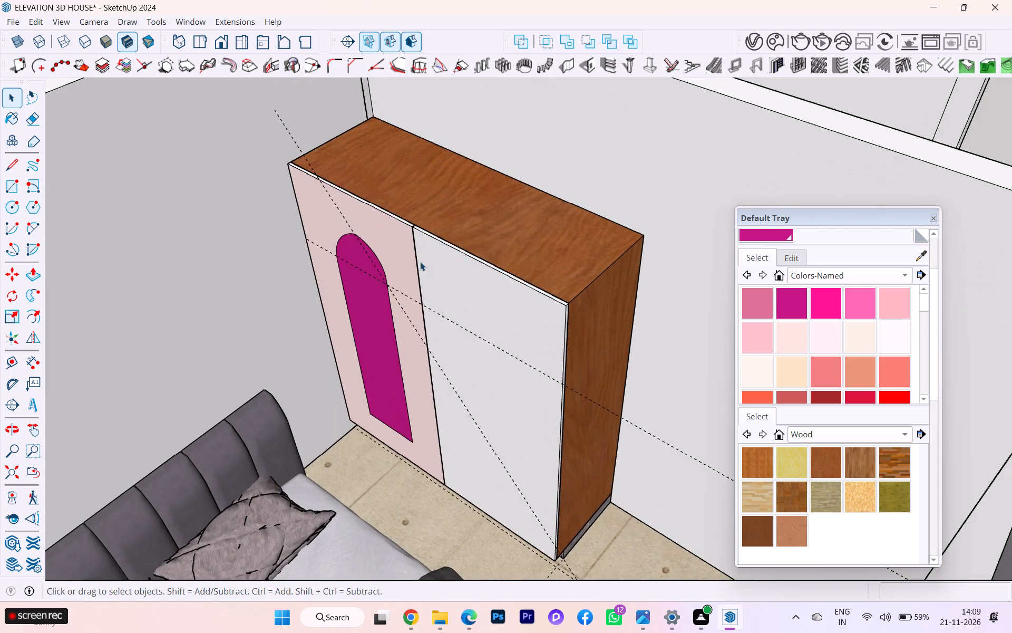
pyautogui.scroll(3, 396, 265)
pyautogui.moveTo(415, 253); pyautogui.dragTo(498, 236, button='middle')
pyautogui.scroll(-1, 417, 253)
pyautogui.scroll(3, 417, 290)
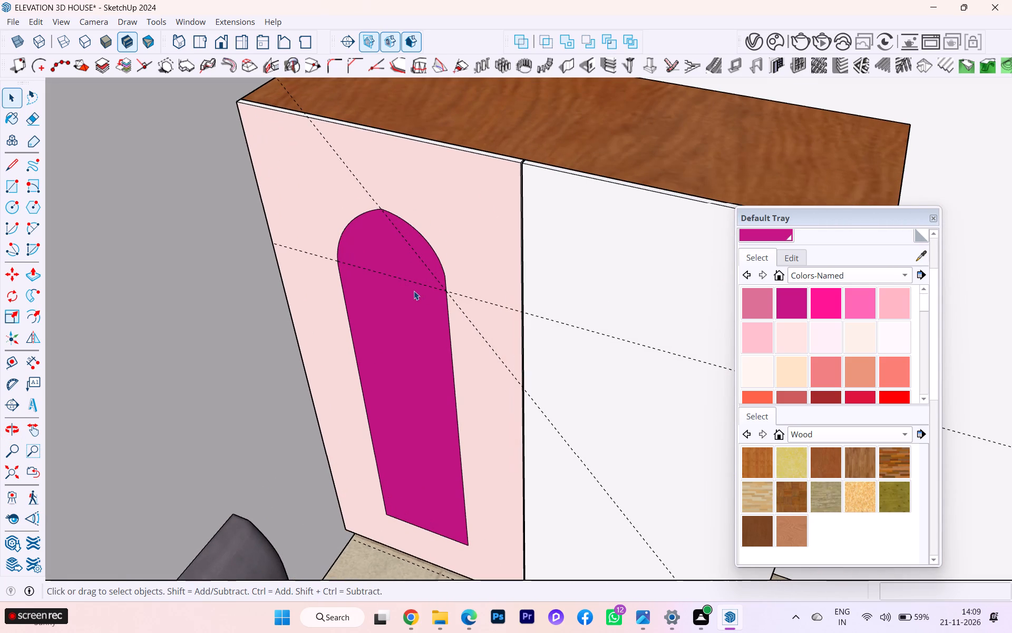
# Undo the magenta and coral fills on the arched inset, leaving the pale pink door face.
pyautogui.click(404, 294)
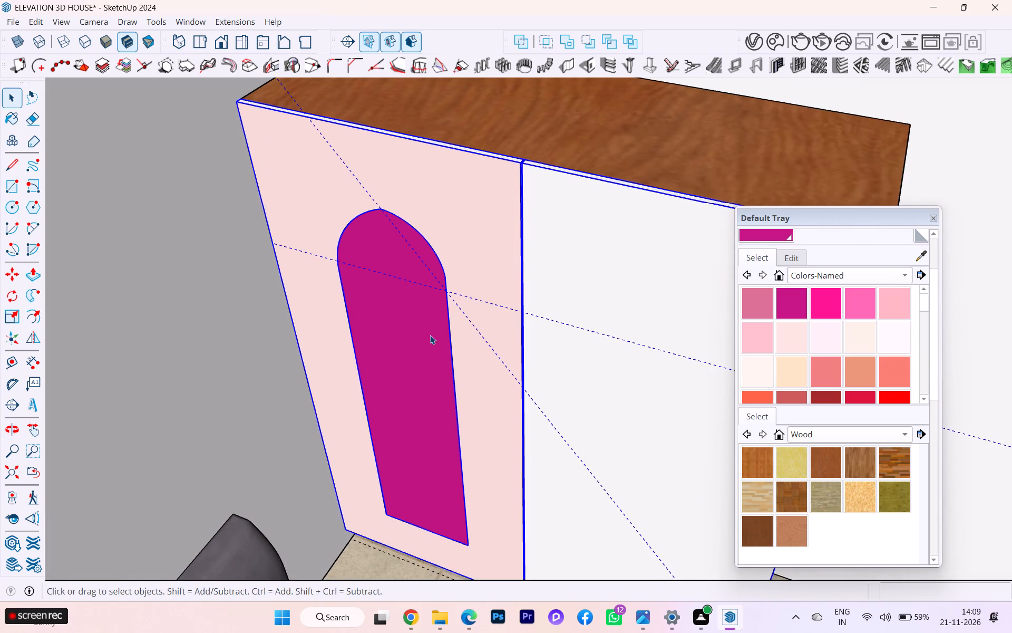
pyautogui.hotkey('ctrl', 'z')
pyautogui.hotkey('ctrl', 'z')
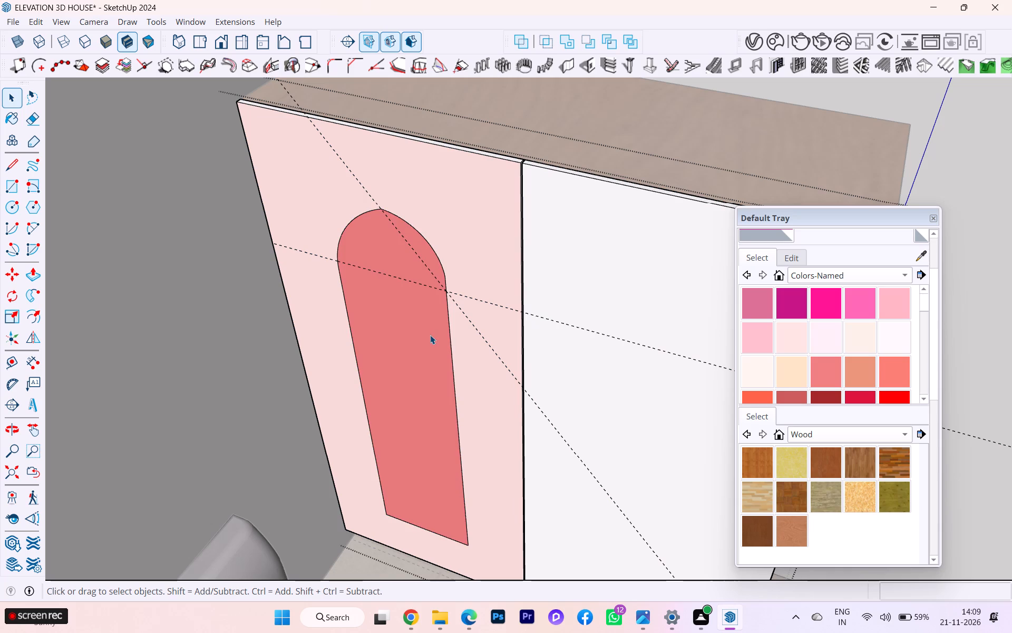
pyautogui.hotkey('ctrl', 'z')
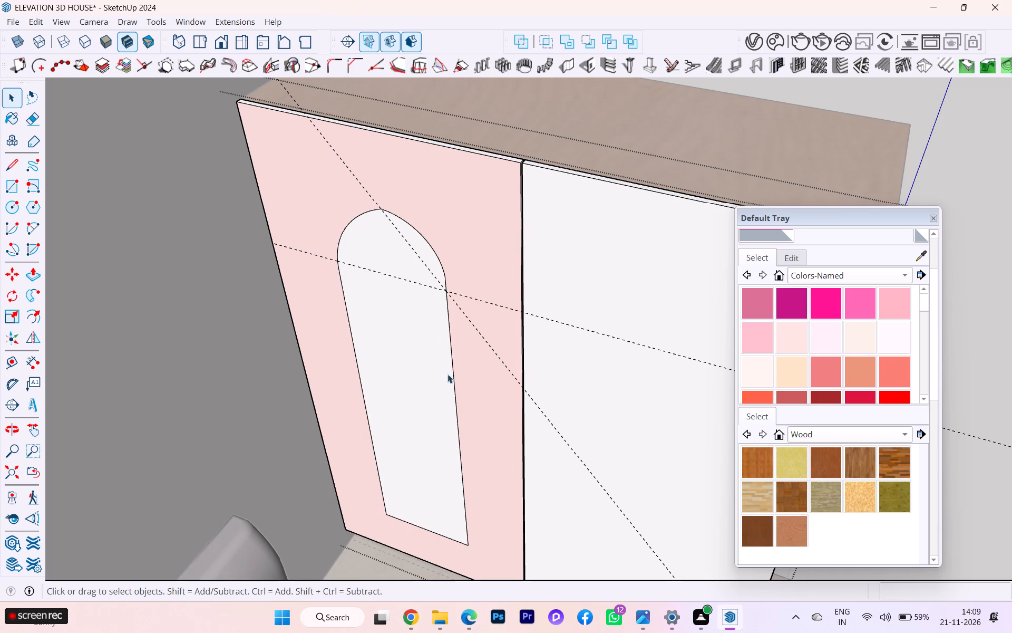
# Push/Pull the left door's pale pink face outward about 5/16" so the arched panel is recessed.
pyautogui.scroll(-1, 489, 349)
pyautogui.scroll(1, 489, 349)
pyautogui.scroll(-1, 489, 349)
pyautogui.scroll(4, 483, 207)
pyautogui.moveTo(505, 201); pyautogui.dragTo(420, 220, button='middle')
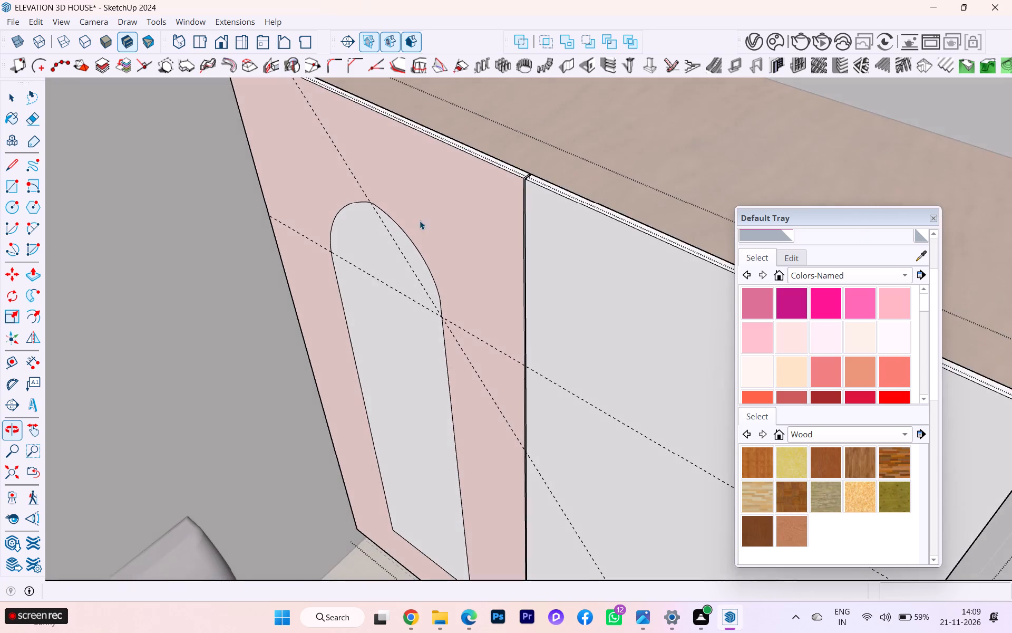
pyautogui.scroll(3, 494, 212)
pyautogui.click(492, 215)
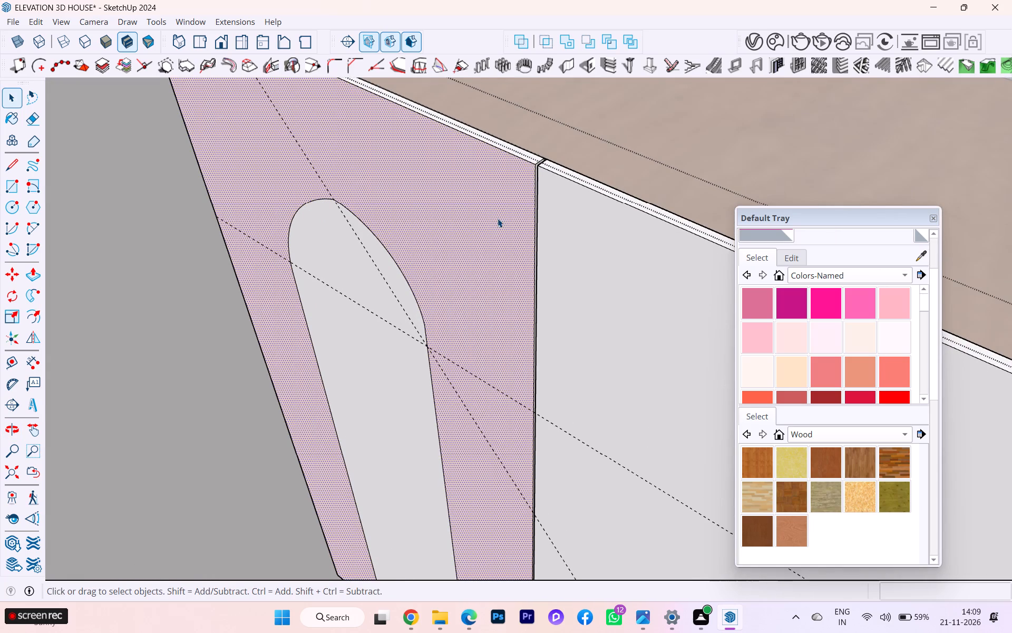
pyautogui.scroll(-1, 501, 220)
pyautogui.press('p')
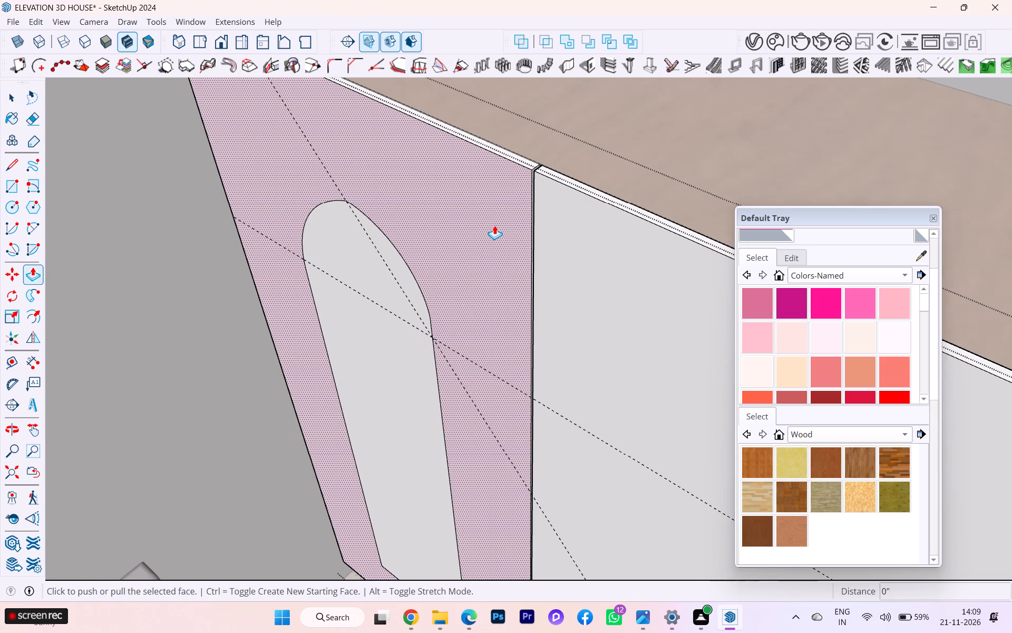
pyautogui.click(497, 225)
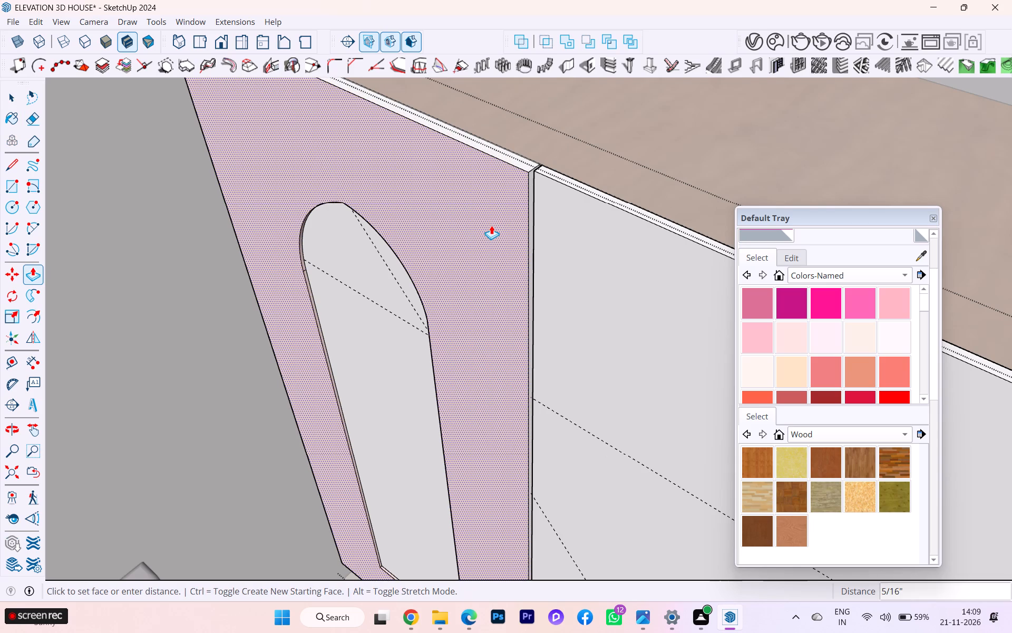
pyautogui.click(491, 225)
pyautogui.scroll(-4, 496, 225)
pyautogui.moveTo(454, 229); pyautogui.dragTo(536, 217, button='middle')
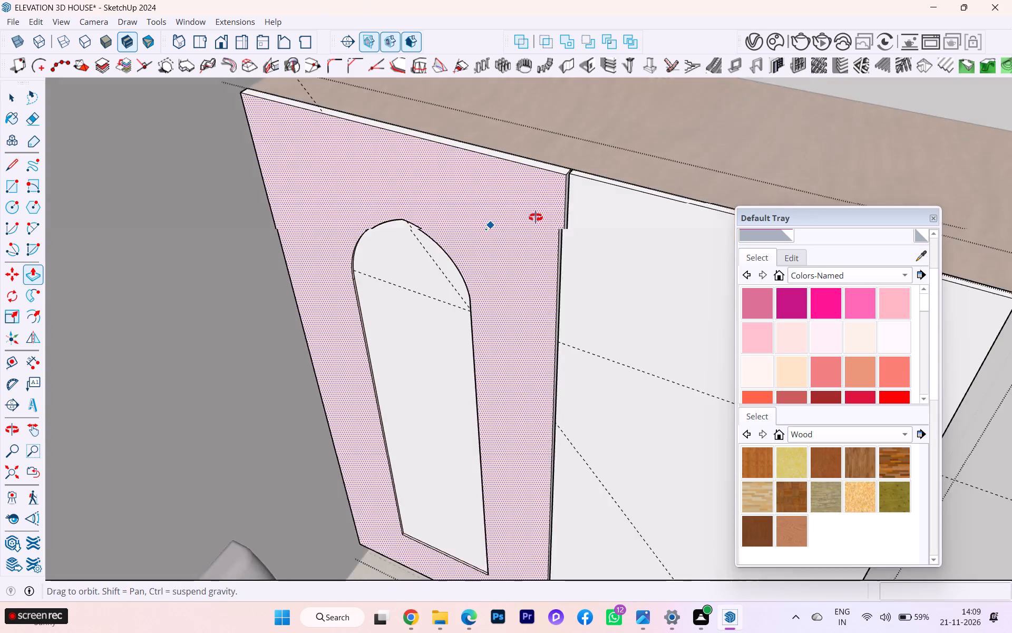
pyautogui.moveTo(536, 217); pyautogui.dragTo(548, 212, button='middle')
pyautogui.scroll(-6, 463, 208)
pyautogui.scroll(2, 461, 209)
pyautogui.scroll(-1, 461, 209)
pyautogui.click(20, 97)
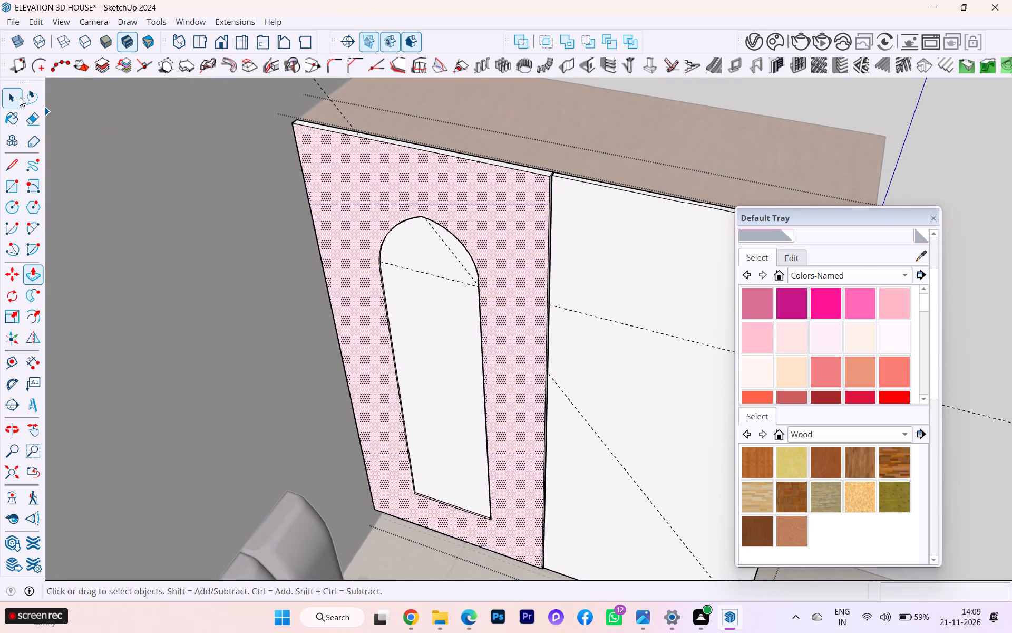
# Exit the door group and examine the left door's recessed arched panel.
pyautogui.scroll(-1, 458, 171)
pyautogui.scroll(1, 461, 174)
pyautogui.scroll(-5, 468, 178)
pyautogui.scroll(1, 491, 189)
pyautogui.scroll(-6, 492, 190)
pyautogui.scroll(1, 489, 202)
pyautogui.scroll(-2, 491, 202)
pyautogui.moveTo(503, 230); pyautogui.dragTo(616, 238, button='middle')
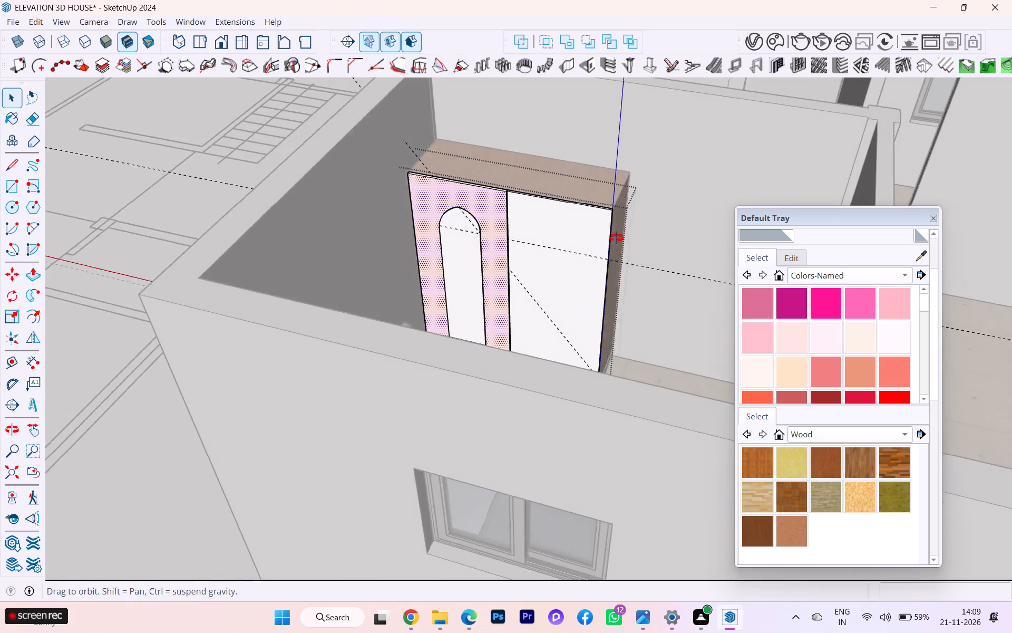
pyautogui.moveTo(616, 238); pyautogui.dragTo(621, 238, button='middle')
pyautogui.click(279, 206)
pyautogui.scroll(7, 493, 208)
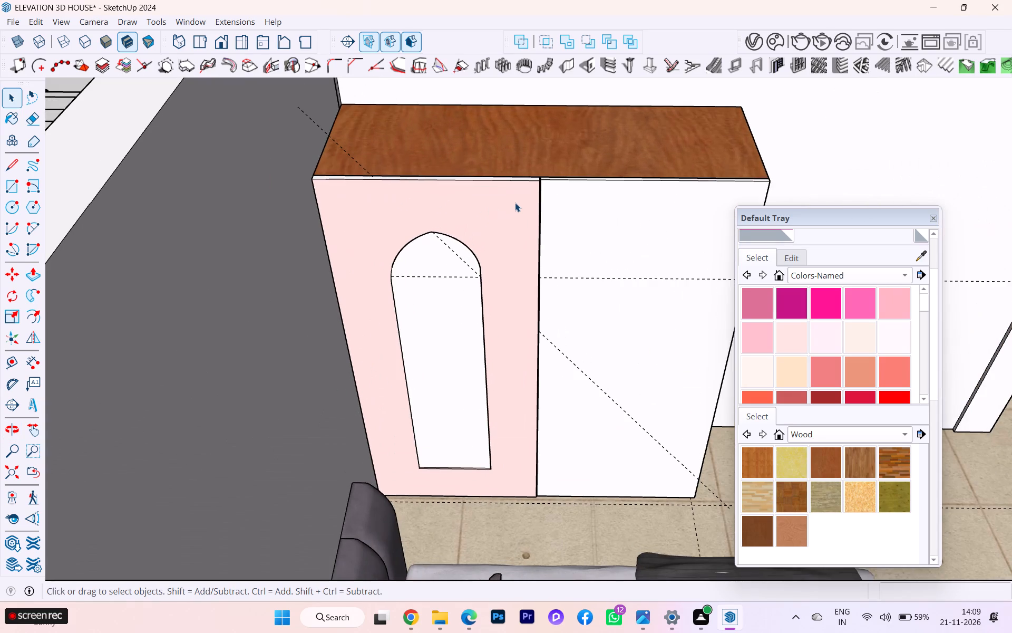
# Push/Pull the right door's outer side face inward about 2' 11 9/16", back to the left door's edge.
pyautogui.doubleClick(517, 203)
pyautogui.click(512, 190)
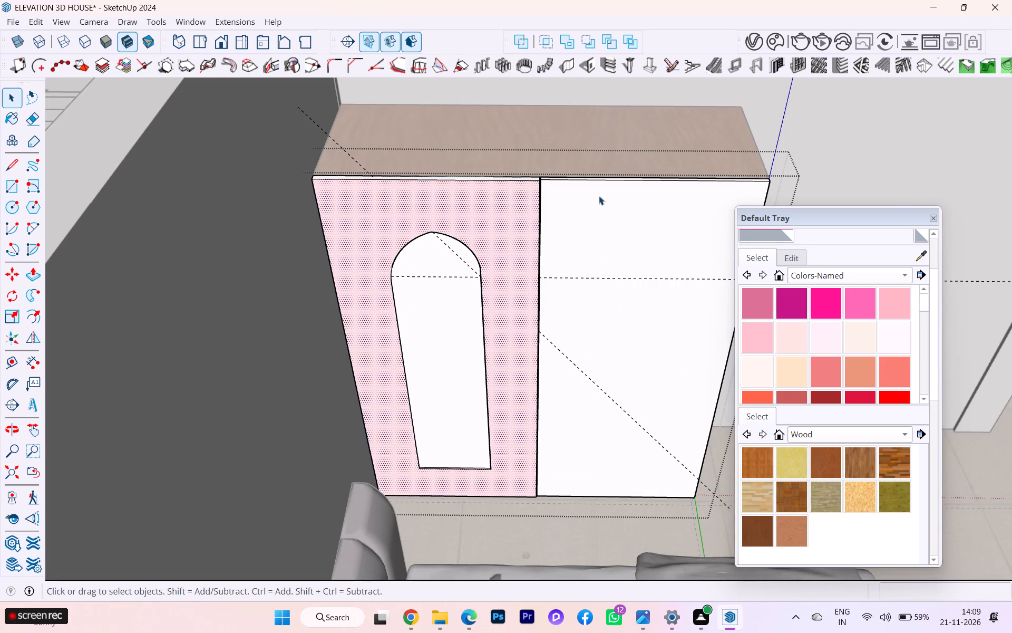
pyautogui.click(606, 196)
pyautogui.scroll(-4, 473, 199)
pyautogui.tripleClick(638, 208)
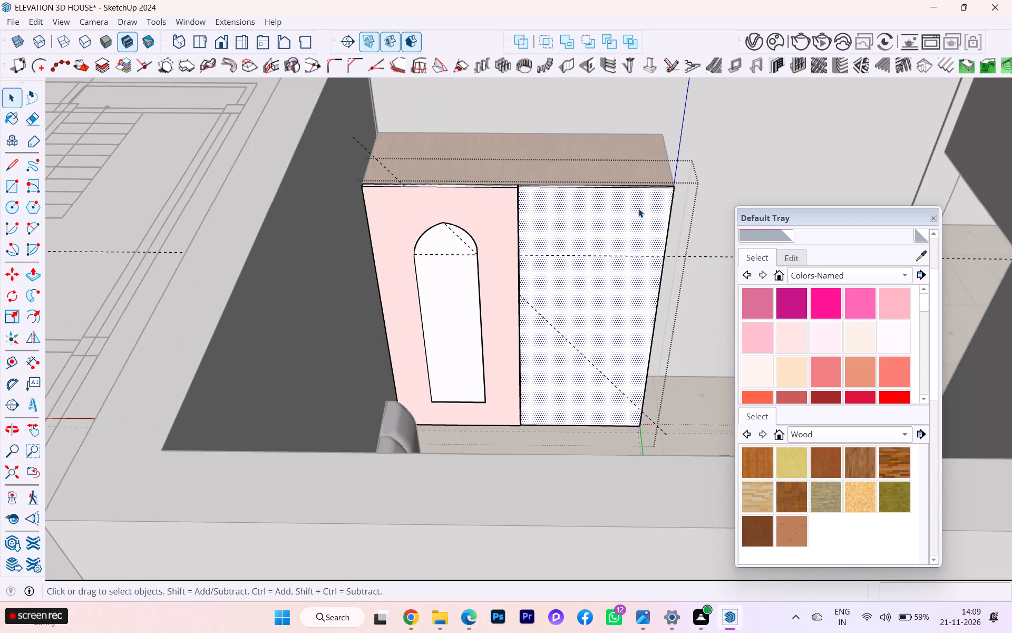
pyautogui.moveTo(669, 207); pyautogui.dragTo(399, 207, button='middle')
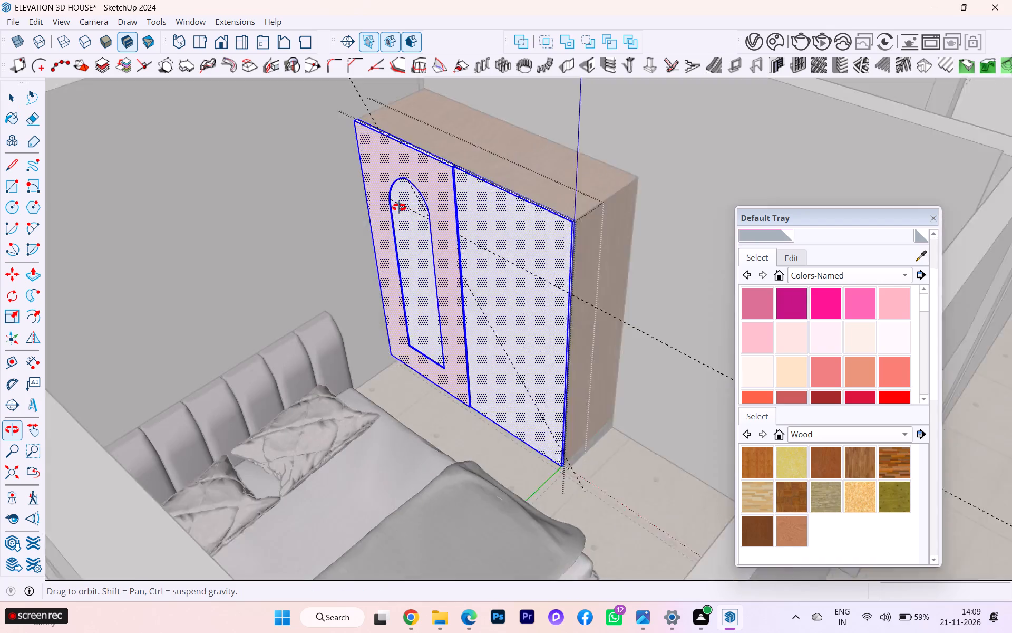
pyautogui.moveTo(399, 207); pyautogui.dragTo(397, 208, button='middle')
pyautogui.scroll(5, 529, 206)
pyautogui.scroll(-1, 556, 232)
pyautogui.scroll(7, 556, 232)
pyautogui.click(529, 250)
pyautogui.press('p')
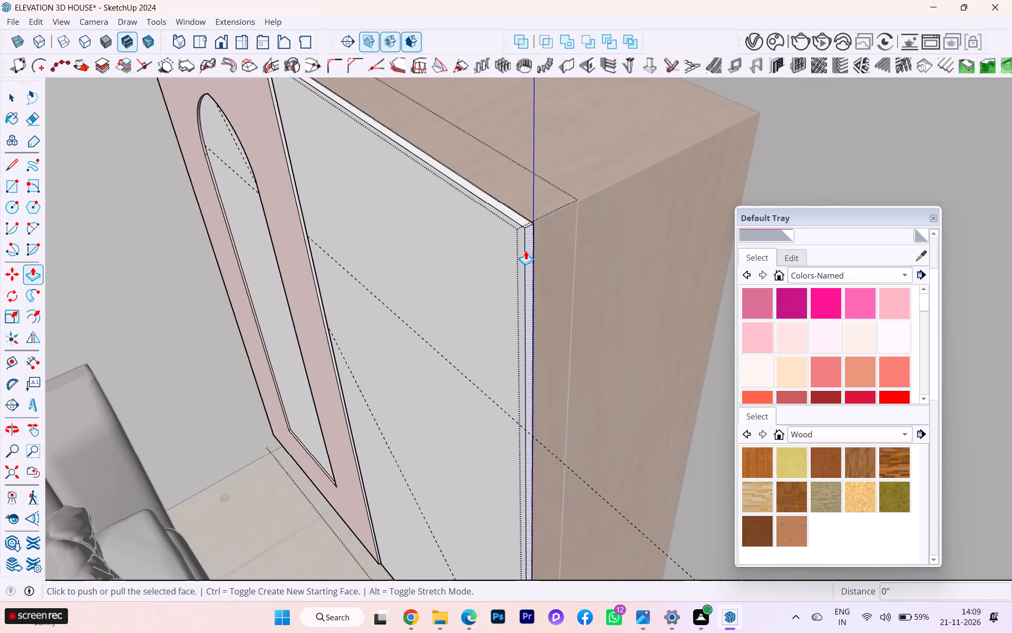
pyautogui.click(523, 250)
pyautogui.press('Escape')
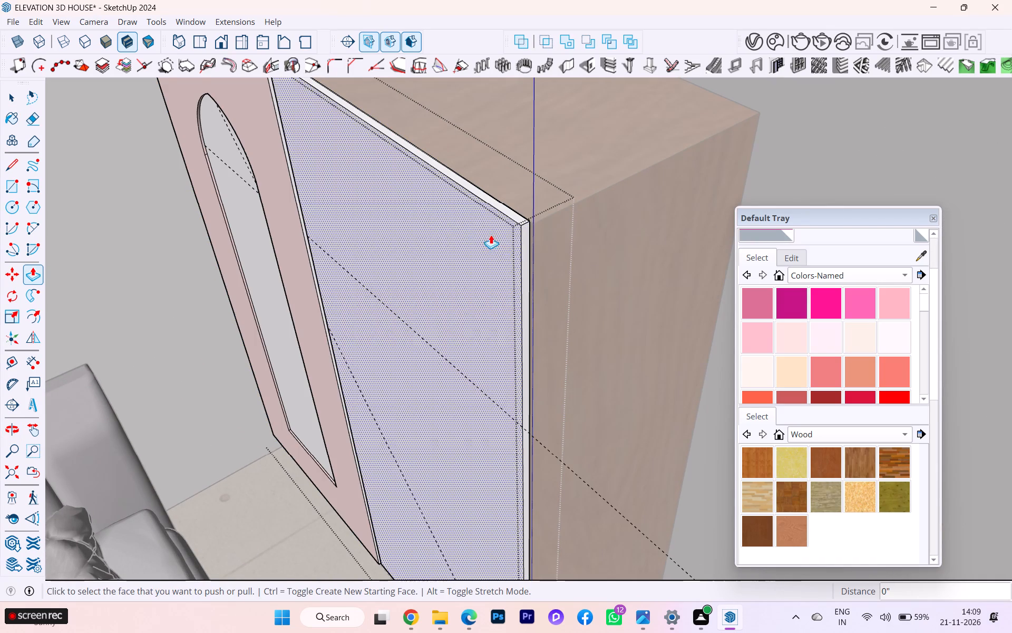
pyautogui.scroll(1, 529, 250)
pyautogui.click(528, 245)
pyautogui.scroll(-2, 454, 204)
pyautogui.scroll(1, 464, 211)
pyautogui.scroll(-4, 465, 212)
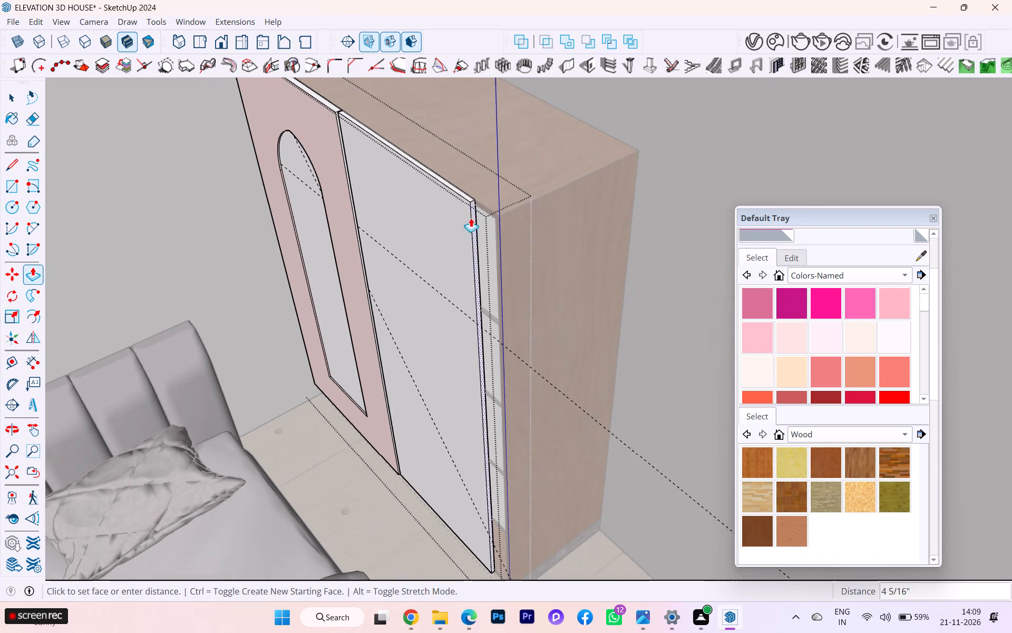
pyautogui.scroll(4, 340, 112)
pyautogui.scroll(-2, 342, 118)
pyautogui.scroll(2, 342, 118)
pyautogui.scroll(-2, 358, 127)
pyautogui.moveTo(380, 131); pyautogui.dragTo(428, 135, button='middle')
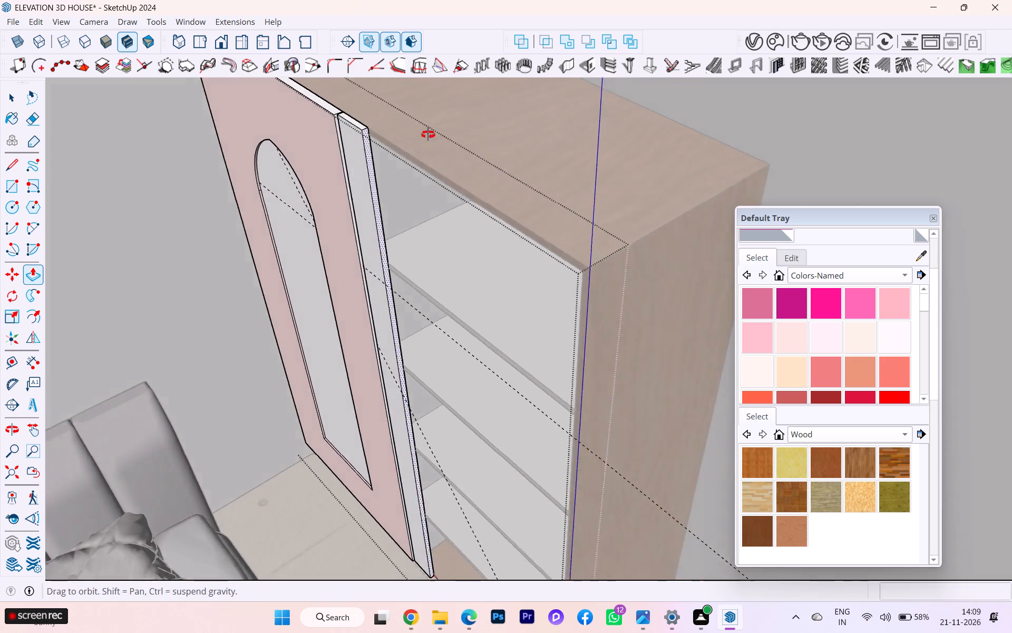
pyautogui.moveTo(428, 135); pyautogui.dragTo(554, 150, button='middle')
pyautogui.scroll(9, 351, 178)
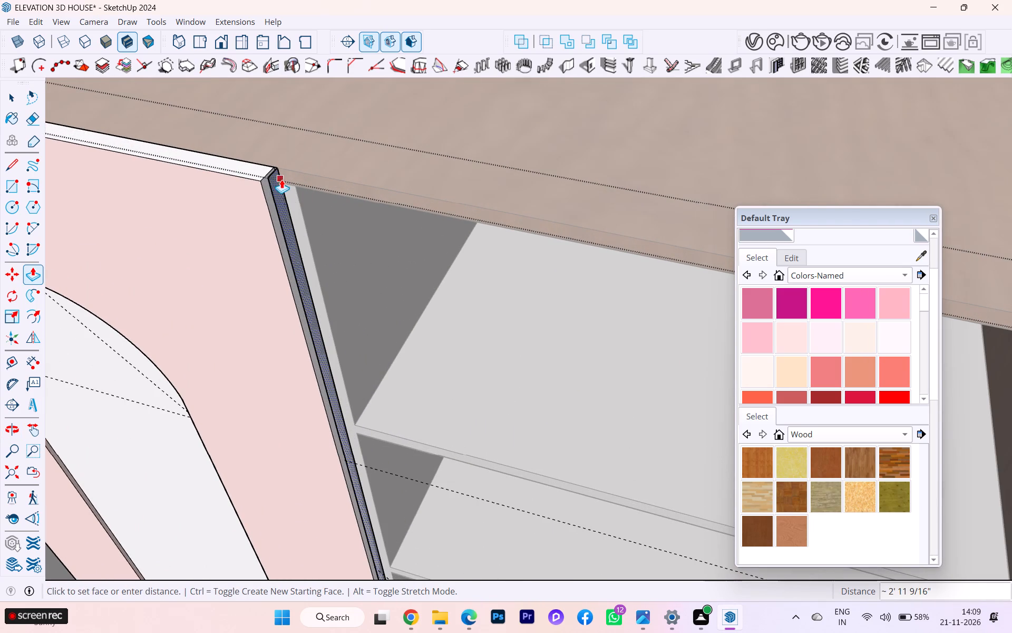
pyautogui.click(273, 177)
# Erase the leftover edges of the right door at the upper corner of the left door's cut side.
pyautogui.scroll(-3, 399, 181)
pyautogui.scroll(2, 320, 178)
pyautogui.scroll(-2, 313, 178)
pyautogui.scroll(5, 312, 178)
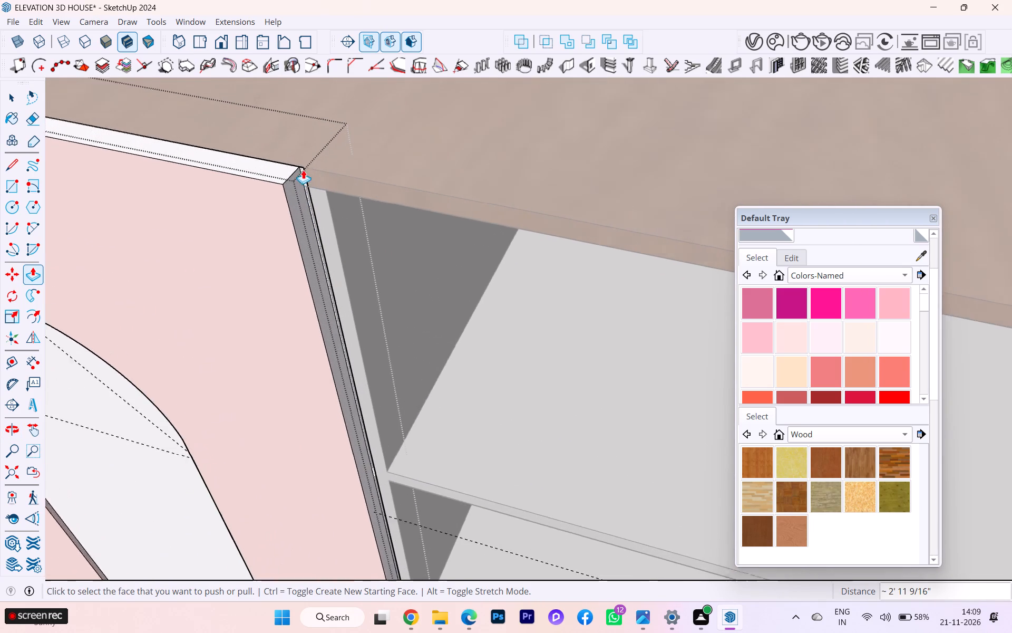
pyautogui.scroll(1, 376, 159)
pyautogui.scroll(-1, 376, 159)
pyautogui.scroll(4, 376, 159)
pyautogui.scroll(2, 271, 184)
pyautogui.scroll(-1, 271, 184)
pyautogui.scroll(6, 271, 184)
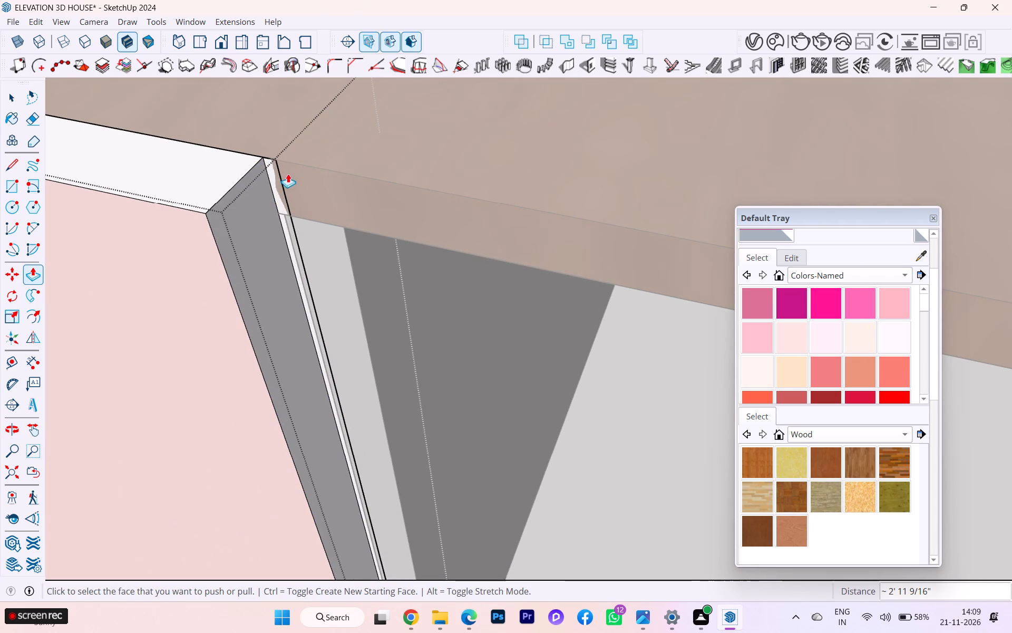
pyautogui.press('e')
pyautogui.click(271, 159)
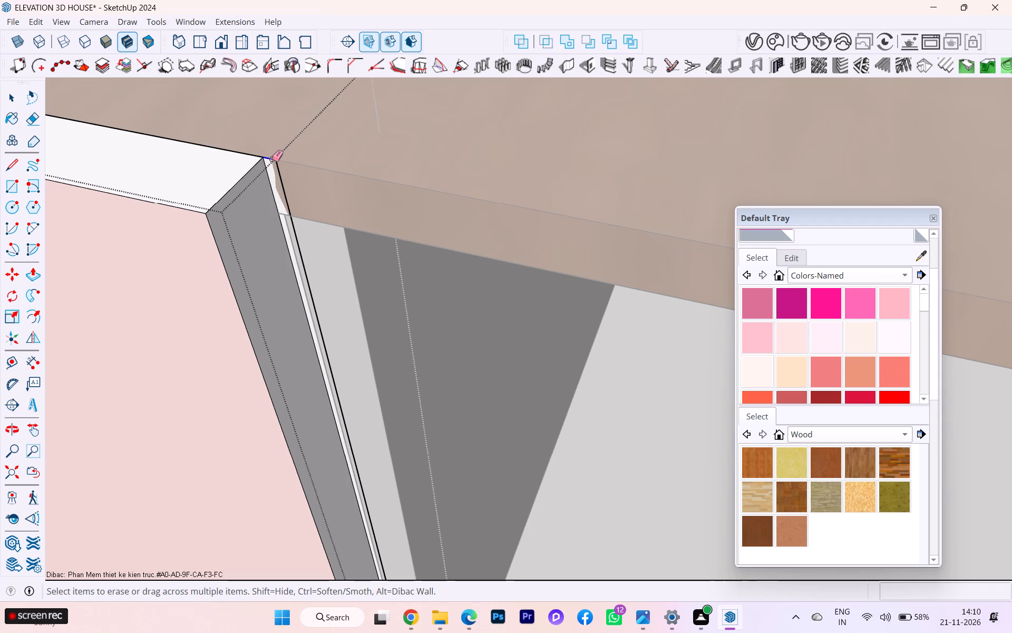
pyautogui.click(281, 180)
# Examine the left door's cut side from its top corner to its bottom corner for leftover geometry.
pyautogui.scroll(-4, 309, 178)
pyautogui.scroll(2, 310, 180)
pyautogui.scroll(-1, 309, 180)
pyautogui.scroll(-5, 267, 164)
pyautogui.scroll(3, 265, 164)
pyautogui.scroll(-2, 264, 164)
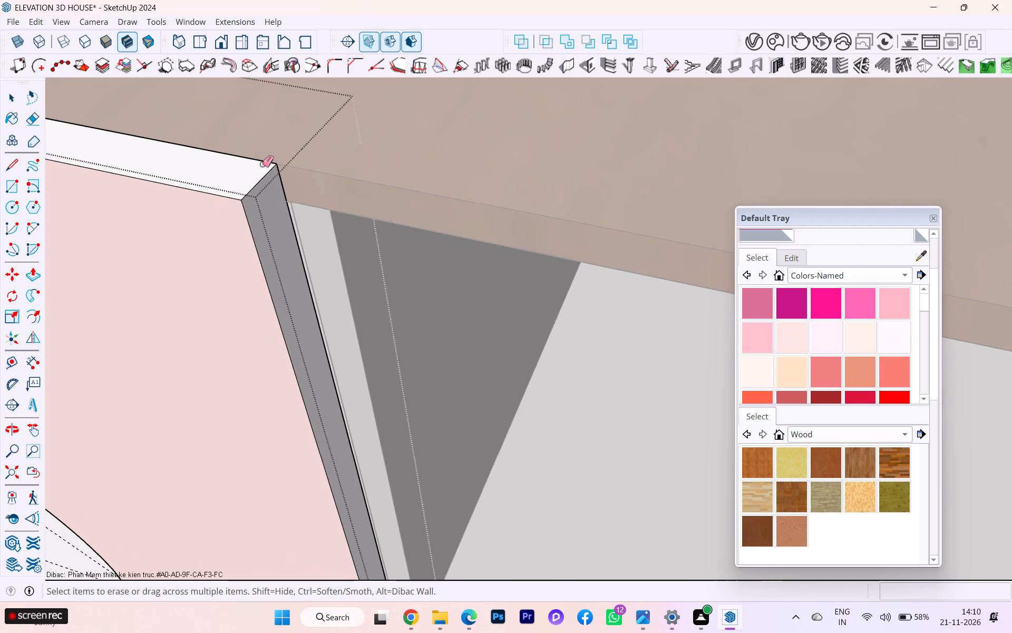
pyautogui.scroll(-1, 287, 156)
pyautogui.scroll(2, 291, 158)
pyautogui.scroll(-3, 293, 160)
pyautogui.scroll(1, 294, 160)
pyautogui.scroll(-2, 294, 160)
pyautogui.scroll(1, 294, 164)
pyautogui.scroll(-2, 295, 166)
pyautogui.scroll(1, 295, 168)
pyautogui.scroll(-10, 295, 168)
pyautogui.scroll(1, 299, 179)
pyautogui.scroll(-1, 298, 179)
pyautogui.scroll(2, 298, 179)
pyautogui.scroll(-12, 298, 179)
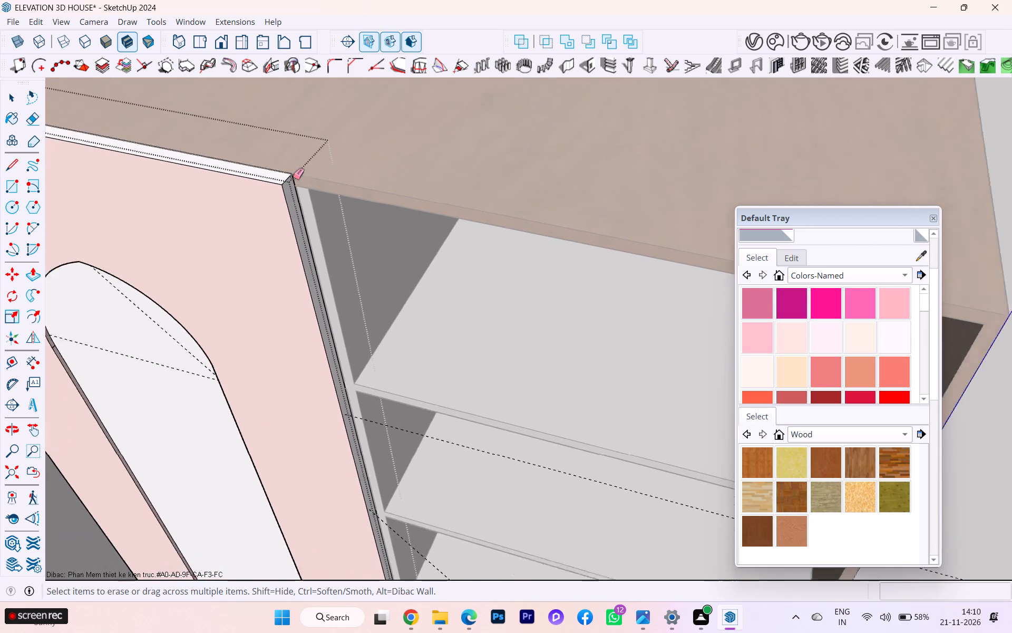
pyautogui.scroll(-7, 293, 177)
pyautogui.scroll(3, 294, 176)
pyautogui.scroll(3, 365, 444)
pyautogui.scroll(-2, 287, 297)
pyautogui.scroll(1, 285, 292)
pyautogui.scroll(-3, 285, 292)
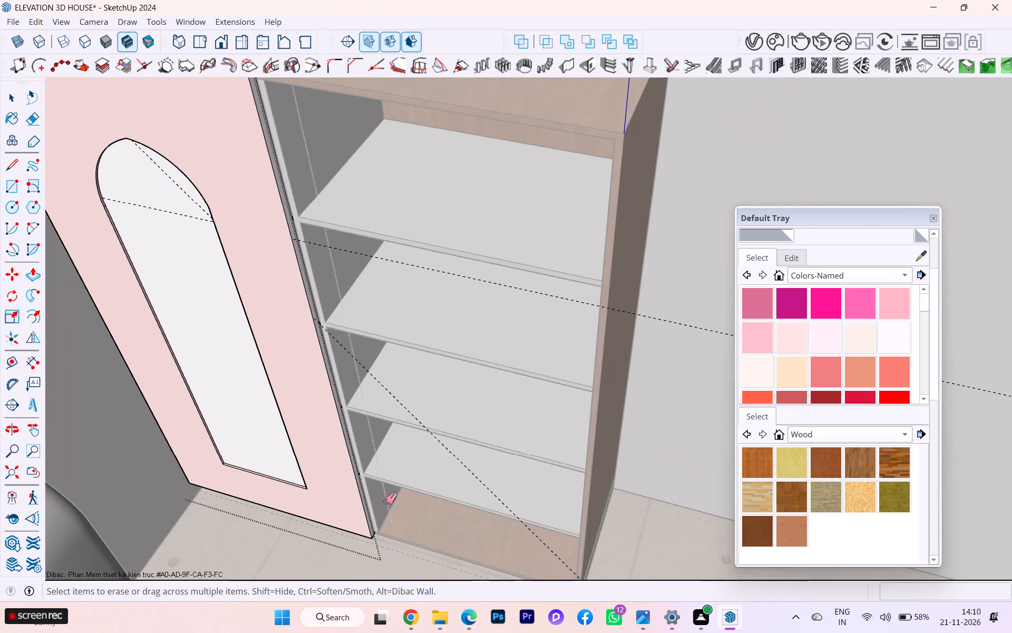
pyautogui.scroll(10, 389, 544)
pyautogui.scroll(-4, 368, 497)
pyautogui.scroll(1, 368, 497)
pyautogui.scroll(-2, 368, 497)
pyautogui.scroll(15, 368, 497)
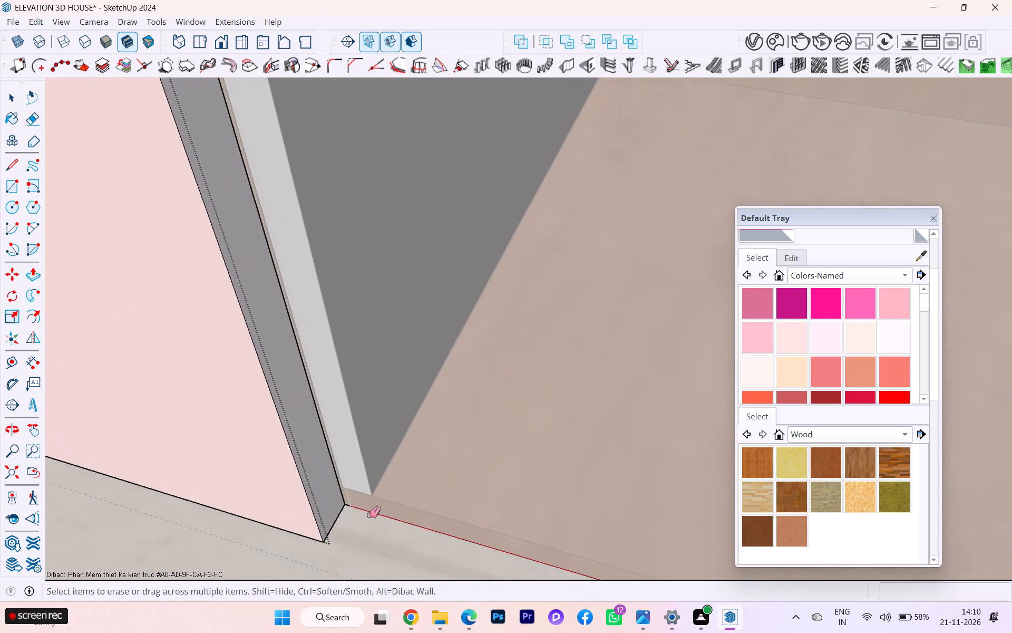
pyautogui.scroll(-1, 364, 507)
pyautogui.scroll(10, 364, 507)
pyautogui.scroll(-1, 346, 506)
pyautogui.scroll(6, 346, 506)
pyautogui.scroll(-5, 325, 496)
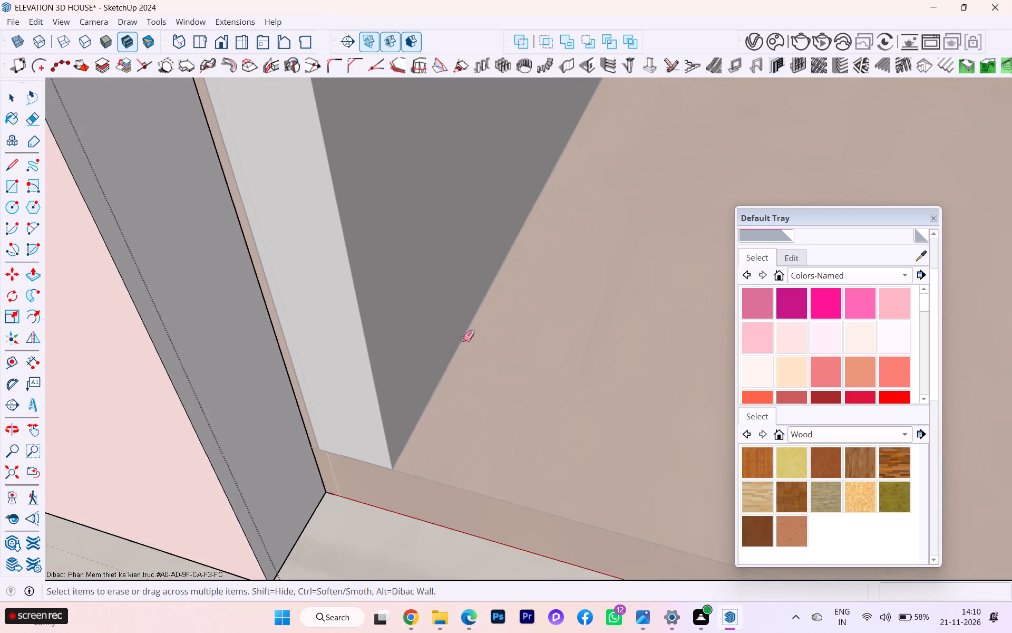
pyautogui.scroll(-3, 461, 331)
pyautogui.scroll(1, 460, 331)
pyautogui.scroll(-7, 459, 331)
pyautogui.scroll(1, 422, 320)
pyautogui.scroll(-4, 422, 320)
pyautogui.scroll(2, 405, 344)
pyautogui.scroll(-2, 408, 344)
pyautogui.scroll(-3, 462, 335)
pyautogui.scroll(2, 472, 341)
pyautogui.scroll(-2, 474, 341)
pyautogui.scroll(4, 492, 344)
pyautogui.scroll(-1, 492, 344)
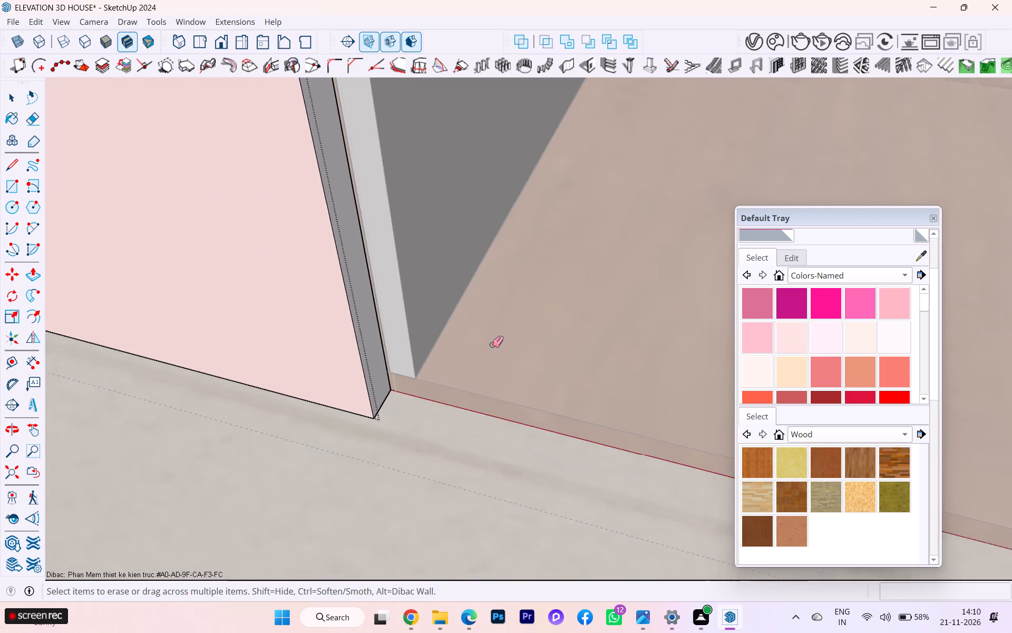
pyautogui.scroll(-1, 492, 342)
pyautogui.scroll(1, 492, 342)
pyautogui.scroll(-4, 492, 342)
# Select all of the left door's geometry and paint it from Colors-Named, trying dark magenta before applying bright deep pink.
pyautogui.click(13, 98)
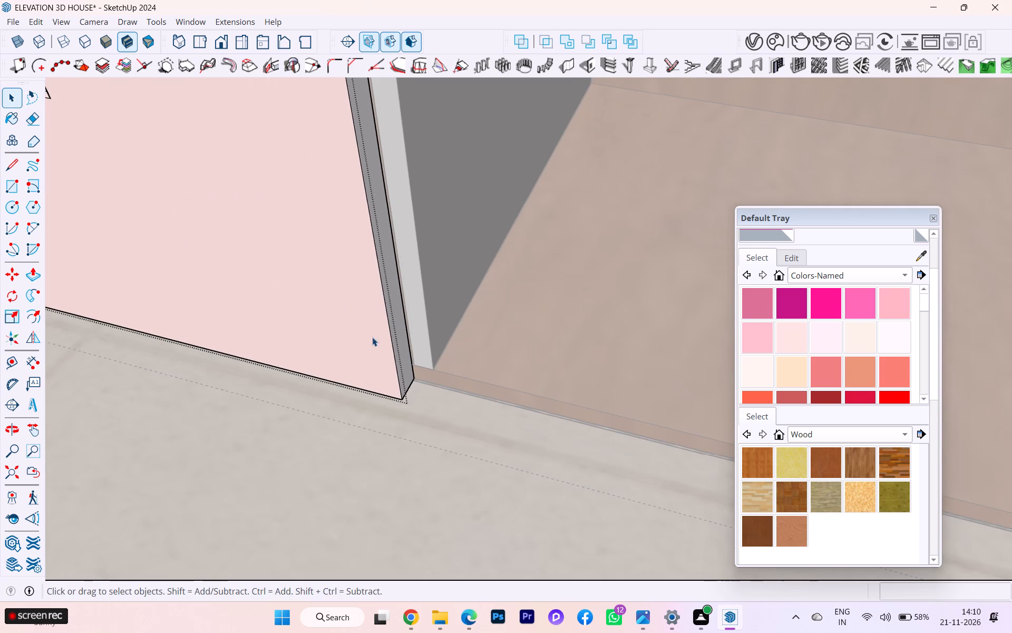
pyautogui.click(304, 419)
pyautogui.scroll(-1, 400, 392)
pyautogui.click(395, 353)
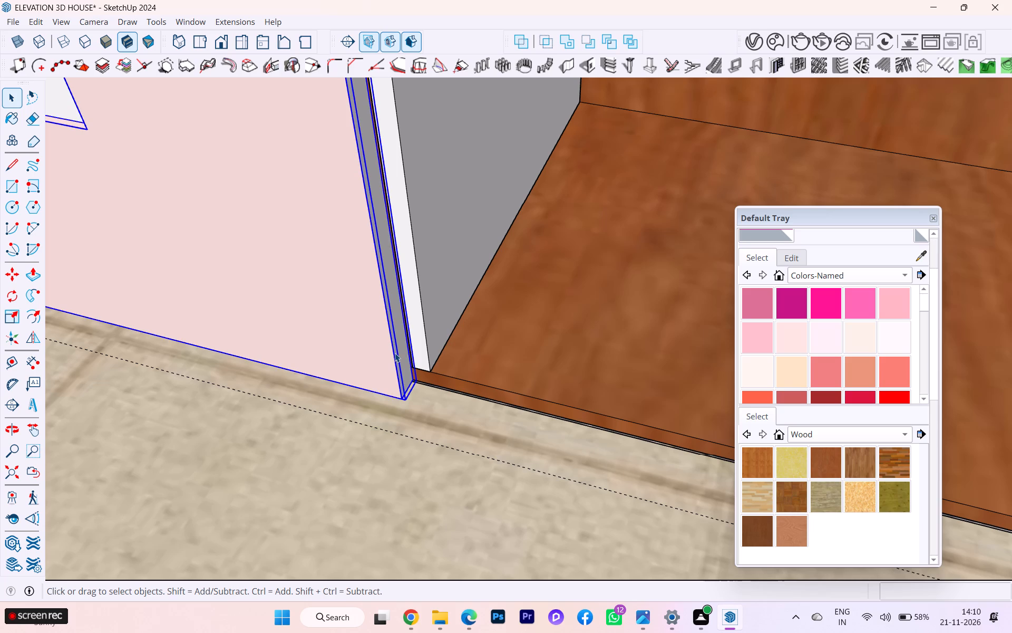
pyautogui.doubleClick(395, 353)
pyautogui.click(400, 349)
pyautogui.tripleClick(400, 349)
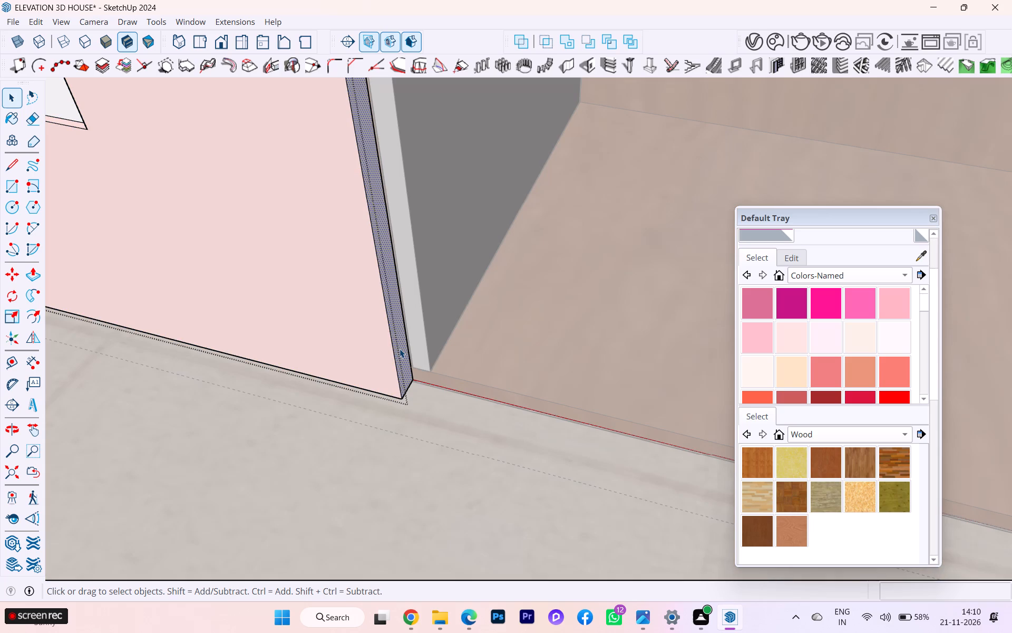
pyautogui.scroll(-8, 404, 352)
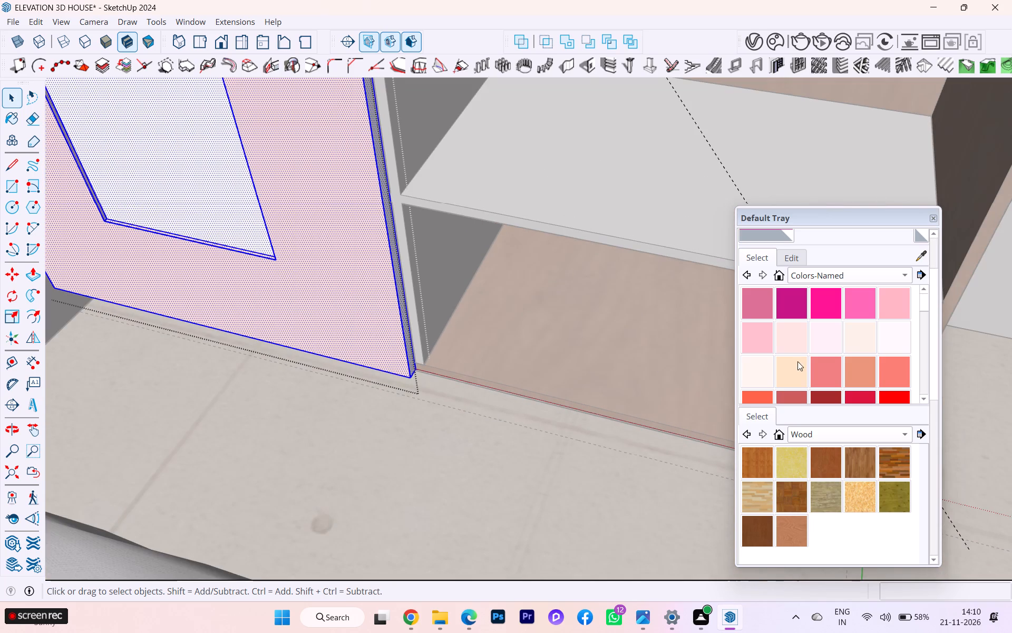
pyautogui.click(791, 310)
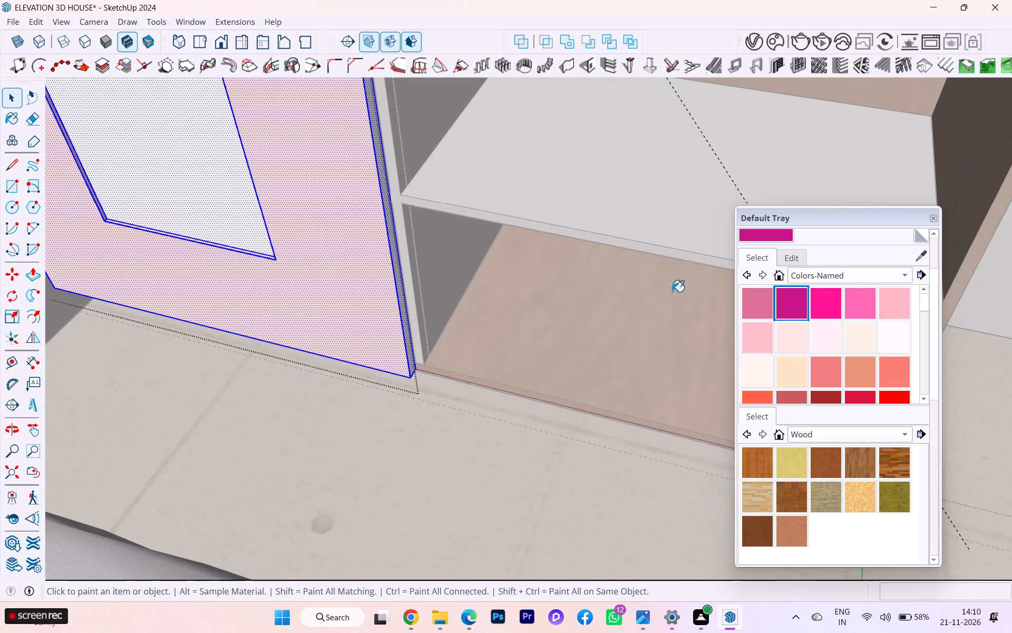
pyautogui.click(368, 238)
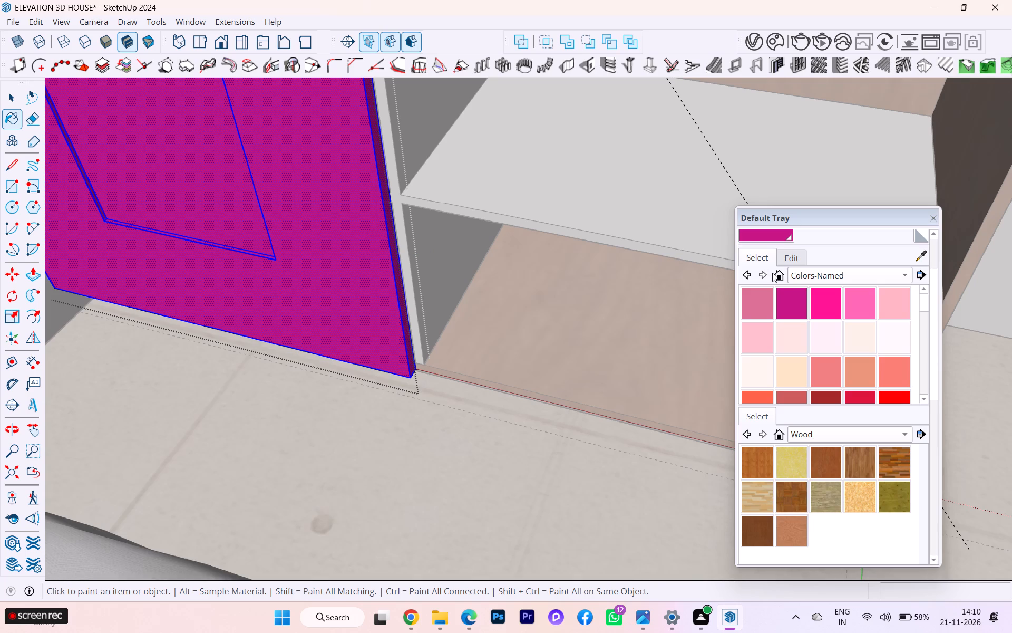
pyautogui.click(826, 308)
pyautogui.click(380, 235)
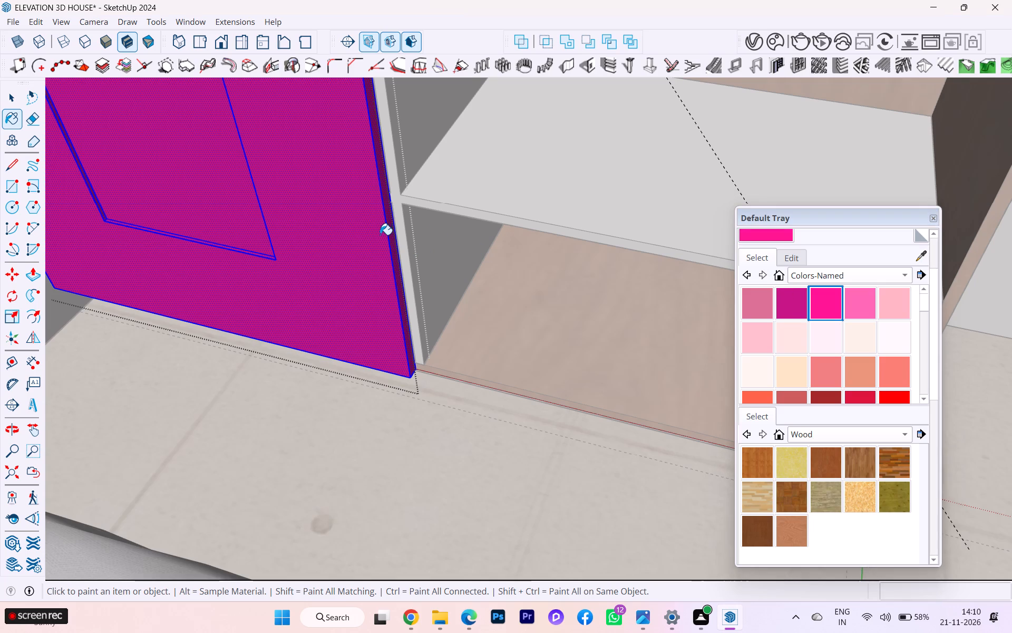
# Paint the left door's arched inset panel light pink from Colors-Named.
pyautogui.scroll(-3, 393, 244)
pyautogui.moveTo(401, 252); pyautogui.dragTo(582, 251, button='middle')
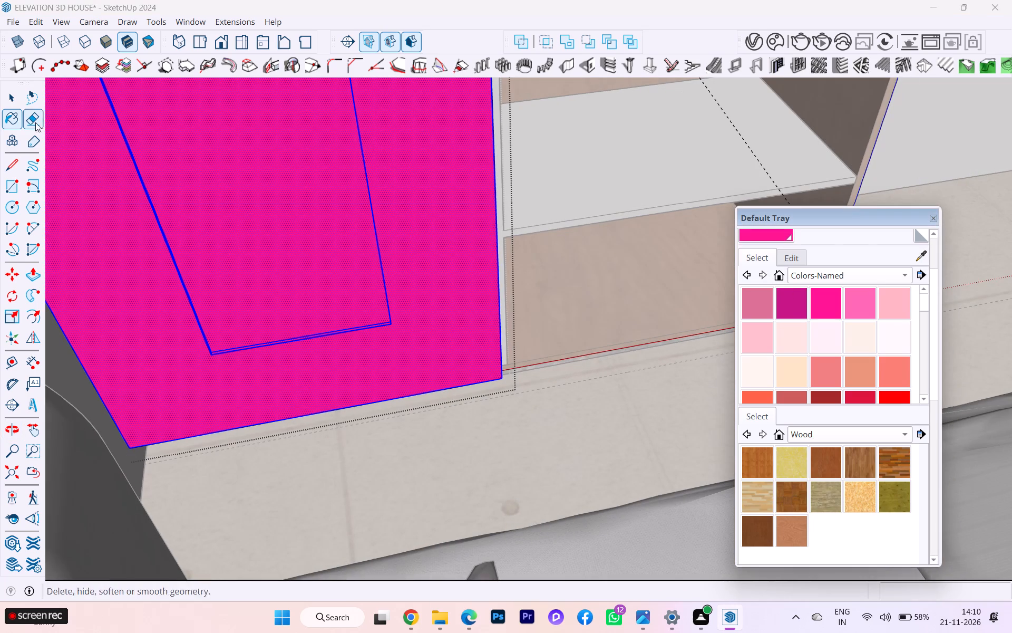
pyautogui.click(15, 99)
pyautogui.doubleClick(226, 171)
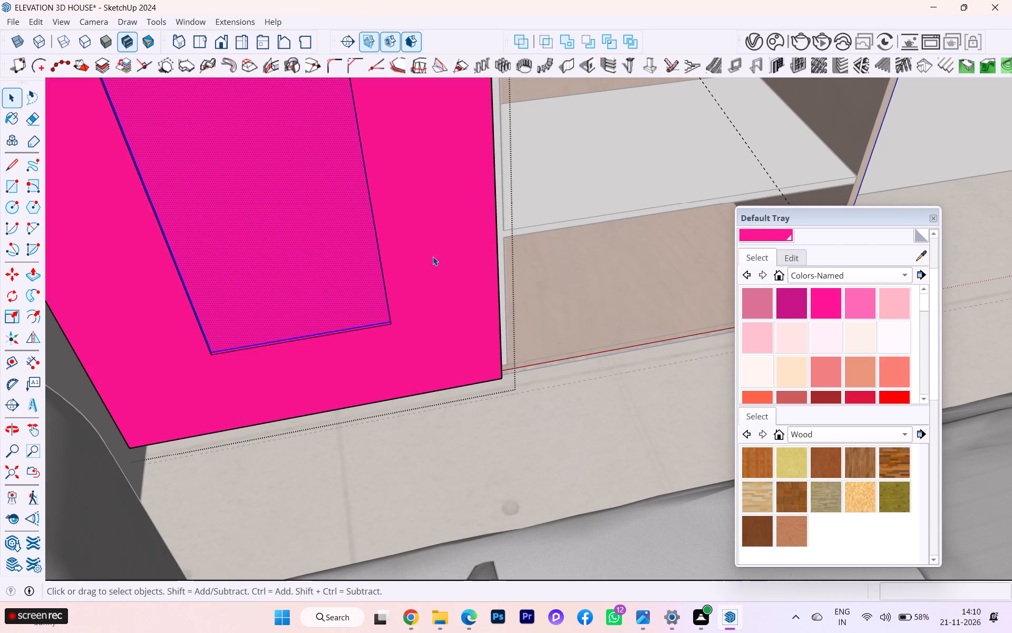
pyautogui.click(761, 333)
pyautogui.click(332, 236)
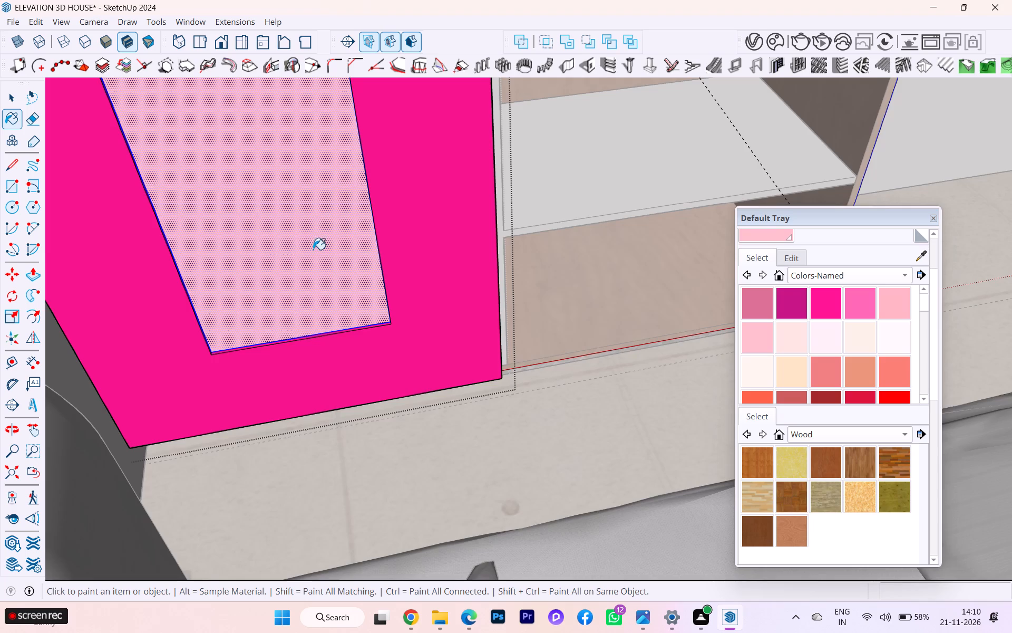
# Paint the left and bottom edge faces of the arched recess the same light pink.
pyautogui.scroll(-1, 271, 260)
pyautogui.moveTo(231, 273); pyautogui.dragTo(80, 300, button='middle')
pyautogui.scroll(16, 156, 218)
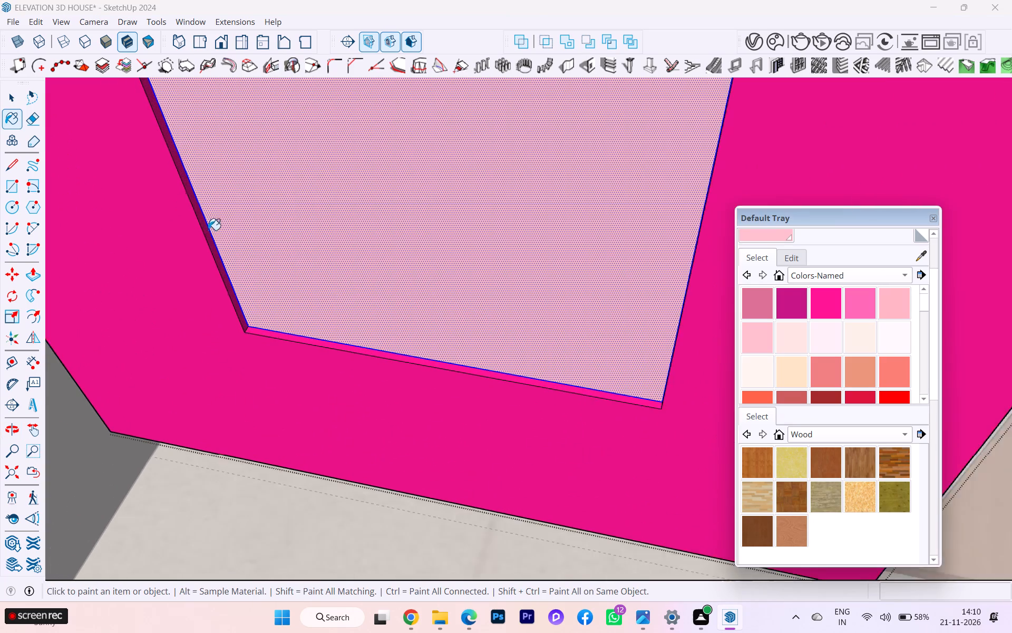
pyautogui.click(206, 242)
pyautogui.click(211, 242)
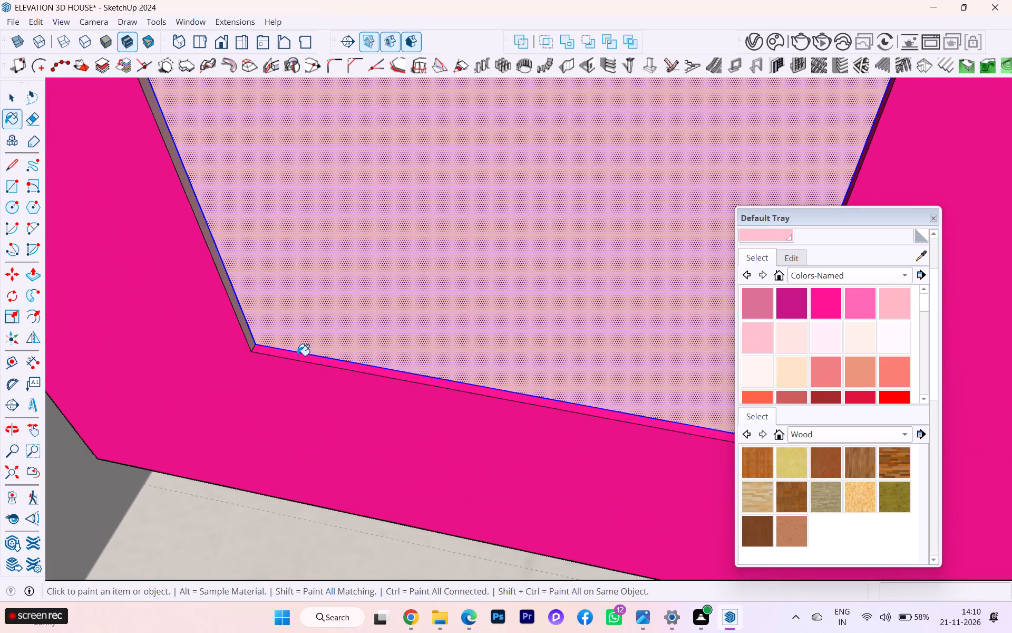
pyautogui.click(298, 357)
# Paint the right edge face of the arched recess the same light pink.
pyautogui.scroll(-6, 242, 322)
pyautogui.moveTo(315, 293); pyautogui.dragTo(533, 283, button='middle')
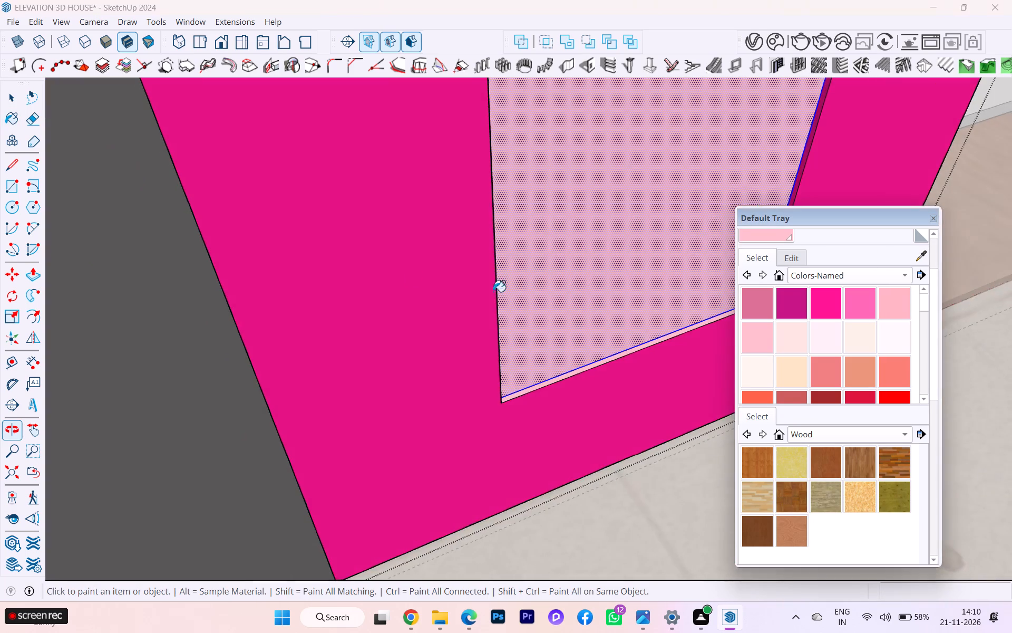
pyautogui.scroll(-2, 351, 282)
pyautogui.scroll(1, 350, 283)
pyautogui.scroll(-2, 350, 283)
pyautogui.scroll(-2, 89, 270)
pyautogui.scroll(-4, 2, 257)
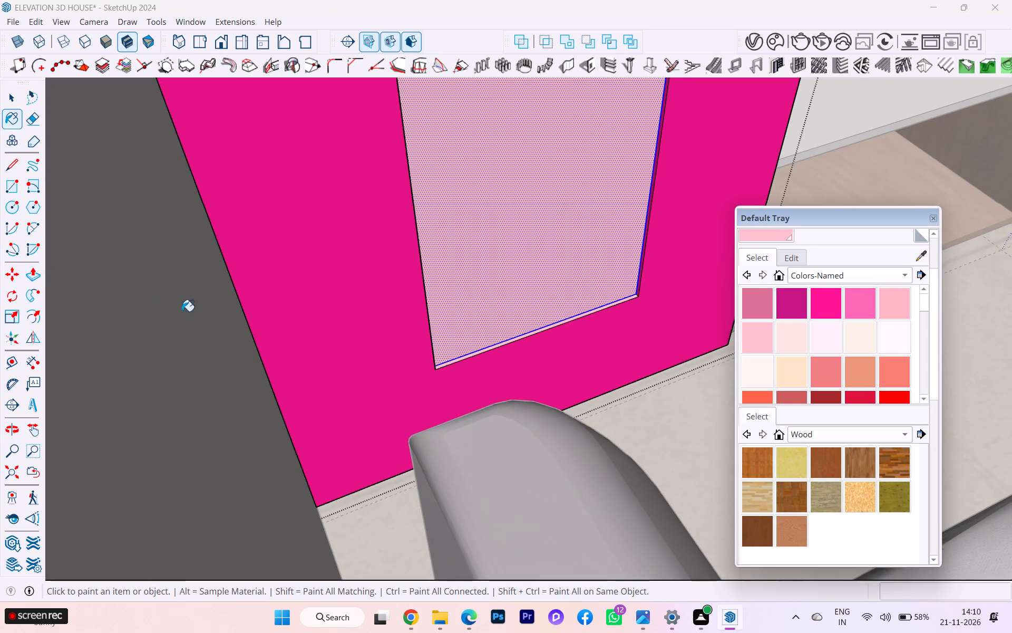
pyautogui.scroll(10, 636, 212)
pyautogui.scroll(-1, 679, 197)
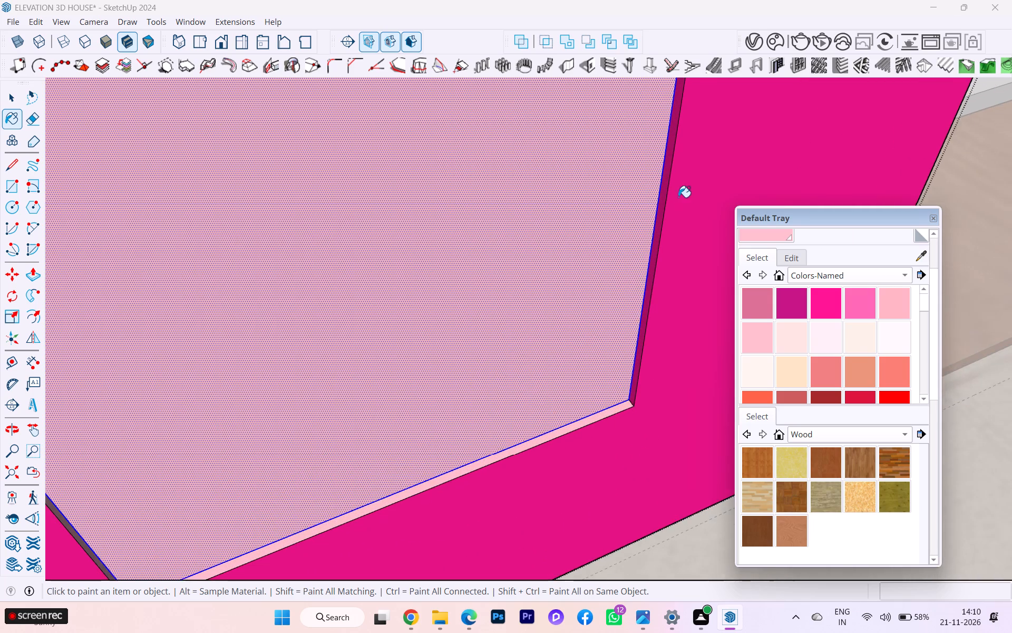
pyautogui.scroll(-1, 678, 197)
pyautogui.moveTo(678, 197); pyautogui.dragTo(704, 195, button='middle')
pyautogui.scroll(2, 693, 190)
pyautogui.click(685, 184)
pyautogui.scroll(-1, 622, 197)
pyautogui.scroll(1, 622, 197)
pyautogui.scroll(-3, 622, 197)
pyautogui.scroll(-6, 475, 237)
pyautogui.scroll(-11, 508, 277)
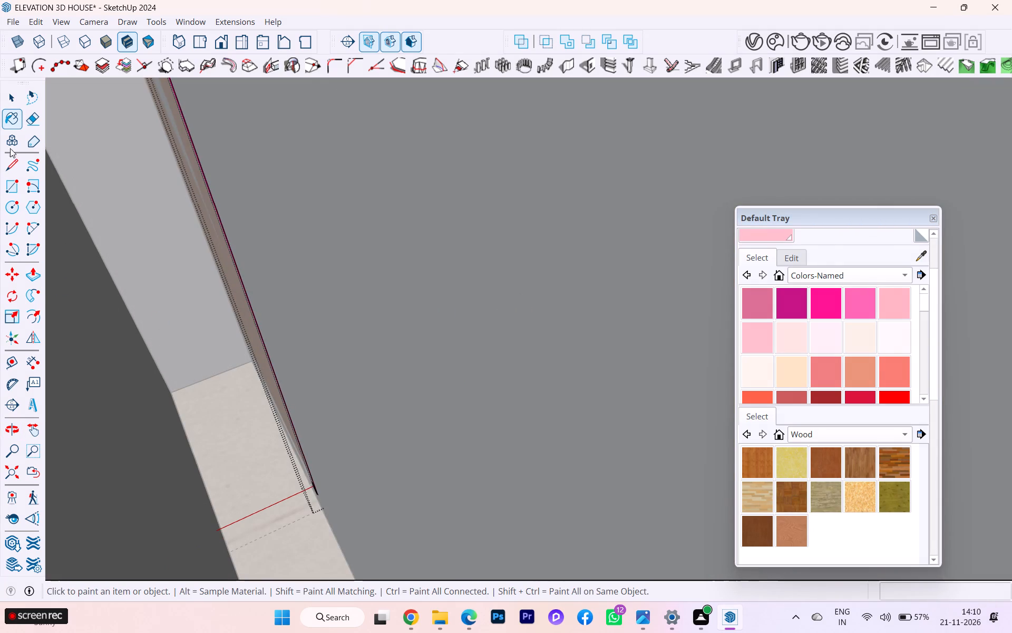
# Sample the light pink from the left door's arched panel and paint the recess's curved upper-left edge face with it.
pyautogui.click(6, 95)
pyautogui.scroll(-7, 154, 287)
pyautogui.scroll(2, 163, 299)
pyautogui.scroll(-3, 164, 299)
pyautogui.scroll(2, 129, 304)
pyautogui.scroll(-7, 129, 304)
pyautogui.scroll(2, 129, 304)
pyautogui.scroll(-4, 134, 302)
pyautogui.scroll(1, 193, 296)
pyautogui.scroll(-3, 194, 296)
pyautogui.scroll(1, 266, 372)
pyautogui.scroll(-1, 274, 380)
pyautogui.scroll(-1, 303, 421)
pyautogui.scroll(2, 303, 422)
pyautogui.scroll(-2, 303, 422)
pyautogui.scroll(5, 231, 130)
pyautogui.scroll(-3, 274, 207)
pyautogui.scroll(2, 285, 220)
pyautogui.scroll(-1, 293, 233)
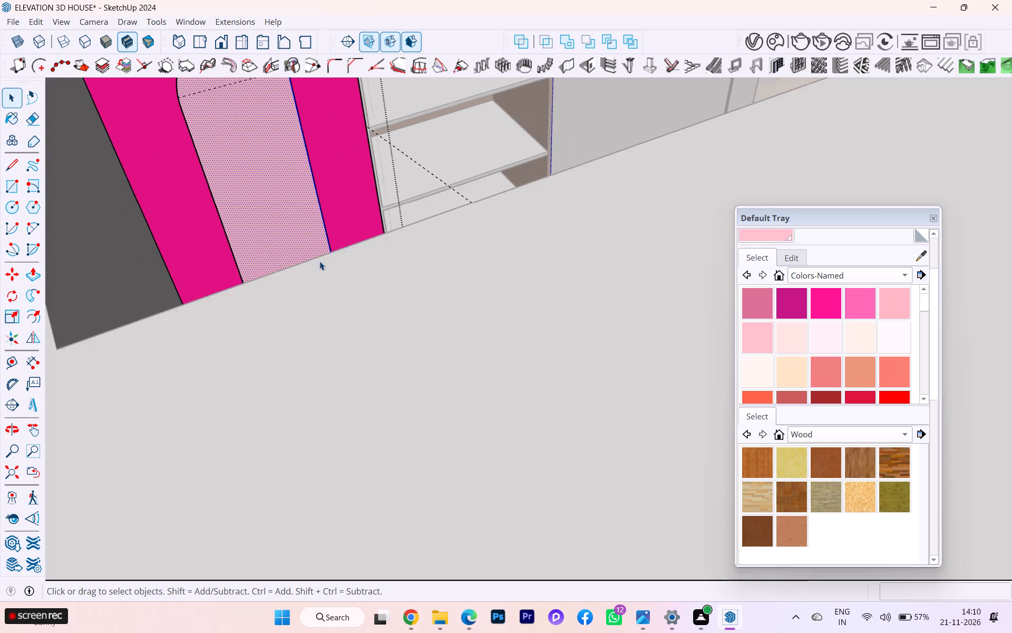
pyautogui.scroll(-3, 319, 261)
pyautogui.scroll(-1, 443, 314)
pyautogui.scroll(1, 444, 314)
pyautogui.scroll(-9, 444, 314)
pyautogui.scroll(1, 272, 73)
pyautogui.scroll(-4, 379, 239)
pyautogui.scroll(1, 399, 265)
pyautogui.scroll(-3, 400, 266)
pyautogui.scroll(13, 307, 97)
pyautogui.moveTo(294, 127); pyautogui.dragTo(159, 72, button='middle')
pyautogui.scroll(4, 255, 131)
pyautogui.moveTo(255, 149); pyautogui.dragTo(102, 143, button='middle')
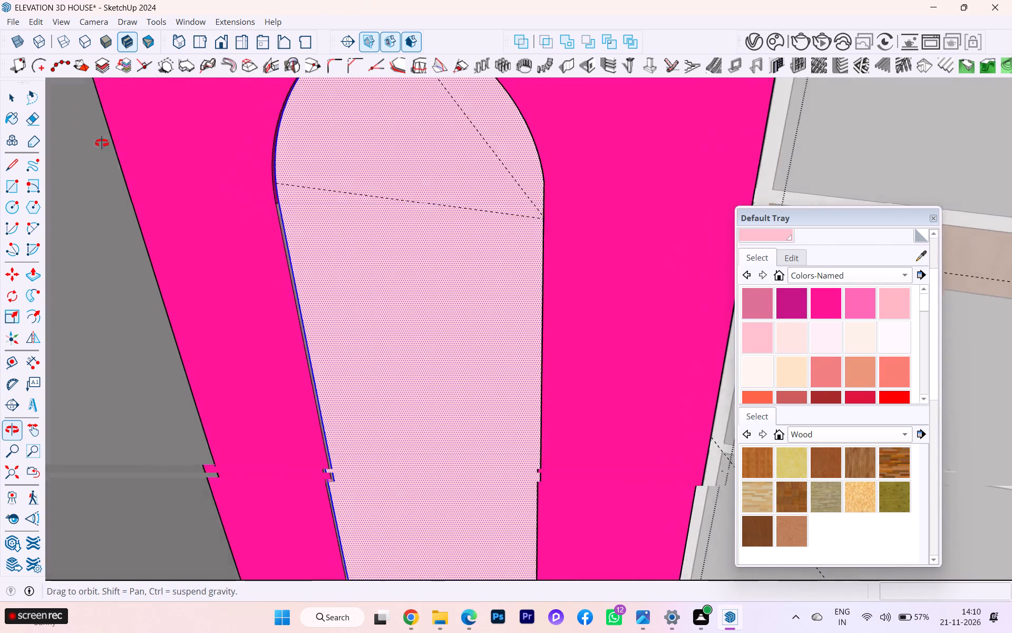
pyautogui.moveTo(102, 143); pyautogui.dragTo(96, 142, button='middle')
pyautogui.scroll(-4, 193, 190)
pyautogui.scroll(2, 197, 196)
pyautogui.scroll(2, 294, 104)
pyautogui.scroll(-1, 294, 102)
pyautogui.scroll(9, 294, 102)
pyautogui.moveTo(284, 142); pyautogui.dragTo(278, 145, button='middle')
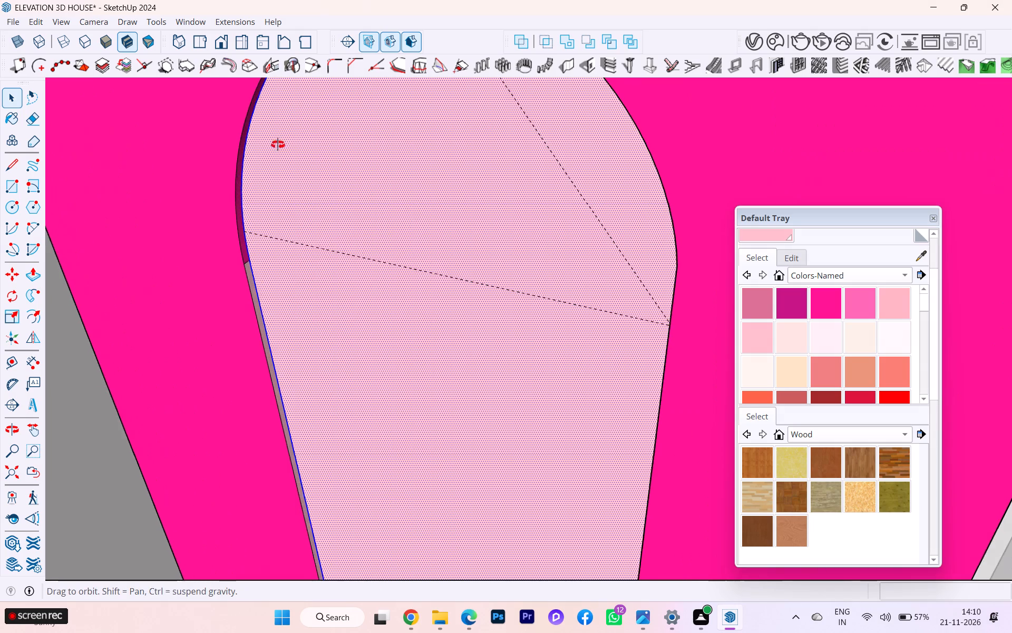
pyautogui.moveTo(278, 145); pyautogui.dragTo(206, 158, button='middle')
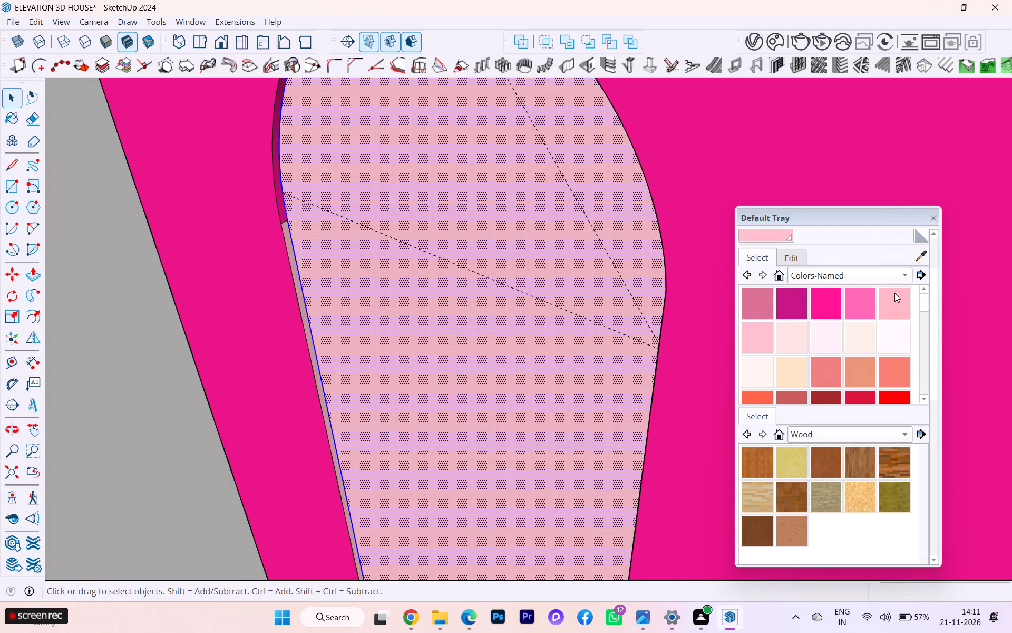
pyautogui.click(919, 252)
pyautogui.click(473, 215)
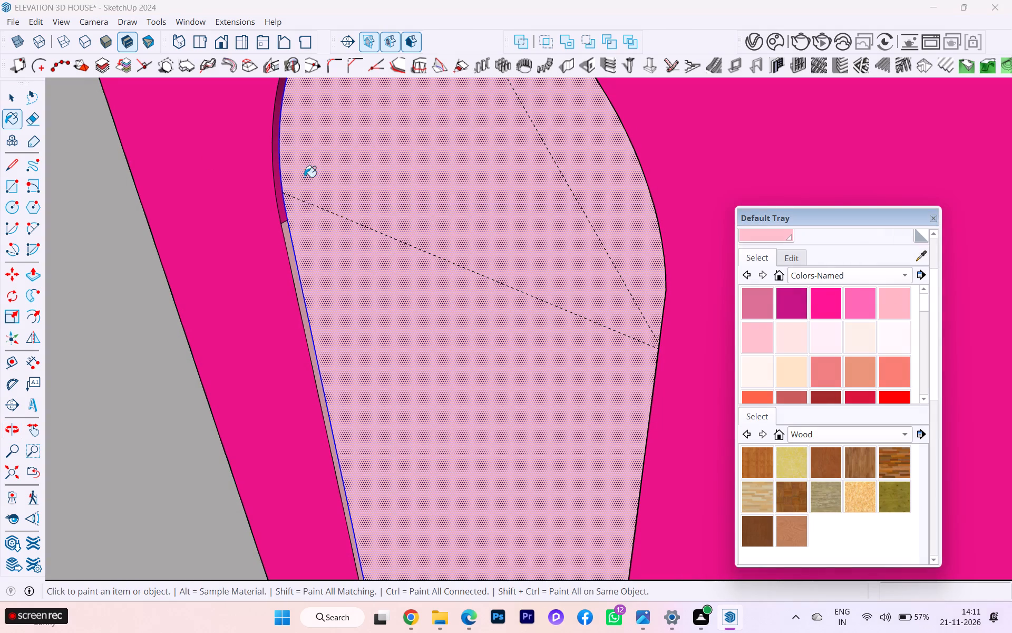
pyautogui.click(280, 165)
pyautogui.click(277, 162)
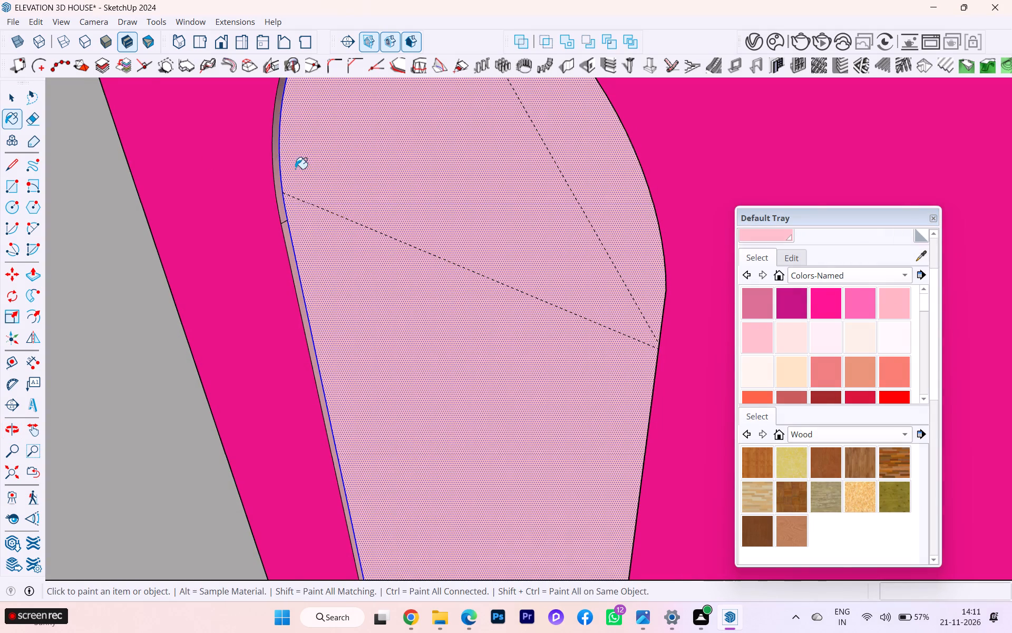
# Close the door group and delete all construction guides from the model.
pyautogui.scroll(-4, 325, 194)
pyautogui.moveTo(343, 211); pyautogui.dragTo(641, 138, button='middle')
pyautogui.moveTo(480, 165); pyautogui.dragTo(521, 130, button='middle')
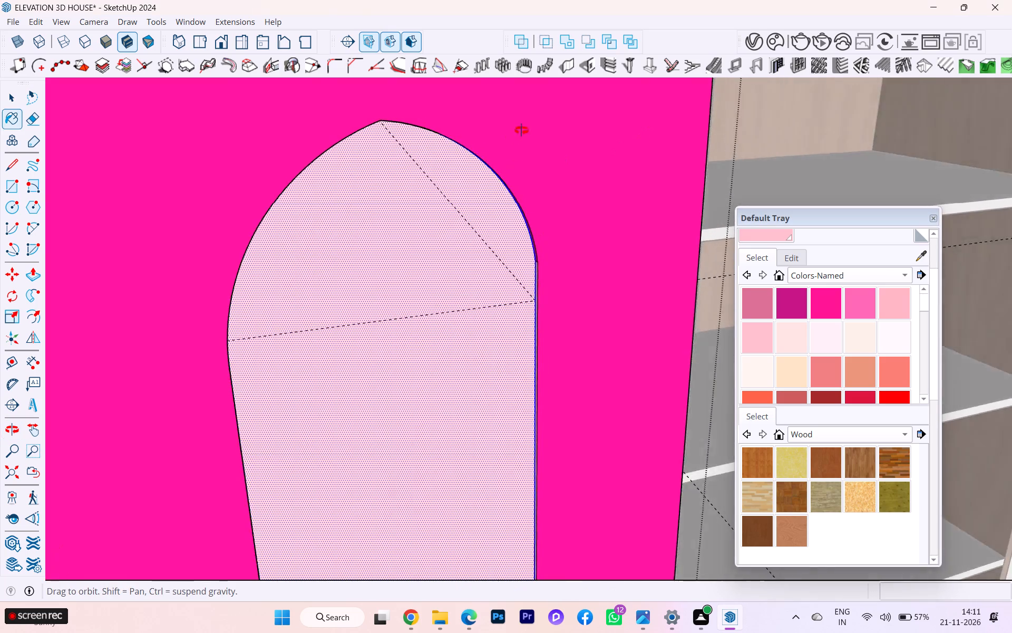
pyautogui.moveTo(521, 130); pyautogui.dragTo(632, 74, button='middle')
pyautogui.scroll(1, 420, 188)
pyautogui.scroll(-4, 206, 269)
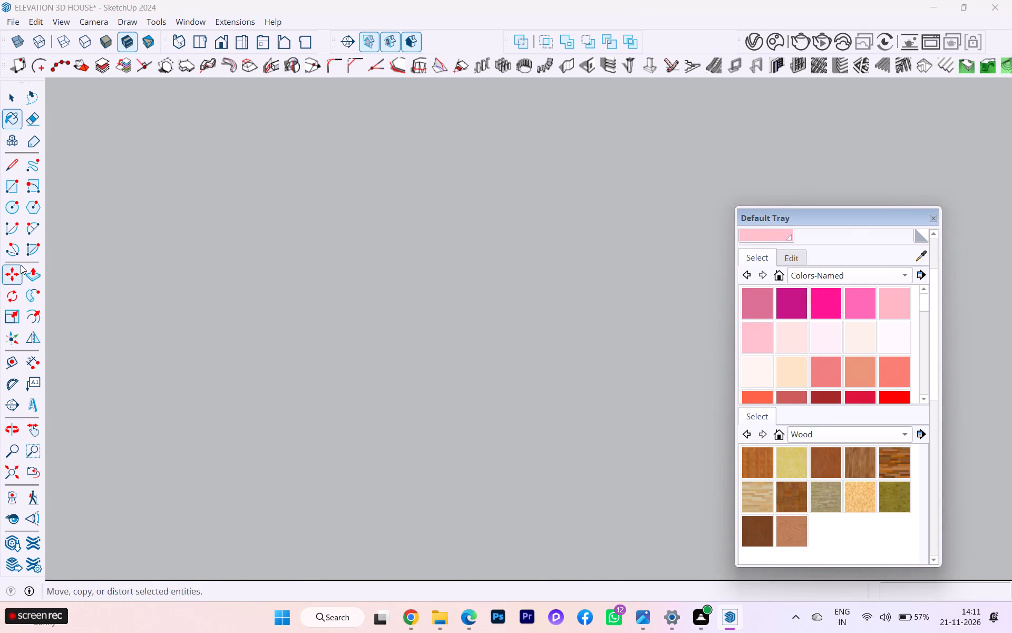
pyautogui.click(7, 93)
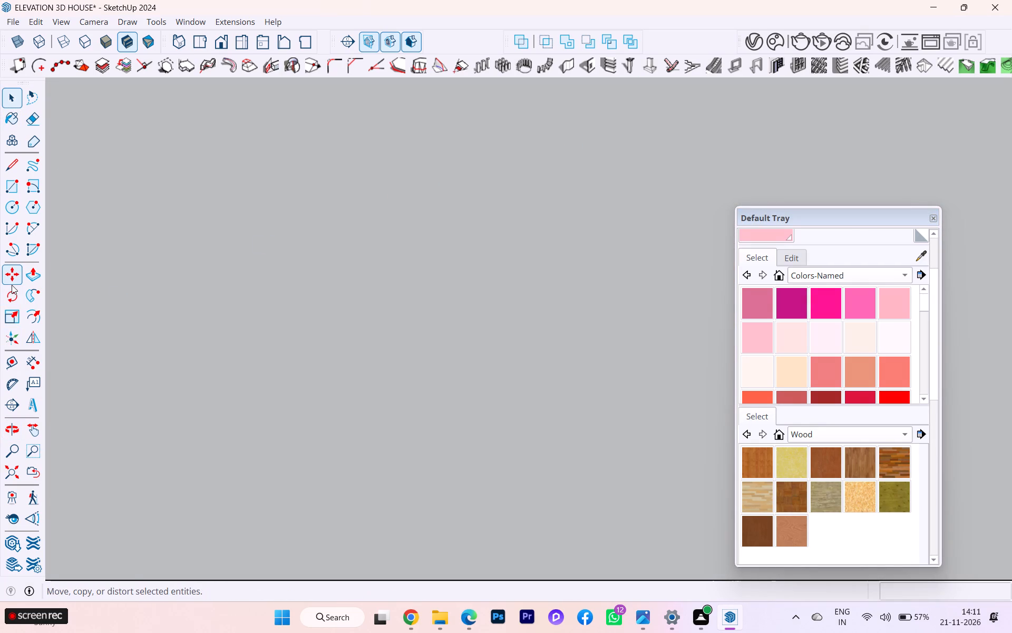
pyautogui.click(12, 284)
pyautogui.scroll(-2, 124, 325)
pyautogui.scroll(2, 131, 329)
pyautogui.scroll(-2, 132, 329)
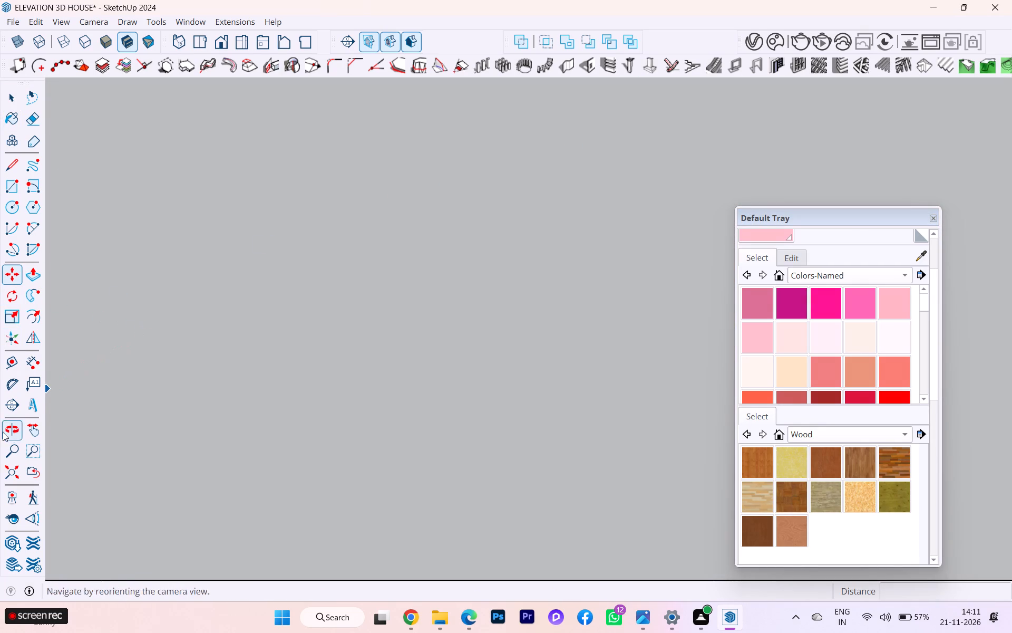
pyautogui.click(12, 469)
pyautogui.scroll(-2, 168, 414)
pyautogui.scroll(1, 172, 411)
pyautogui.scroll(-6, 174, 411)
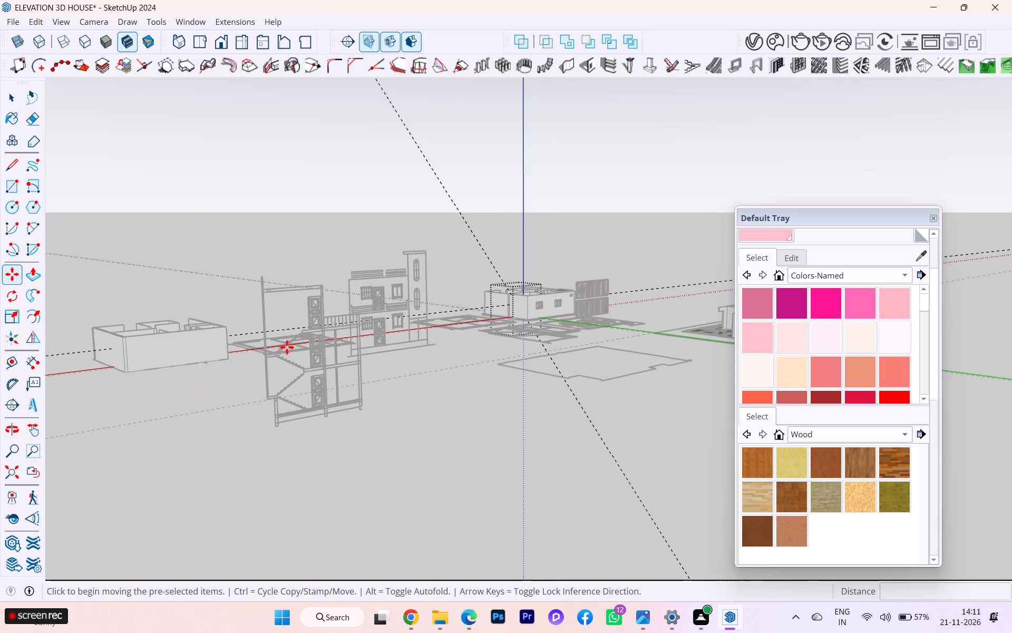
pyautogui.click(16, 96)
pyautogui.click(158, 405)
pyautogui.scroll(-2, 442, 405)
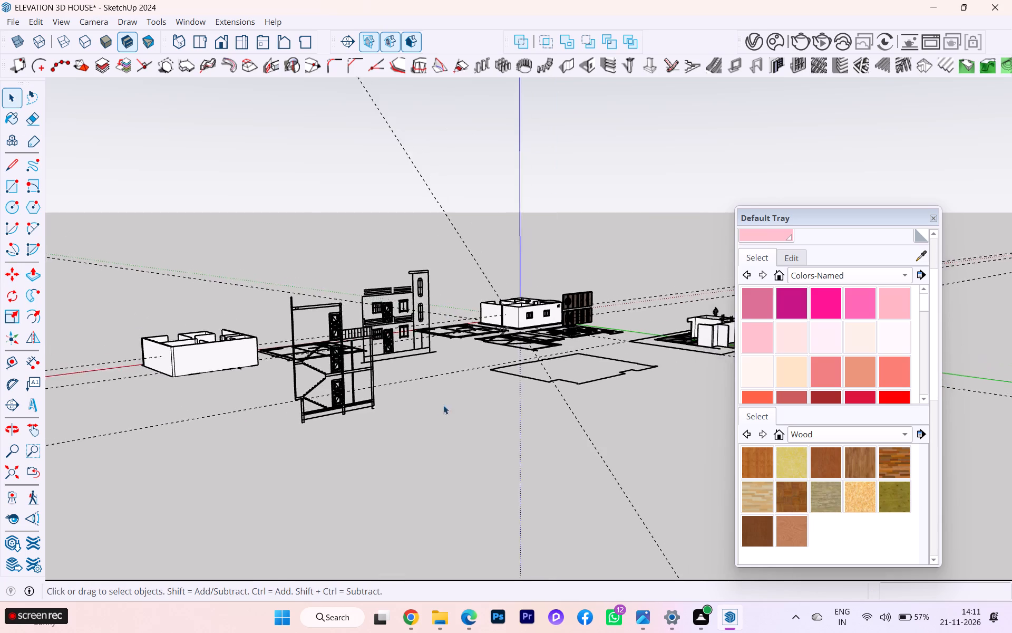
pyautogui.scroll(-1, 443, 405)
pyautogui.moveTo(440, 408); pyautogui.dragTo(244, 516, button='middle')
pyautogui.scroll(9, 501, 327)
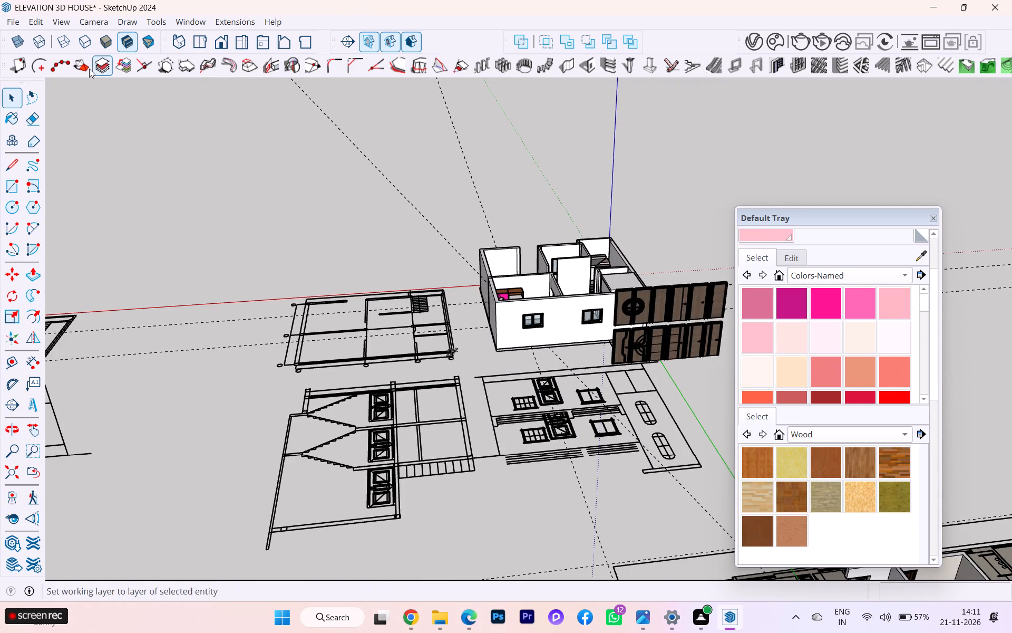
pyautogui.click(37, 21)
pyautogui.click(67, 157)
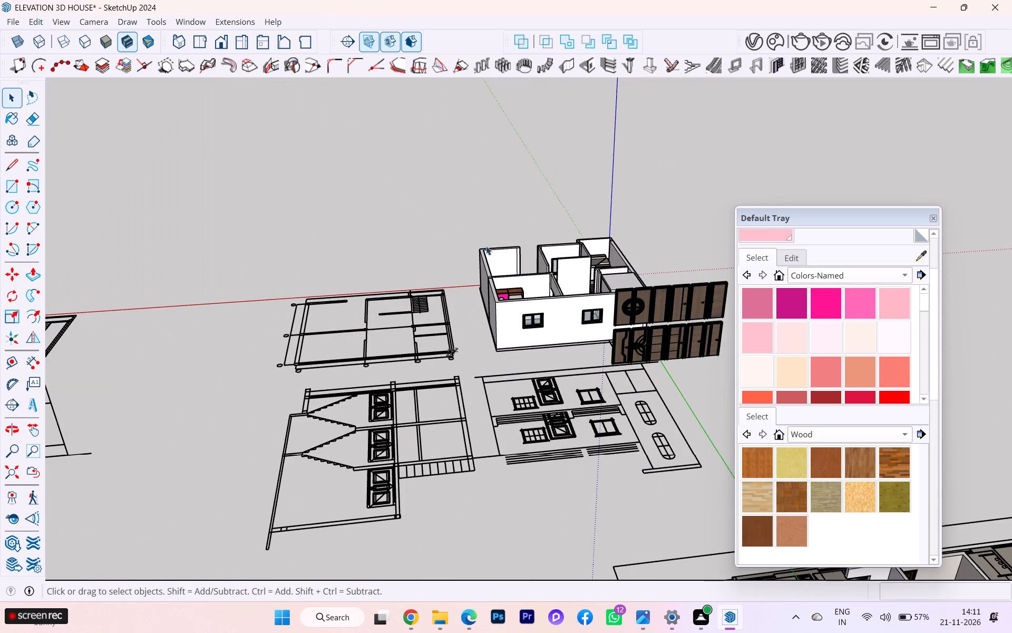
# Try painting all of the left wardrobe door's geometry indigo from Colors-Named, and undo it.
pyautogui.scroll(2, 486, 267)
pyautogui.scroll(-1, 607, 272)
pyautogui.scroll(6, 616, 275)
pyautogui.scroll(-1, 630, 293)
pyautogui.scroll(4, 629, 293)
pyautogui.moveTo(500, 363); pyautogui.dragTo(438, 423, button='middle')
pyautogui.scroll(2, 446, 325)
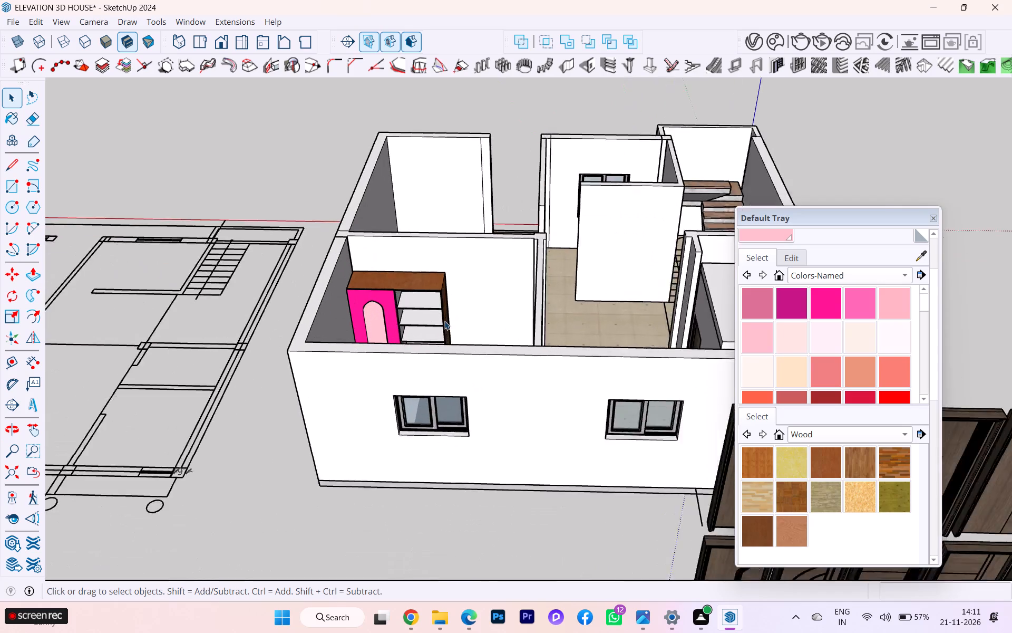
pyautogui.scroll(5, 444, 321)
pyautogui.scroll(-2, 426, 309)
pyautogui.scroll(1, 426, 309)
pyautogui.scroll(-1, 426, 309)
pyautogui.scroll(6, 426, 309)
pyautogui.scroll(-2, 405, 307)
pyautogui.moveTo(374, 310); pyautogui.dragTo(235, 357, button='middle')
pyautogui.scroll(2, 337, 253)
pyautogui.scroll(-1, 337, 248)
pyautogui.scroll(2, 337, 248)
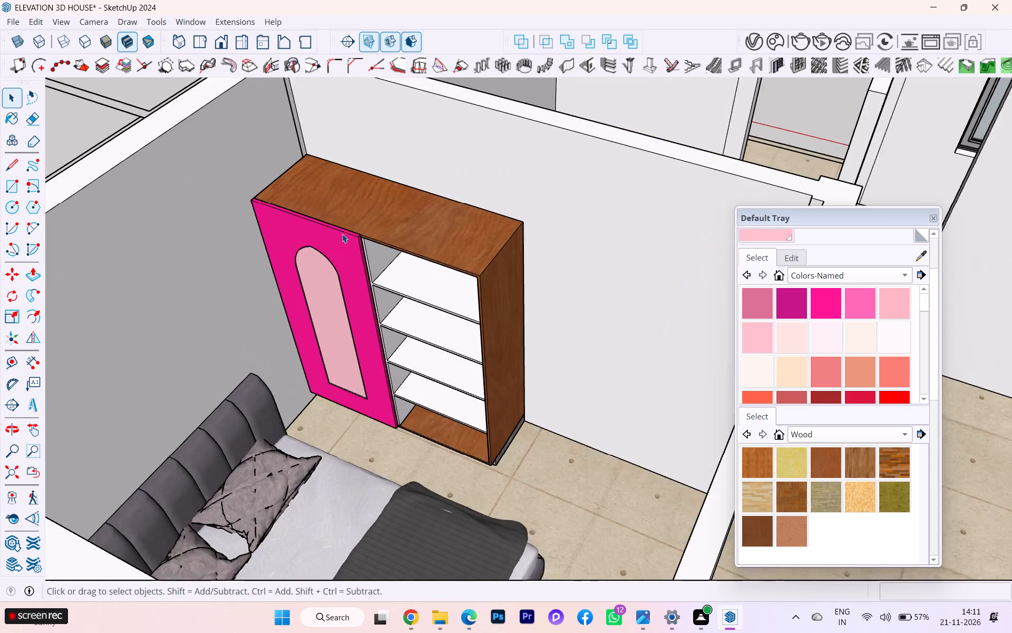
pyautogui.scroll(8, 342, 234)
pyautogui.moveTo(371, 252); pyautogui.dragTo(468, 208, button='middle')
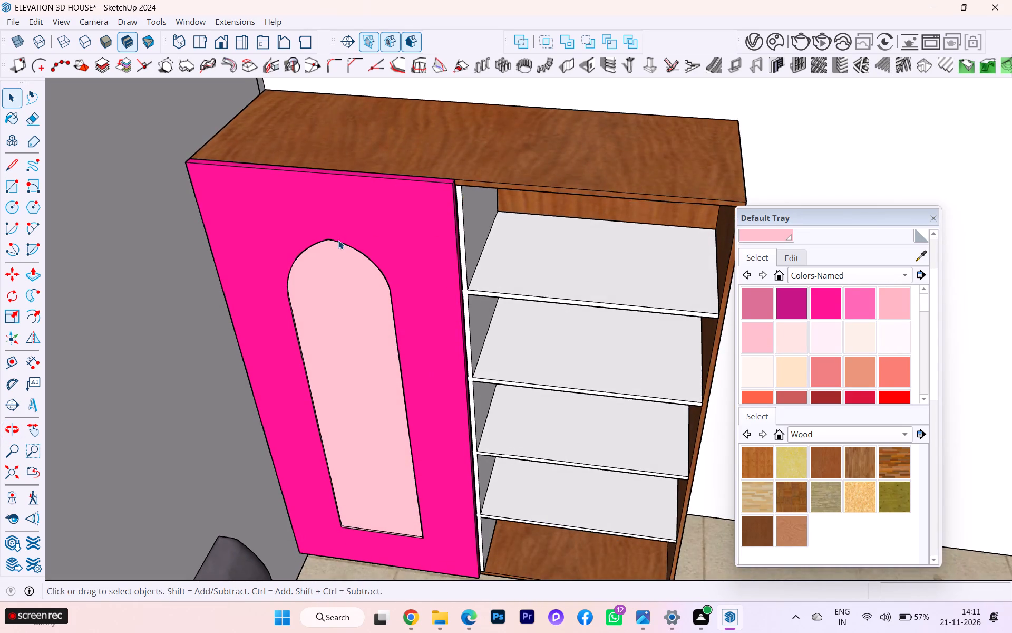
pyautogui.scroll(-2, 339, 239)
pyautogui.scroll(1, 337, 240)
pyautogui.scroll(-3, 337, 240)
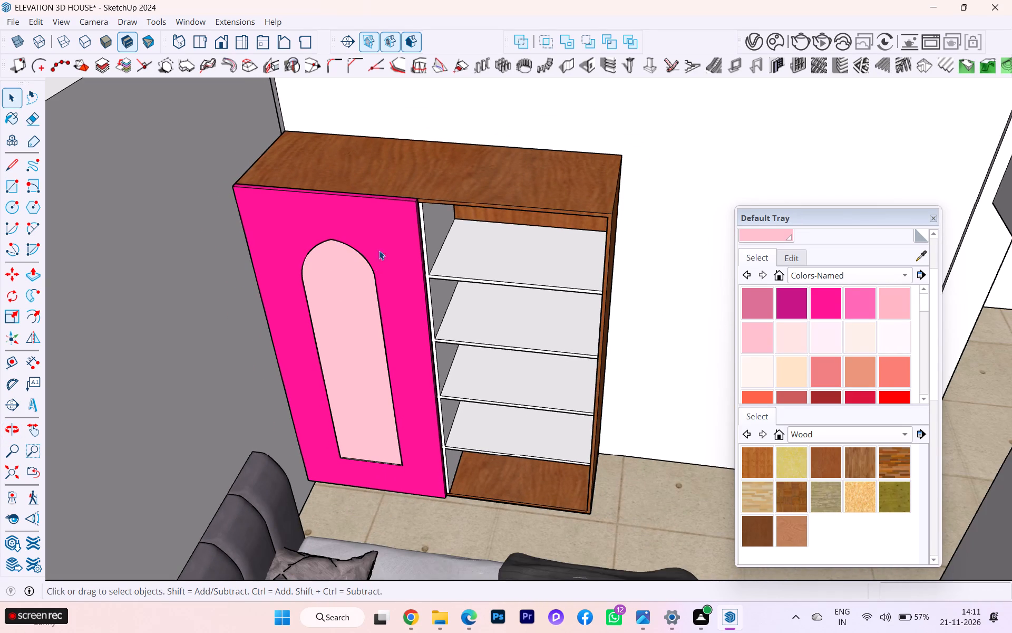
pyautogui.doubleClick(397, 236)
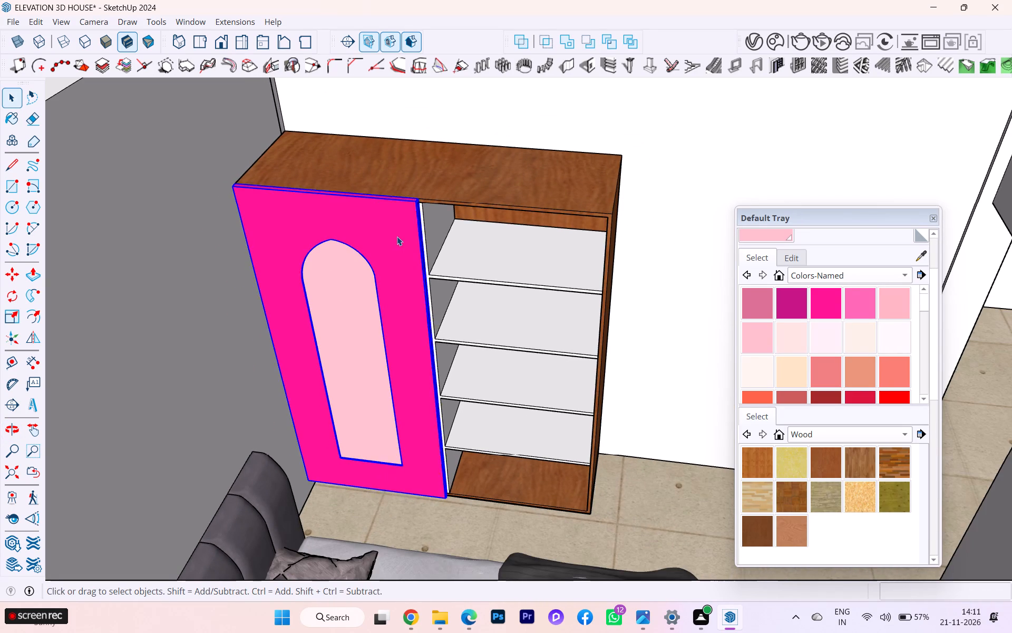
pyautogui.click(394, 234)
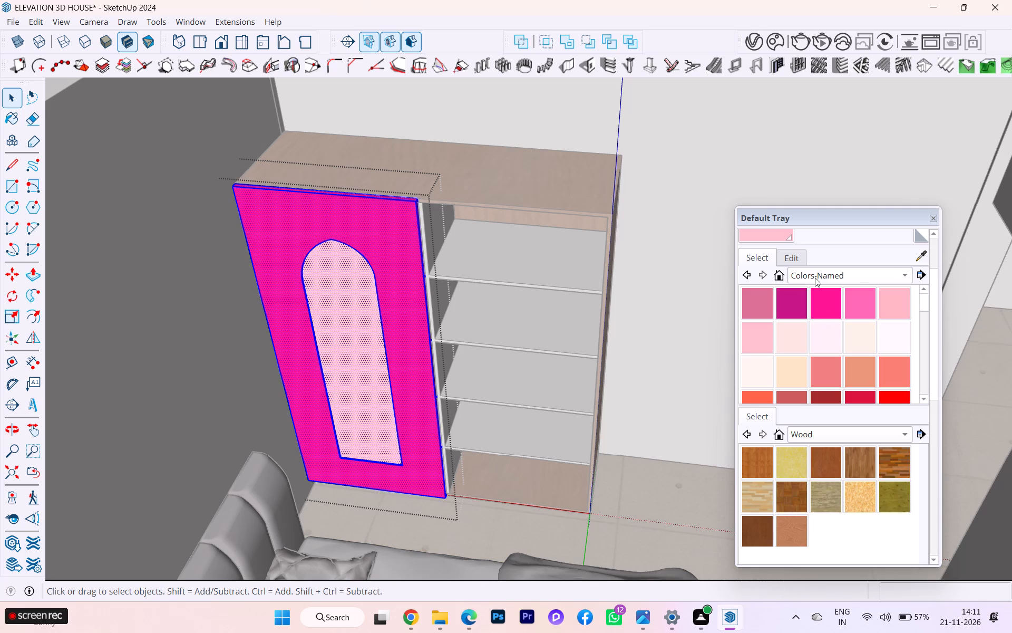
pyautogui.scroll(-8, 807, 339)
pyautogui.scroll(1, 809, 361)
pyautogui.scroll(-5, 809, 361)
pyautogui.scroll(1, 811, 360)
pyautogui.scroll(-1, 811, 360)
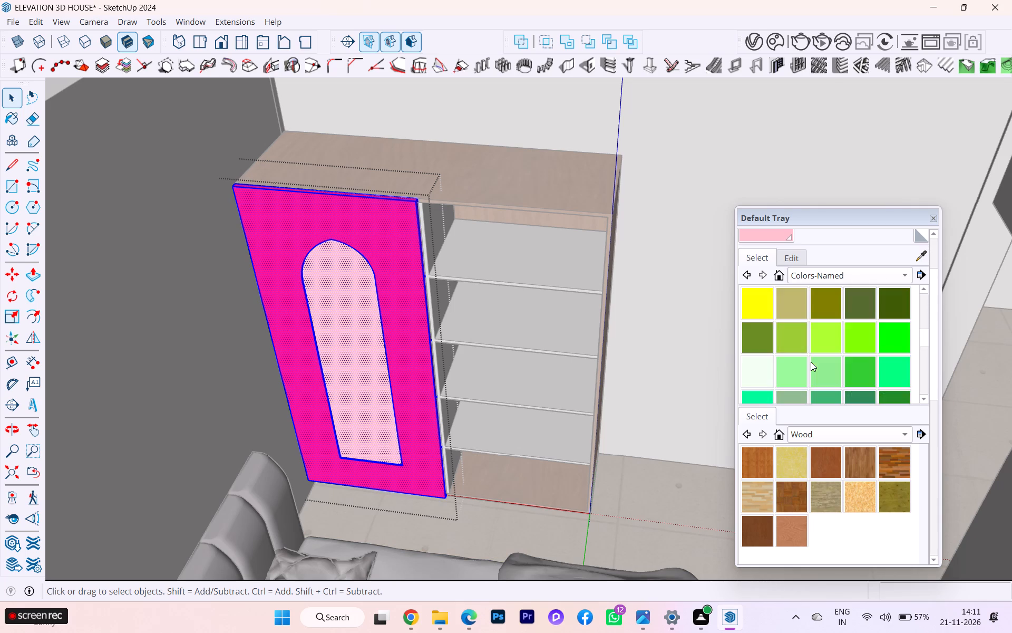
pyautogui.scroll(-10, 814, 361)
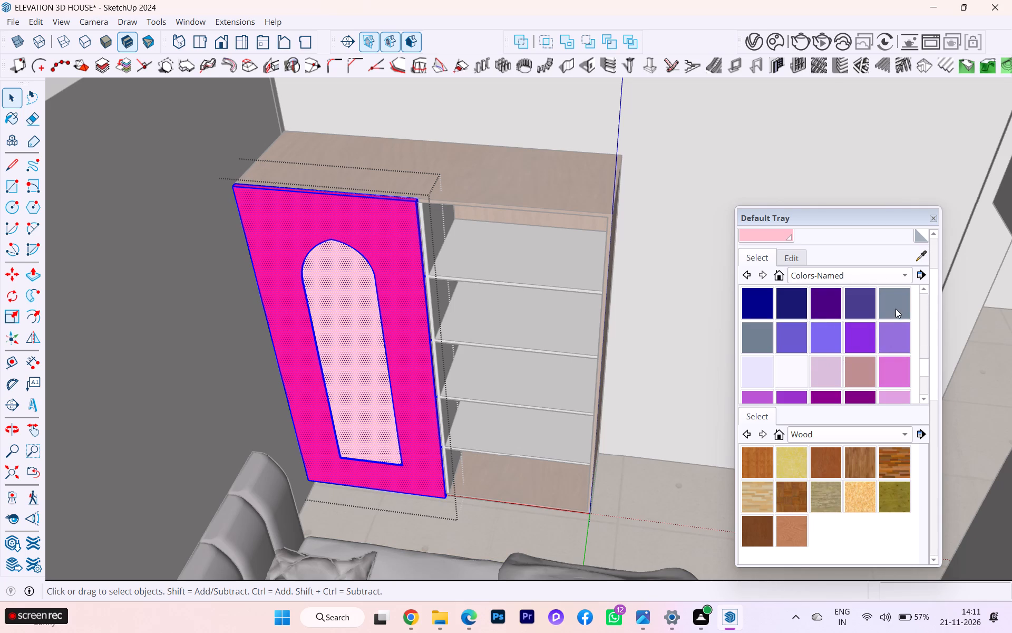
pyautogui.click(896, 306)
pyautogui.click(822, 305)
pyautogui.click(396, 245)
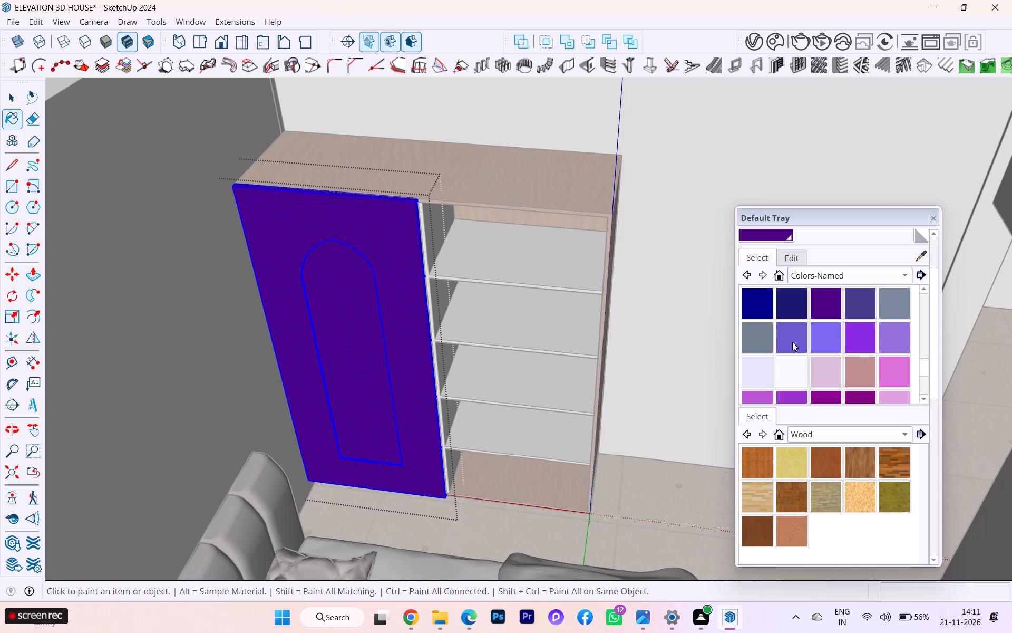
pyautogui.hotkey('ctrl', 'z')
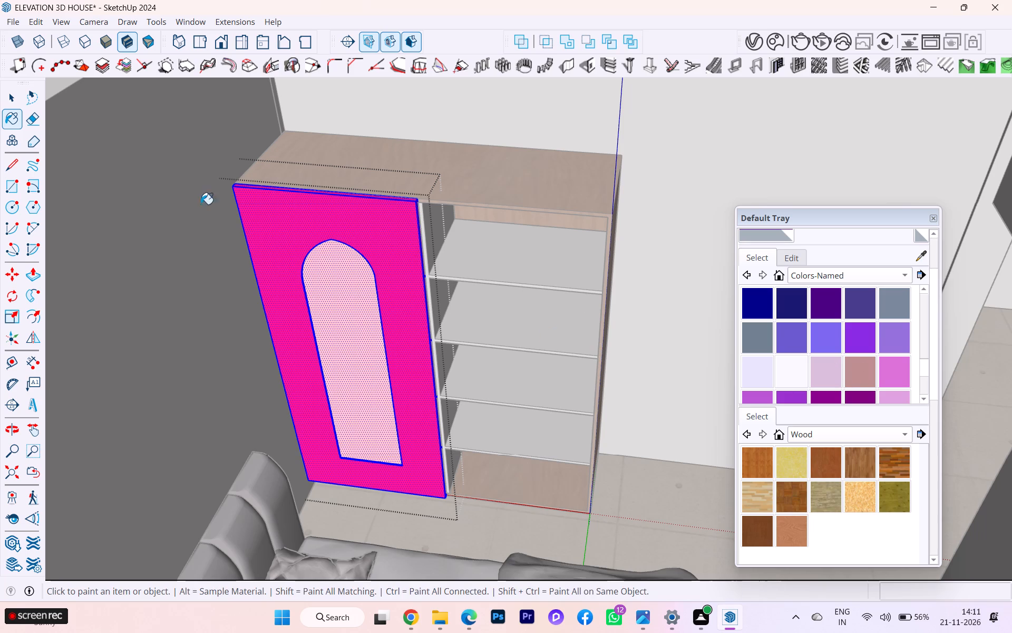
# Reselect all of the left door's geometry, paint it dark gray from Colors-Named, and close the door group.
pyautogui.click(5, 87)
pyautogui.click(8, 95)
pyautogui.tripleClick(405, 246)
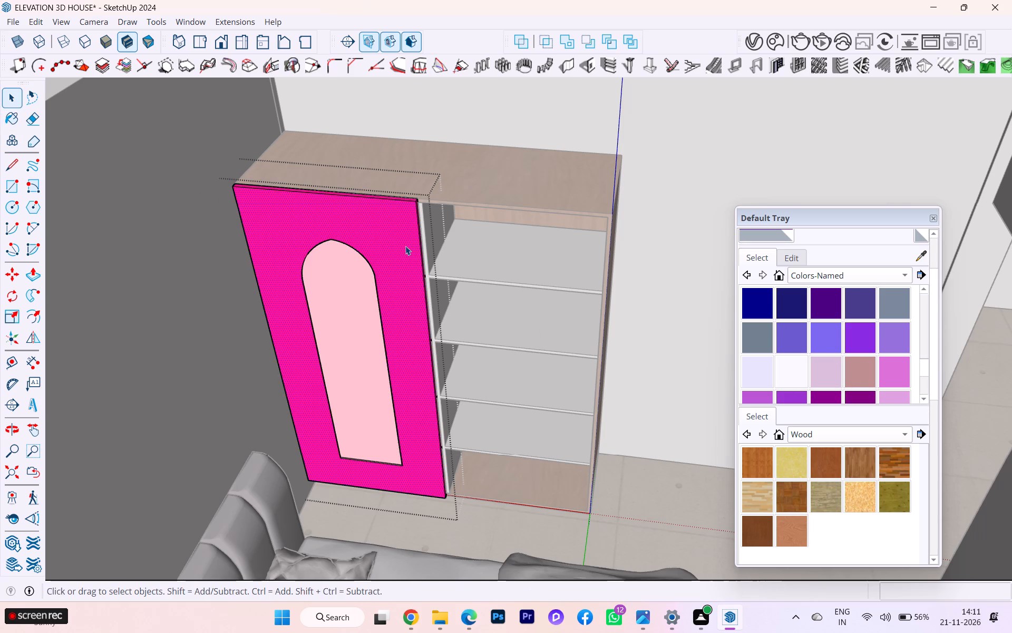
pyautogui.click(404, 245)
pyautogui.doubleClick(404, 245)
pyautogui.tripleClick(415, 257)
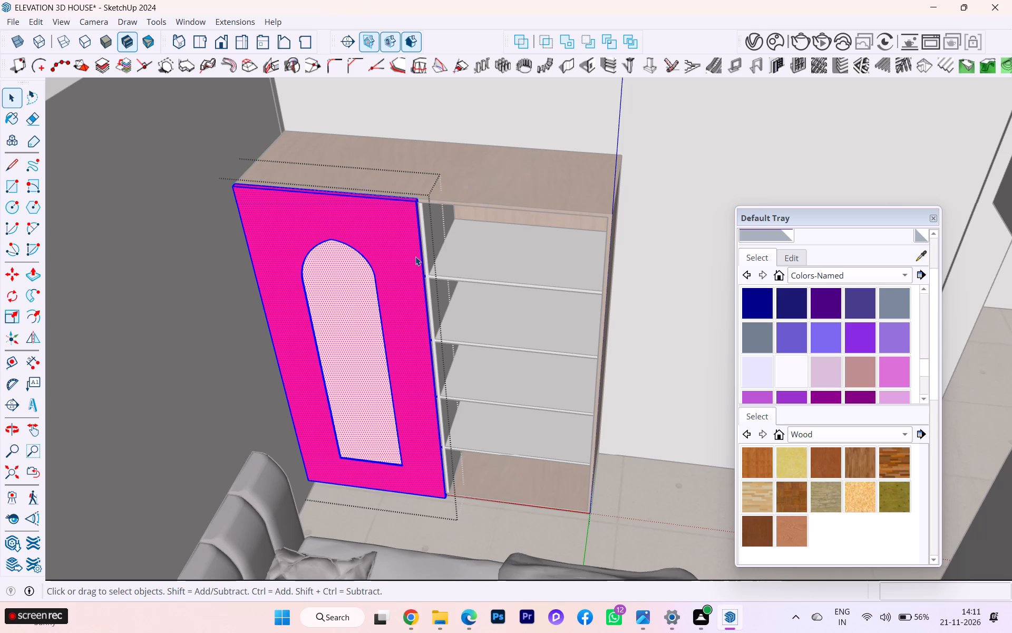
pyautogui.scroll(-3, 809, 337)
pyautogui.scroll(-1, 865, 360)
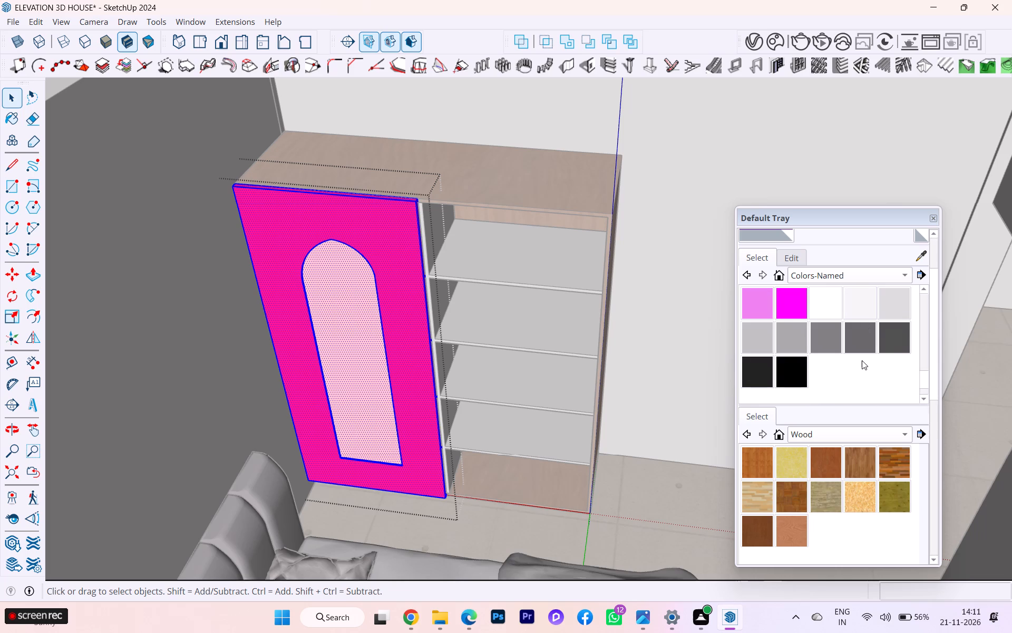
pyautogui.click(894, 338)
pyautogui.click(393, 231)
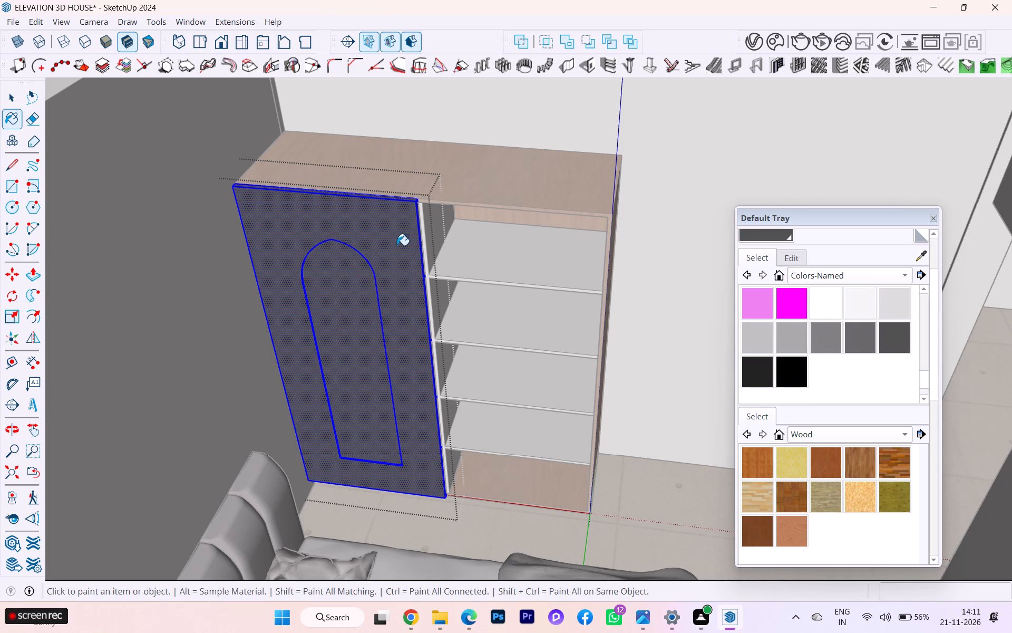
pyautogui.click(12, 94)
pyautogui.click(672, 373)
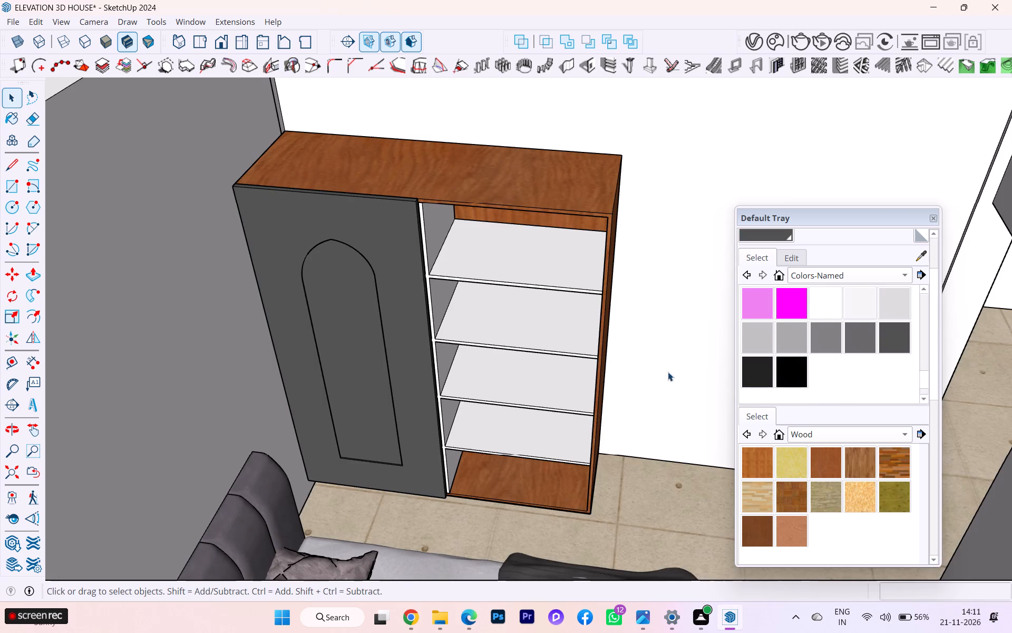
# Open the left door group and paint its arched inset panel light slate gray from Colors-Named.
pyautogui.scroll(1, 348, 273)
pyautogui.scroll(-1, 348, 273)
pyautogui.scroll(2, 348, 273)
pyautogui.scroll(-1, 378, 262)
pyautogui.moveTo(378, 262); pyautogui.dragTo(332, 266, button='middle')
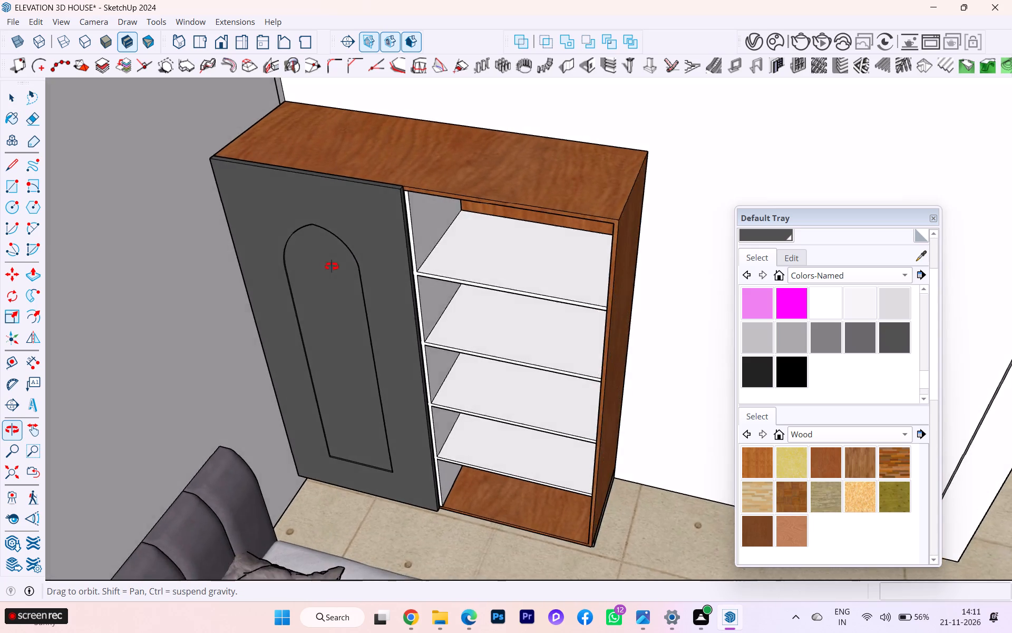
pyautogui.moveTo(332, 266); pyautogui.dragTo(380, 256, button='middle')
pyautogui.scroll(3, 343, 285)
pyautogui.scroll(-1, 342, 292)
pyautogui.scroll(1, 342, 293)
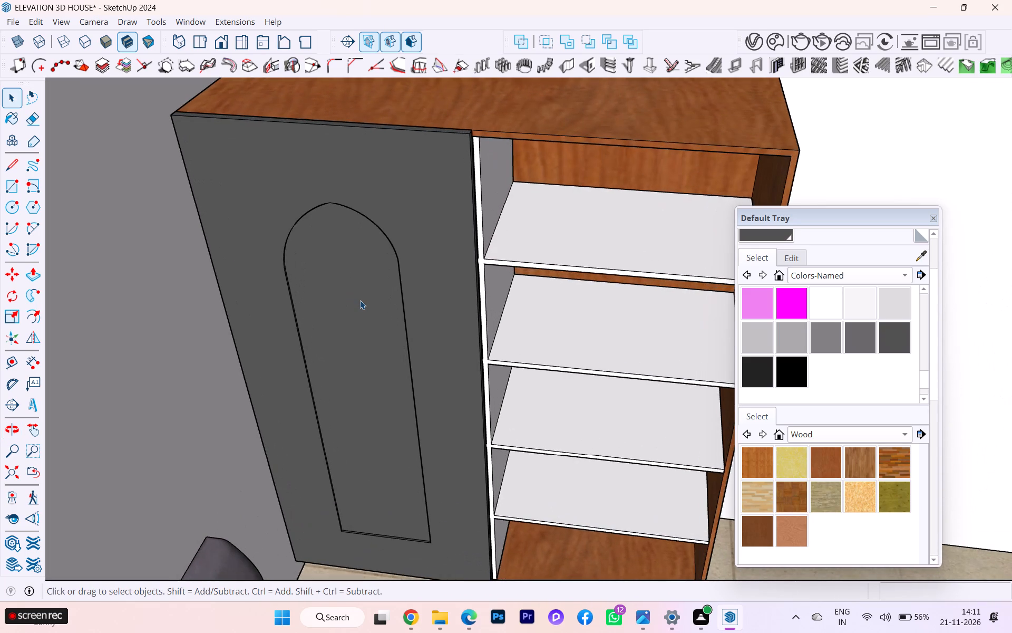
pyautogui.doubleClick(361, 300)
pyautogui.click(353, 299)
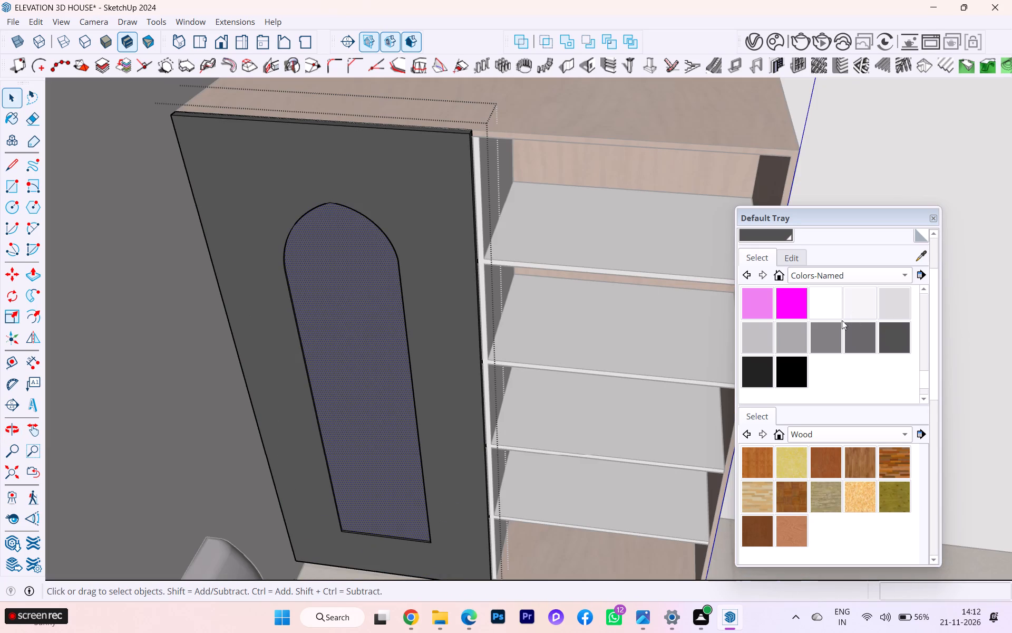
pyautogui.scroll(4, 811, 308)
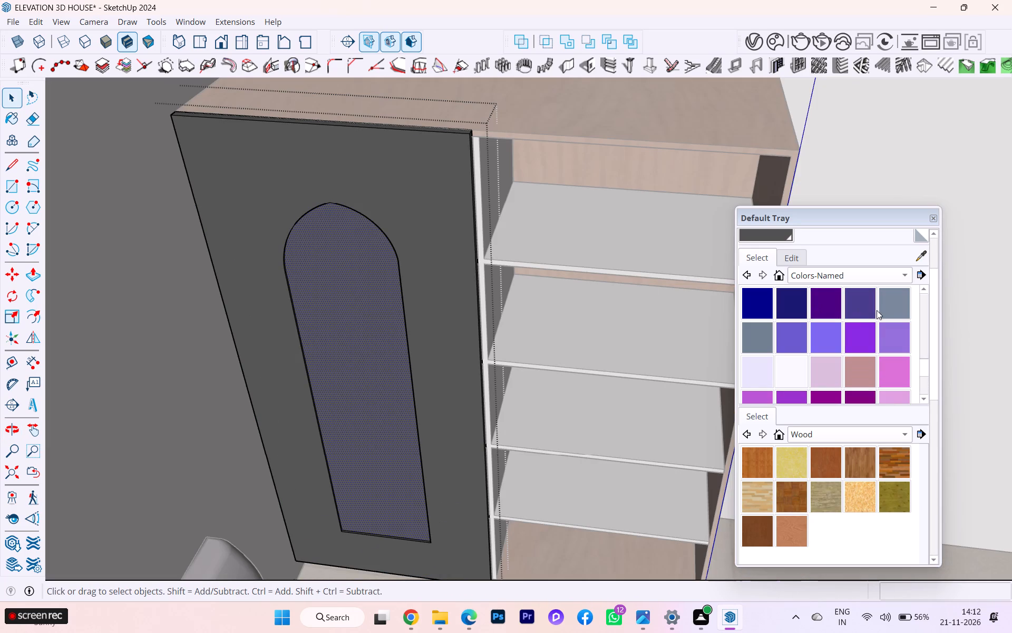
pyautogui.click(891, 304)
pyautogui.click(348, 290)
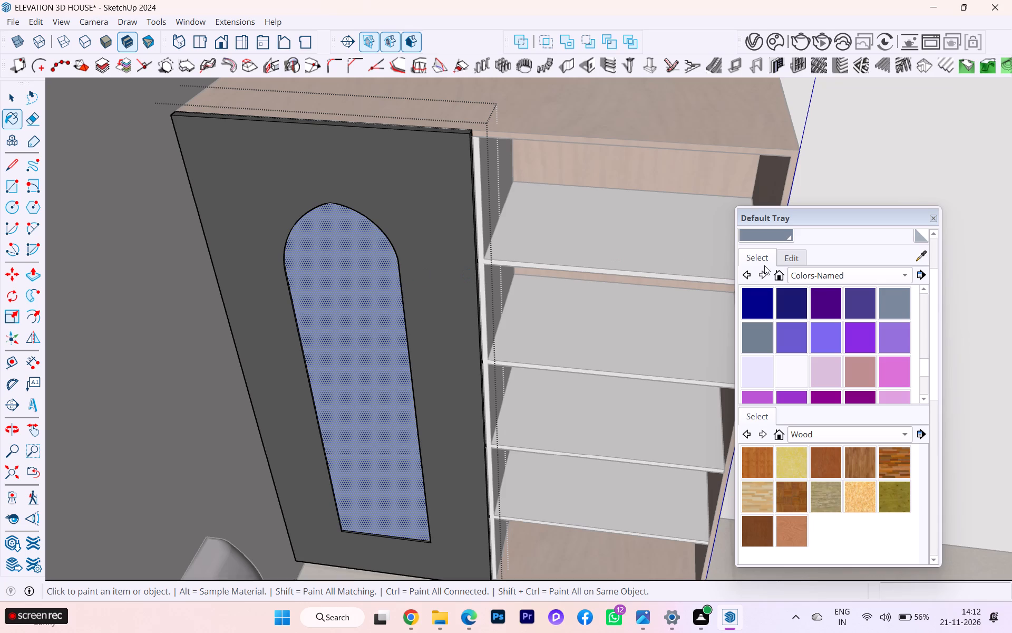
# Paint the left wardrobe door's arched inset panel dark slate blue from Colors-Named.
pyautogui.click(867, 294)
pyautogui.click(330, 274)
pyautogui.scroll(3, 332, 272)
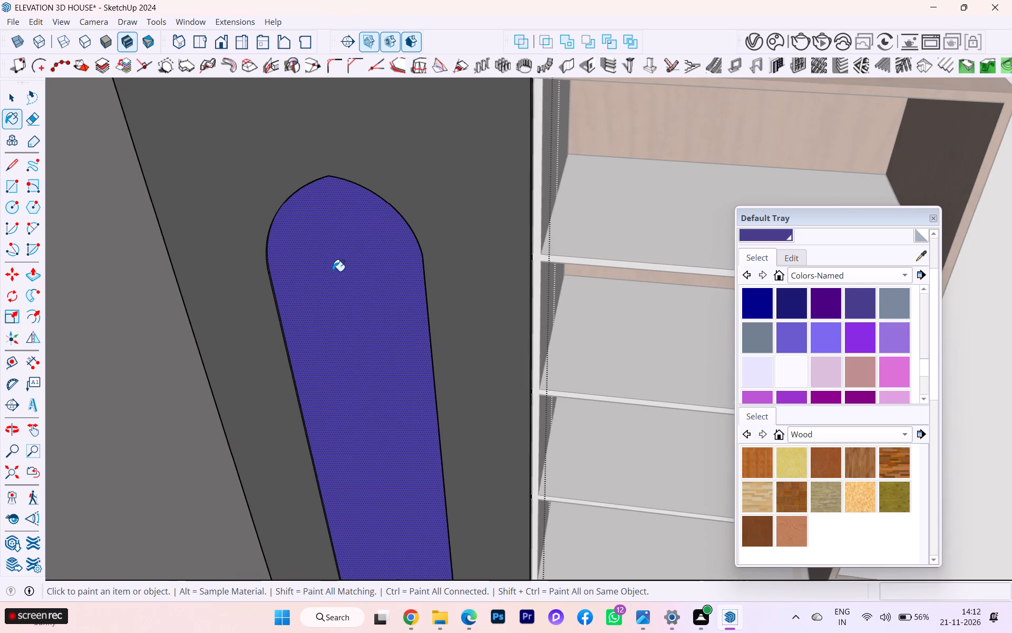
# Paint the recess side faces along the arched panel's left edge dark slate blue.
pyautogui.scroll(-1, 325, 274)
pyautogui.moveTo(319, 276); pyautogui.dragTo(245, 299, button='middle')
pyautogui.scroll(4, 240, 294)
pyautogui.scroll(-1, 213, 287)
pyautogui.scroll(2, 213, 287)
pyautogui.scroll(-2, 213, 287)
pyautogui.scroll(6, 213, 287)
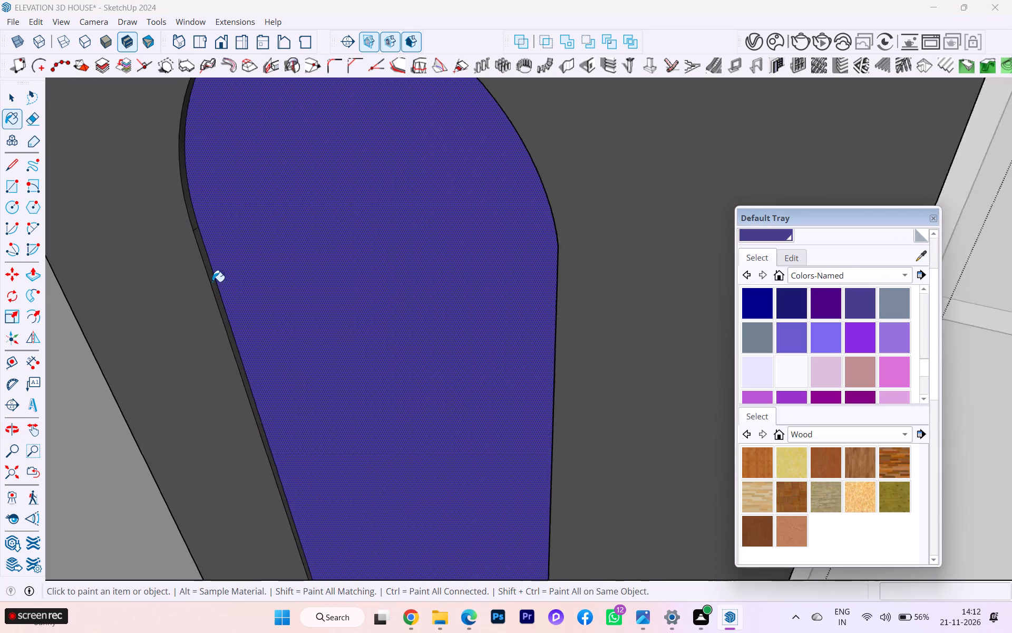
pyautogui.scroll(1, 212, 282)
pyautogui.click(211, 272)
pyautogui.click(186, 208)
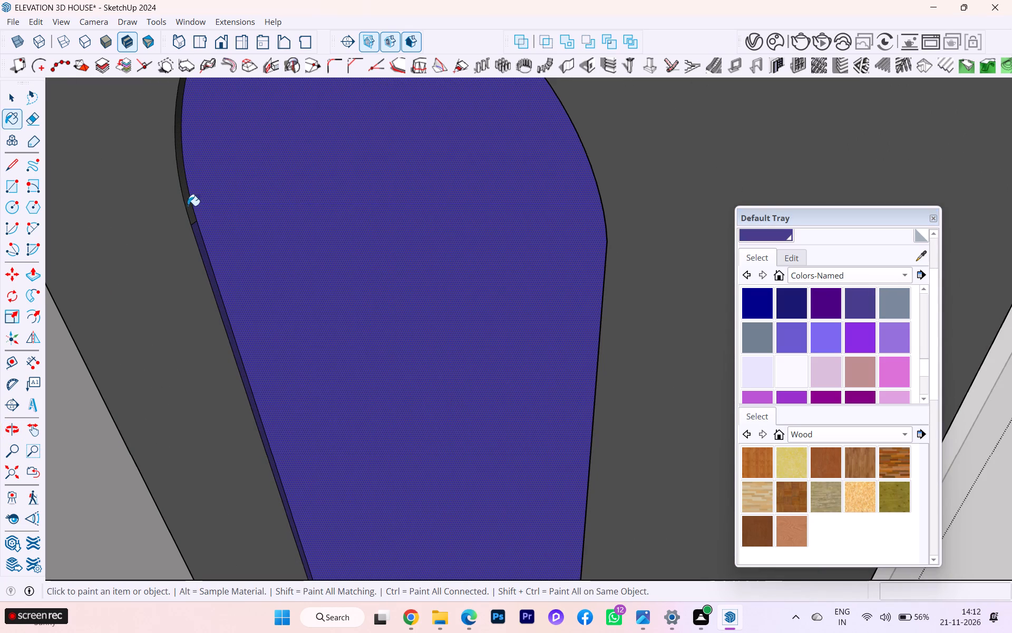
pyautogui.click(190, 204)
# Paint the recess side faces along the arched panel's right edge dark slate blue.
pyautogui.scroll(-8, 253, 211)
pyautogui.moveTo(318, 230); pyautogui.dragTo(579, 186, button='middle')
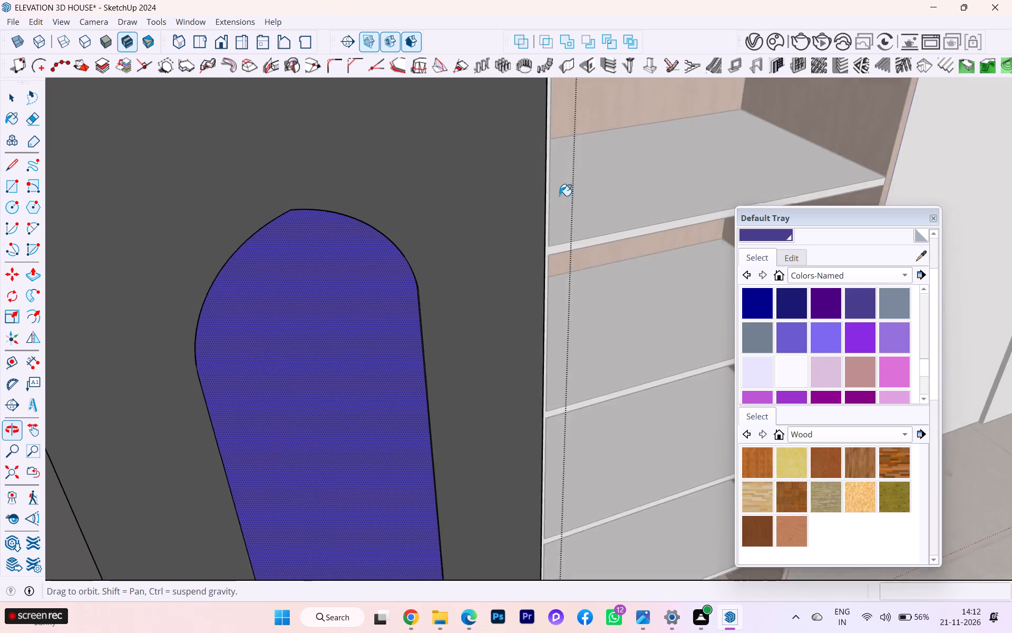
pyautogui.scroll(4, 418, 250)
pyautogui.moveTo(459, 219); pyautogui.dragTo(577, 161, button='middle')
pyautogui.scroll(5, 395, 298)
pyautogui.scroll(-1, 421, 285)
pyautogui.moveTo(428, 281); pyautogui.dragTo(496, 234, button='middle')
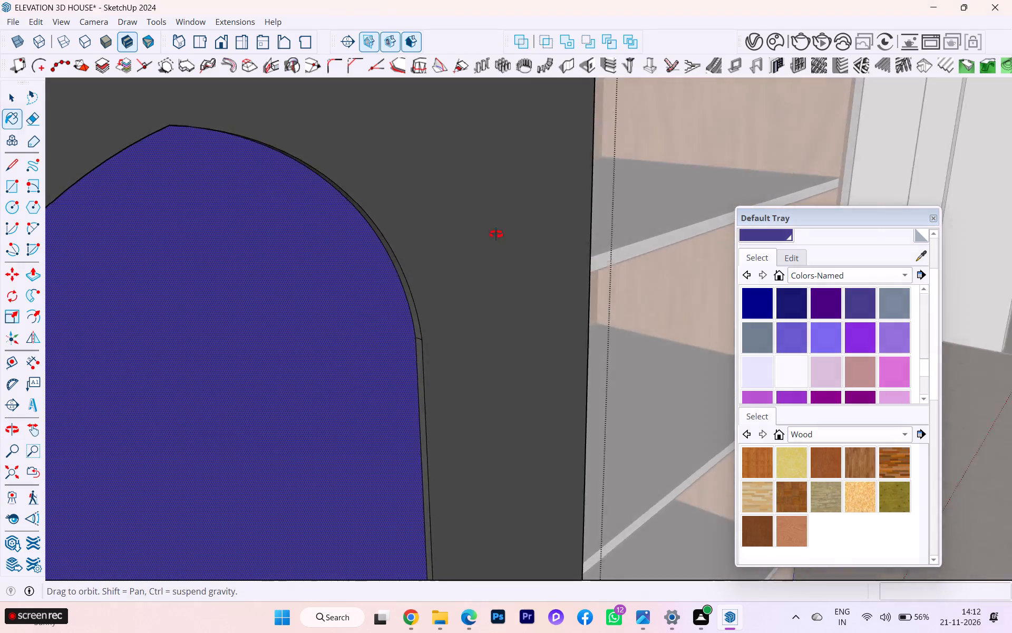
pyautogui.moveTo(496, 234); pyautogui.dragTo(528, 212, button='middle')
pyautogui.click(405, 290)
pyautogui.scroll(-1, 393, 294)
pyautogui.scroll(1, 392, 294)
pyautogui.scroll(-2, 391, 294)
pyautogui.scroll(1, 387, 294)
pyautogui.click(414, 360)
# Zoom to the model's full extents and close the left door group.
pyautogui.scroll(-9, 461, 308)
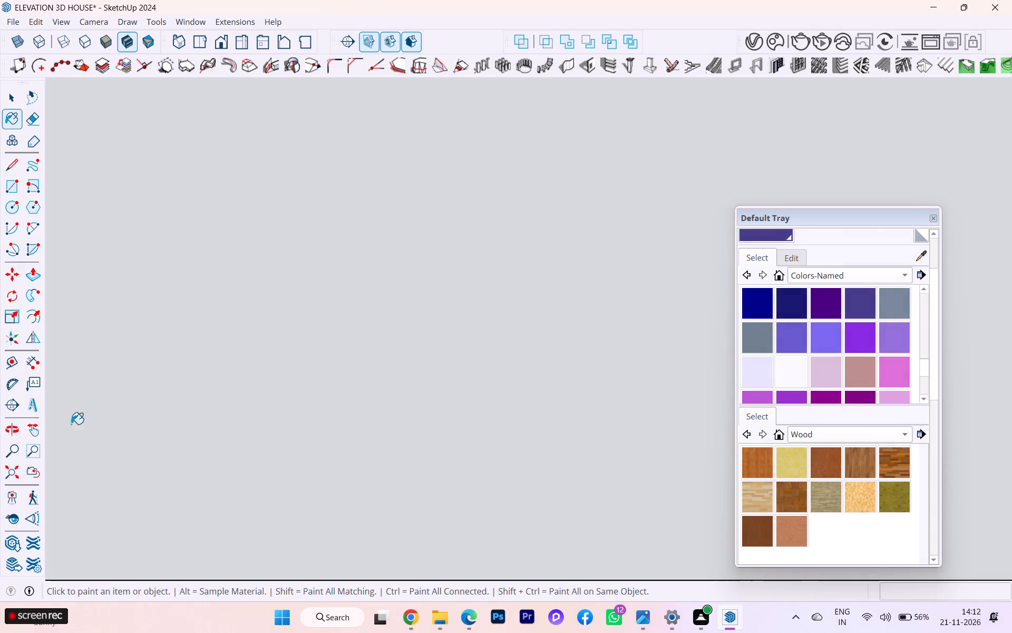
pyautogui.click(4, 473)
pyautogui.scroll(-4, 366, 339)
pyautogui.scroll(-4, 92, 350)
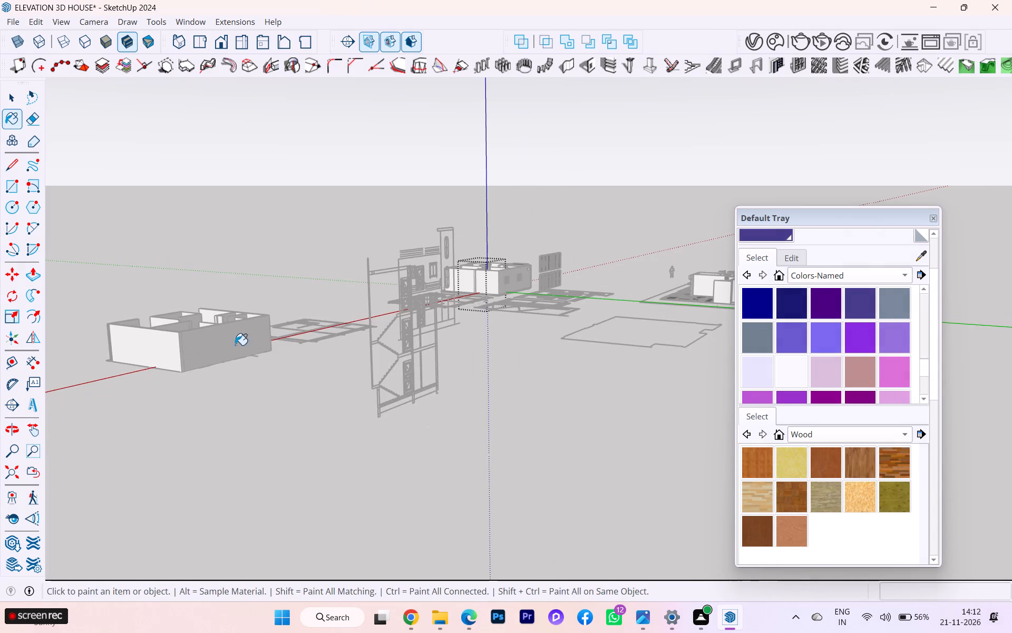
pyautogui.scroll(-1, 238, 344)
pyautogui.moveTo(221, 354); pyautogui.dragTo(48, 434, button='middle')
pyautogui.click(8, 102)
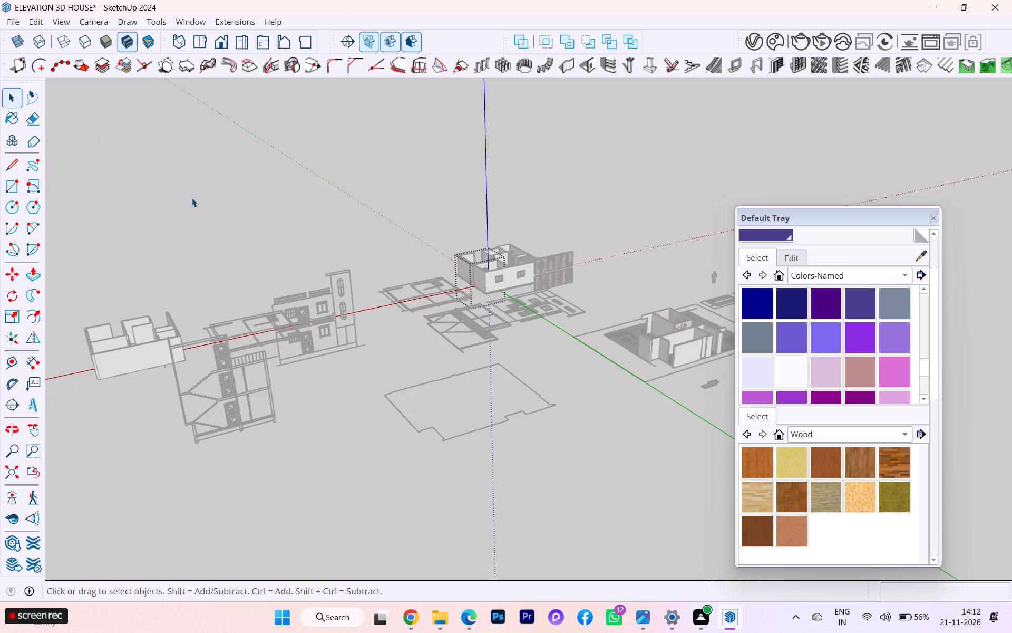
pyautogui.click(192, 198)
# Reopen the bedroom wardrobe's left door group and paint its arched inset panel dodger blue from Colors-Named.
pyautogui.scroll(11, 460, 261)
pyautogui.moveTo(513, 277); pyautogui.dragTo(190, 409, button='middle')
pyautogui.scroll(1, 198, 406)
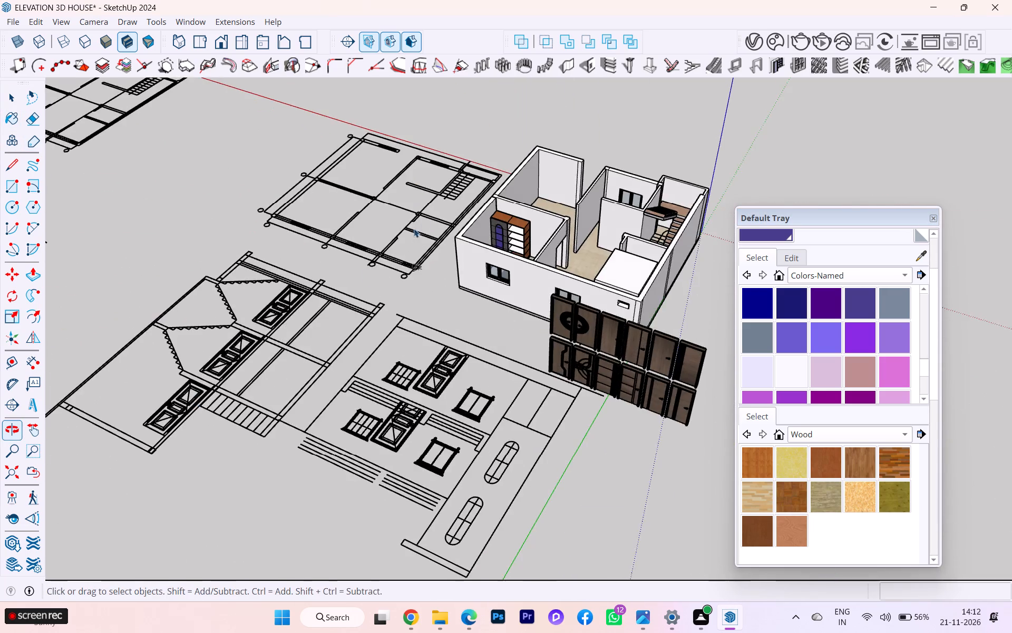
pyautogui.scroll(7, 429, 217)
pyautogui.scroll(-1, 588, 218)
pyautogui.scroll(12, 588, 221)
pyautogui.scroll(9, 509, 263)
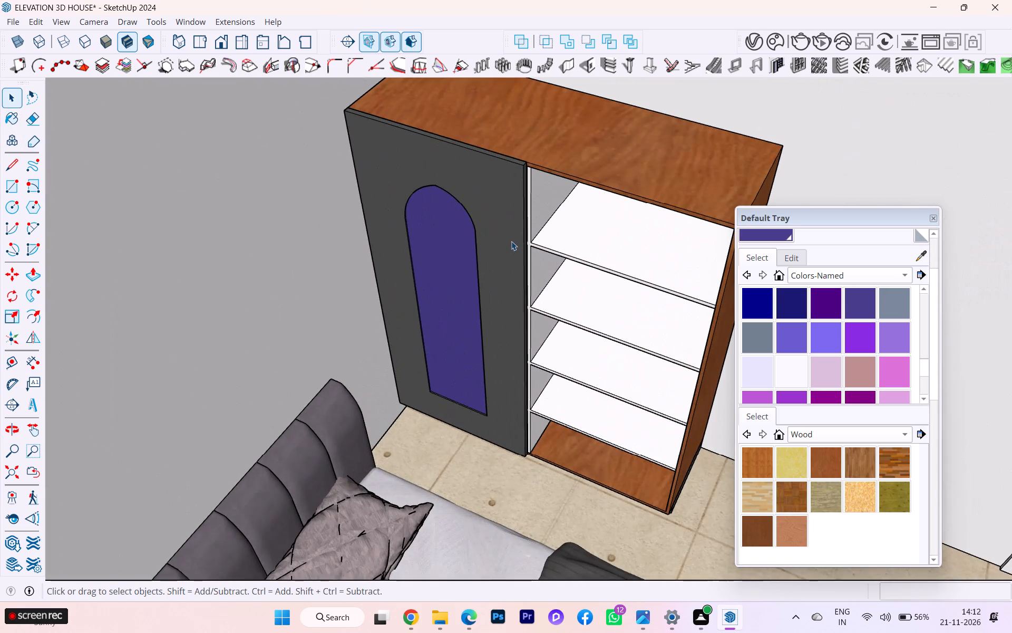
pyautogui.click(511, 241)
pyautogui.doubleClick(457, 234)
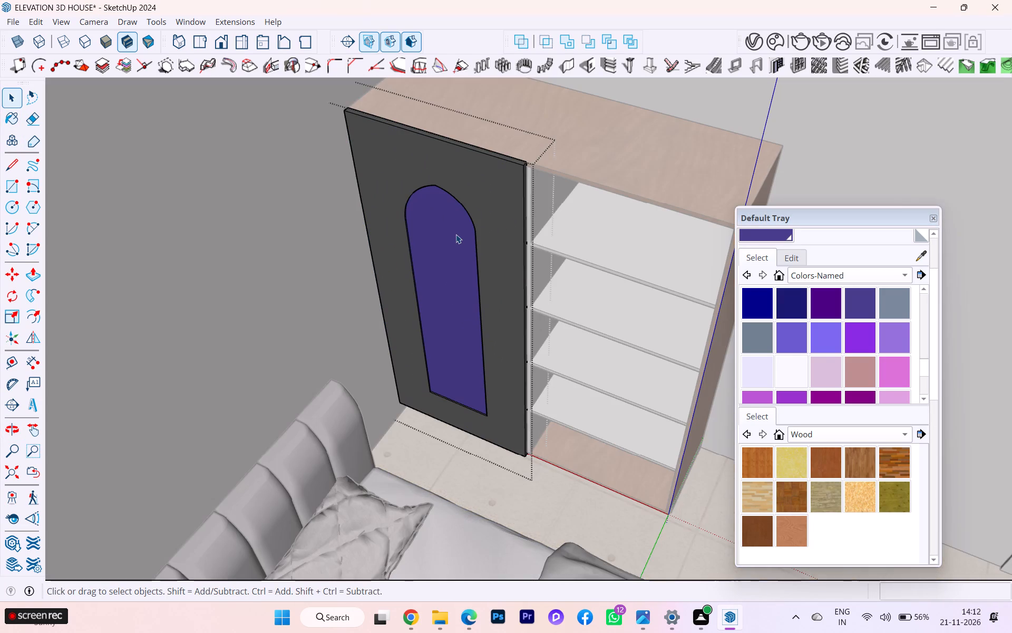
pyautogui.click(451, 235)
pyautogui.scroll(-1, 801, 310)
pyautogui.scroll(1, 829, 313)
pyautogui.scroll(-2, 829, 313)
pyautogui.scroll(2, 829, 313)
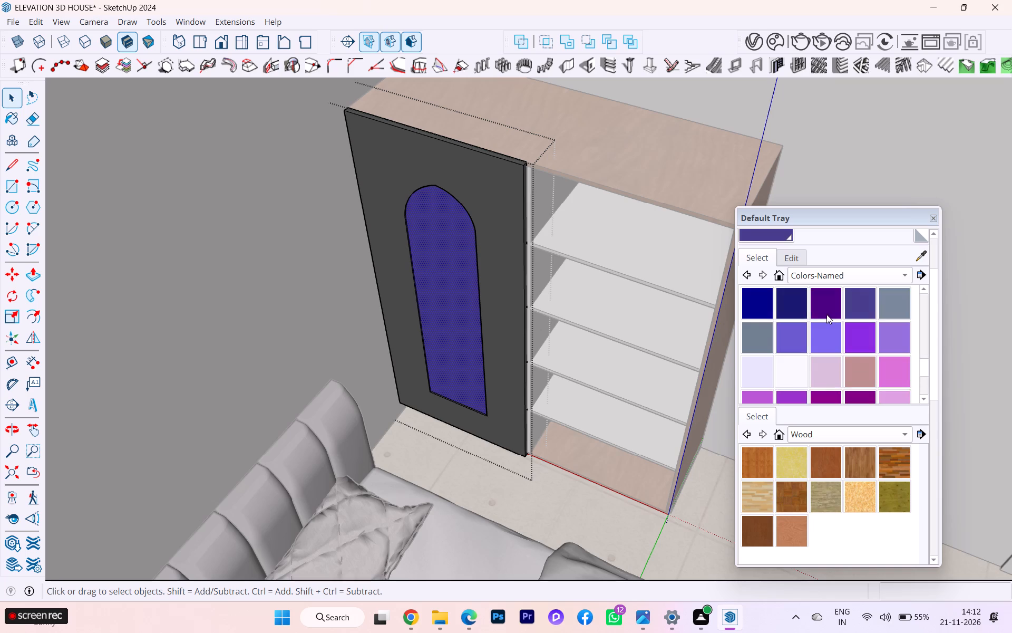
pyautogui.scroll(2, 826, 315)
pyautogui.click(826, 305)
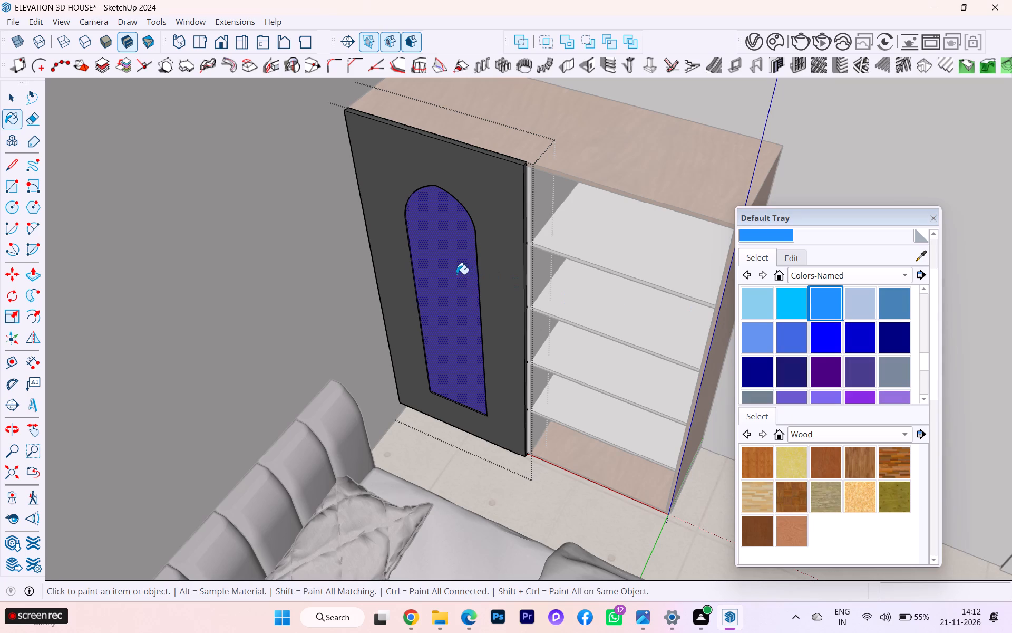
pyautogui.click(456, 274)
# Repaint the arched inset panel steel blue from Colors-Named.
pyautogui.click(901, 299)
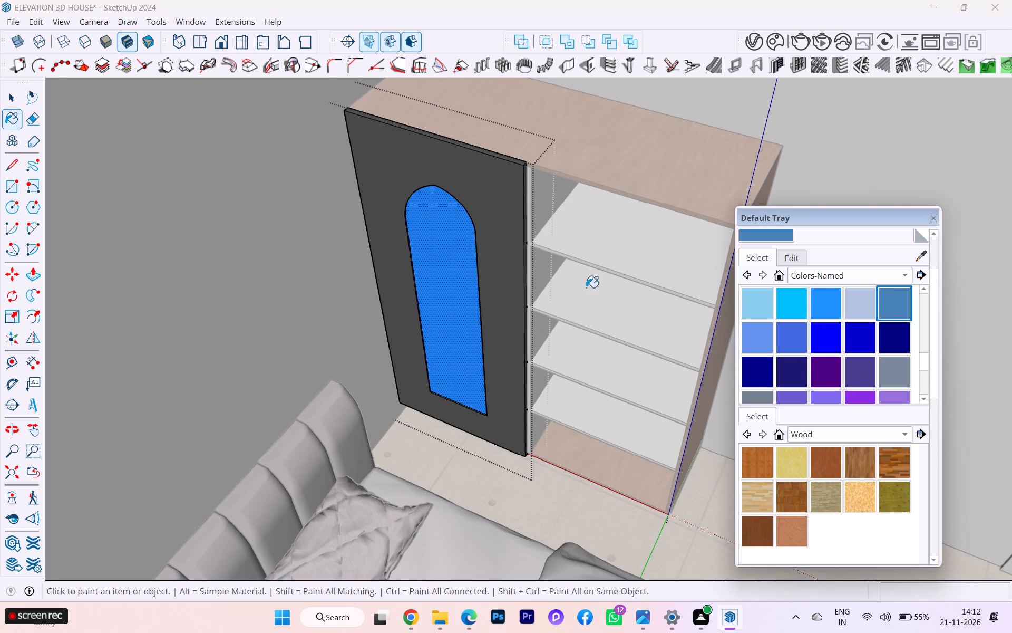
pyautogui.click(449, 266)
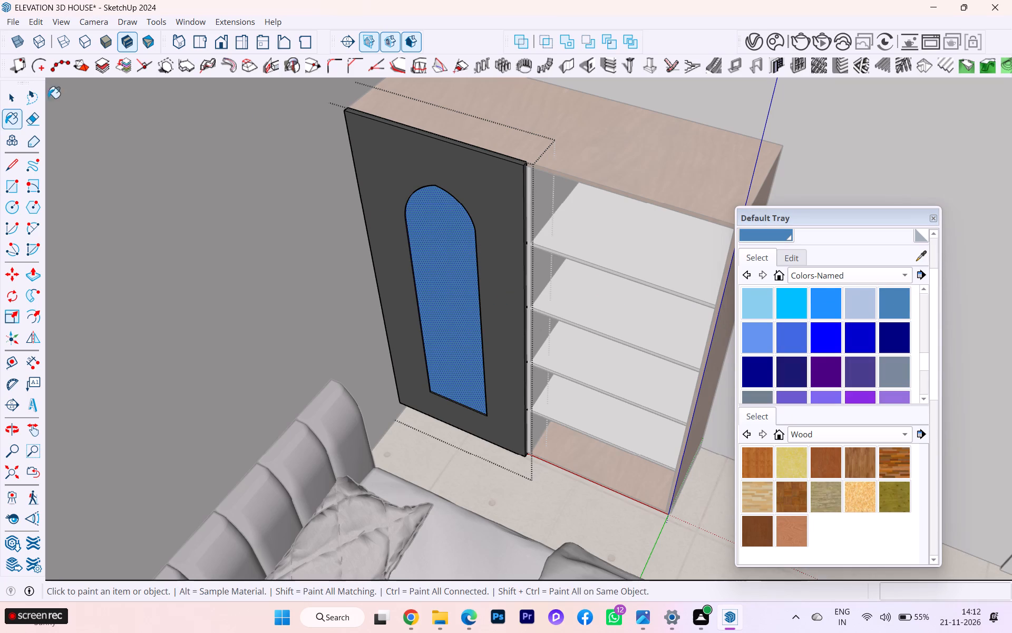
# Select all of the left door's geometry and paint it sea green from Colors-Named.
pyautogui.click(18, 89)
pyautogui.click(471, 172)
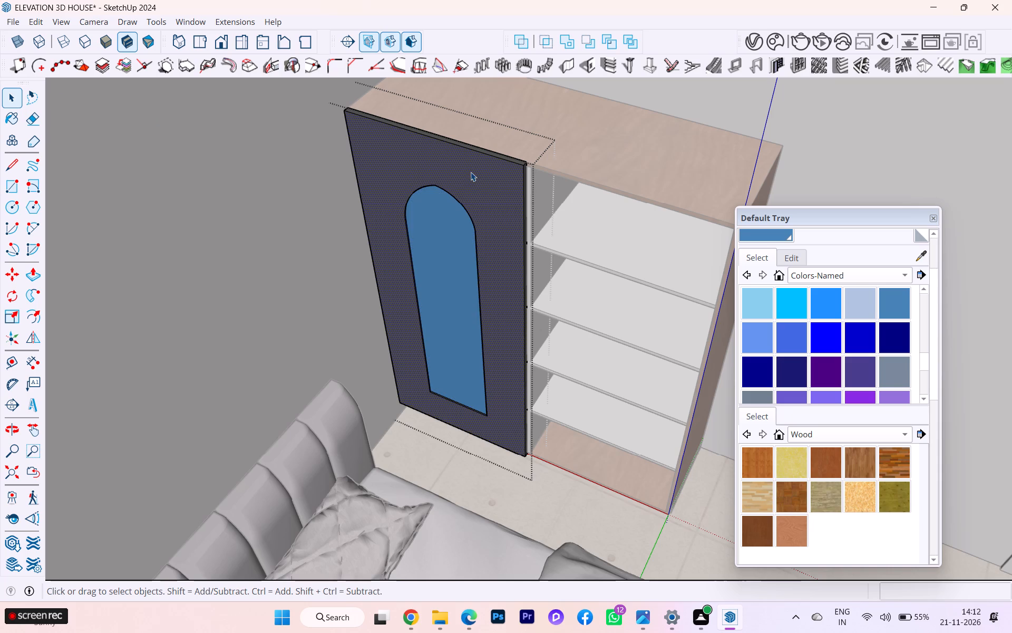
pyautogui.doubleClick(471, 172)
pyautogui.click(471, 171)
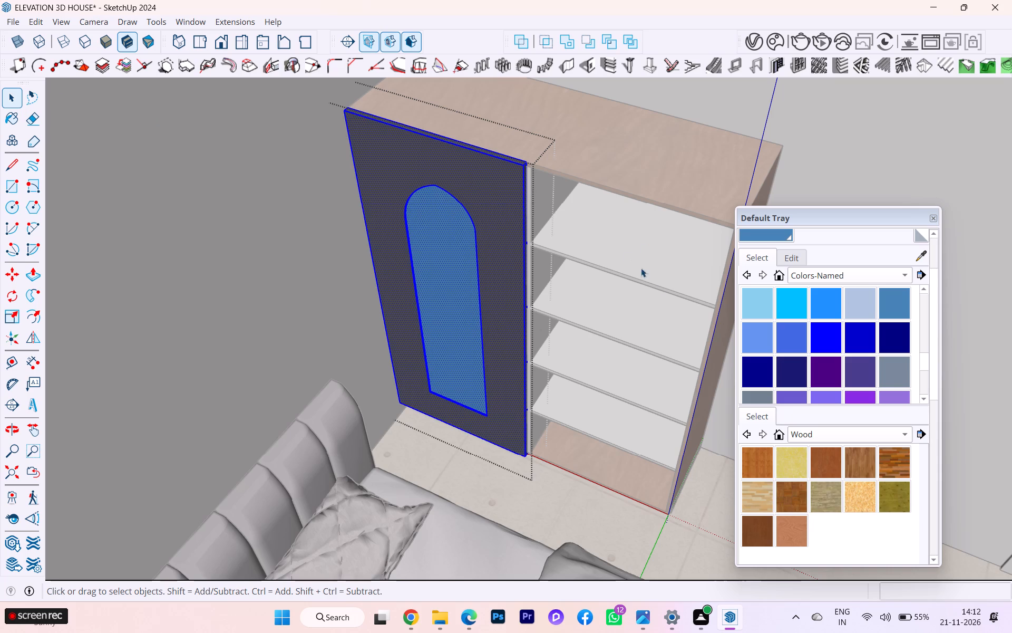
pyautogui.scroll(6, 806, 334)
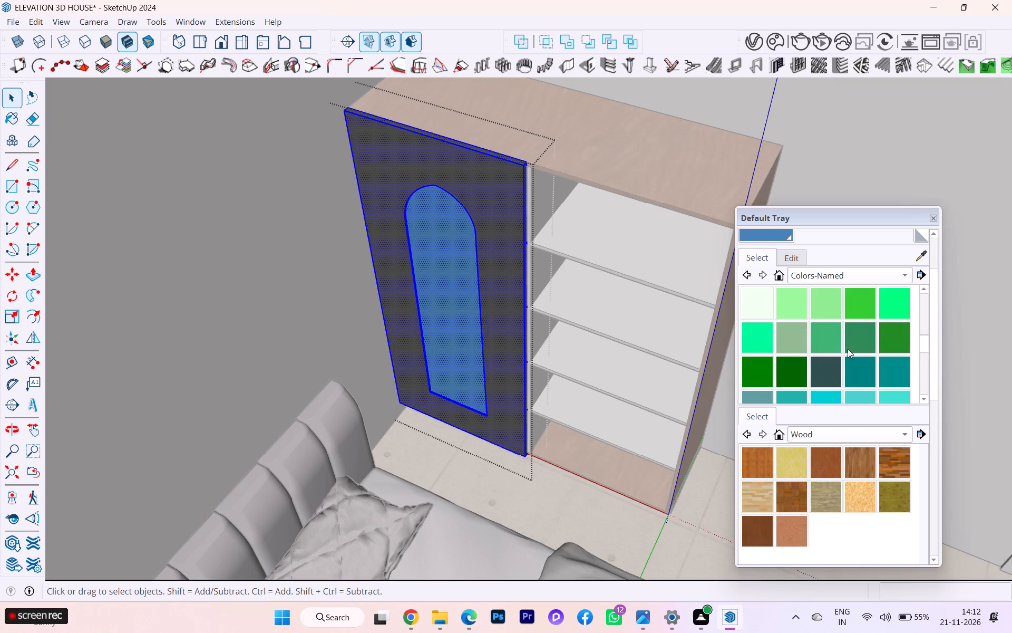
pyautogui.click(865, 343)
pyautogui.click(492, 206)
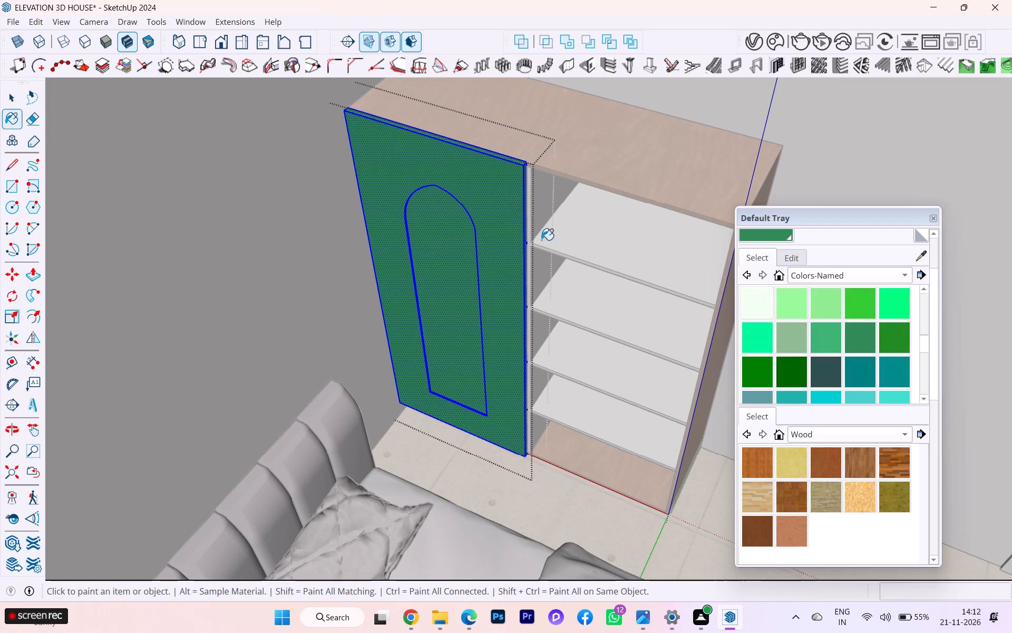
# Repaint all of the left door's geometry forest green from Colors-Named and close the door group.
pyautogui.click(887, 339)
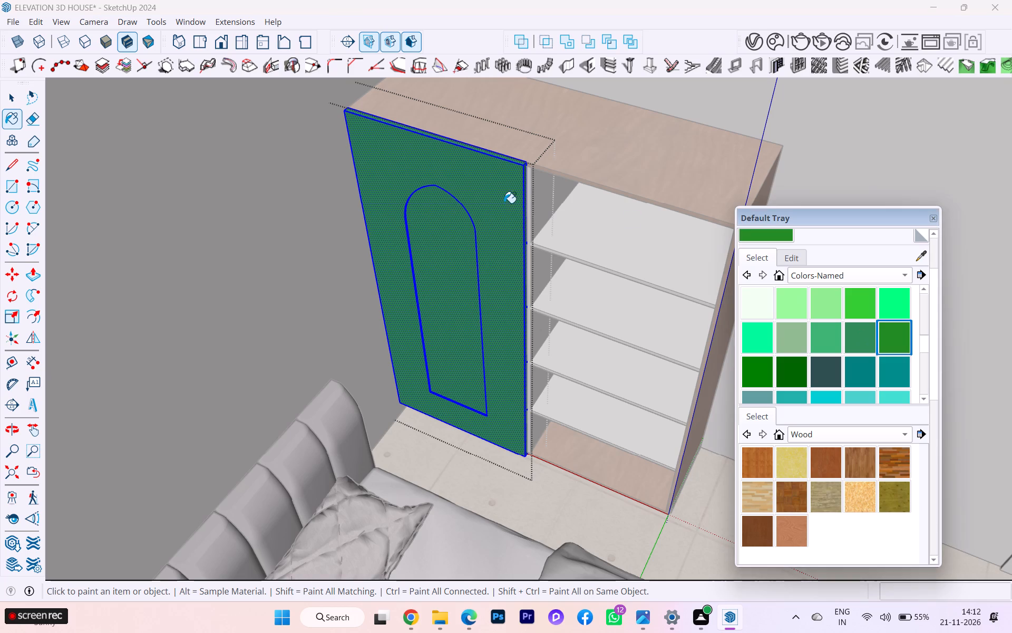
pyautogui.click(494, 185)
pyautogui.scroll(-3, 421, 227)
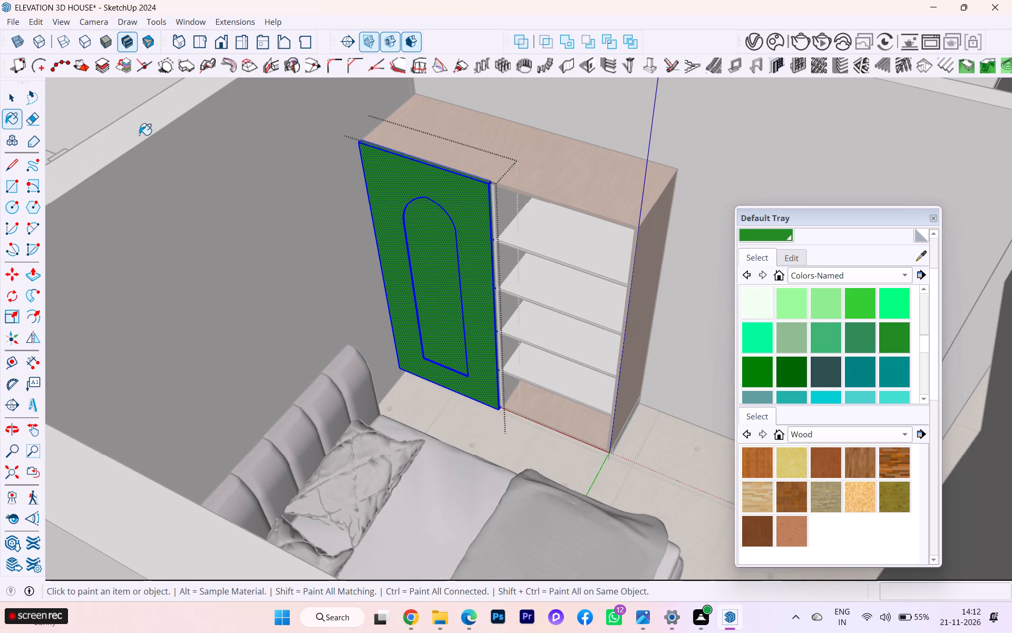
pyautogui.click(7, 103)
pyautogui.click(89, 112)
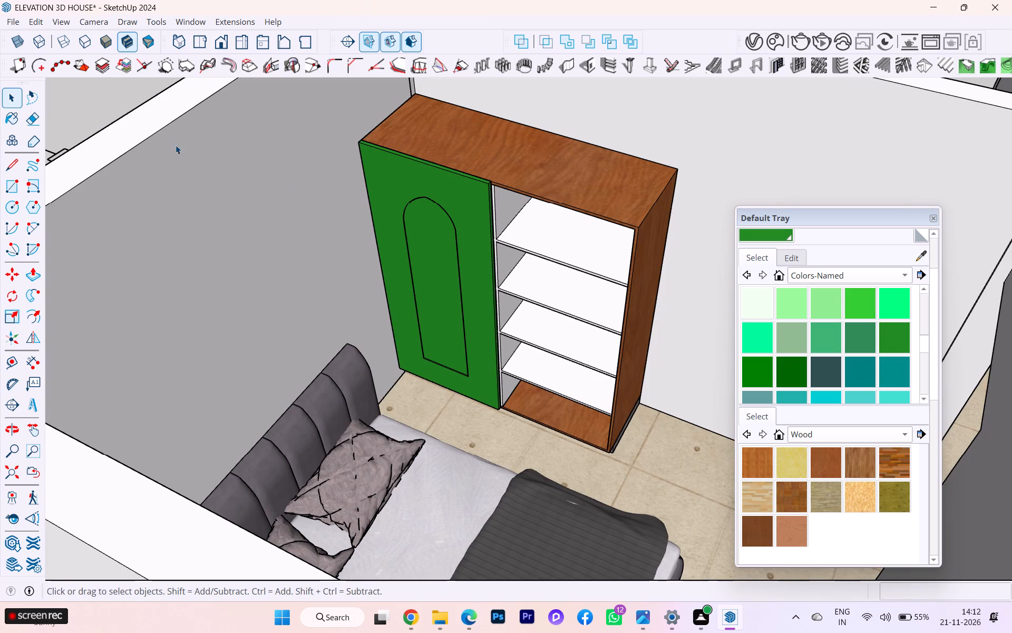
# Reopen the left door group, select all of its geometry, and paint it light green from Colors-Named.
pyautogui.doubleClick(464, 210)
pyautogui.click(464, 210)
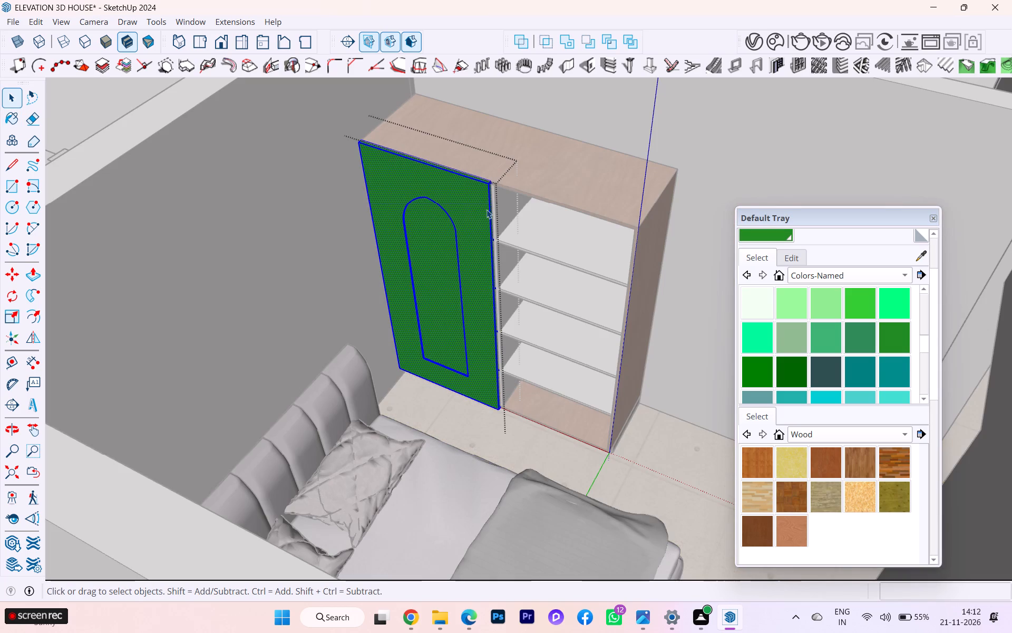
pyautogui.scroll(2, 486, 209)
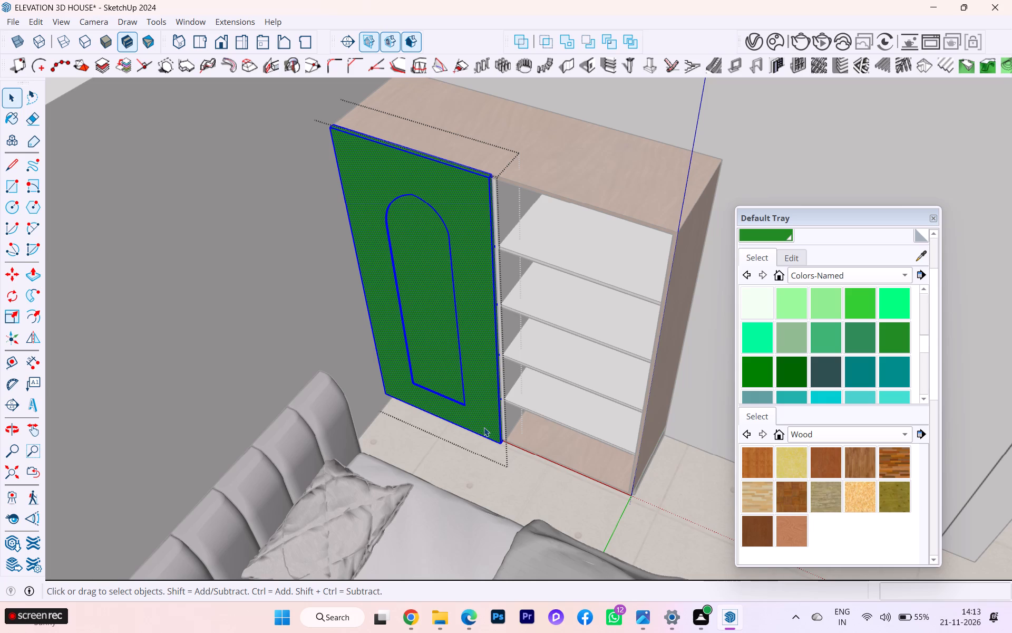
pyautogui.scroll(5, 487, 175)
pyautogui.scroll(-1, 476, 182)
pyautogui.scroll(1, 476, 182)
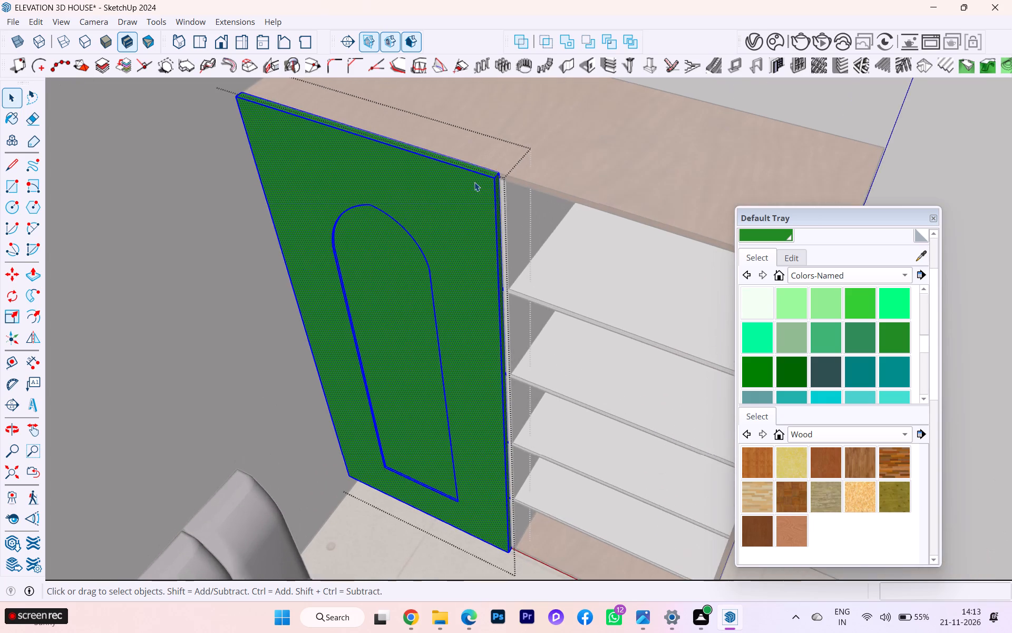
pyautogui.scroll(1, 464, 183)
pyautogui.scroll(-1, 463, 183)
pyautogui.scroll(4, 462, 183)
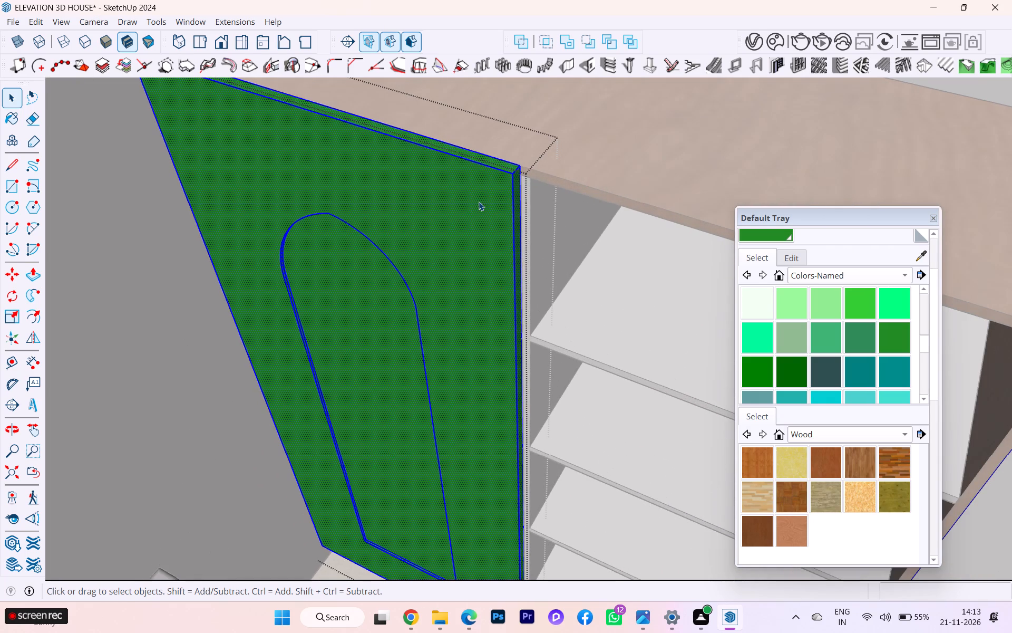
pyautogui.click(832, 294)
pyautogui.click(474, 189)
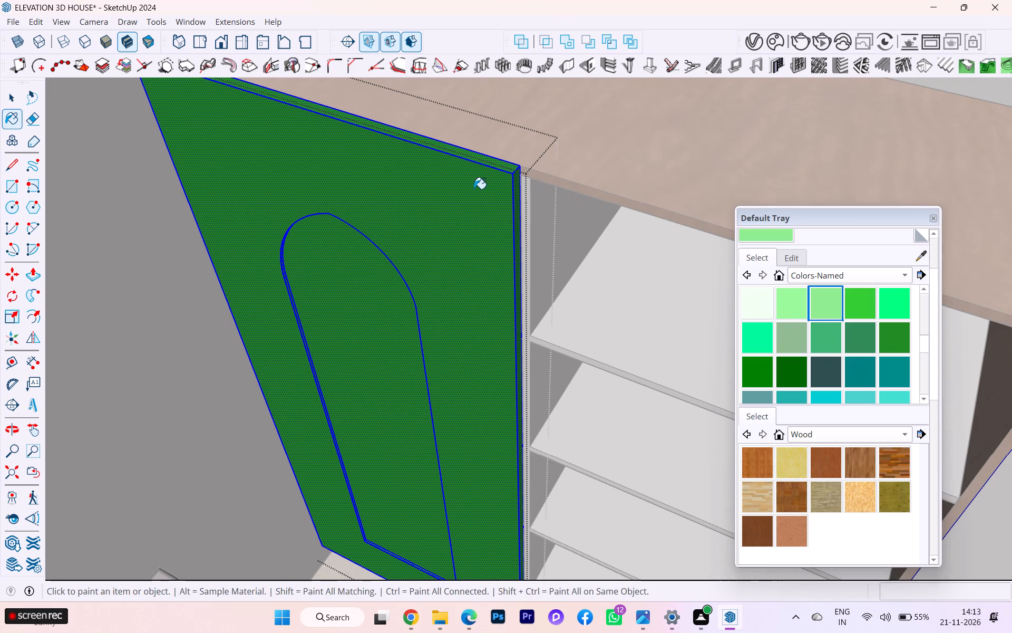
# Repaint all of the left door's selected geometry pale goldenrod from Colors-Named.
pyautogui.scroll(-2, 493, 228)
pyautogui.scroll(4, 834, 328)
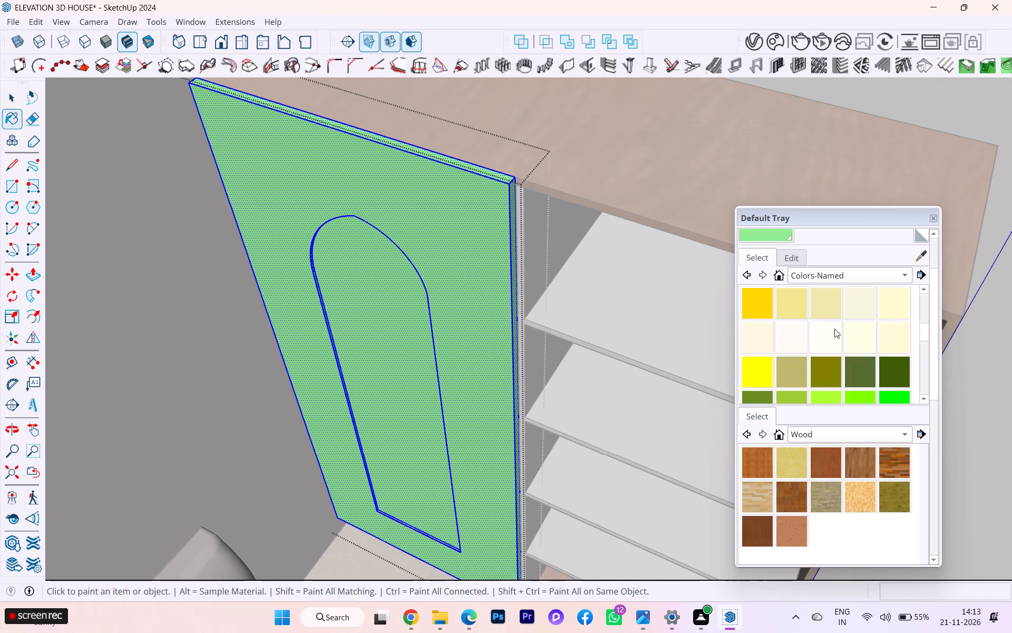
pyautogui.click(825, 300)
pyautogui.click(489, 212)
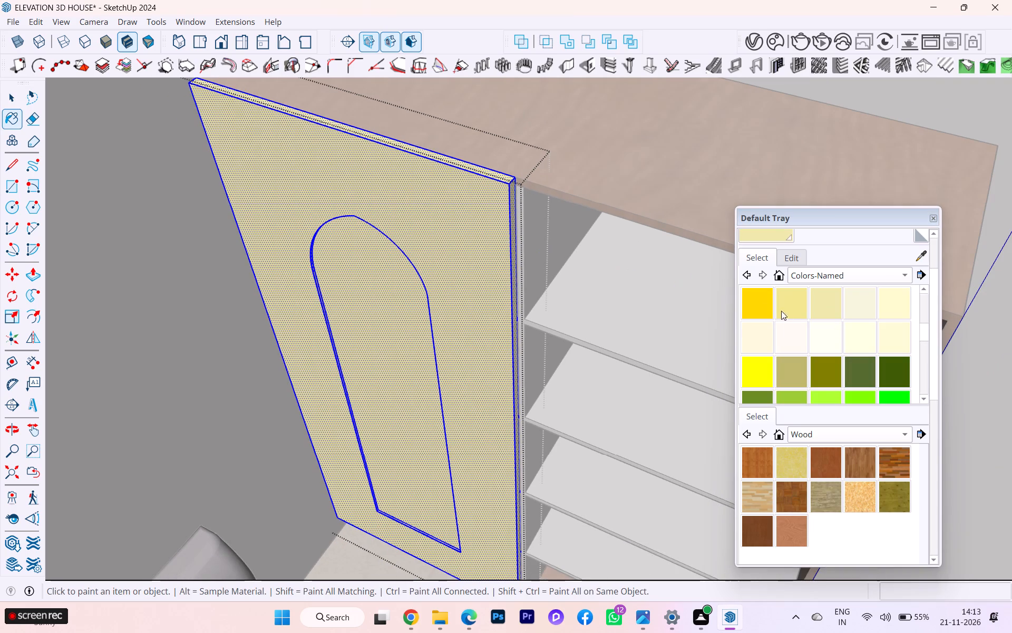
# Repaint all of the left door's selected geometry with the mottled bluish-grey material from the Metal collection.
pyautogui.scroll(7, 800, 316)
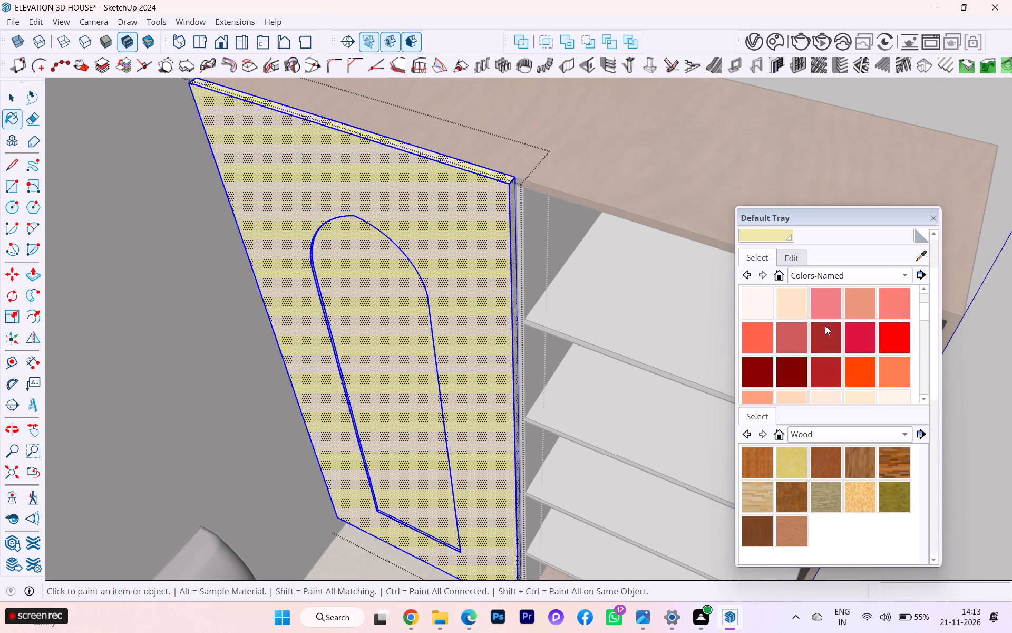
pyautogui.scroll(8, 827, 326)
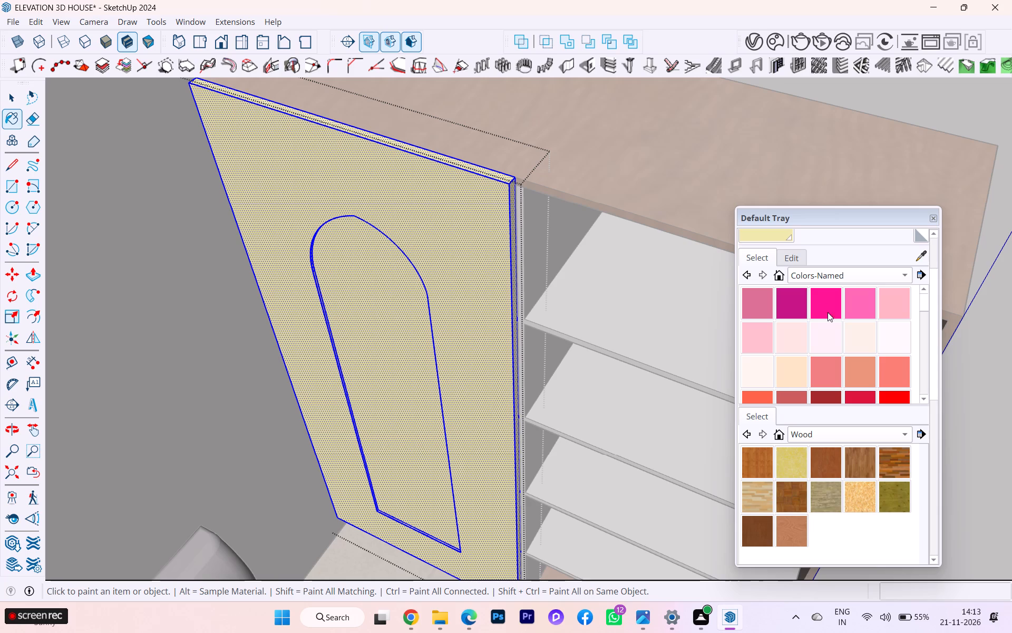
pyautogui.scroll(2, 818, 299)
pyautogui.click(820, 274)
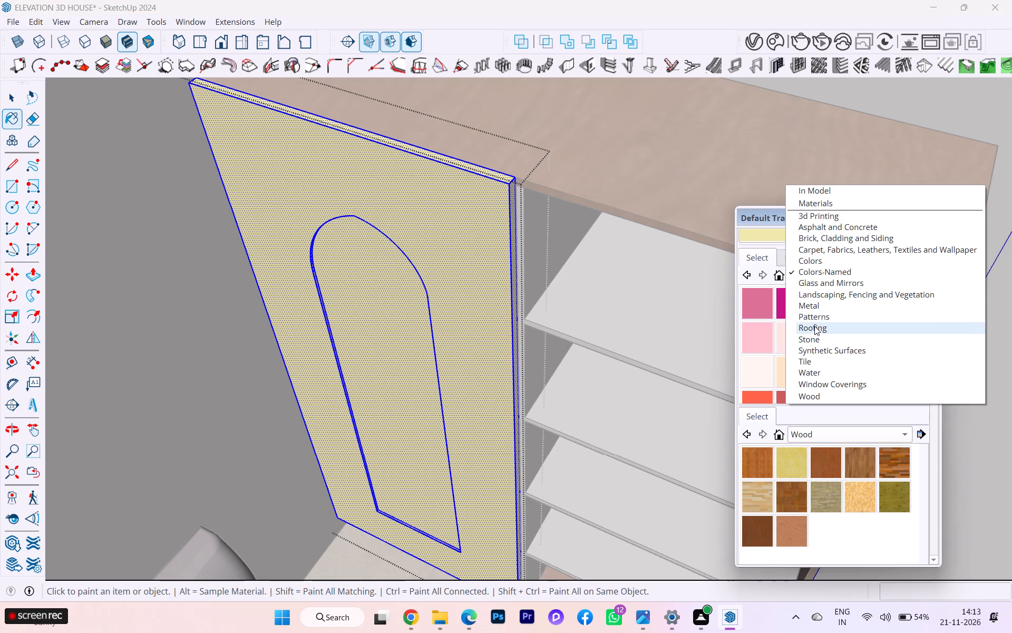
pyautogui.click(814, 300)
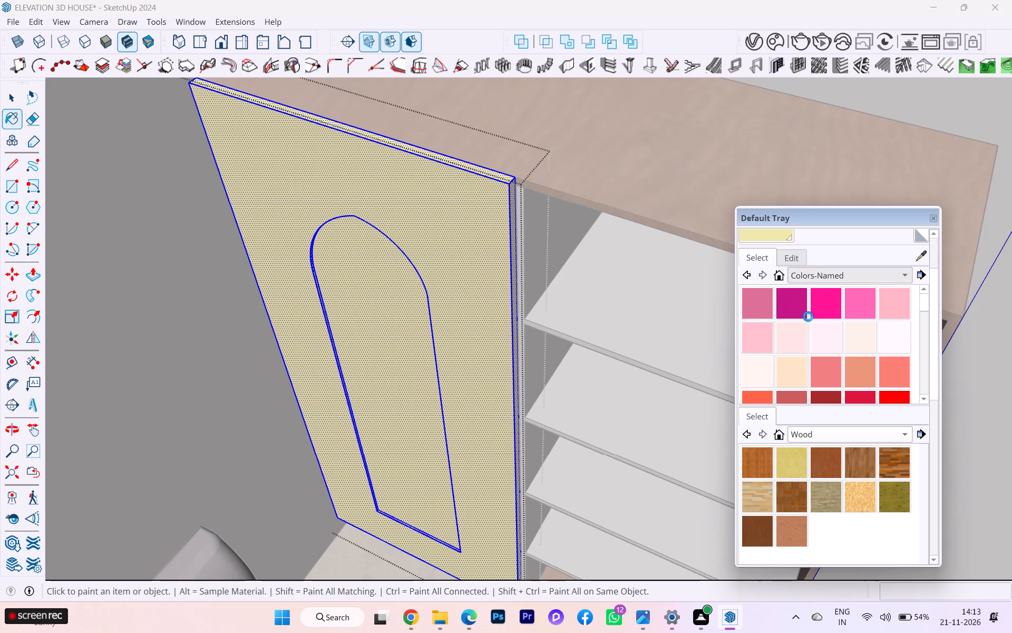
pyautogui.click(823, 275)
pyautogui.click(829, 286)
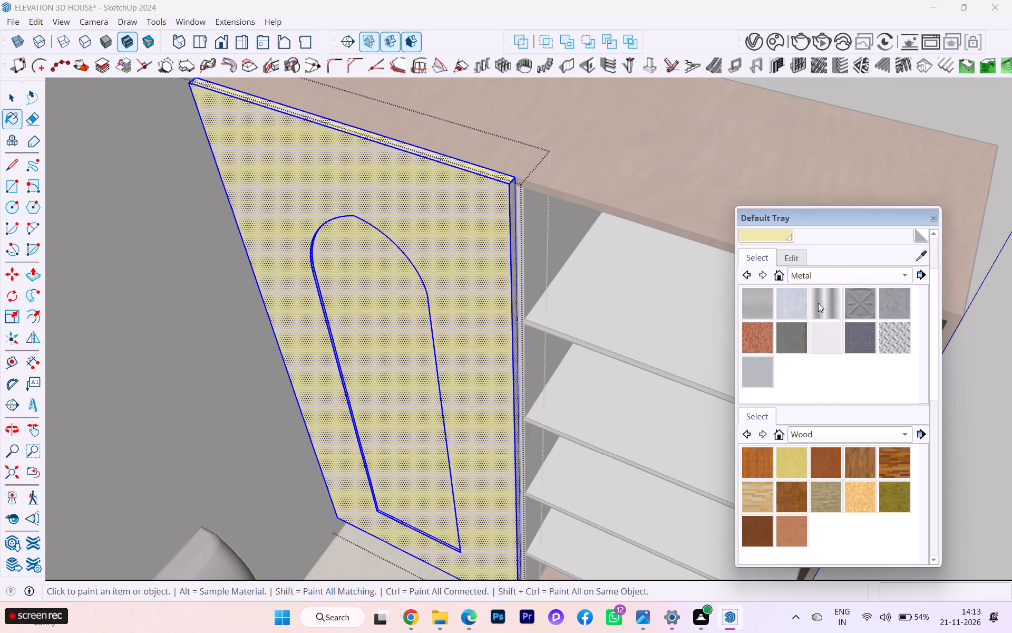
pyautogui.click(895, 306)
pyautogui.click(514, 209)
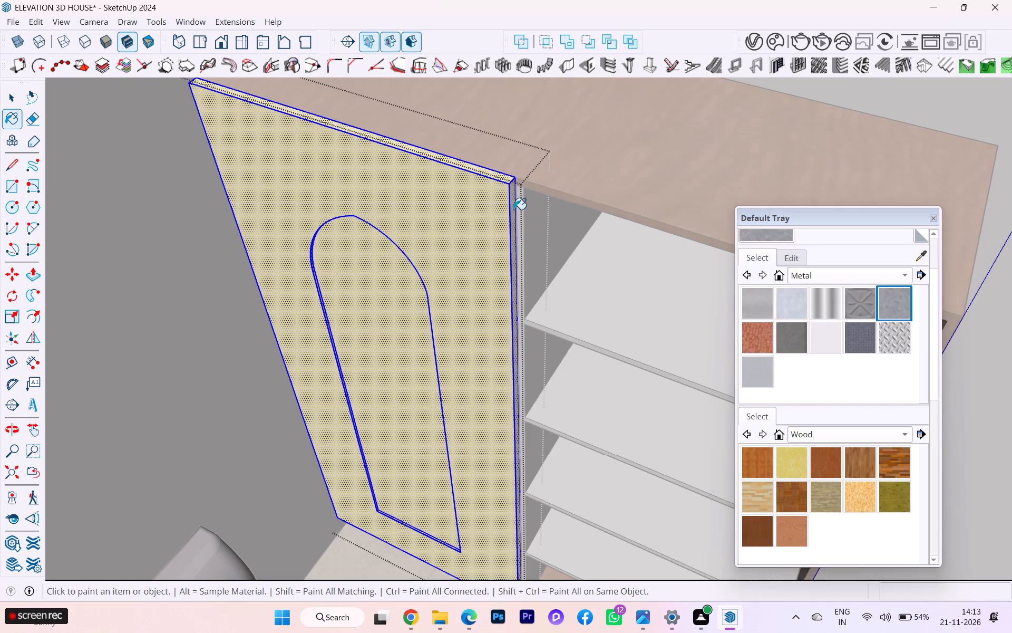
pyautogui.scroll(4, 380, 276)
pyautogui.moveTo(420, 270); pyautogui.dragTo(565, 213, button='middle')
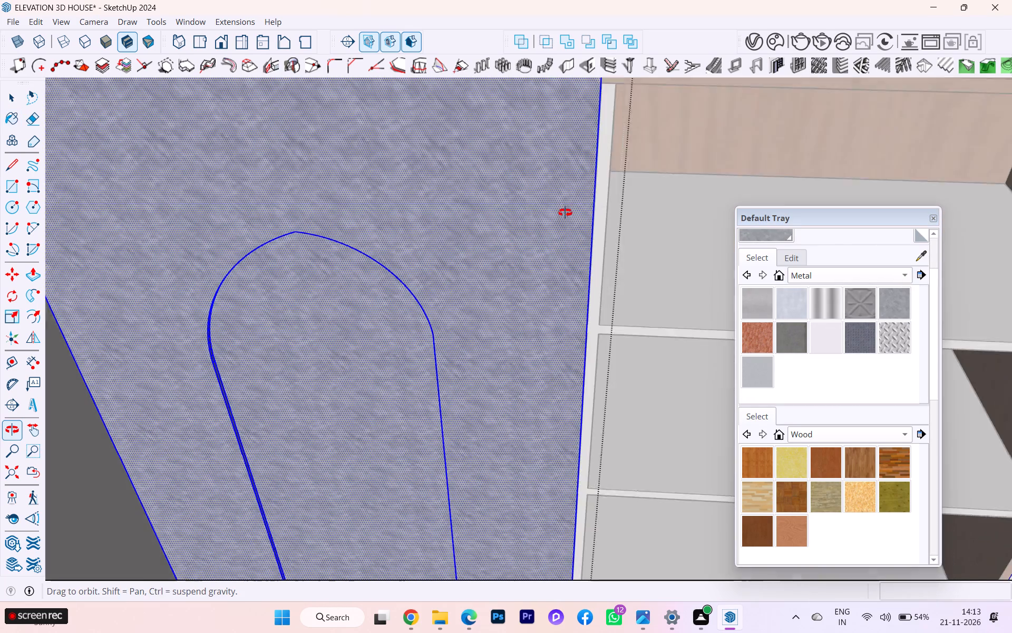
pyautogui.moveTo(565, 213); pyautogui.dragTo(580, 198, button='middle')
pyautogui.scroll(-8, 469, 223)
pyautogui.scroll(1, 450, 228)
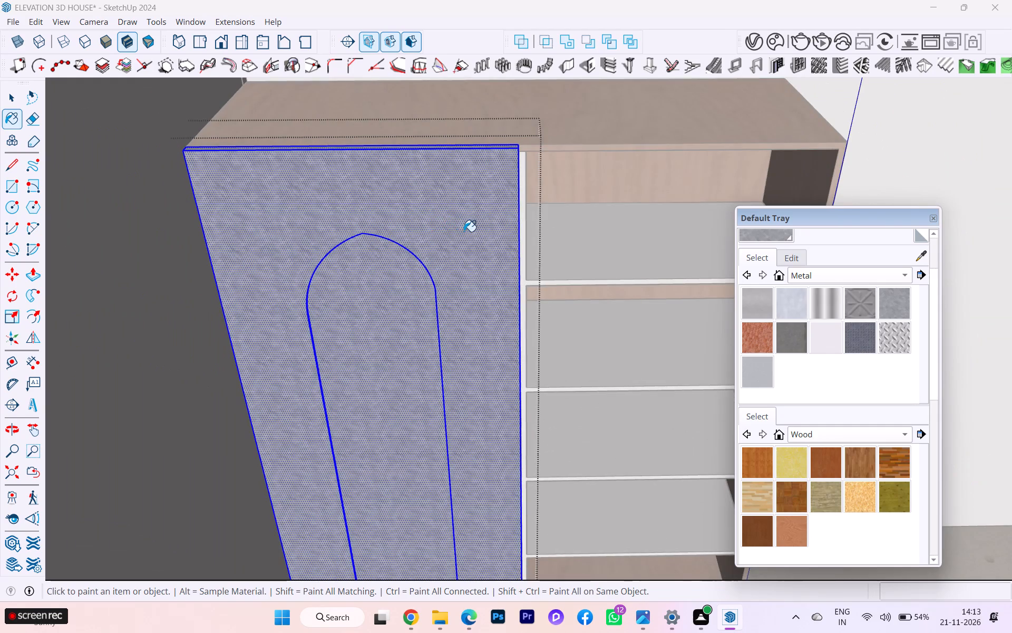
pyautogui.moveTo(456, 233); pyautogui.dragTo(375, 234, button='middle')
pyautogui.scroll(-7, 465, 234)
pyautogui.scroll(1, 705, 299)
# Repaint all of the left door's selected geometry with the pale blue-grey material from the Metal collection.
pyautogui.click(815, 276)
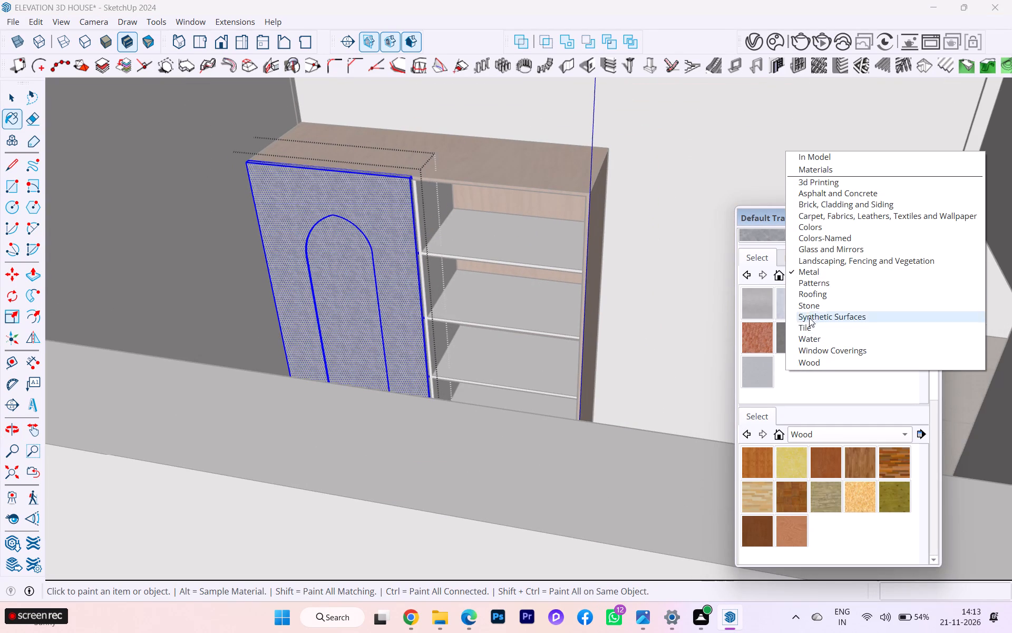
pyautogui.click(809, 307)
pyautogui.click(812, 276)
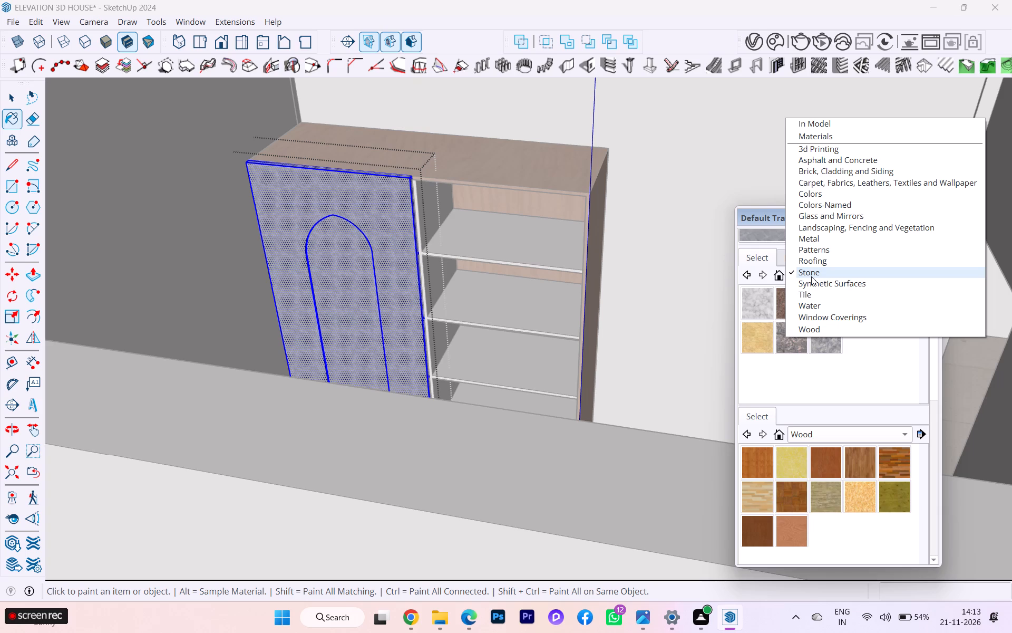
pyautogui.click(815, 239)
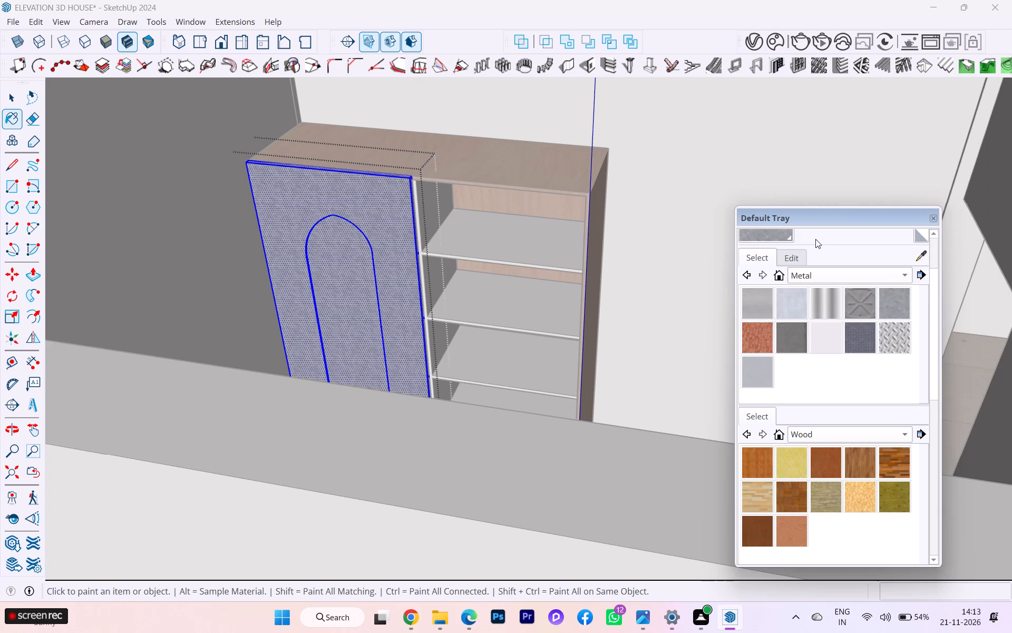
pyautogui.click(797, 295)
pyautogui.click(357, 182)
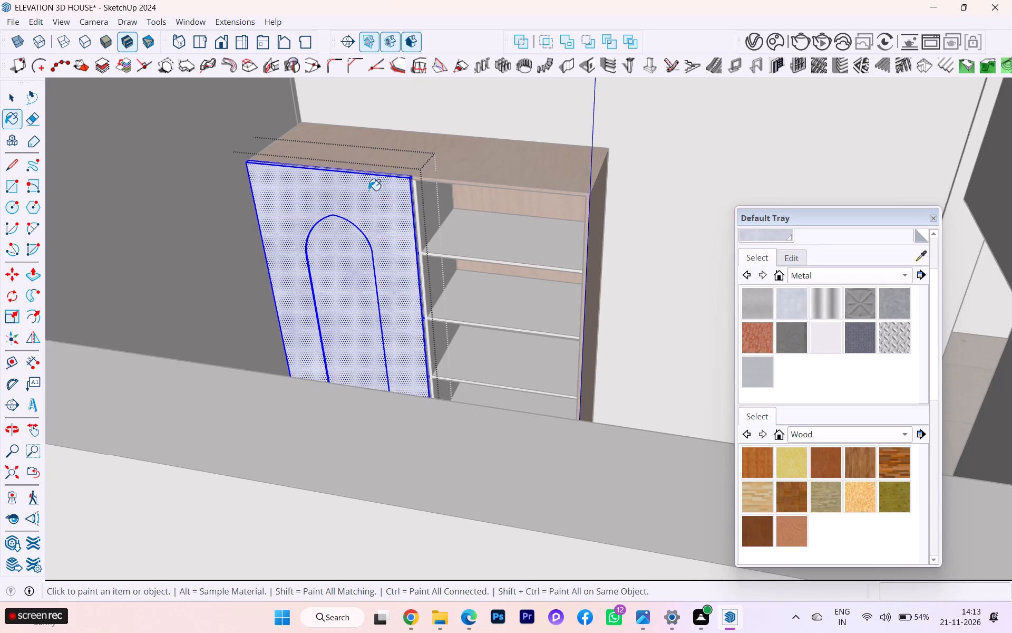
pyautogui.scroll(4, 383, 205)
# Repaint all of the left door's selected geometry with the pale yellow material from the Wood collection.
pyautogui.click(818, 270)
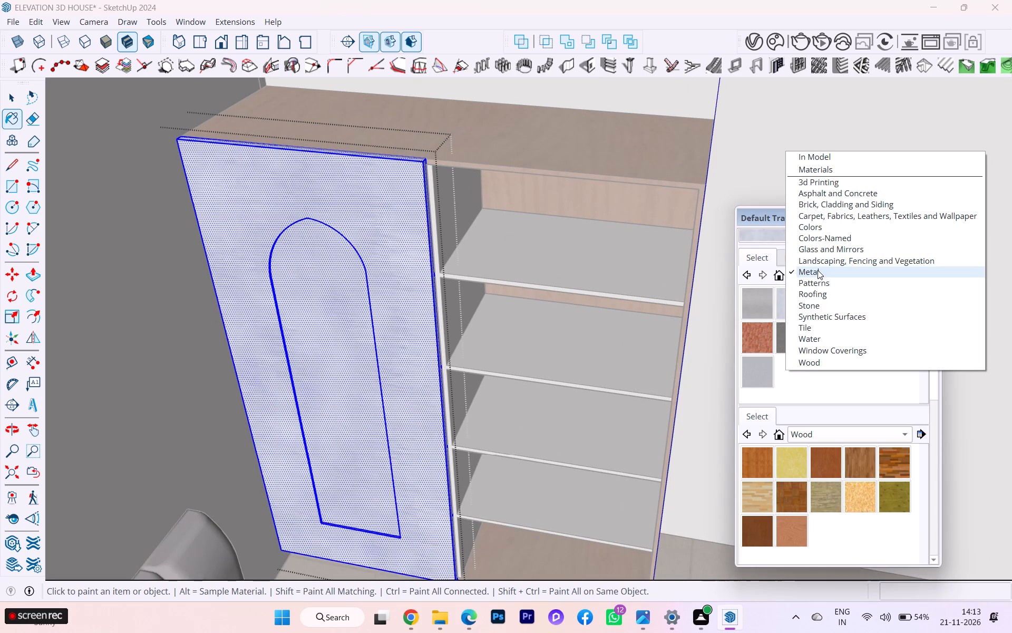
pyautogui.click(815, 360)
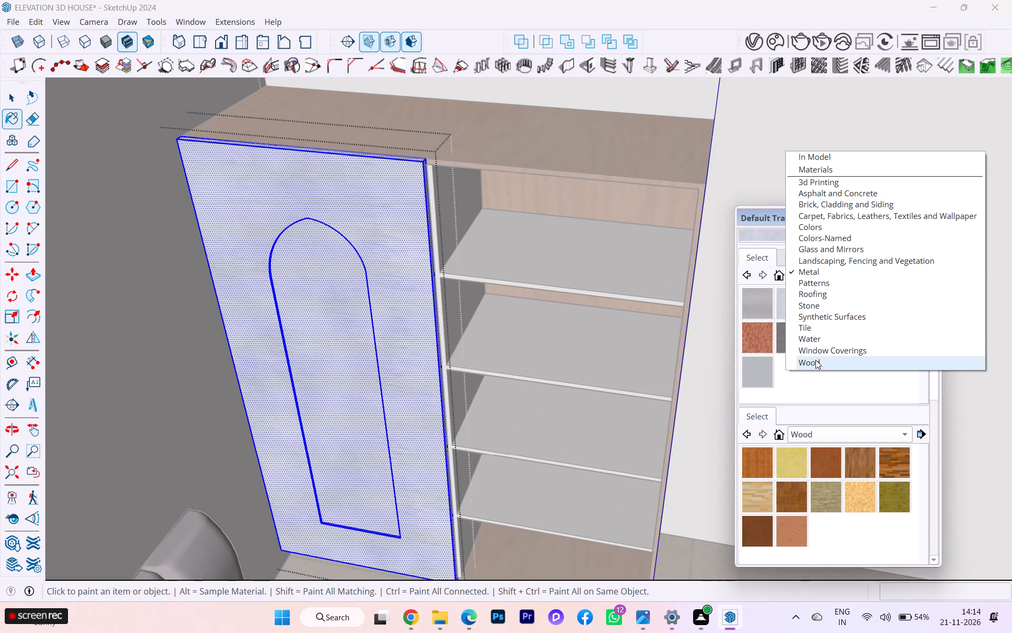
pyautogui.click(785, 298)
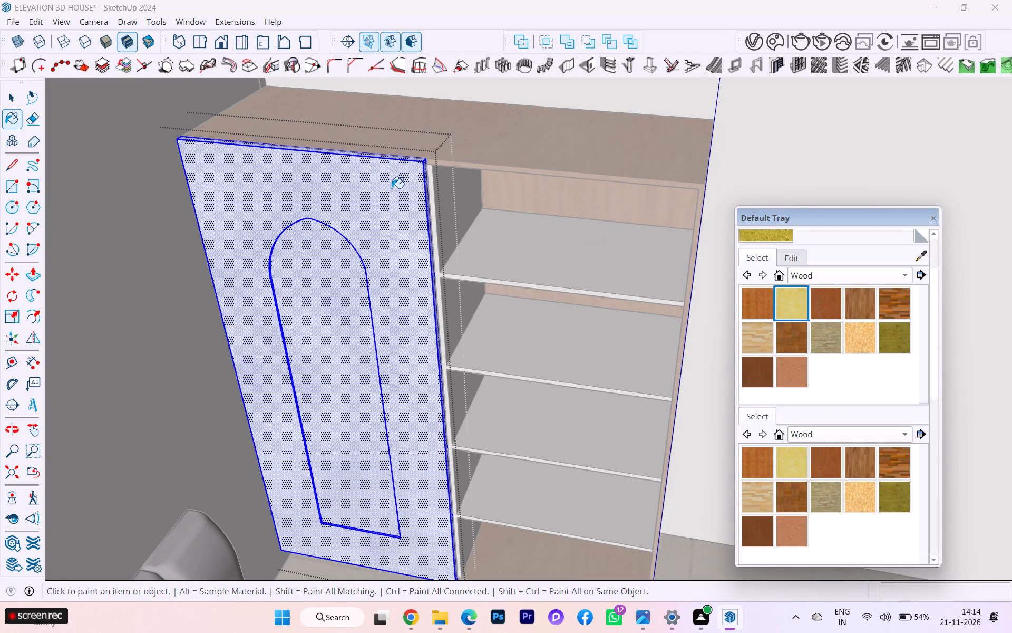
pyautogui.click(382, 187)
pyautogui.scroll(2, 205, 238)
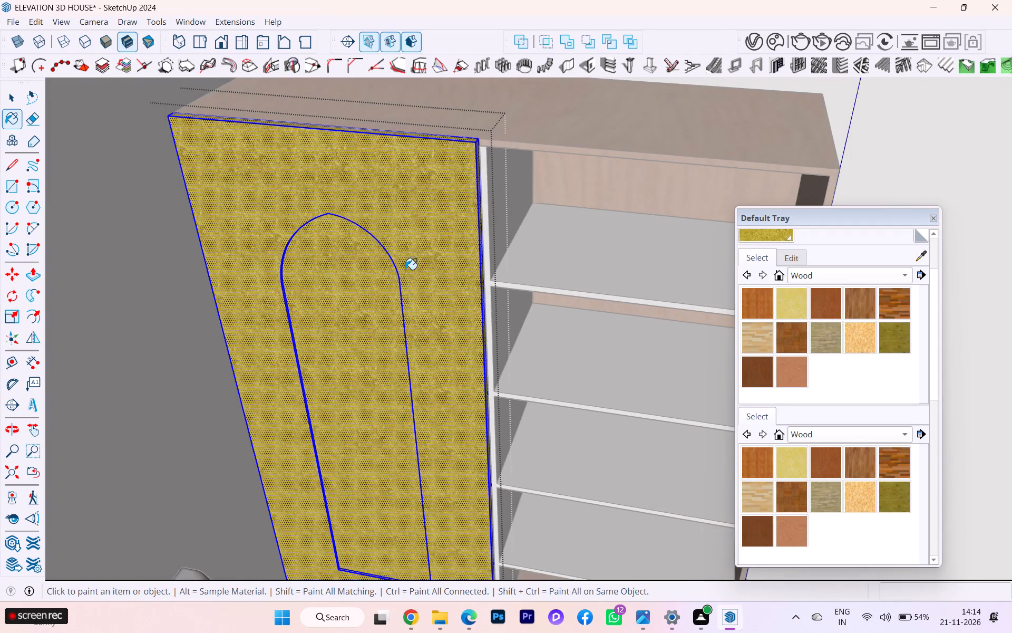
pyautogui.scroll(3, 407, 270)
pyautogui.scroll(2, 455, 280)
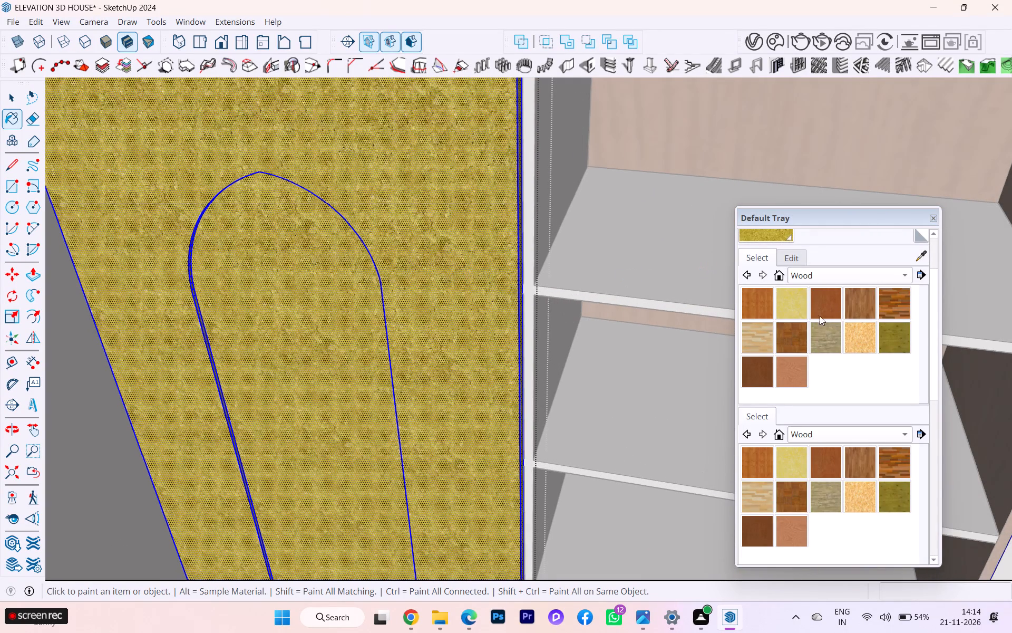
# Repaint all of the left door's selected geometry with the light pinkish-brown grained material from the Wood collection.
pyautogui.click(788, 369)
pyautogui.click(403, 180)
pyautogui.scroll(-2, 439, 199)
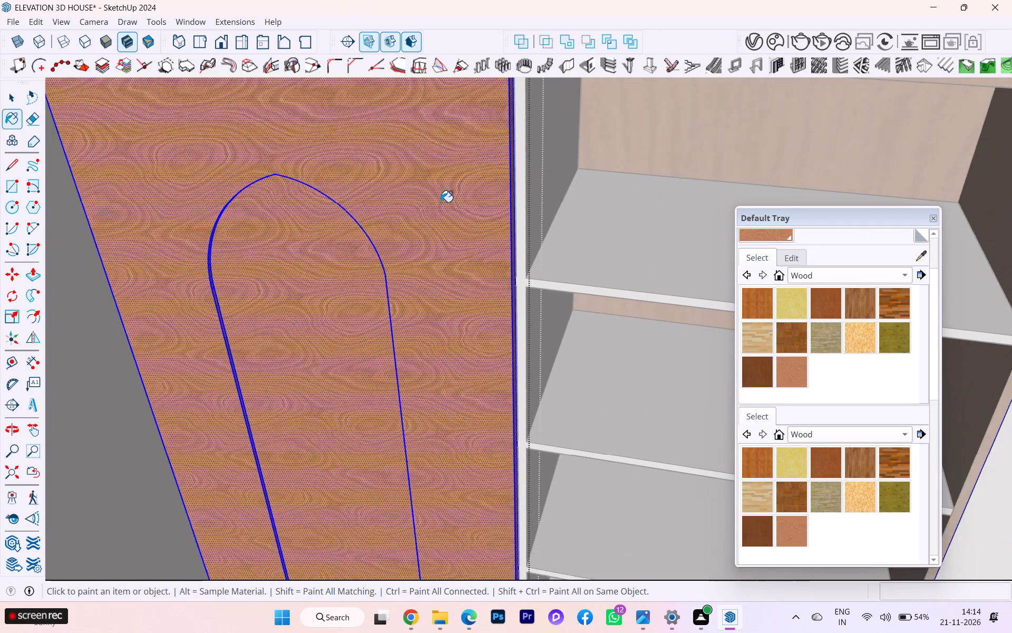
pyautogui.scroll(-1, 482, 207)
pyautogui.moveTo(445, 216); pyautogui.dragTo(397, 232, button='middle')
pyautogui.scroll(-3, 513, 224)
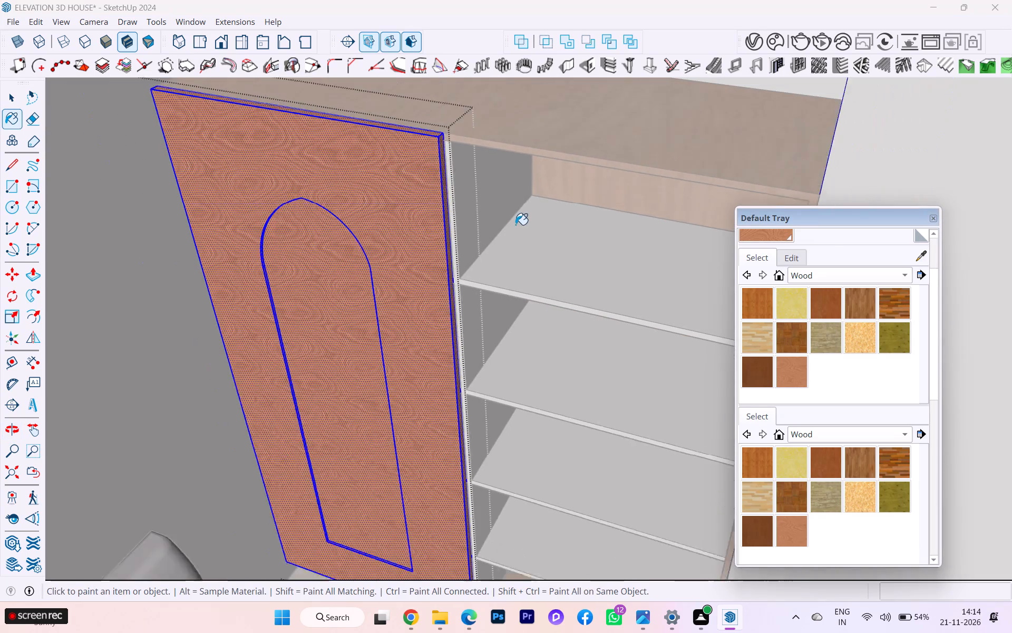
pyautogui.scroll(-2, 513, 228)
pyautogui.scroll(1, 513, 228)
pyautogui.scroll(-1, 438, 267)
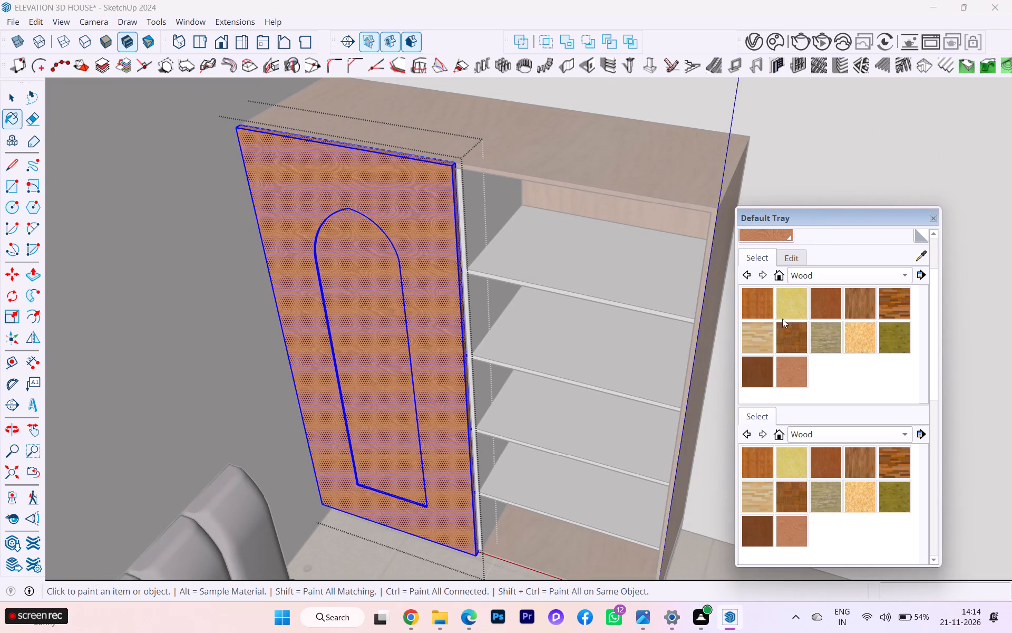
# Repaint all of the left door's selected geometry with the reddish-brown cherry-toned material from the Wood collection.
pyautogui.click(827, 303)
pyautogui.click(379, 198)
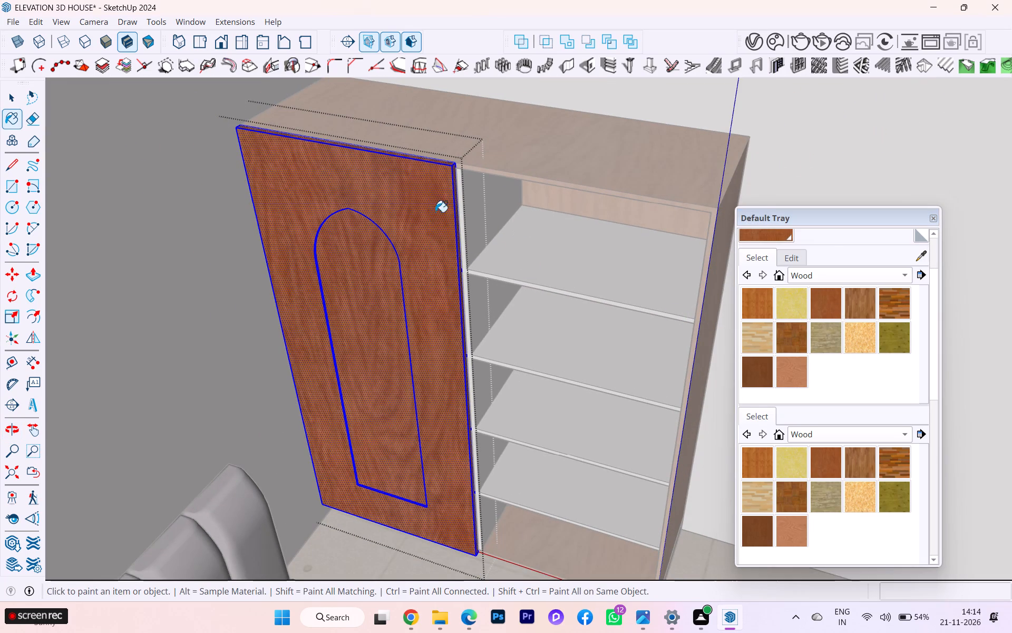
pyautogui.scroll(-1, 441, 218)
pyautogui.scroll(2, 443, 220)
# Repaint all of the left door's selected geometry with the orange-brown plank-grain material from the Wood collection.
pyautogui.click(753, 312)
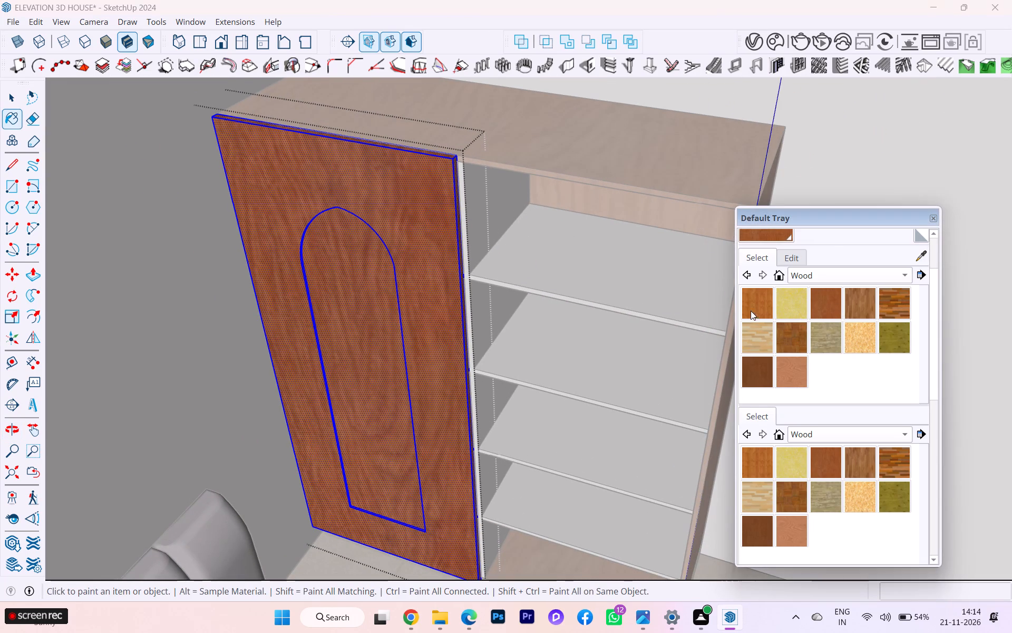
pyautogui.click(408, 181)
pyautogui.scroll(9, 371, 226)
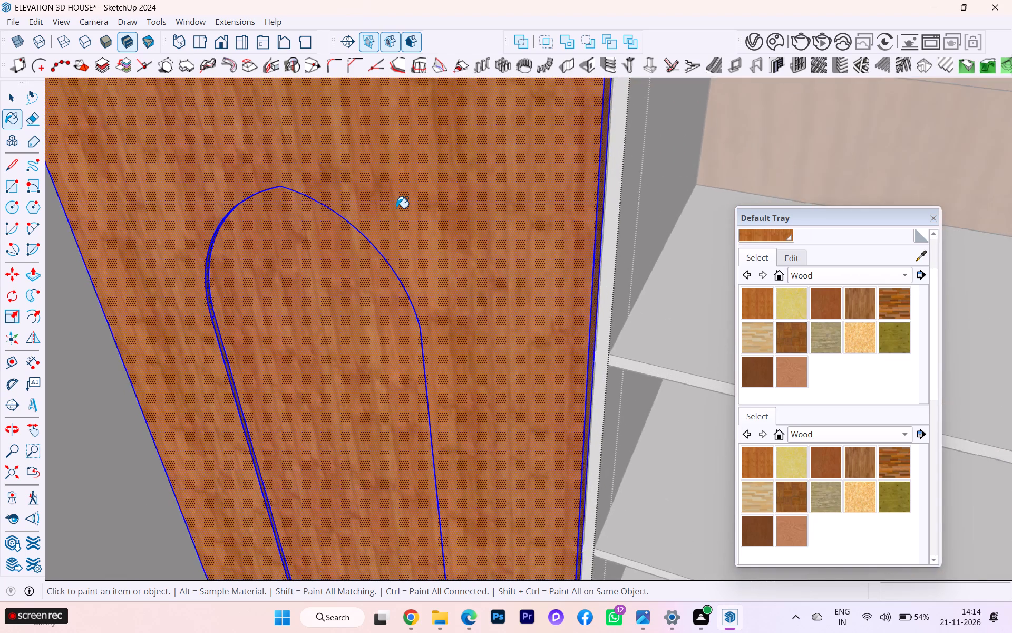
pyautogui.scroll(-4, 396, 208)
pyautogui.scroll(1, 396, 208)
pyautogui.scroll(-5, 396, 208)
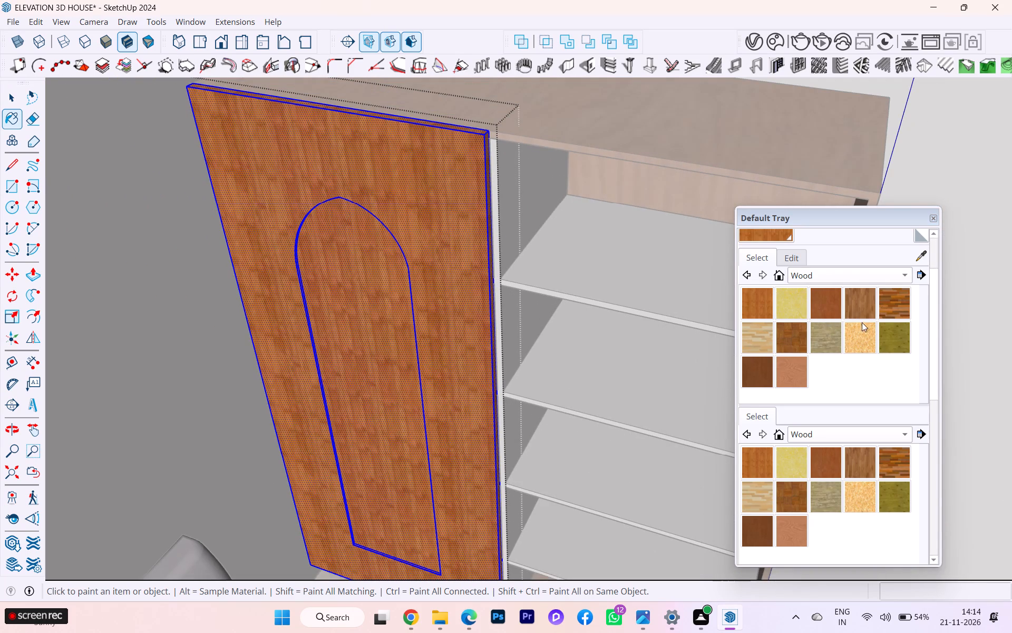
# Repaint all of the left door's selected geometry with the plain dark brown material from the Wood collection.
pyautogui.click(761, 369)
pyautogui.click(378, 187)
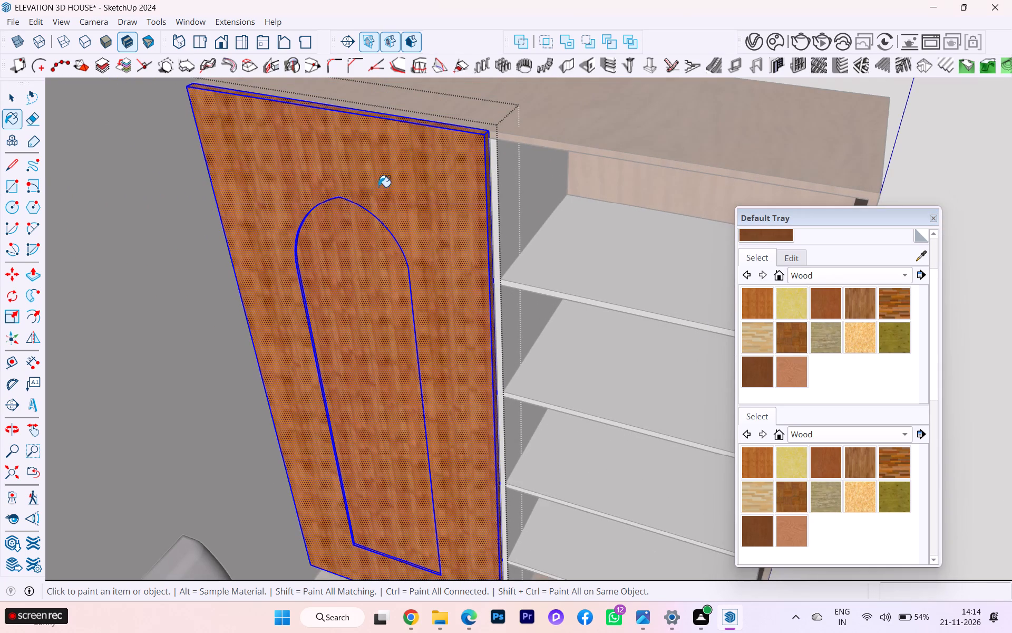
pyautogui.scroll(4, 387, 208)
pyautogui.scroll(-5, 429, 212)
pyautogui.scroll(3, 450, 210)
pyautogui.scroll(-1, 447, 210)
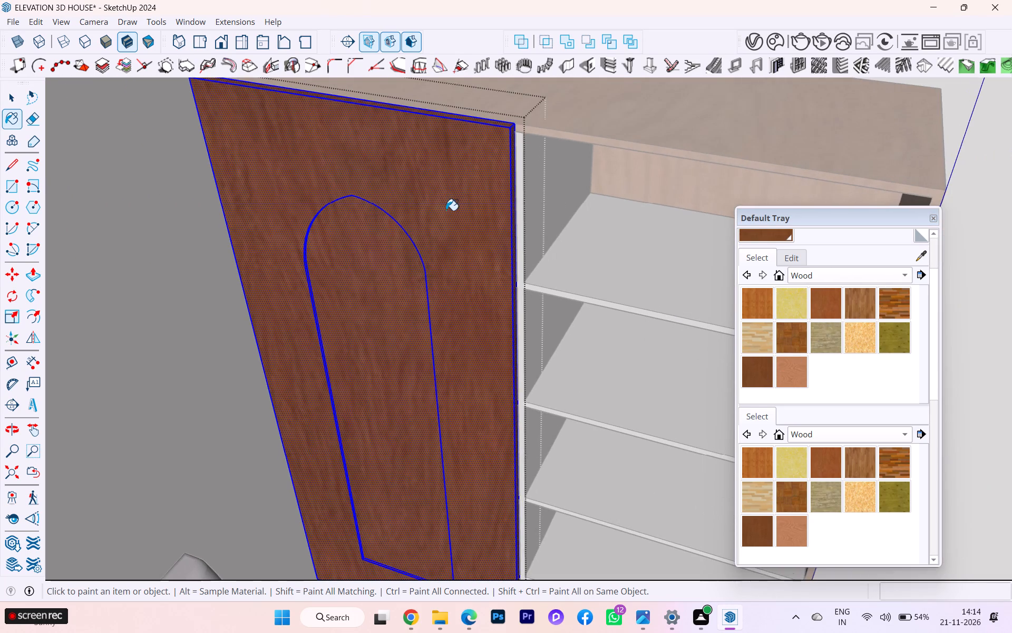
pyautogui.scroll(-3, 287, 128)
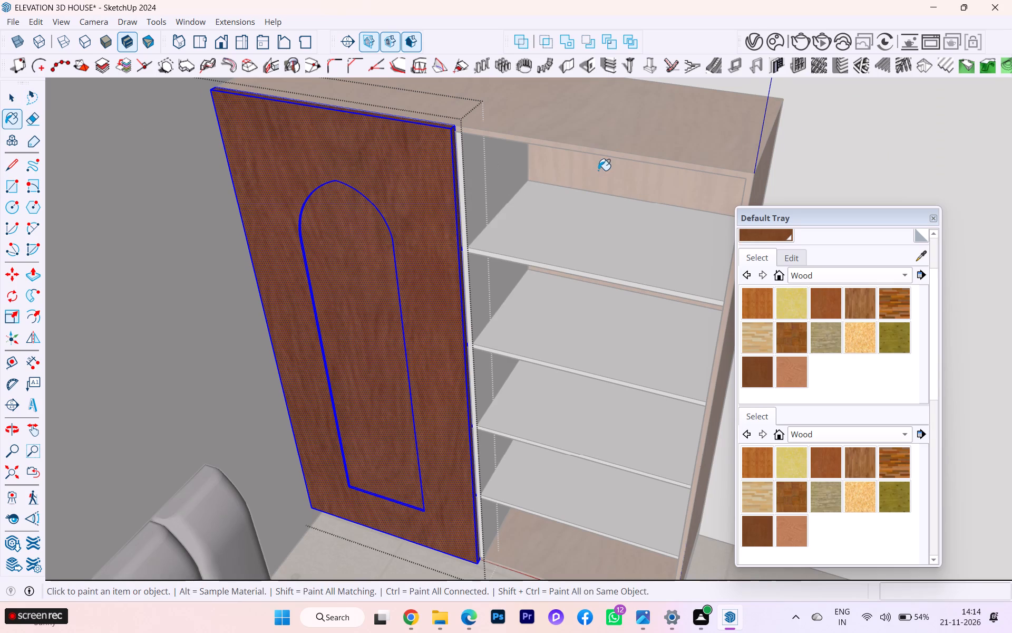
# Sample the wood material from the wardrobe's top and paint all of the left door's selected geometry with it.
pyautogui.click(12, 100)
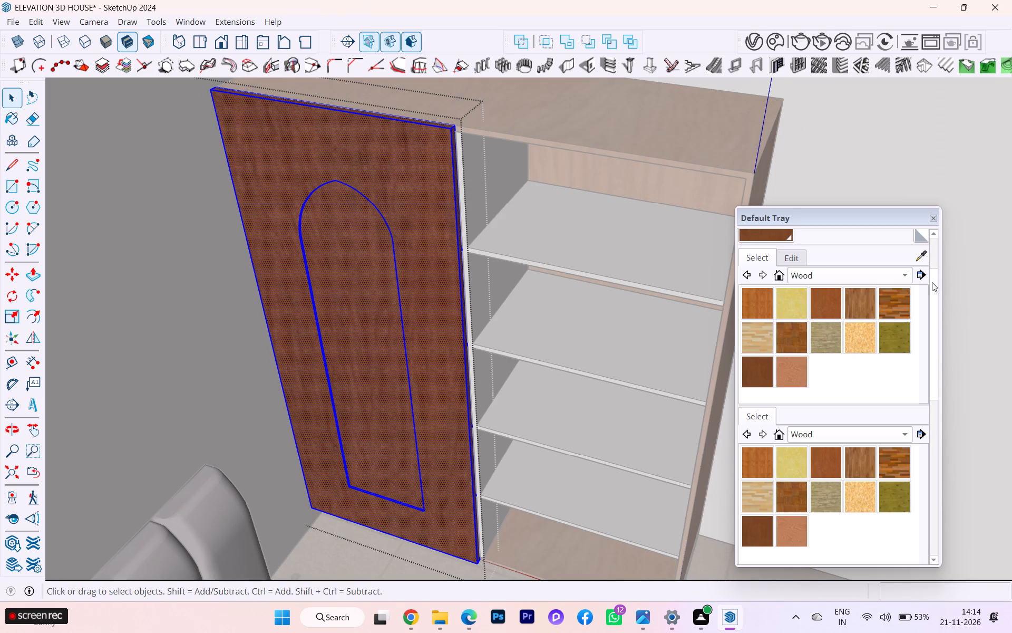
pyautogui.click(919, 252)
pyautogui.click(715, 148)
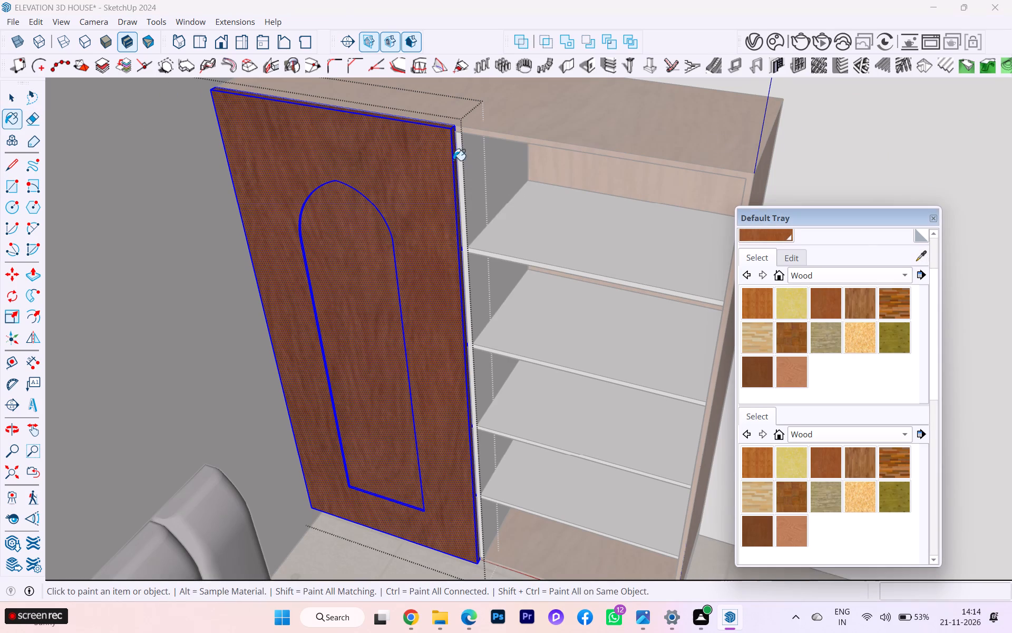
pyautogui.click(404, 158)
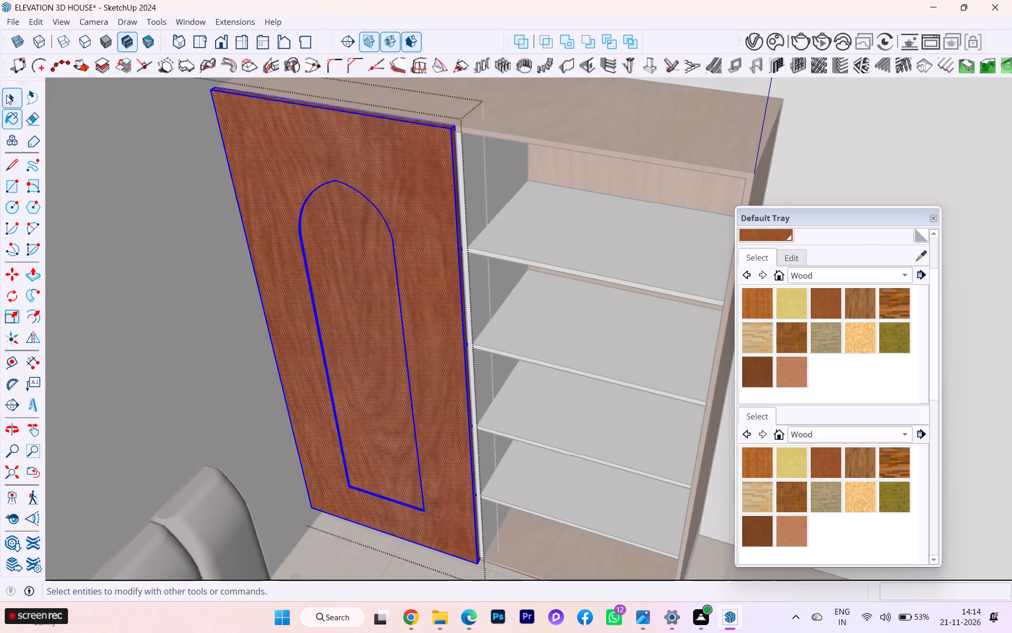
# Select the left door's recessed arched panel face with its edges and paint it with the pale yellow Wood material.
pyautogui.click(6, 95)
pyautogui.doubleClick(373, 262)
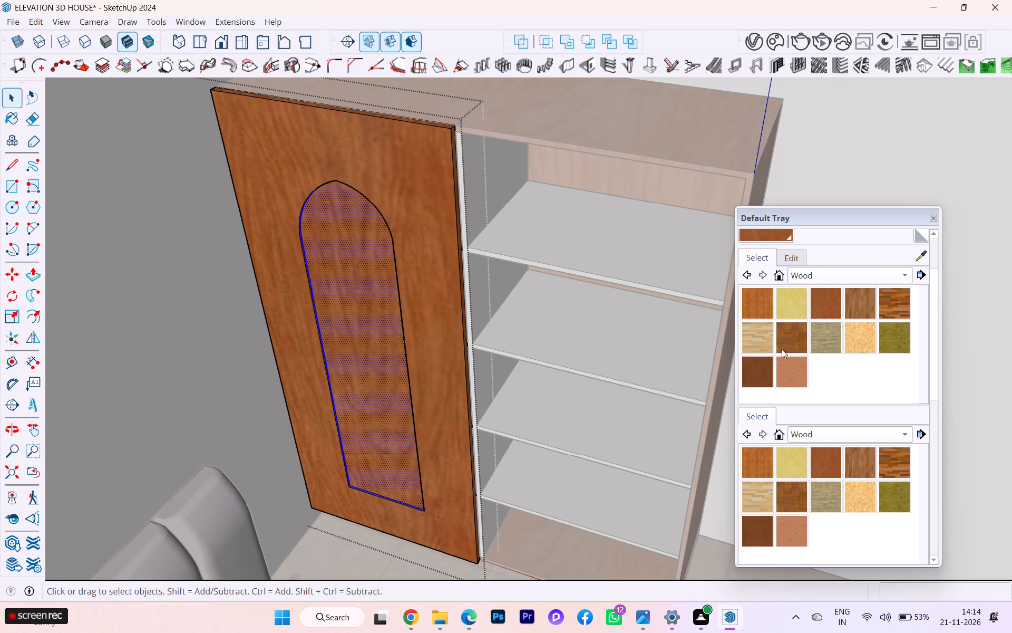
pyautogui.scroll(-2, 768, 321)
pyautogui.click(791, 305)
pyautogui.click(355, 285)
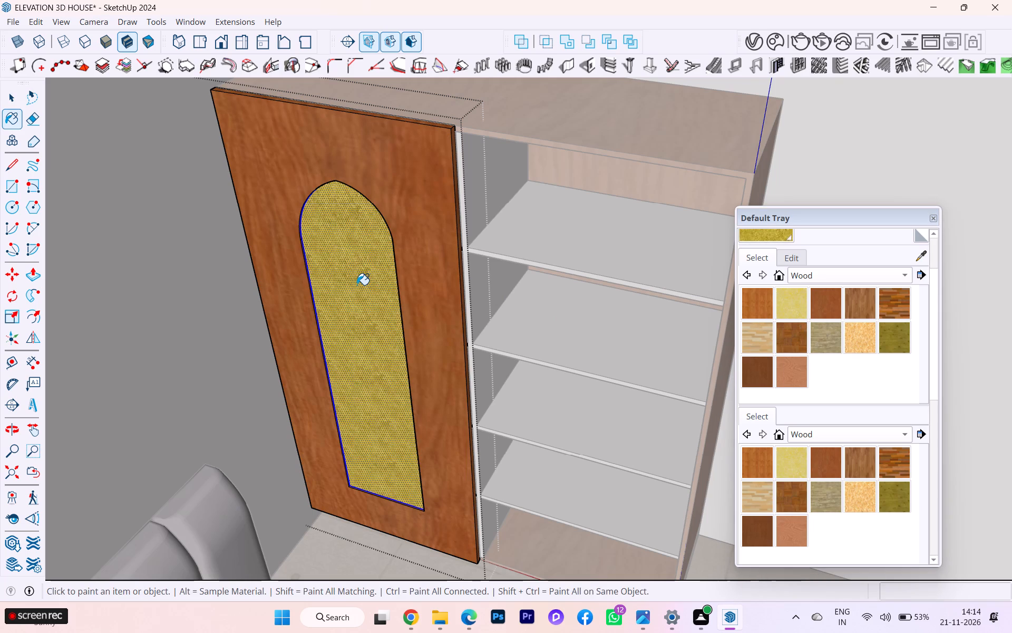
pyautogui.scroll(-8, 357, 285)
pyautogui.scroll(2, 360, 282)
pyautogui.scroll(-7, 360, 282)
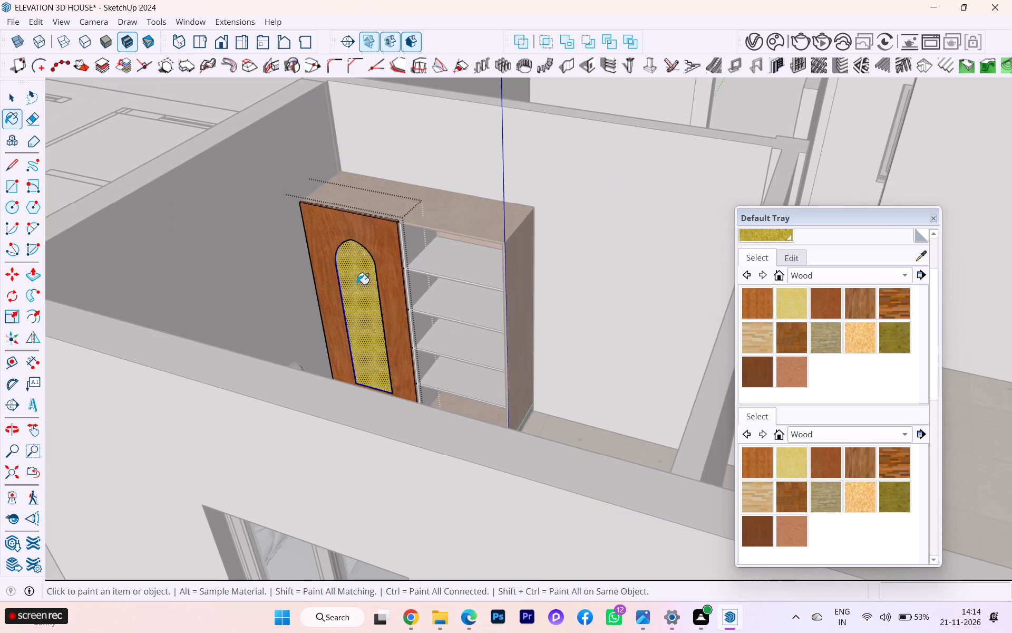
# Leave the left door's editing and examine the painted door and arched panel against the rest of the wardrobe.
pyautogui.click(12, 99)
pyautogui.click(136, 133)
pyautogui.scroll(2, 143, 136)
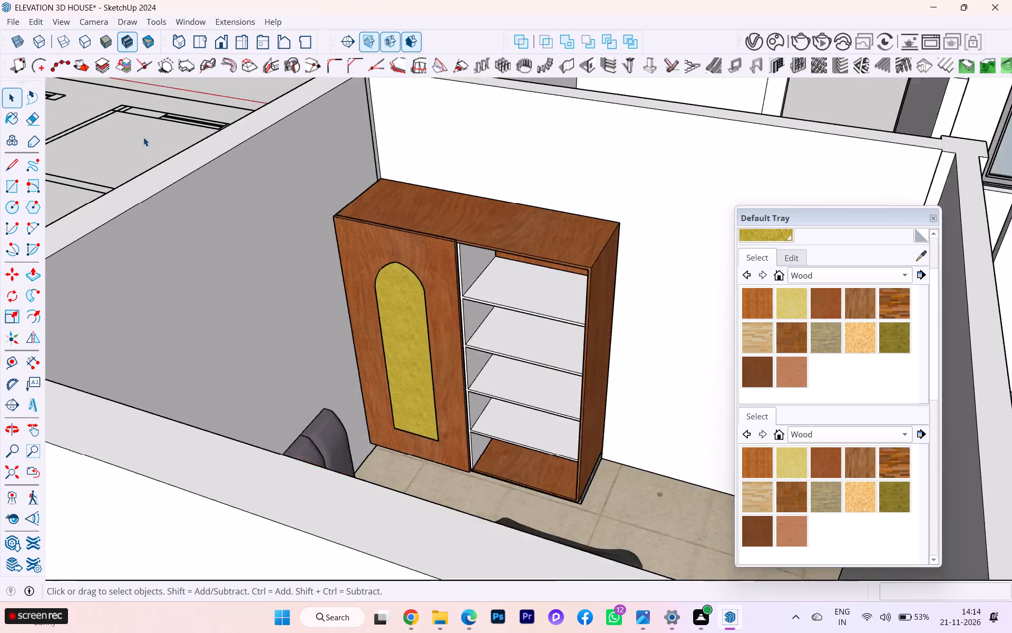
pyautogui.scroll(2, 143, 137)
pyautogui.scroll(-2, 170, 145)
pyautogui.scroll(-1, 215, 152)
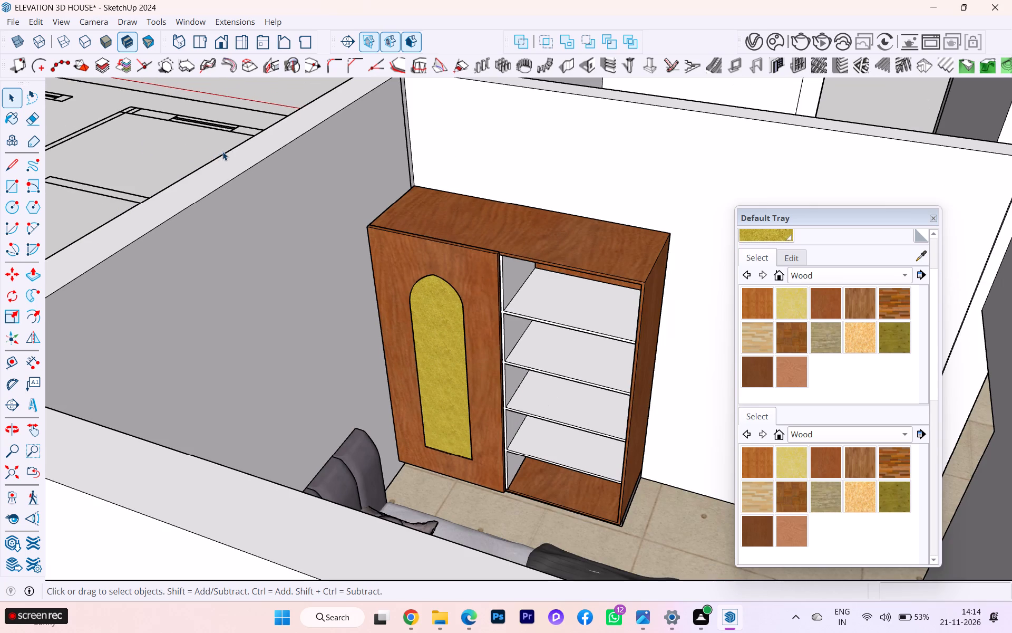
pyautogui.scroll(-2, 180, 186)
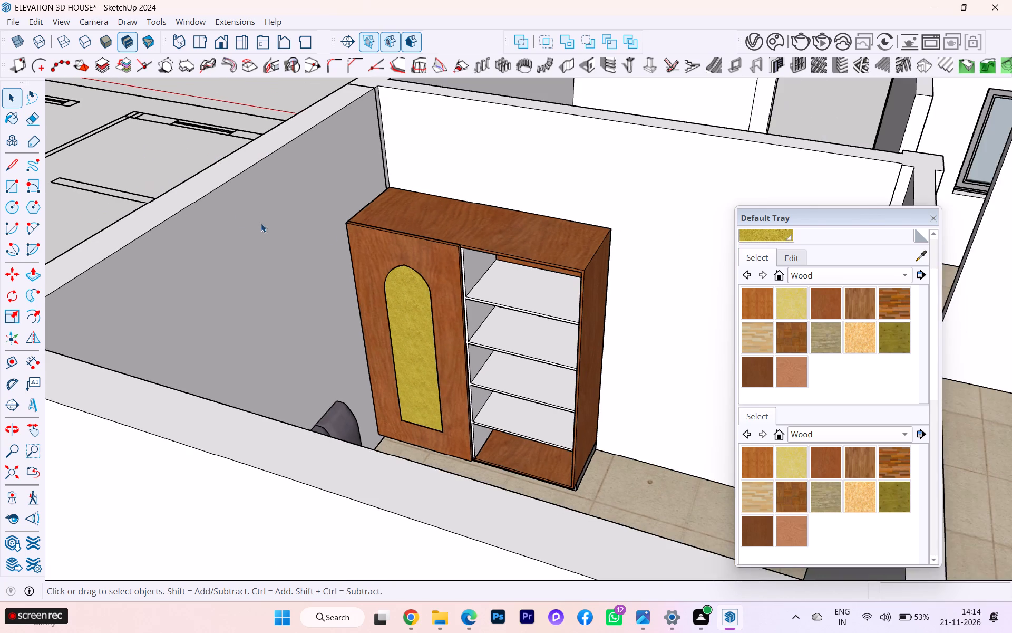
pyautogui.scroll(-1, 385, 251)
pyautogui.moveTo(401, 253); pyautogui.dragTo(490, 266, button='middle')
pyautogui.scroll(2, 466, 287)
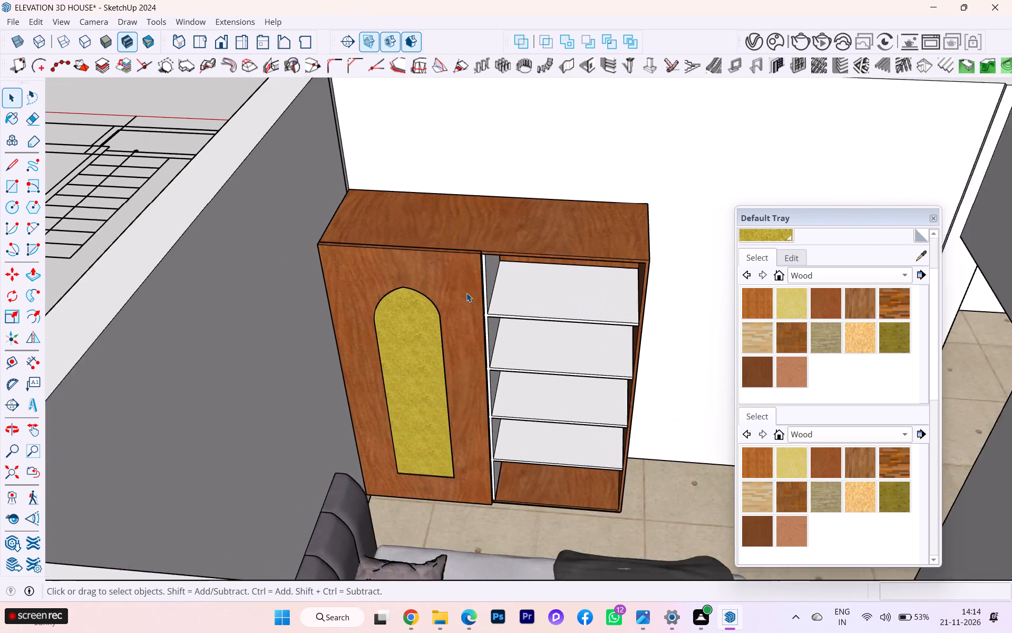
pyautogui.scroll(2, 466, 293)
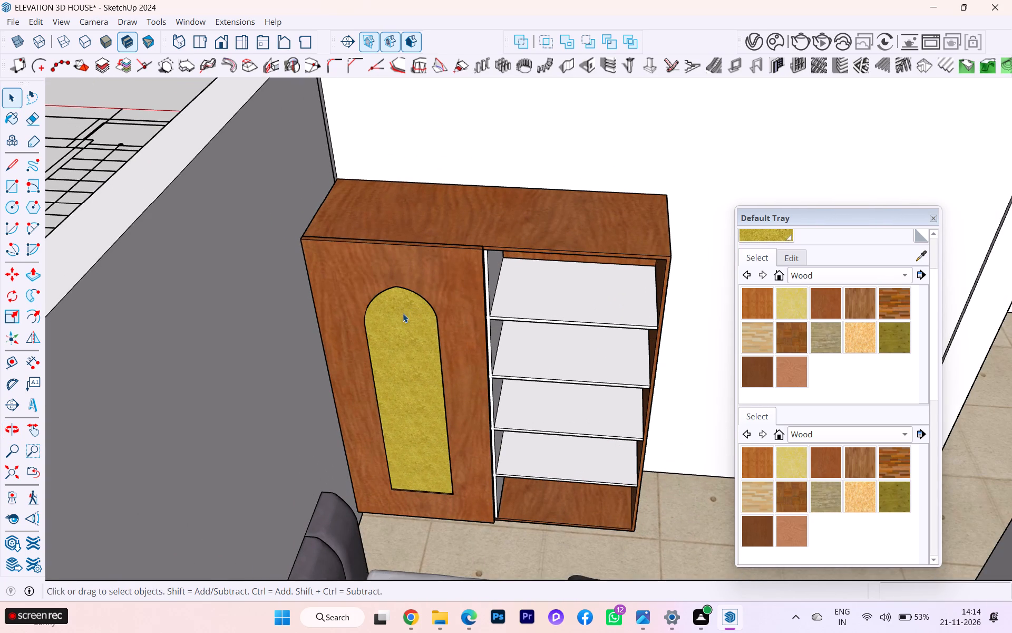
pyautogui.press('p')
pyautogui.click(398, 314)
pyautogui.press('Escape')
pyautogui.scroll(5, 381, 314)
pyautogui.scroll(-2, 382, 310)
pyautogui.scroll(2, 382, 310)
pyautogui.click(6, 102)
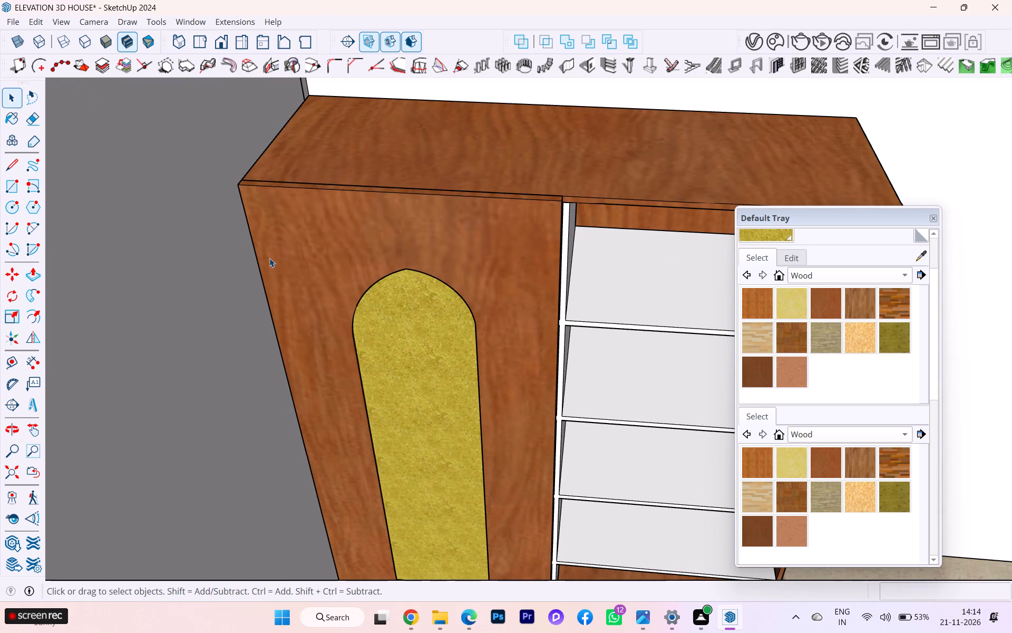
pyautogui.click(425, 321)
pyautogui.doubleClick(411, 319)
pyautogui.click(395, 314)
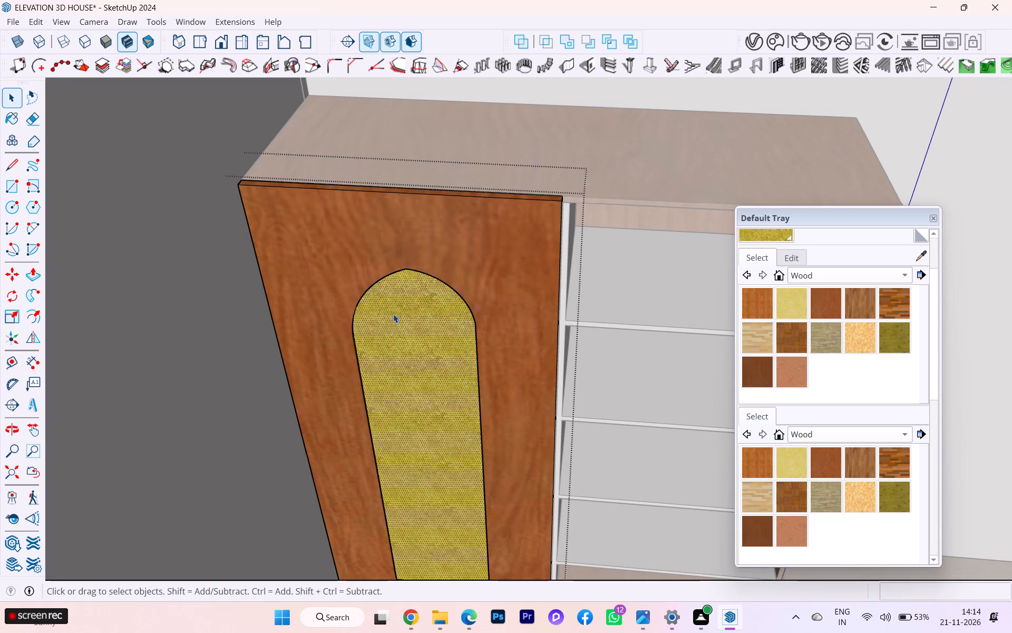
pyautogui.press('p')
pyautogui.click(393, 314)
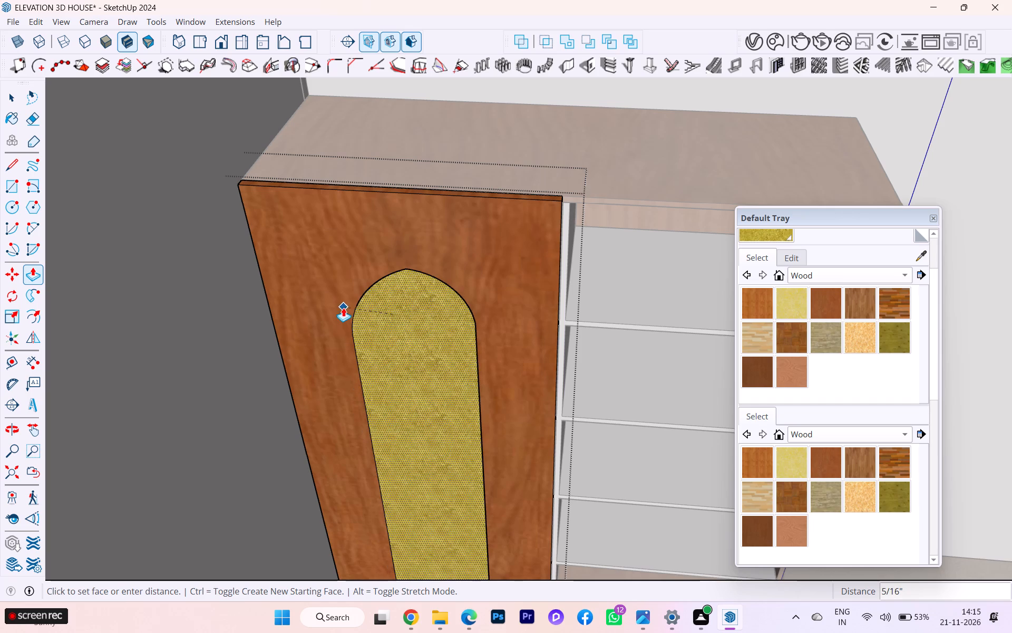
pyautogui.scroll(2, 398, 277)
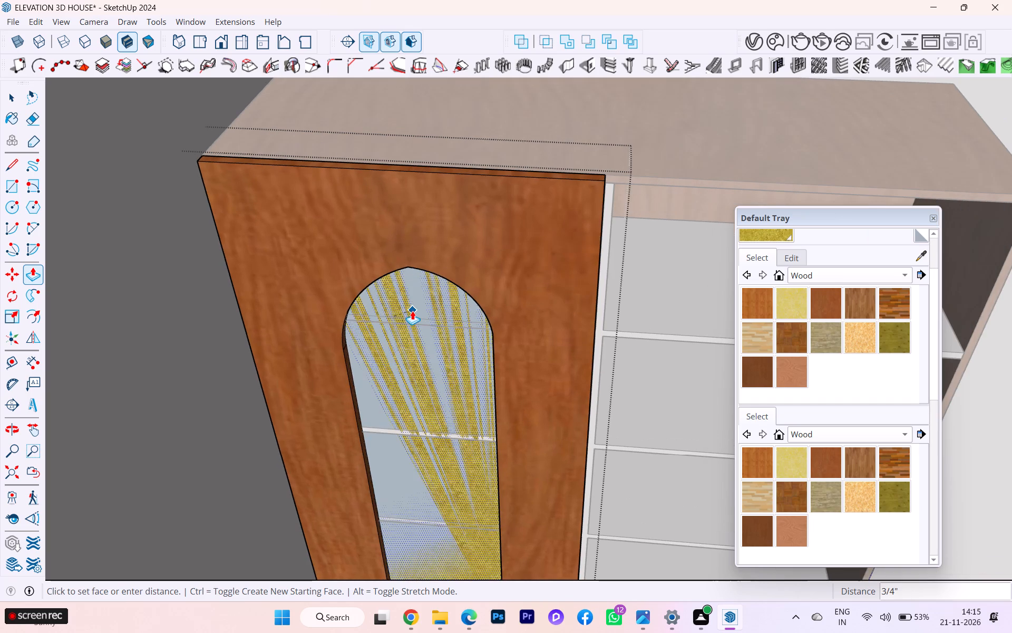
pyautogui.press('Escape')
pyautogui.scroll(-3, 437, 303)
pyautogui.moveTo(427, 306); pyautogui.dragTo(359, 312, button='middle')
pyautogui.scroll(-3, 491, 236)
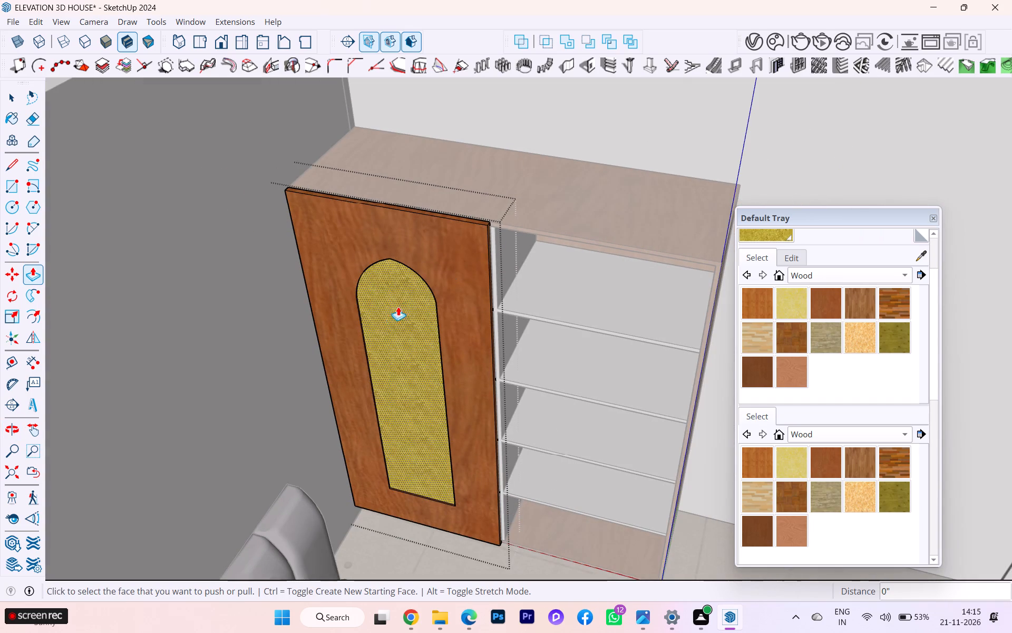
# Undo the left door's wood and colour trials back to the pink door with the light pink arched panel.
pyautogui.hotkey('ctrl', 'z')
pyautogui.hotkey('ctrl', 'z')
pyautogui.hotkey('ctrl', 'z')
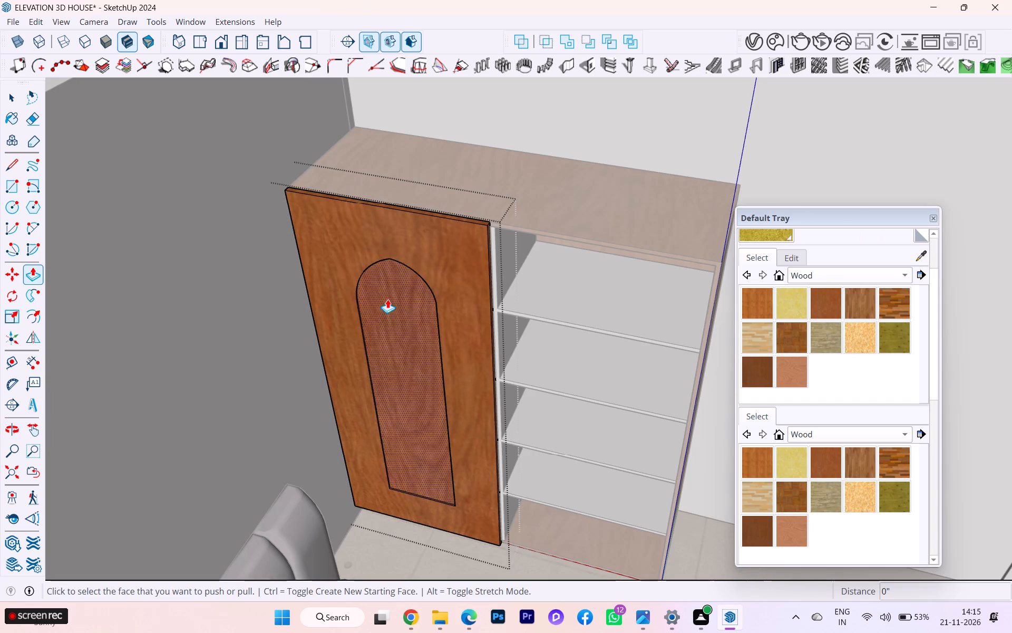
pyautogui.hotkey('ctrl', 'z')
pyautogui.hotkey('ctrl', 'z')
pyautogui.hotkey('ctrl', 'z')
pyautogui.hotkey('ctrl', 'z')
pyautogui.hotkey('ctrl', 'z')
pyautogui.hotkey('ctrl', 'z')
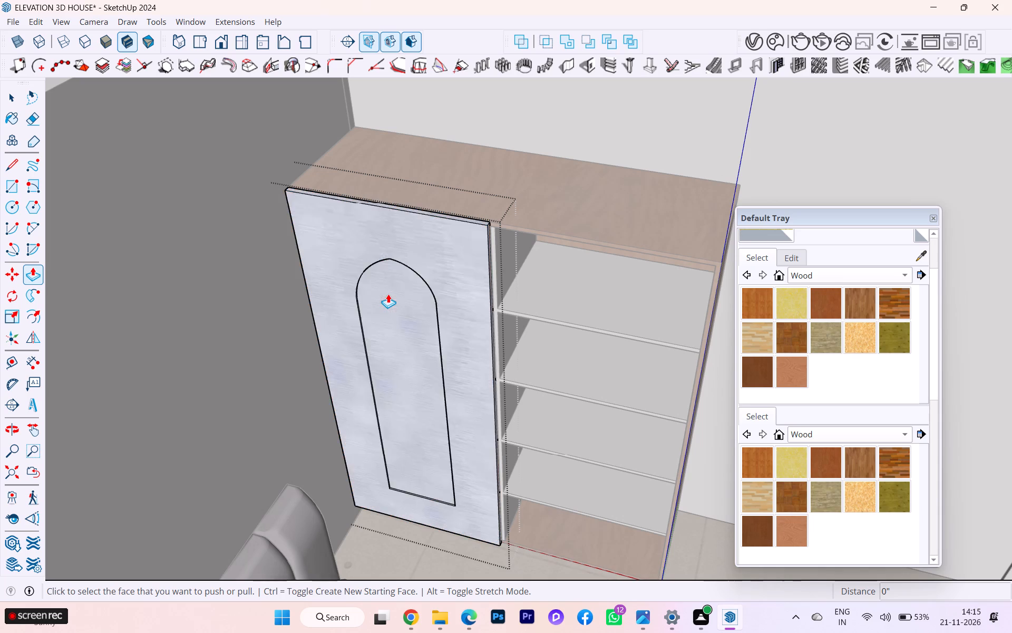
pyautogui.hotkey('ctrl', 'z')
pyautogui.hotkey('ctrl', 'z')
pyautogui.hotkey('ctrl', 'z')
pyautogui.hotkey('ctrl', 'z')
pyautogui.hotkey('ctrl', 'z')
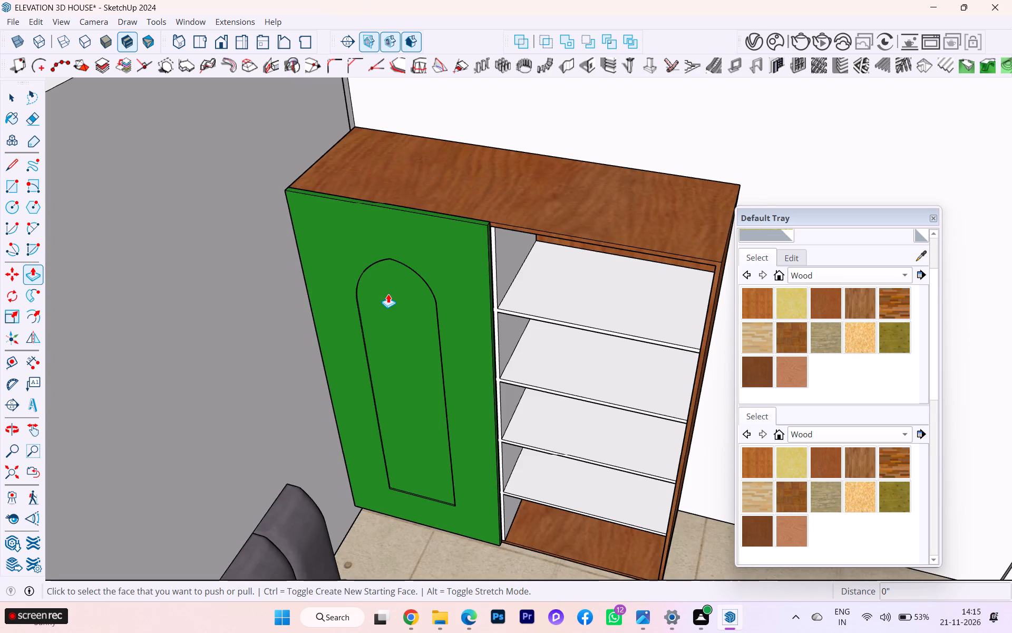
pyautogui.hotkey('ctrl', 'z')
pyautogui.hotkey('ctrl', 'z')
pyautogui.hotkey('ctrl', 'z')
pyautogui.hotkey('ctrl', 'z')
pyautogui.hotkey('ctrl', 'z')
pyautogui.hotkey('ctrl', 'z')
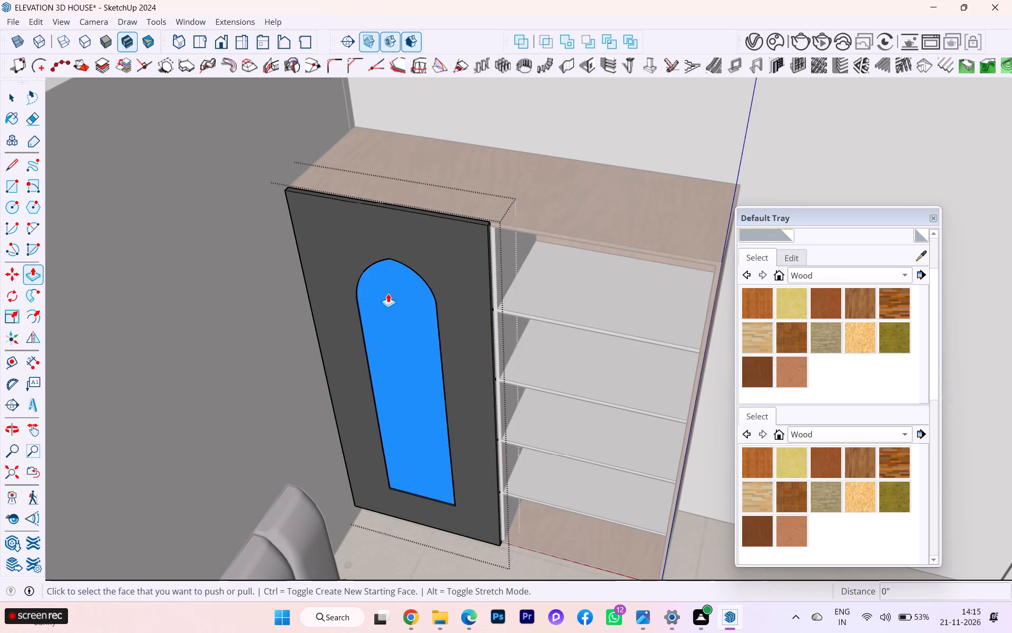
pyautogui.hotkey('ctrl', 'z')
pyautogui.hotkey('ctrl', 'z')
pyautogui.hotkey('ctrl', 'z')
pyautogui.hotkey('ctrl', 'z')
pyautogui.hotkey('ctrl', 'z')
pyautogui.hotkey('ctrl', 'z')
pyautogui.hotkey('ctrl', 'z')
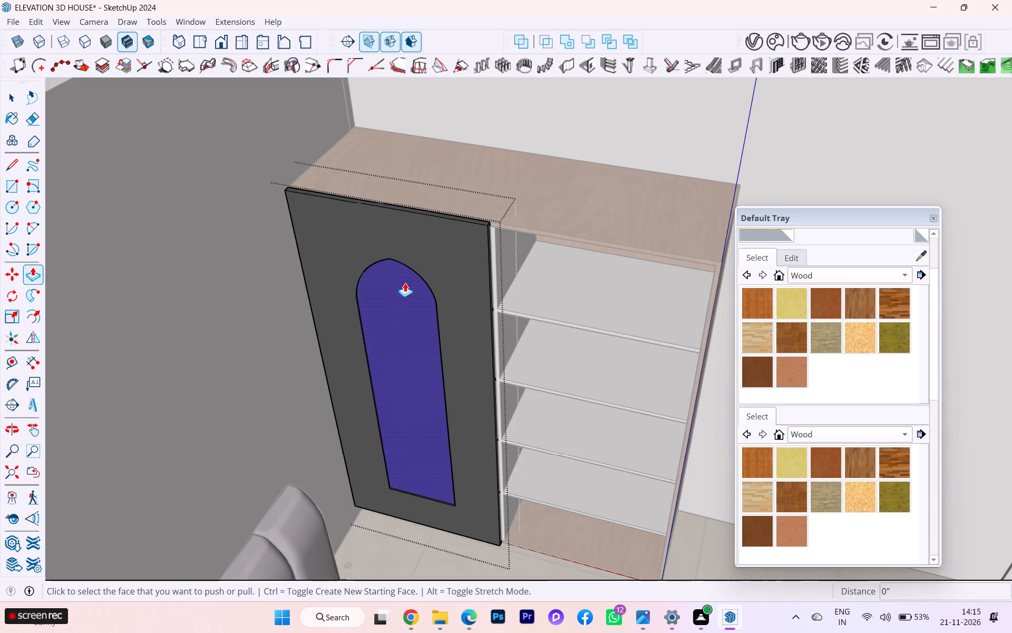
pyautogui.hotkey('ctrl', 'z')
pyautogui.hotkey('ctrl', 'z')
pyautogui.hotkey('ctrl', 'z')
pyautogui.hotkey('ctrl', 'z')
pyautogui.hotkey('ctrl', 'z')
pyautogui.hotkey('ctrl', 'z')
pyautogui.hotkey('ctrl', 'z')
pyautogui.hotkey('ctrl', 'z')
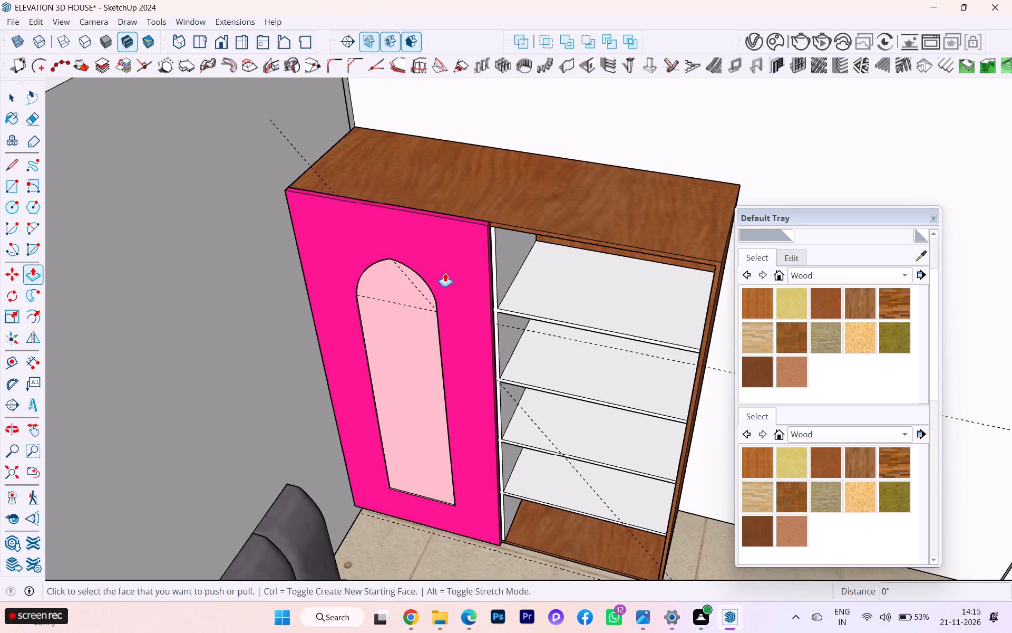
# Undo the pink painting of the left door and the removal of the right door, restoring two white doors.
pyautogui.hotkey('ctrl', 'z')
pyautogui.hotkey('ctrl', 'z')
pyautogui.hotkey('ctrl', 'z')
pyautogui.hotkey('ctrl', 'z')
pyautogui.hotkey('ctrl', 'z')
pyautogui.hotkey('ctrl', 'z')
pyautogui.hotkey('ctrl', 'z')
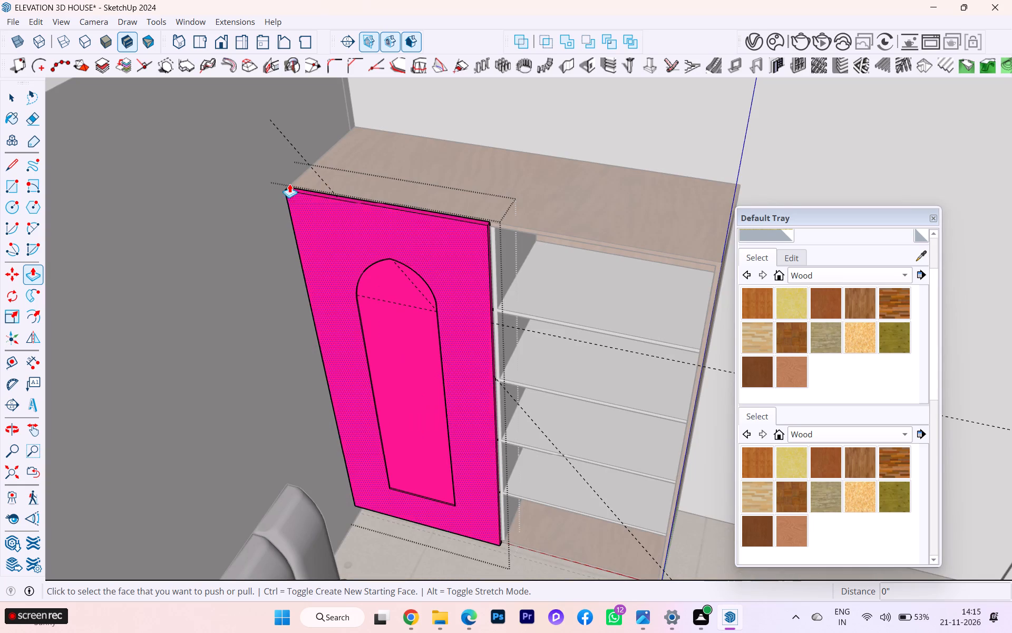
pyautogui.keyDown('ctrl'); pyautogui.click(0, 89); pyautogui.keyUp('ctrl')
pyautogui.hotkey('ctrl', 'z')
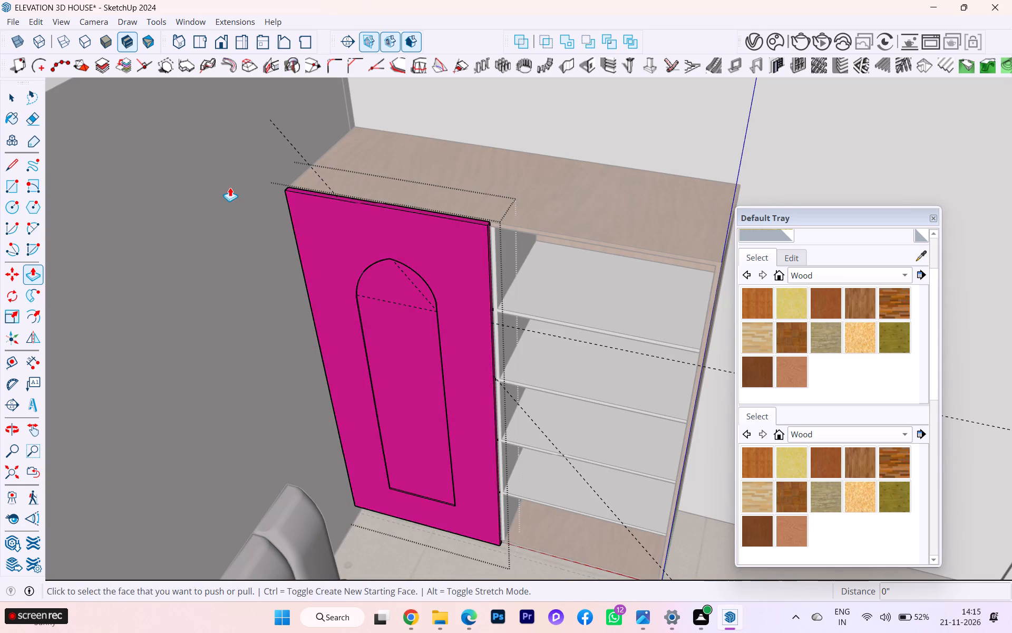
pyautogui.hotkey('ctrl', 'z')
pyautogui.hotkey('ctrl', 'z')
pyautogui.hotkey('ctrl', 'z')
pyautogui.hotkey('ctrl', 'z')
pyautogui.hotkey('ctrl', 'z')
pyautogui.hotkey('ctrl', 'z')
pyautogui.hotkey('ctrl', 'z')
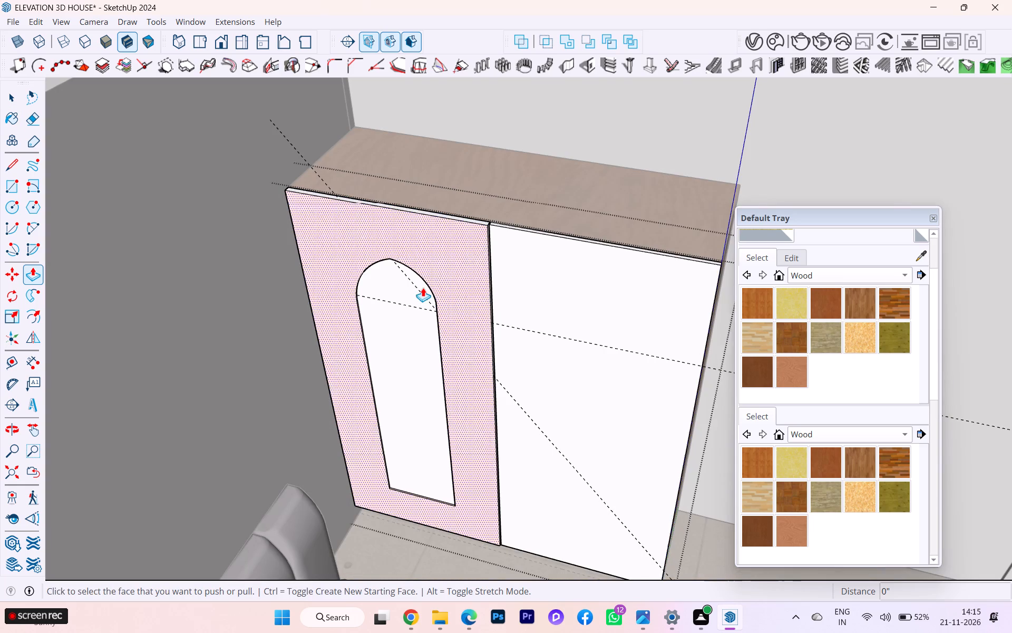
# Undo the left door's arched panel recess, outline and guide lines back to the plain white door faces.
pyautogui.hotkey('ctrl', 'z')
pyautogui.hotkey('ctrl', 'z')
pyautogui.hotkey('ctrl', 'z')
pyautogui.hotkey('ctrl', 'z')
pyautogui.hotkey('ctrl', 'z')
pyautogui.hotkey('ctrl', 'z')
pyautogui.hotkey('ctrl', 'z')
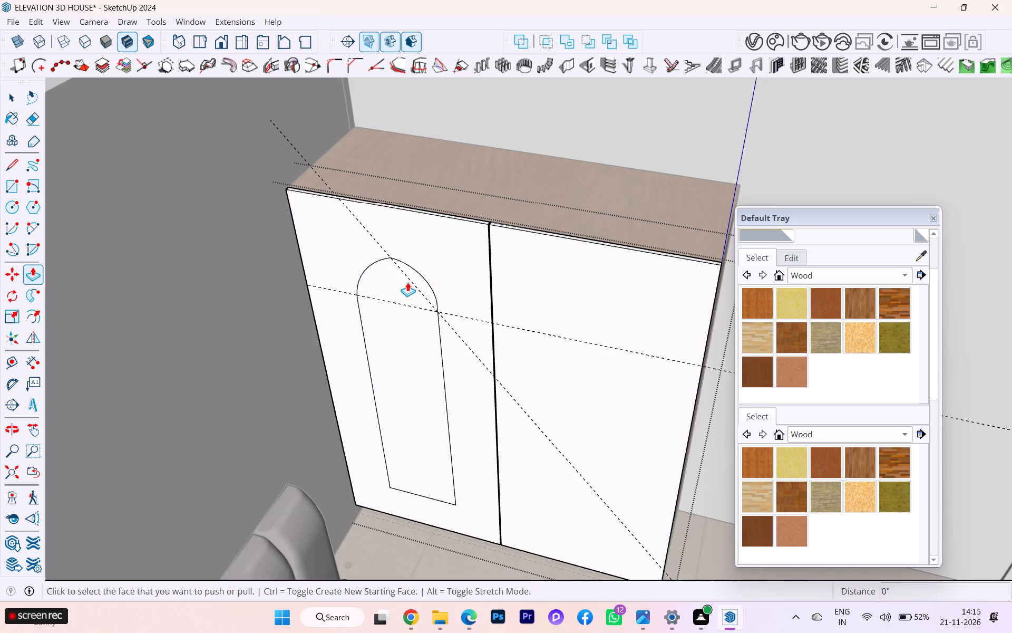
pyautogui.hotkey('ctrl', 'z')
pyautogui.hotkey('ctrl', 'z')
pyautogui.hotkey('ctrl', 'z')
pyautogui.hotkey('ctrl', 'z')
pyautogui.hotkey('ctrl', 'z')
pyautogui.hotkey('ctrl', 'z')
pyautogui.hotkey('ctrl', 'z')
pyautogui.hotkey('ctrl', 'z')
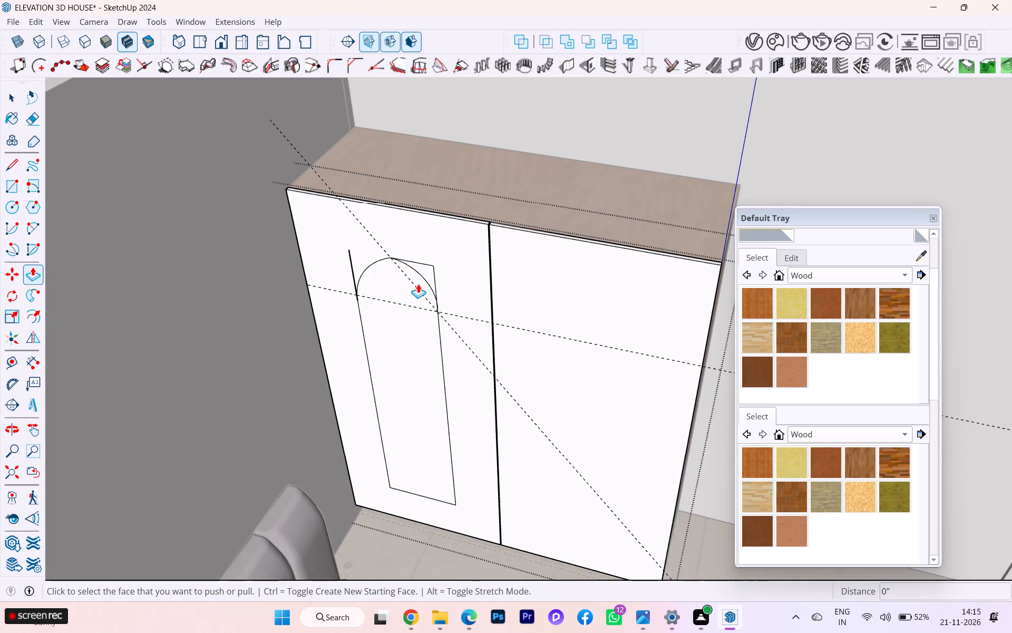
pyautogui.hotkey('ctrl', 'z')
pyautogui.hotkey('ctrl', 'z')
pyautogui.hotkey('ctrl', 'z')
pyautogui.hotkey('ctrl', 'z')
pyautogui.hotkey('ctrl', 'z')
pyautogui.hotkey('ctrl', 'z')
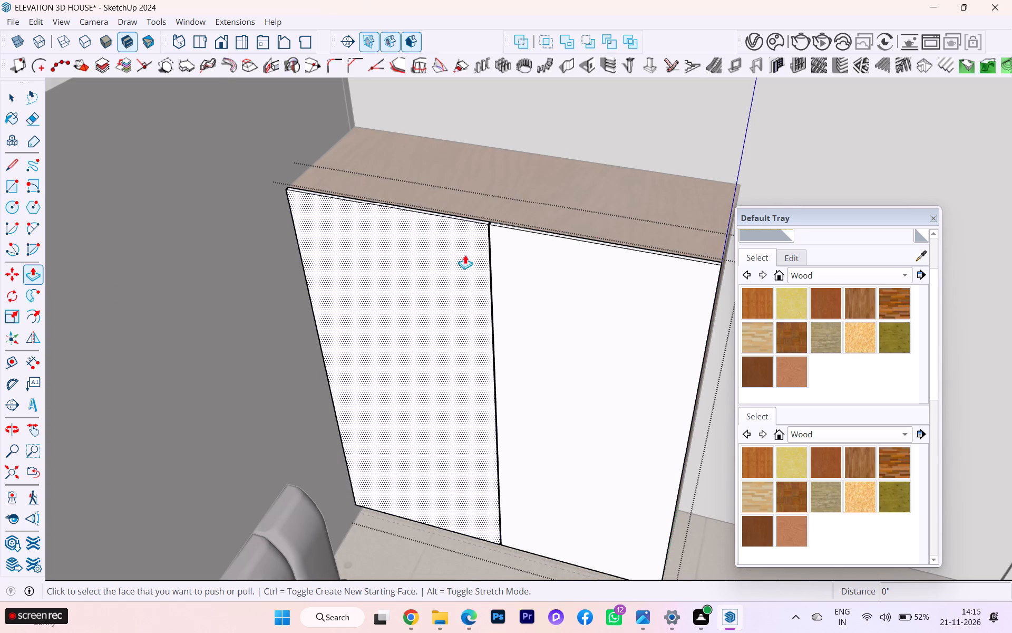
pyautogui.scroll(-2, 465, 255)
pyautogui.moveTo(465, 260); pyautogui.dragTo(551, 275, button='middle')
pyautogui.click(22, 110)
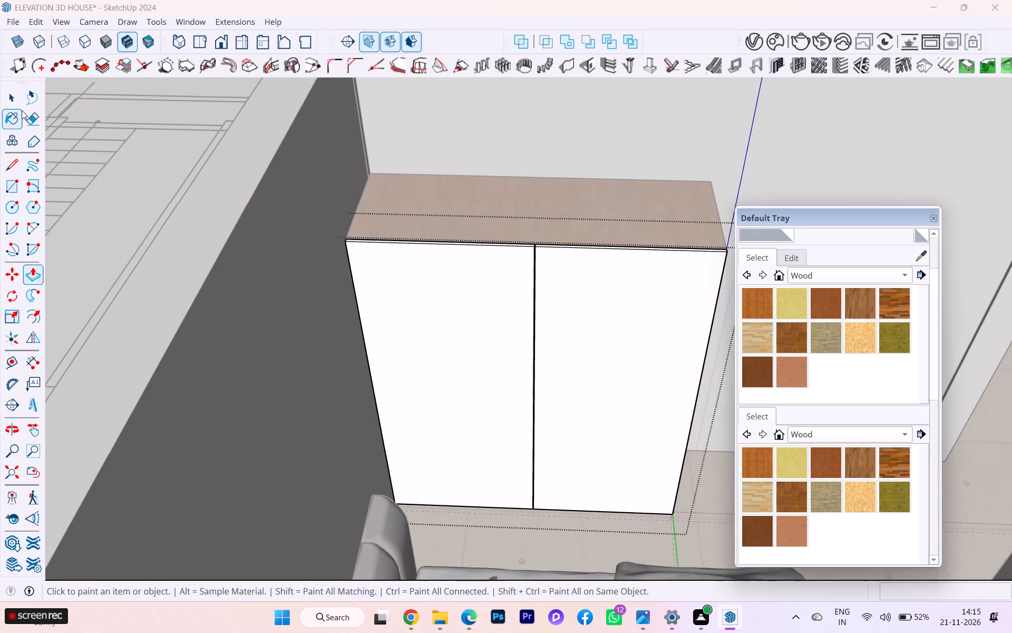
pyautogui.scroll(2, 661, 491)
pyautogui.click(9, 93)
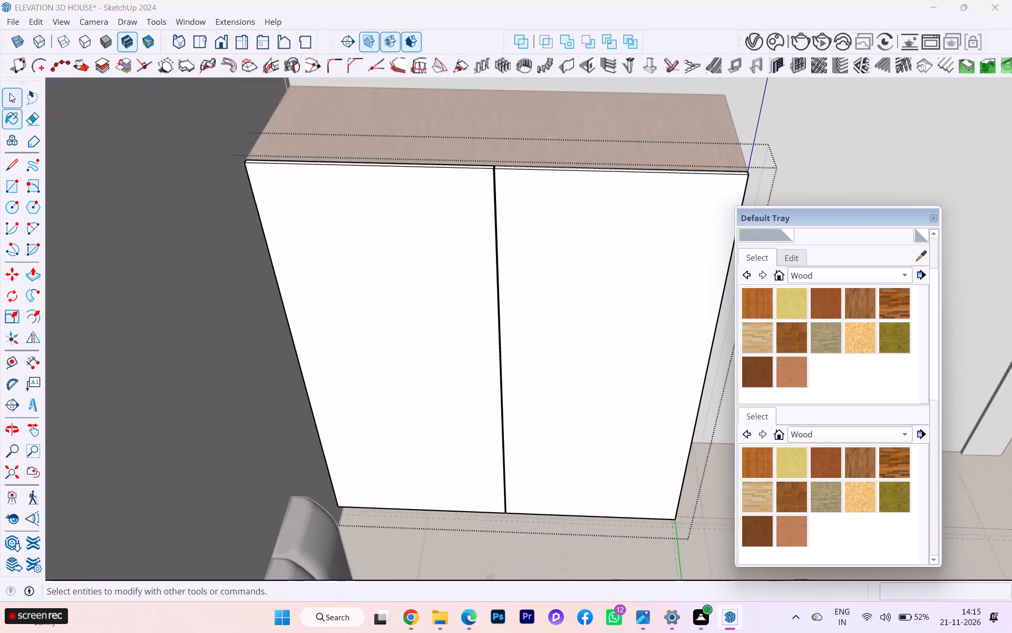
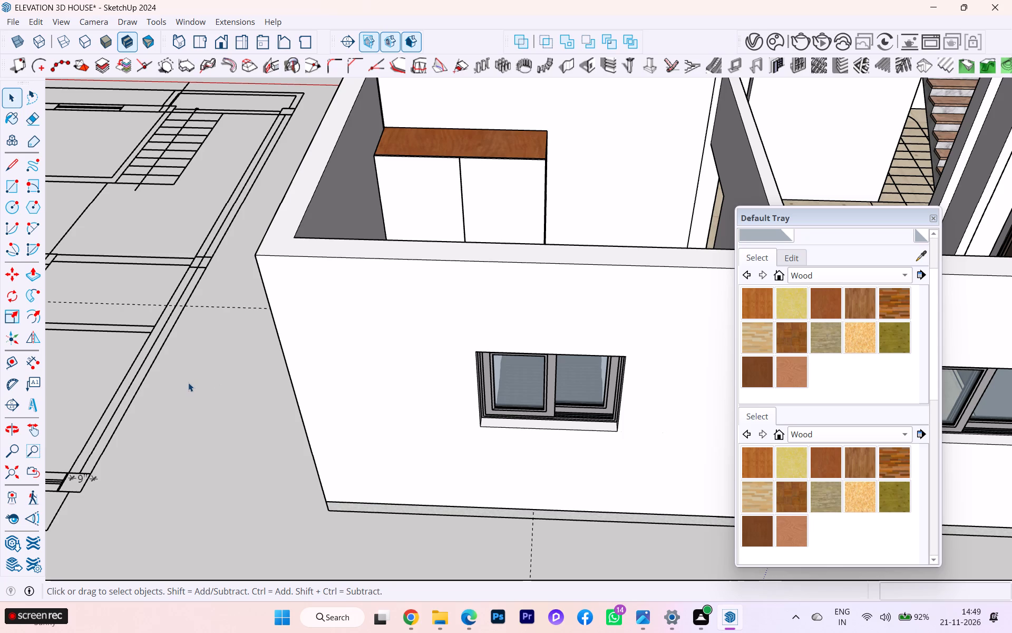
# Examine the two plain white wardrobe doors in the bedroom and select the doors' group.
pyautogui.scroll(-2, 184, 389)
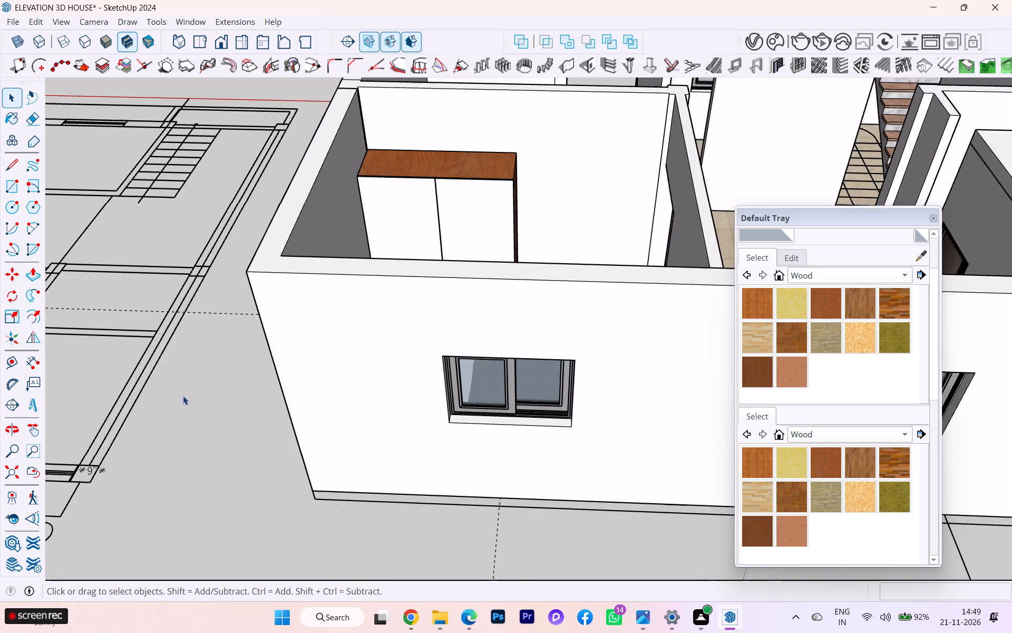
pyautogui.scroll(-9, 164, 389)
pyautogui.scroll(7, 276, 316)
pyautogui.scroll(-1, 298, 338)
pyautogui.scroll(1, 298, 338)
pyautogui.scroll(-1, 298, 338)
pyautogui.scroll(1, 298, 338)
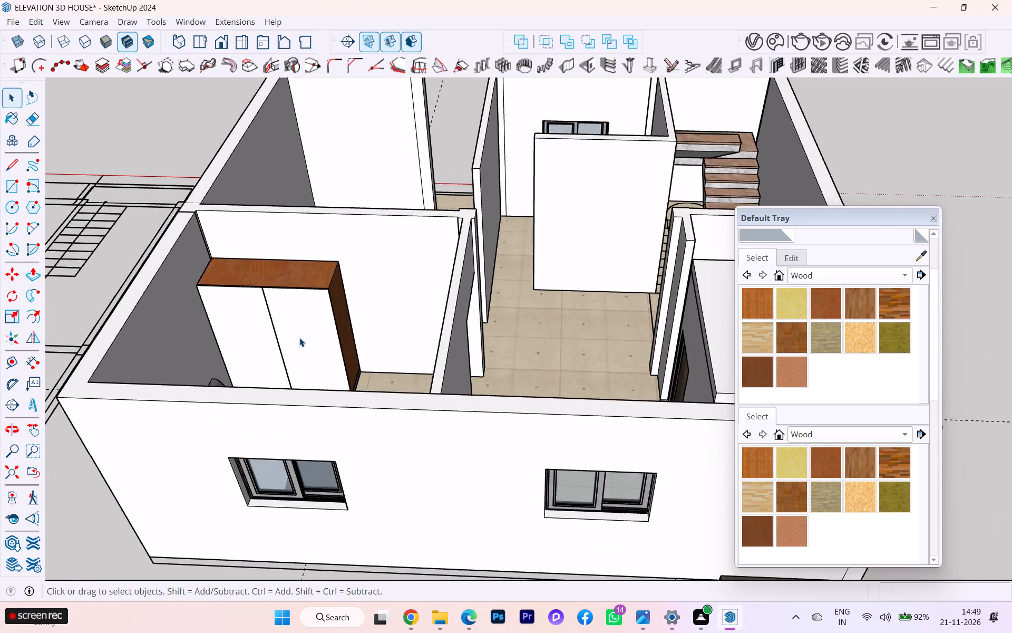
pyautogui.scroll(-1, 288, 329)
pyautogui.scroll(1, 287, 328)
pyautogui.scroll(-3, 287, 328)
pyautogui.scroll(2, 287, 327)
pyautogui.scroll(-2, 286, 327)
pyautogui.scroll(8, 286, 327)
pyautogui.scroll(-1, 270, 331)
pyautogui.scroll(1, 269, 331)
pyautogui.click(250, 340)
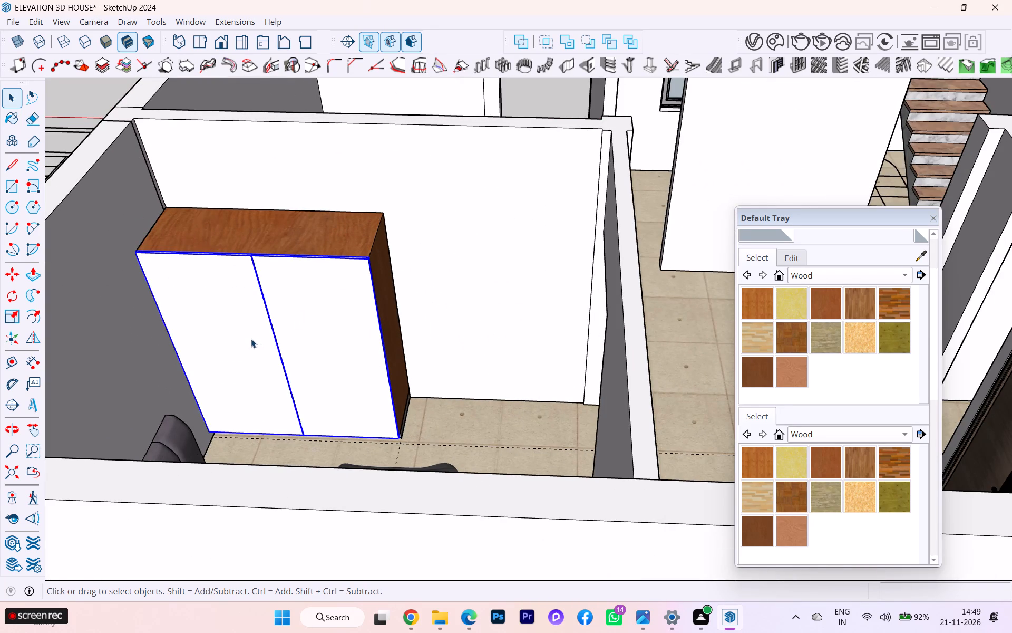
pyautogui.click(251, 339)
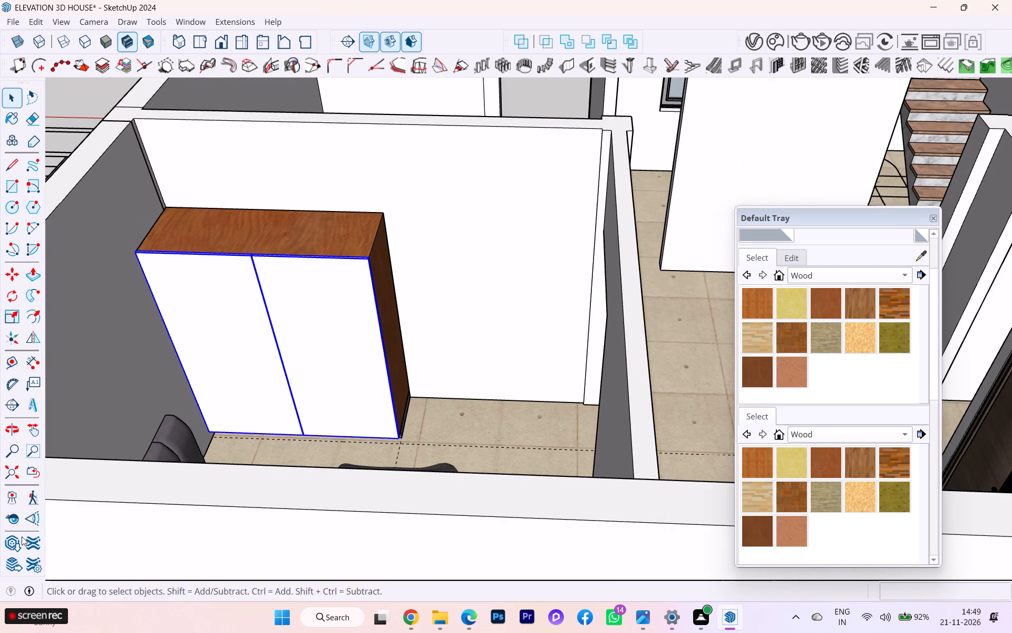
# Search 3D Warehouse for CUPBOARD instead of BED.
pyautogui.click(20, 549)
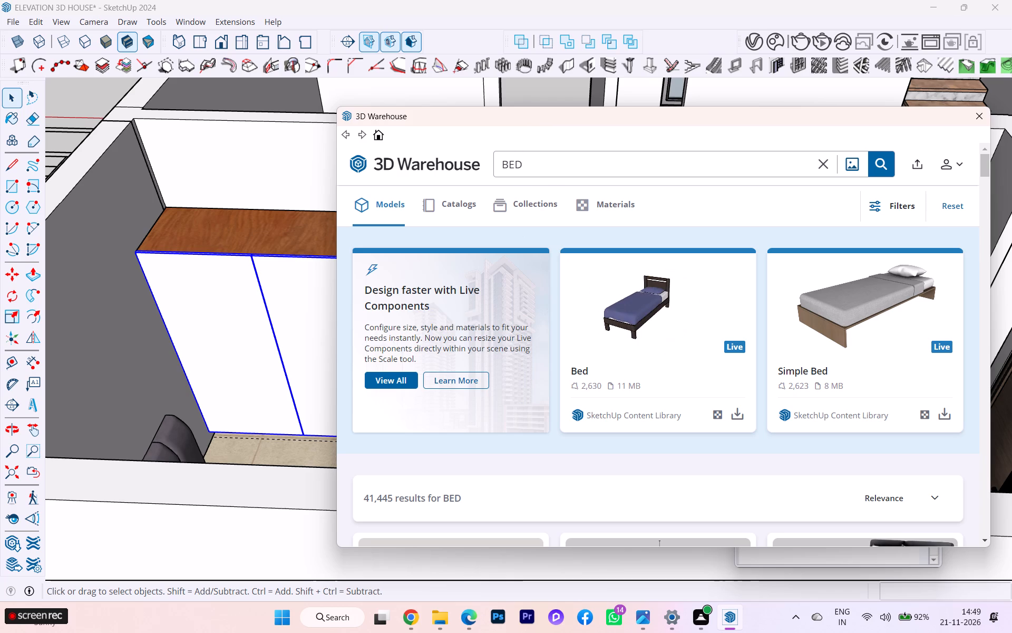
pyautogui.click(826, 165)
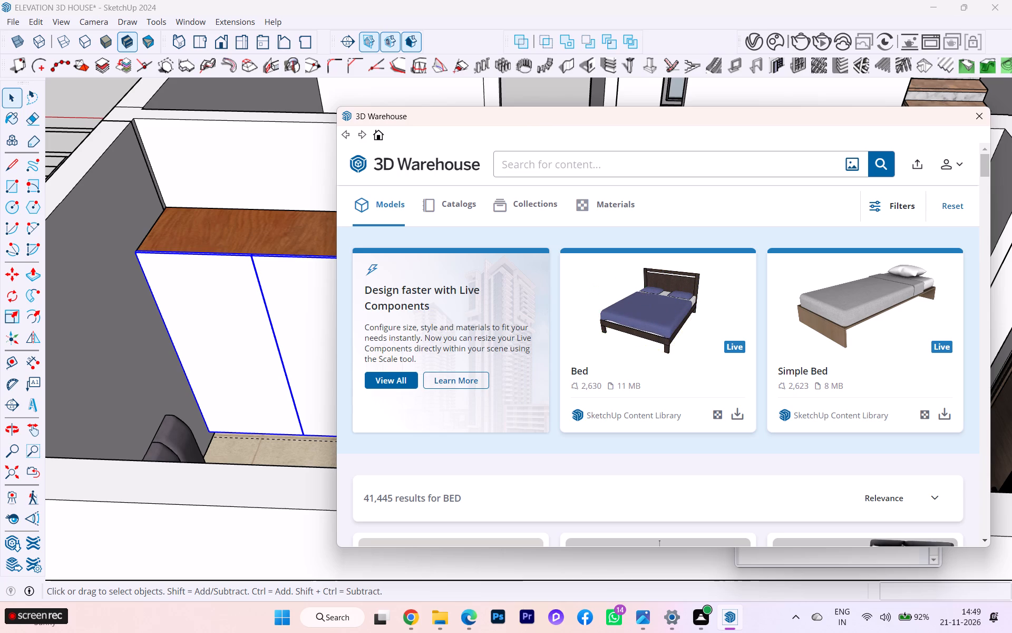
pyautogui.click(540, 152)
pyautogui.write('CU')
pyautogui.write('PBOARD')
pyautogui.press('Return')
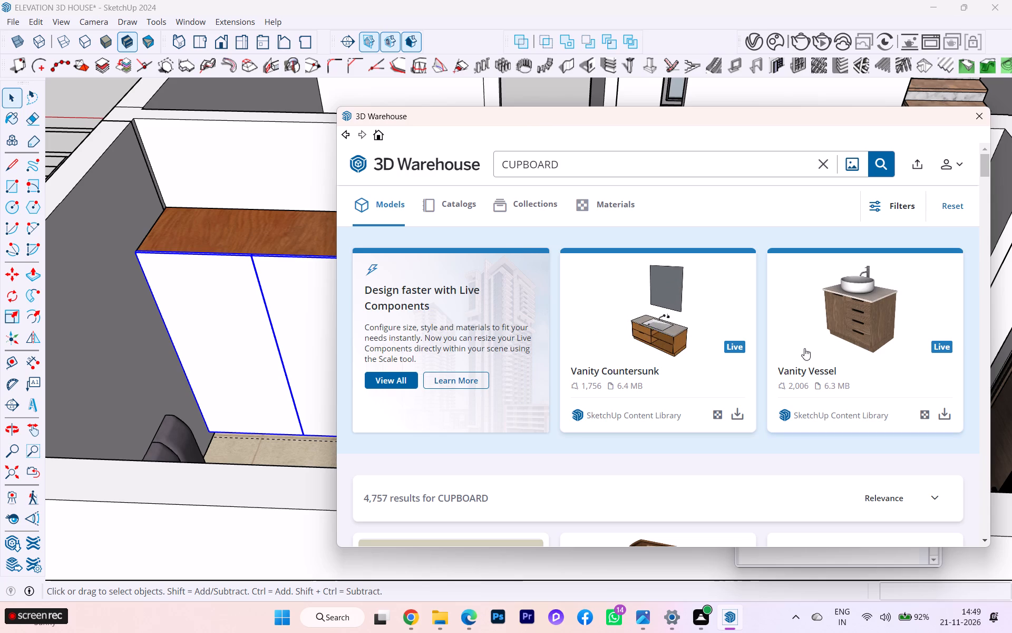
# Browse the cupboard models for door design references and close 3D Warehouse.
pyautogui.scroll(-4, 586, 351)
pyautogui.scroll(1, 586, 351)
pyautogui.scroll(-1, 586, 351)
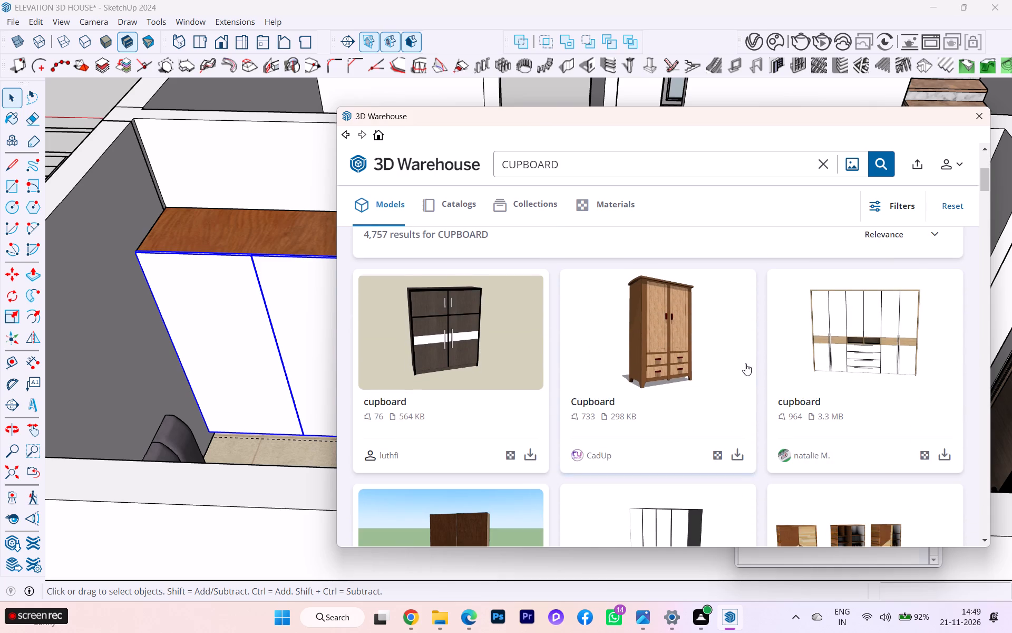
pyautogui.scroll(-3, 472, 339)
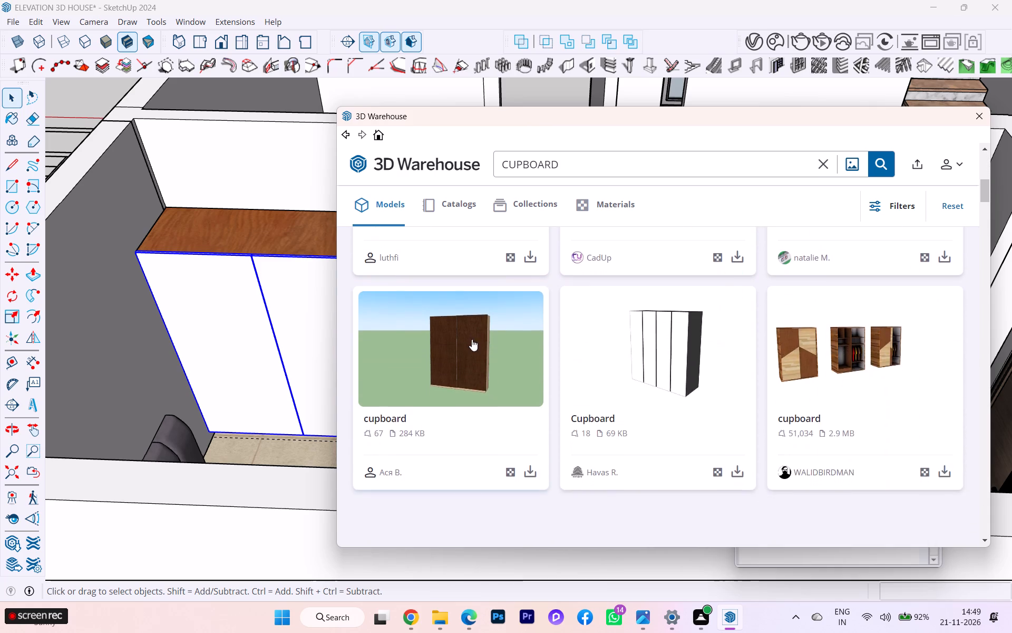
pyautogui.scroll(4, 472, 339)
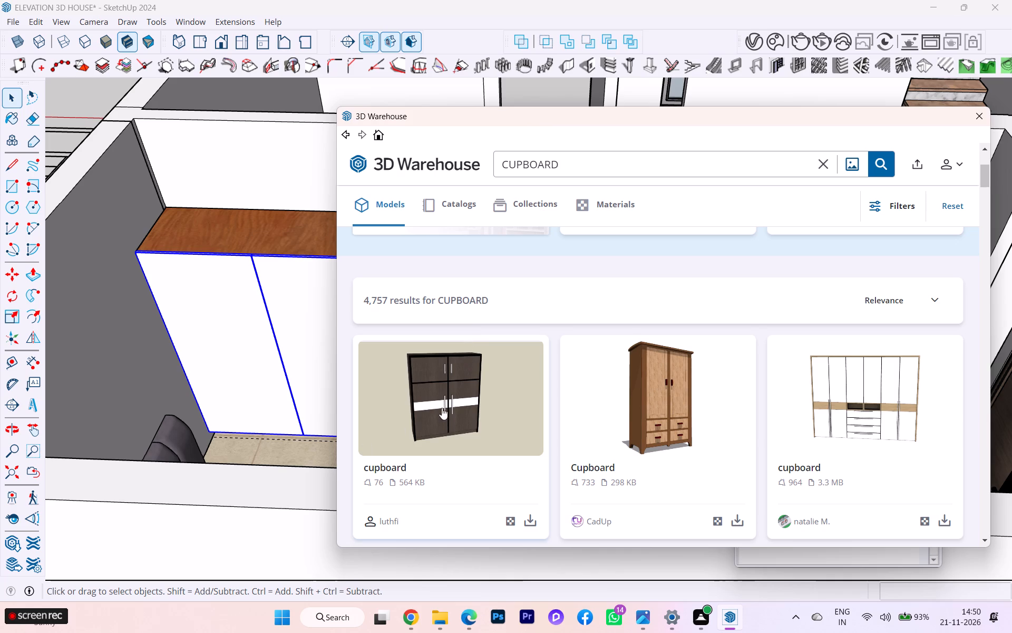
pyautogui.scroll(-3, 483, 413)
pyautogui.scroll(1, 486, 418)
pyautogui.scroll(-1, 486, 419)
pyautogui.scroll(-2, 527, 444)
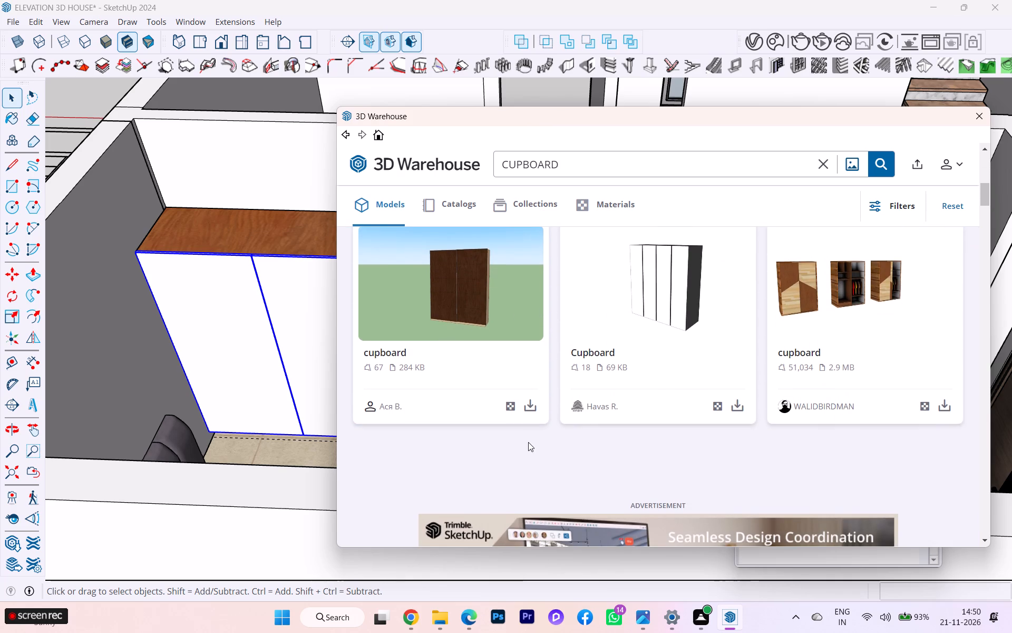
pyautogui.scroll(-2, 530, 445)
pyautogui.scroll(4, 606, 438)
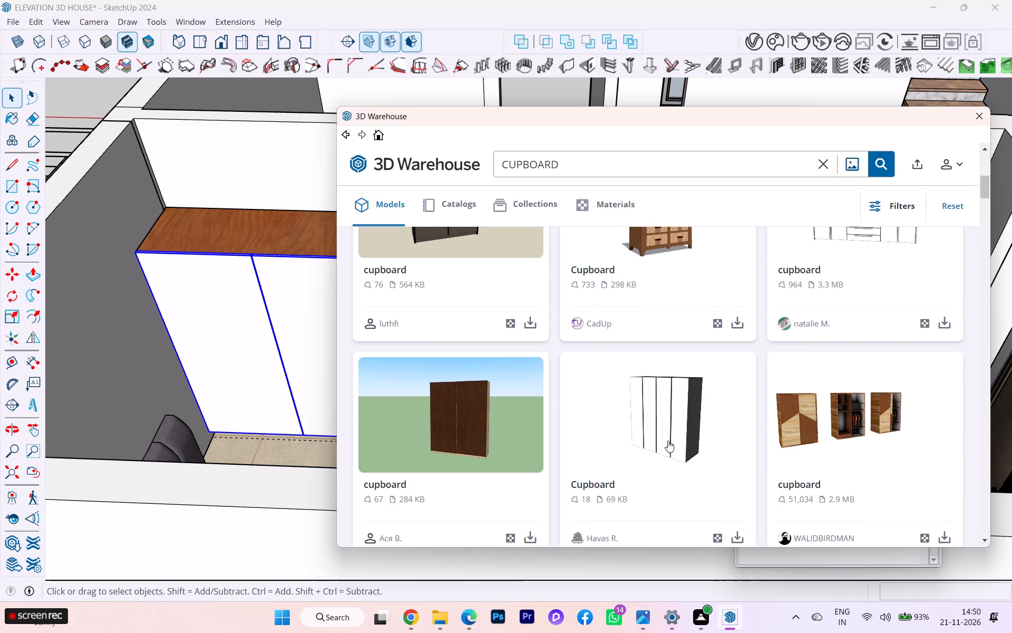
pyautogui.scroll(-8, 668, 441)
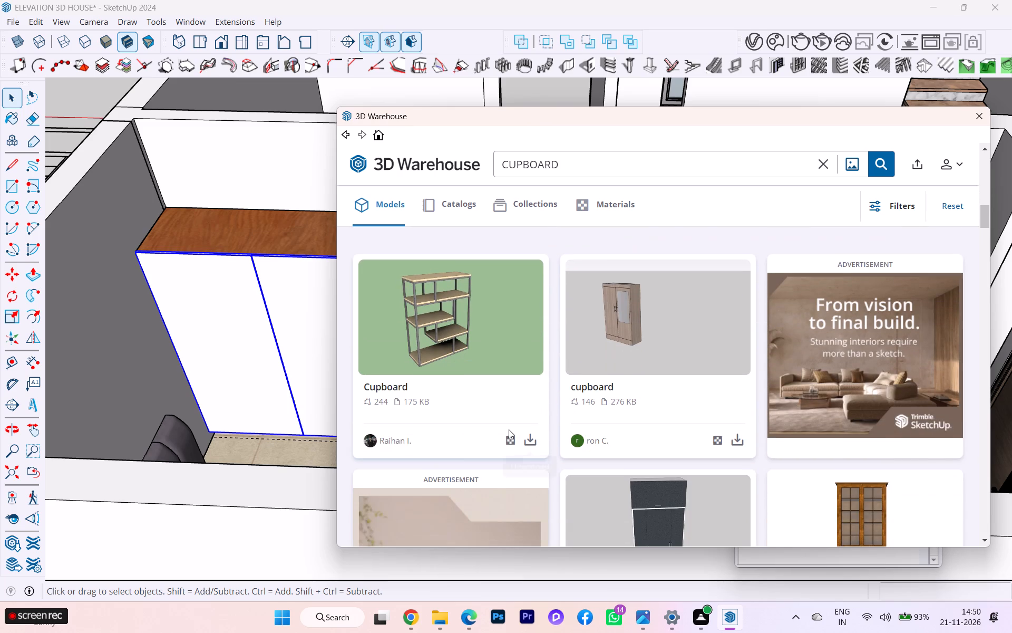
pyautogui.scroll(-3, 508, 434)
pyautogui.scroll(-1, 557, 429)
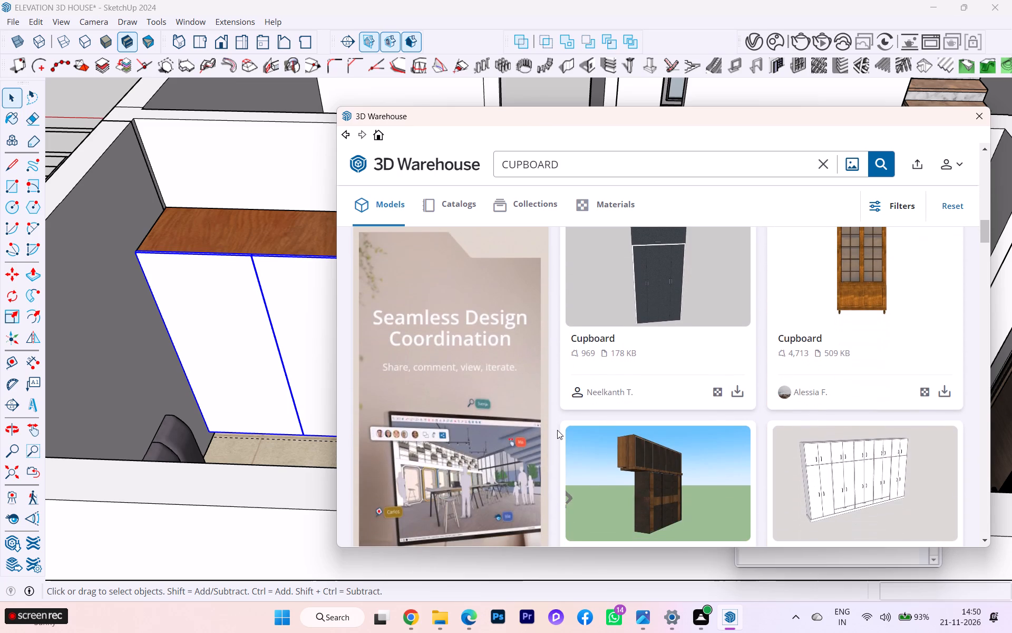
pyautogui.scroll(-13, 557, 430)
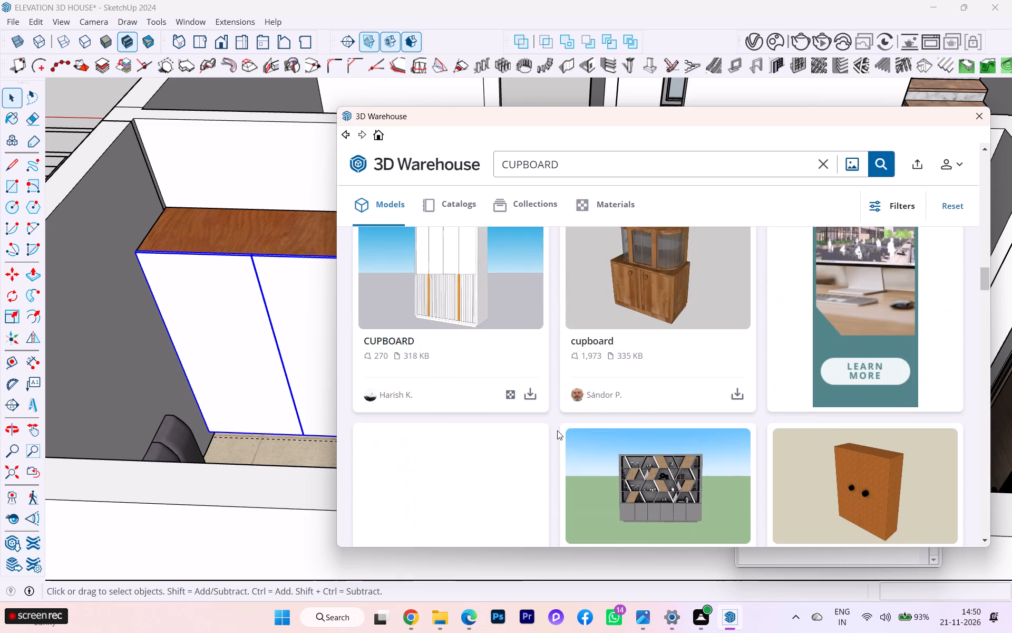
pyautogui.scroll(-2, 557, 430)
pyautogui.scroll(2, 557, 430)
pyautogui.scroll(-1, 557, 430)
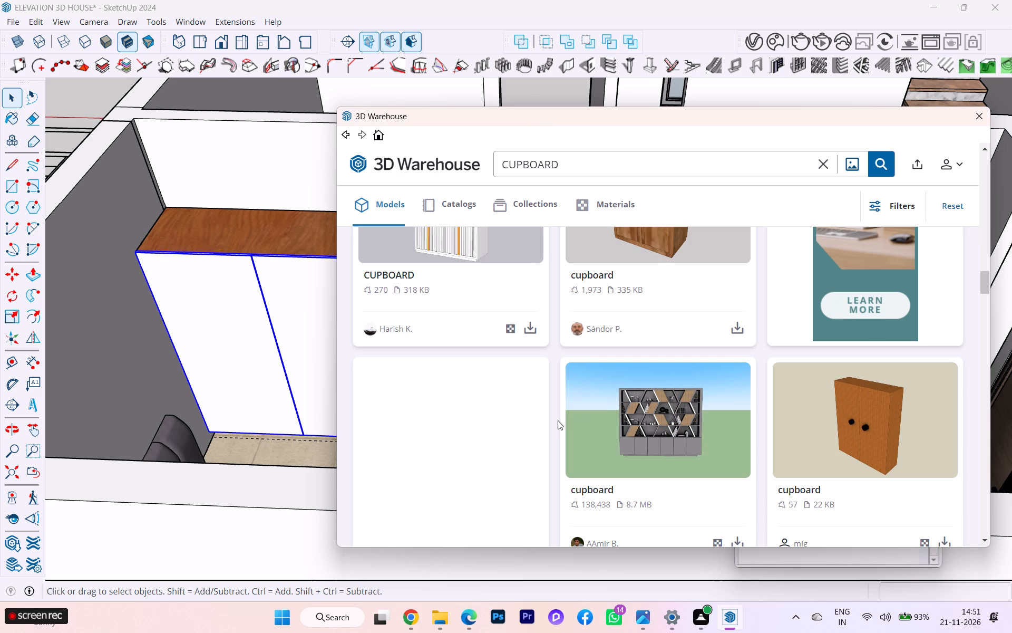
pyautogui.scroll(-3, 533, 415)
pyautogui.scroll(1, 656, 297)
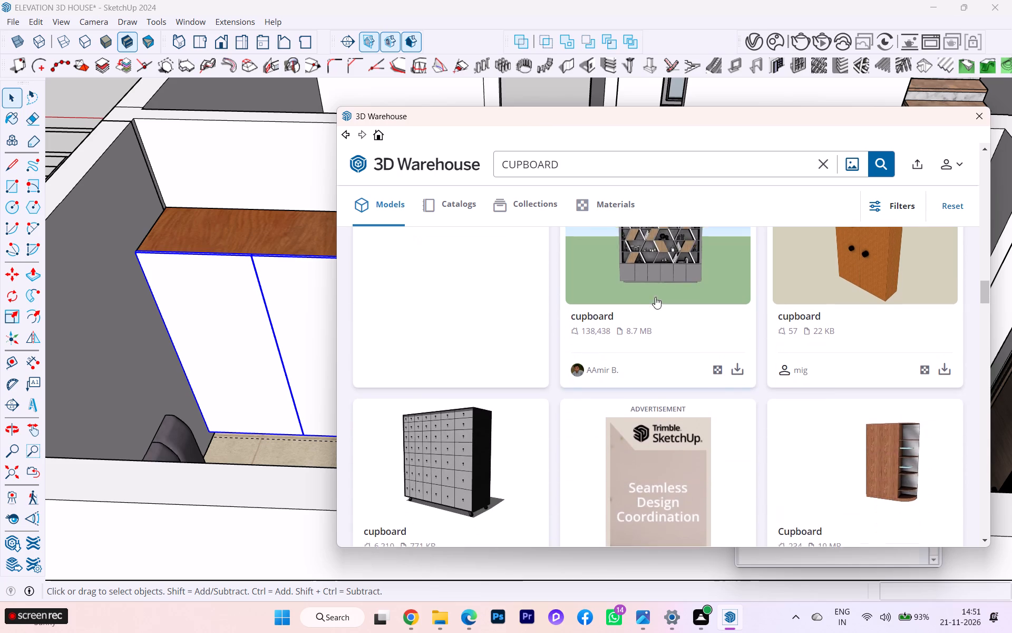
pyautogui.scroll(1, 655, 297)
pyautogui.scroll(-3, 658, 323)
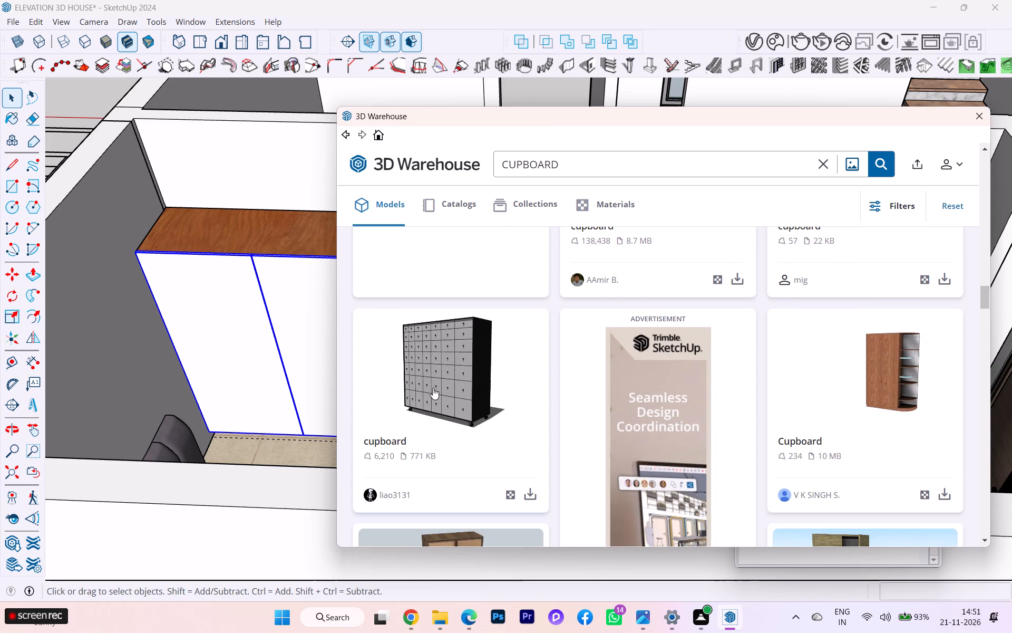
pyautogui.scroll(-2, 401, 392)
pyautogui.scroll(-2, 470, 439)
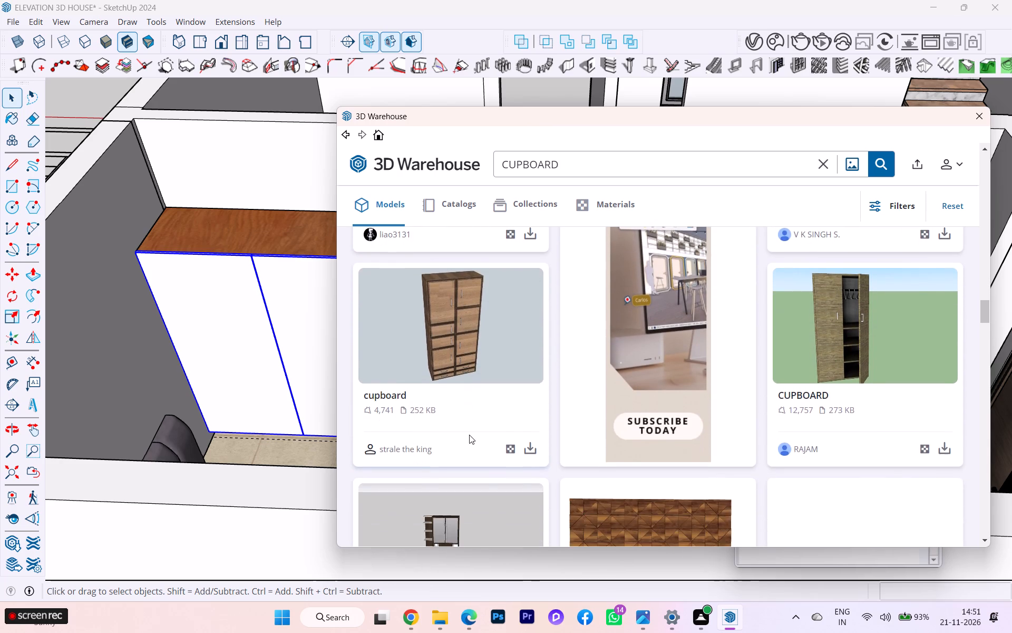
pyautogui.scroll(-4, 496, 430)
pyautogui.scroll(2, 510, 445)
pyautogui.scroll(-4, 510, 445)
pyautogui.scroll(2, 511, 444)
pyautogui.scroll(-2, 512, 445)
pyautogui.scroll(-2, 587, 452)
pyautogui.scroll(2, 587, 453)
pyautogui.scroll(-3, 588, 453)
pyautogui.scroll(4, 605, 449)
pyautogui.scroll(-1, 605, 449)
pyautogui.scroll(-3, 627, 389)
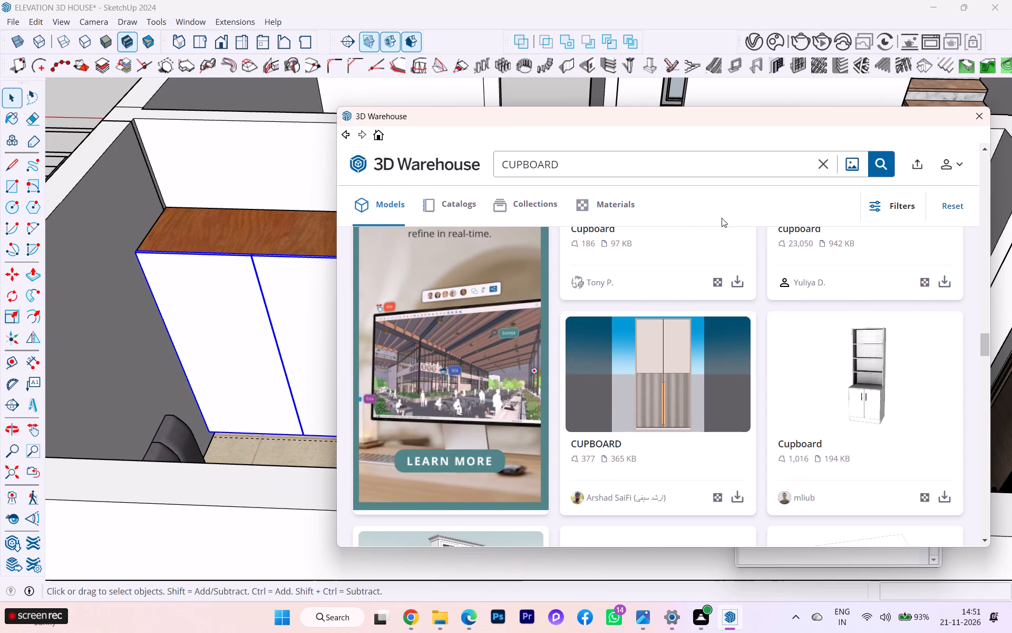
pyautogui.click(977, 117)
# Open the wardrobe doors' group for editing and select the left door's face.
pyautogui.scroll(-2, 687, 311)
pyautogui.scroll(1, 693, 314)
pyautogui.scroll(-1, 696, 315)
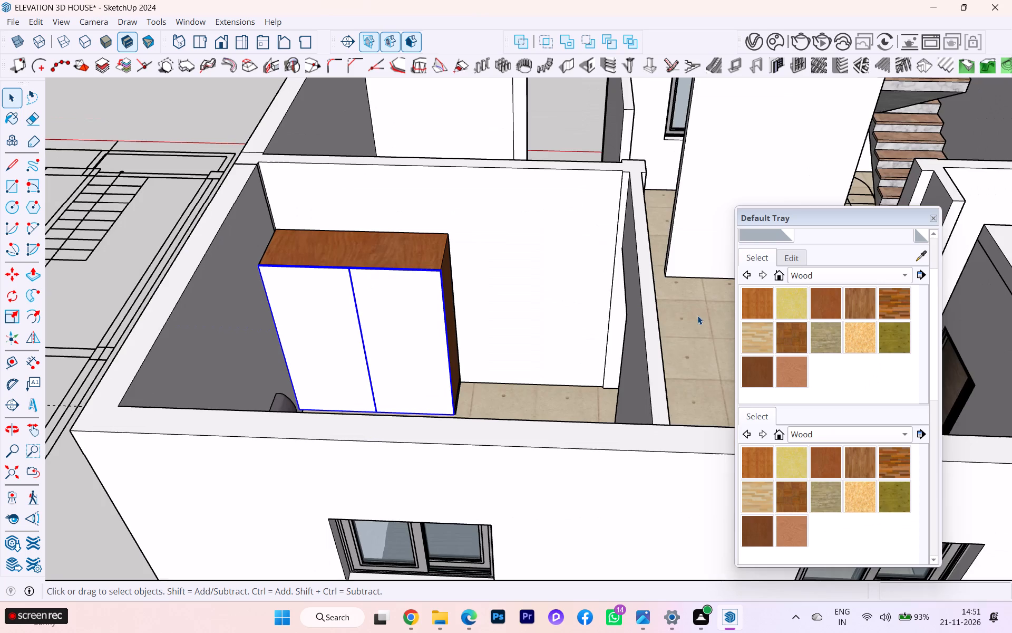
pyautogui.scroll(1, 403, 389)
pyautogui.doubleClick(317, 346)
pyautogui.click(308, 331)
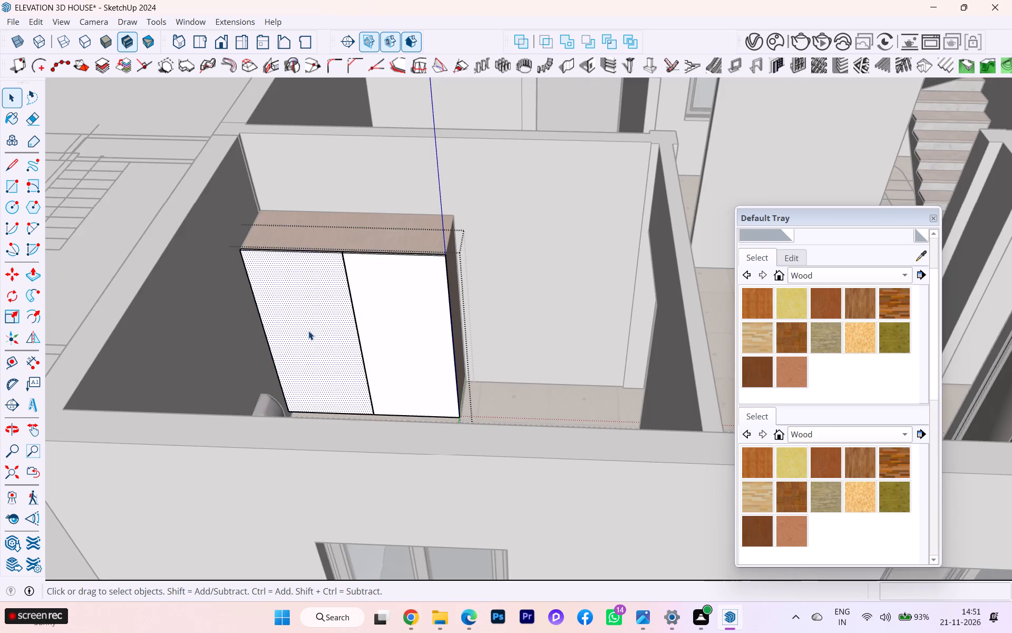
pyautogui.scroll(4, 310, 347)
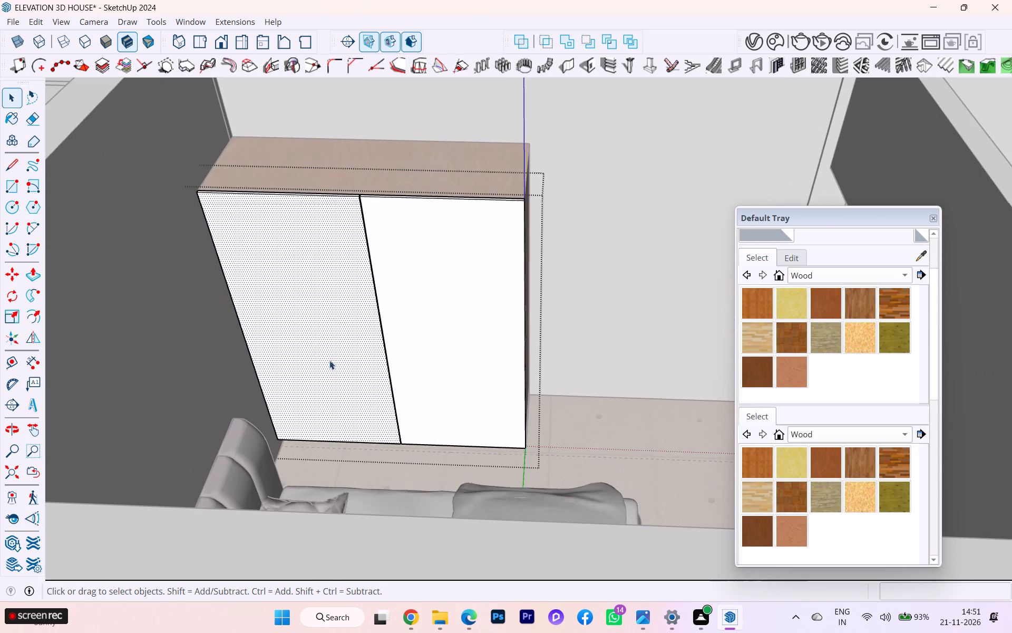
pyautogui.scroll(-1, 358, 369)
pyautogui.moveTo(359, 369); pyautogui.dragTo(416, 359, button='middle')
pyautogui.scroll(1, 416, 359)
# Place a vertical guide line on the left door's face just inside its edge at the seam between the doors.
pyautogui.press('l')
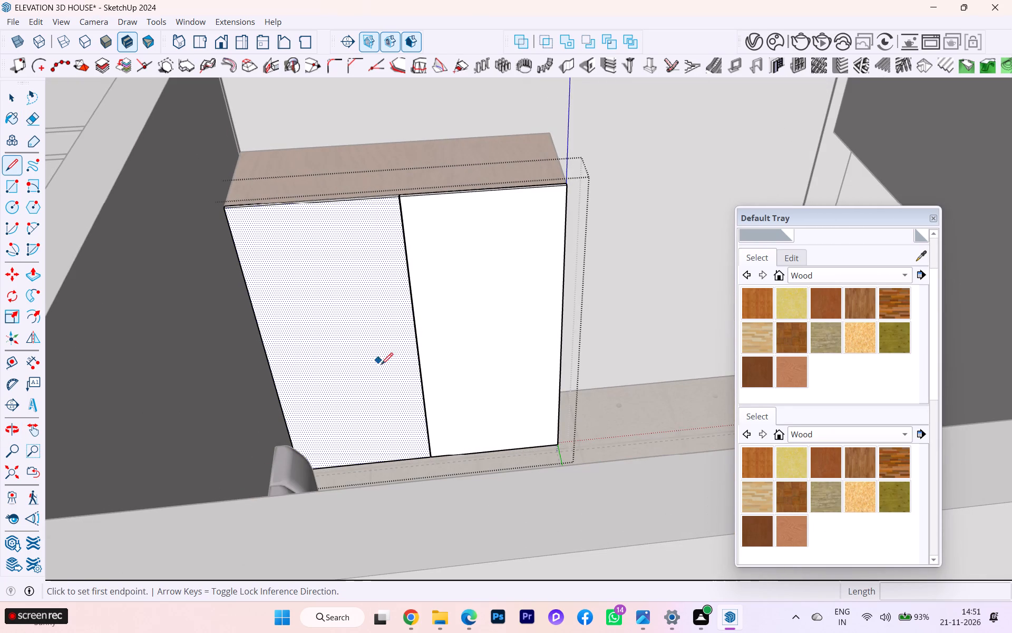
pyautogui.press('t')
pyautogui.scroll(2, 401, 330)
pyautogui.click(415, 315)
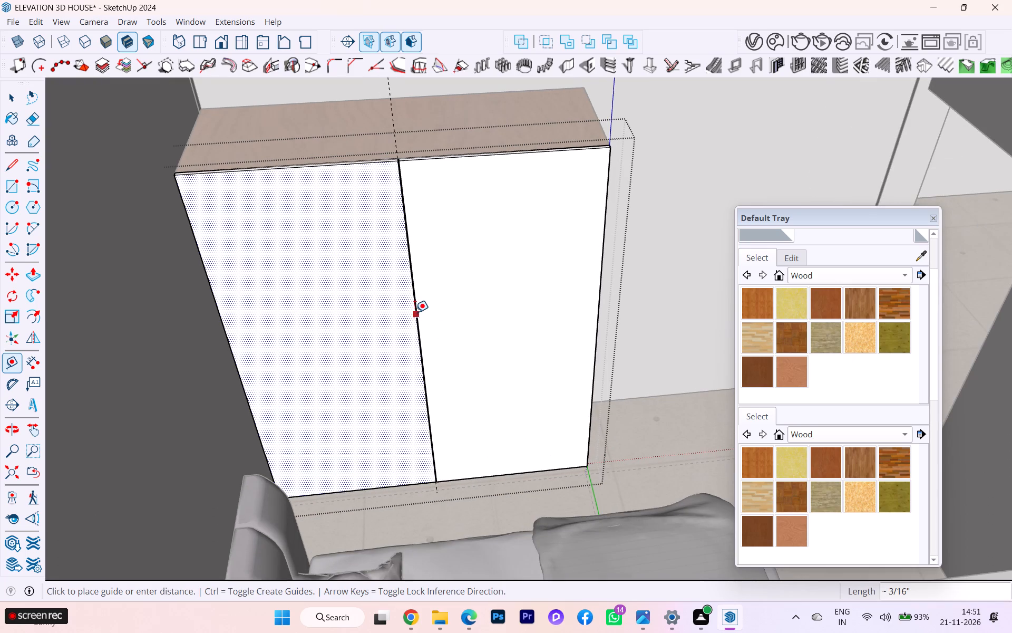
pyautogui.scroll(3, 410, 315)
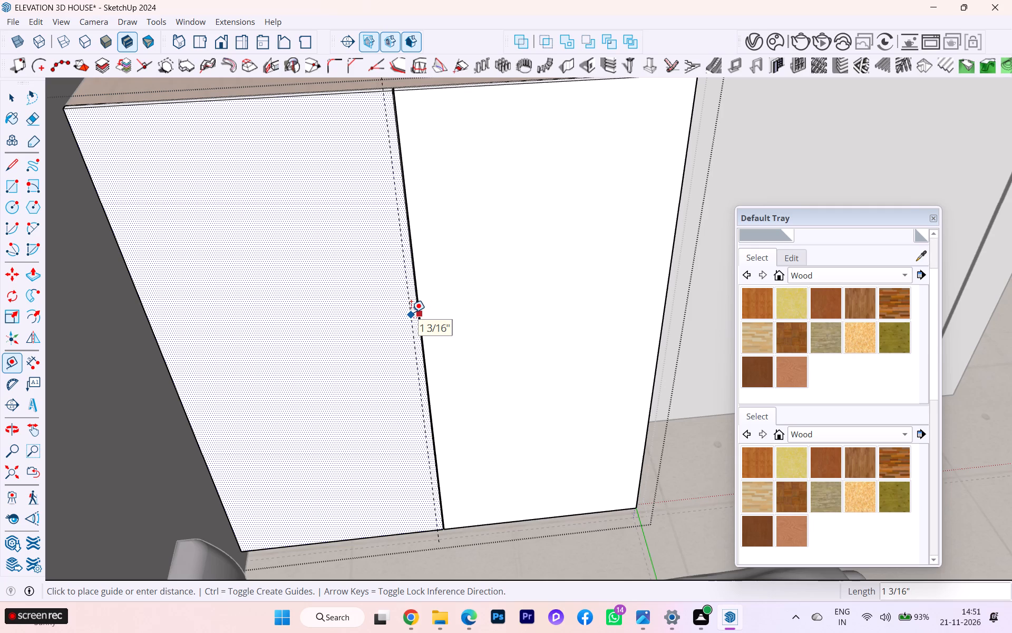
pyautogui.click(412, 312)
pyautogui.scroll(3, 385, 341)
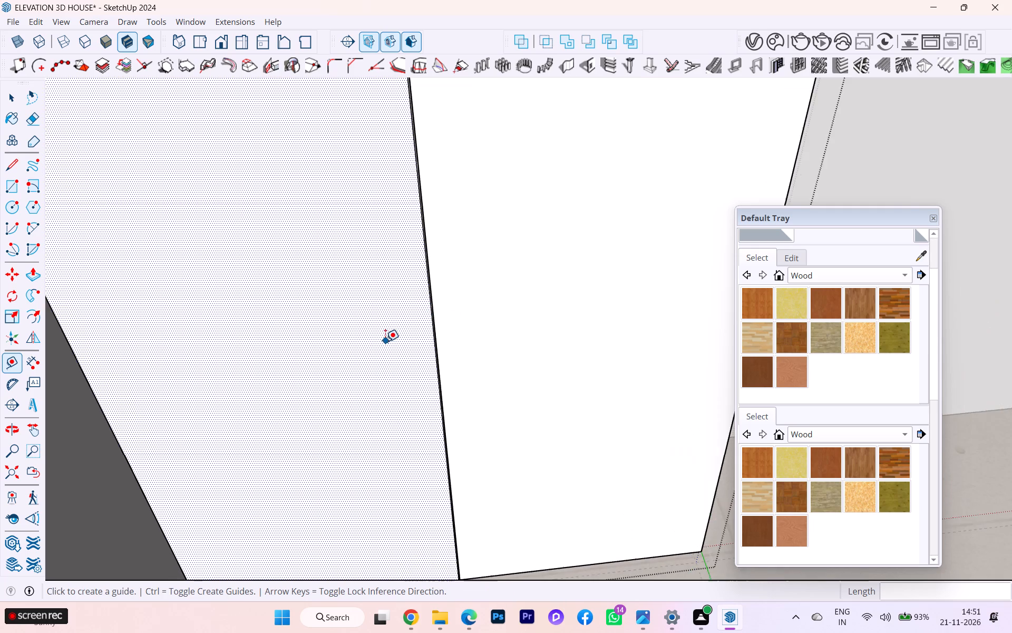
pyautogui.scroll(4, 419, 341)
pyautogui.scroll(-1, 455, 335)
pyautogui.scroll(9, 455, 335)
pyautogui.scroll(-1, 426, 334)
pyautogui.scroll(4, 426, 334)
pyautogui.scroll(-1, 421, 335)
pyautogui.scroll(1, 420, 335)
pyautogui.scroll(-1, 420, 336)
pyautogui.scroll(7, 420, 336)
pyautogui.scroll(-3, 430, 342)
pyautogui.scroll(8, 430, 342)
pyautogui.click(415, 341)
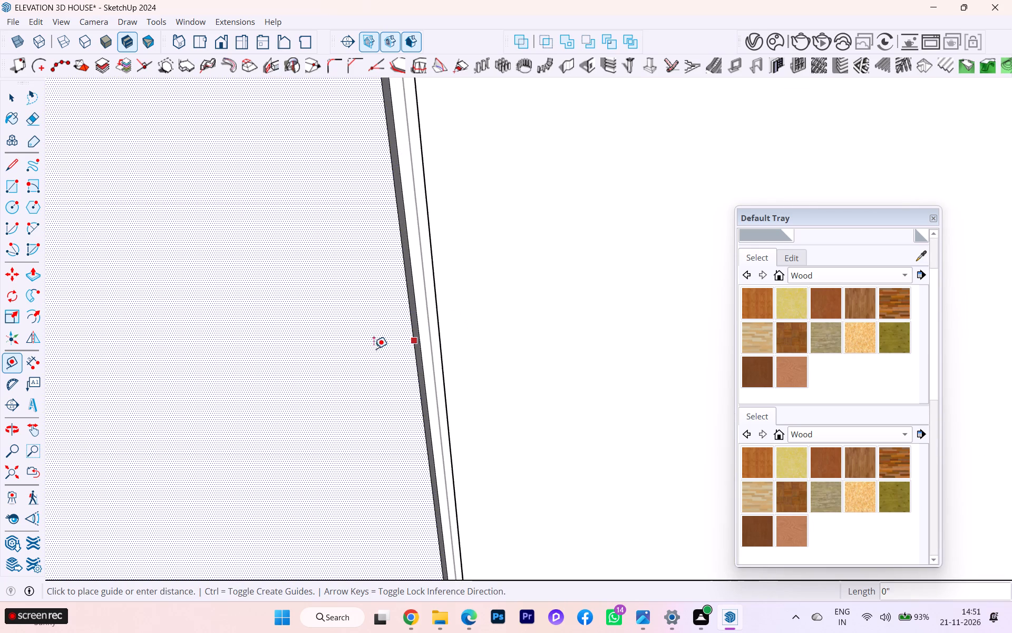
pyautogui.click(402, 343)
# Place a second vertical guide line across the left door's face, offset 1' from the guide beside the door seam.
pyautogui.click(402, 343)
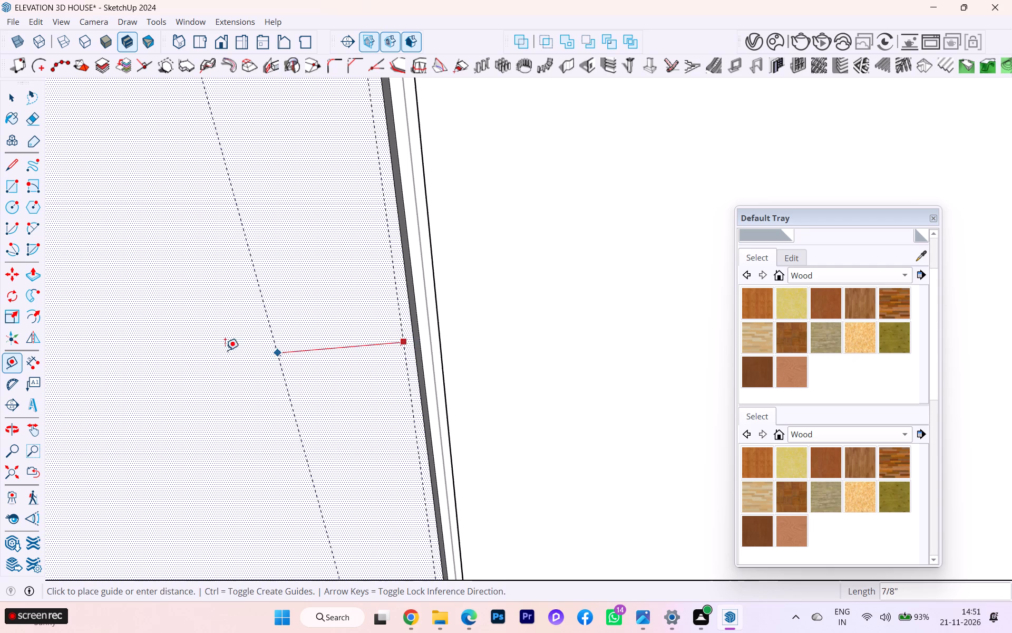
pyautogui.scroll(-1, 281, 349)
pyautogui.scroll(4, 281, 349)
pyautogui.scroll(-3, 282, 350)
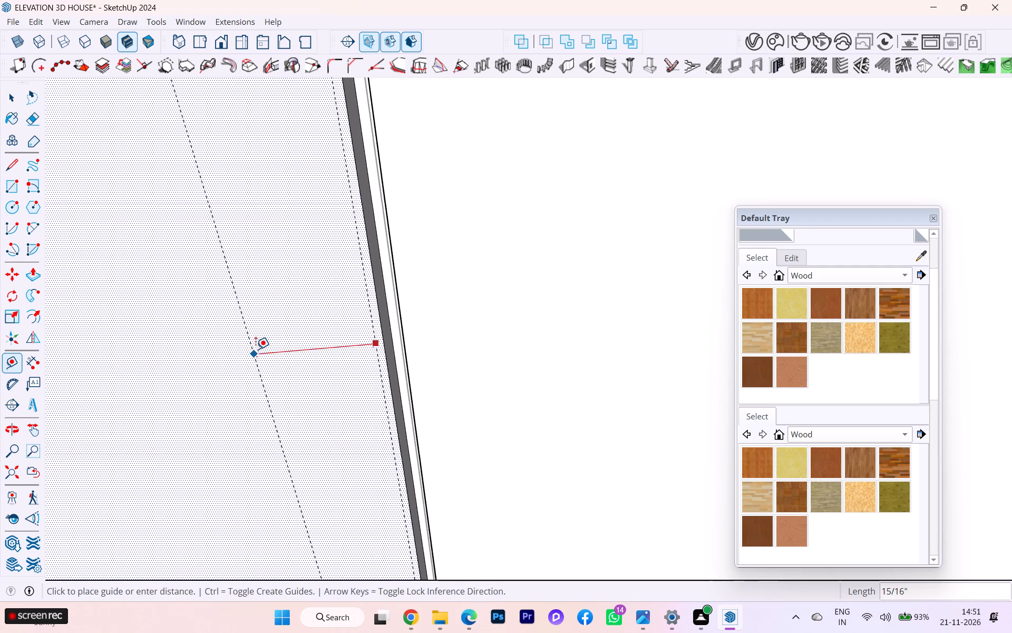
pyautogui.scroll(-5, 251, 350)
pyautogui.scroll(1, 250, 351)
pyautogui.scroll(-1, 250, 351)
pyautogui.scroll(-12, 298, 348)
pyautogui.scroll(1, 343, 352)
pyautogui.scroll(-2, 345, 352)
pyautogui.scroll(2, 350, 354)
pyautogui.scroll(-5, 415, 354)
pyautogui.scroll(3, 447, 361)
pyautogui.scroll(-3, 448, 361)
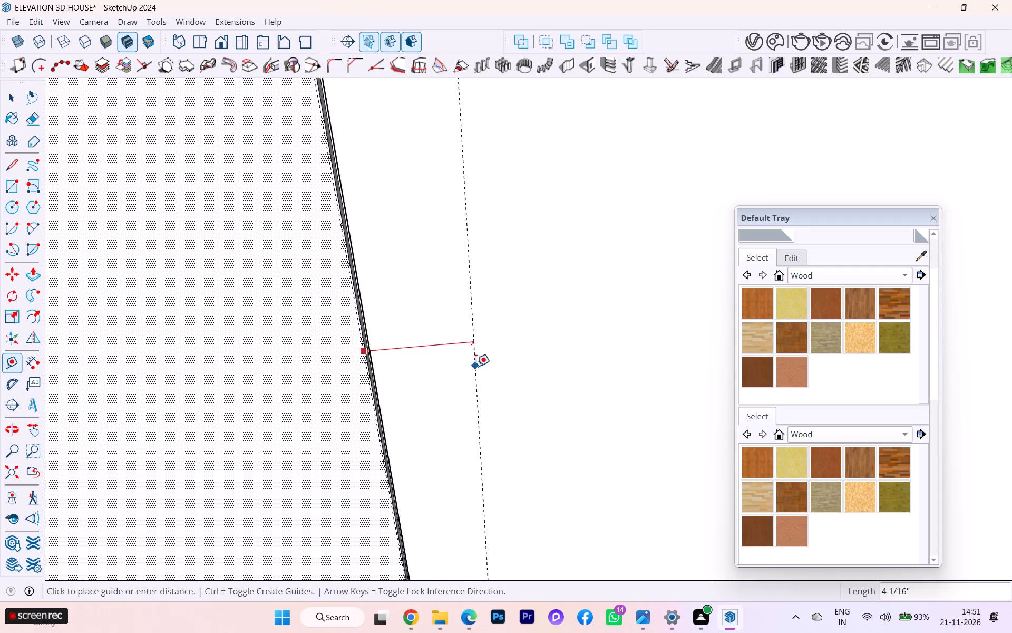
pyautogui.scroll(-2, 476, 366)
pyautogui.scroll(1, 480, 365)
pyautogui.scroll(-2, 480, 365)
pyautogui.scroll(4, 480, 365)
pyautogui.scroll(-9, 484, 371)
pyautogui.scroll(7, 479, 378)
pyautogui.scroll(-6, 469, 380)
pyautogui.scroll(1, 366, 378)
pyautogui.scroll(-1, 366, 378)
pyautogui.scroll(2, 365, 378)
pyautogui.scroll(-4, 365, 378)
pyautogui.scroll(2, 368, 376)
pyautogui.scroll(-8, 368, 376)
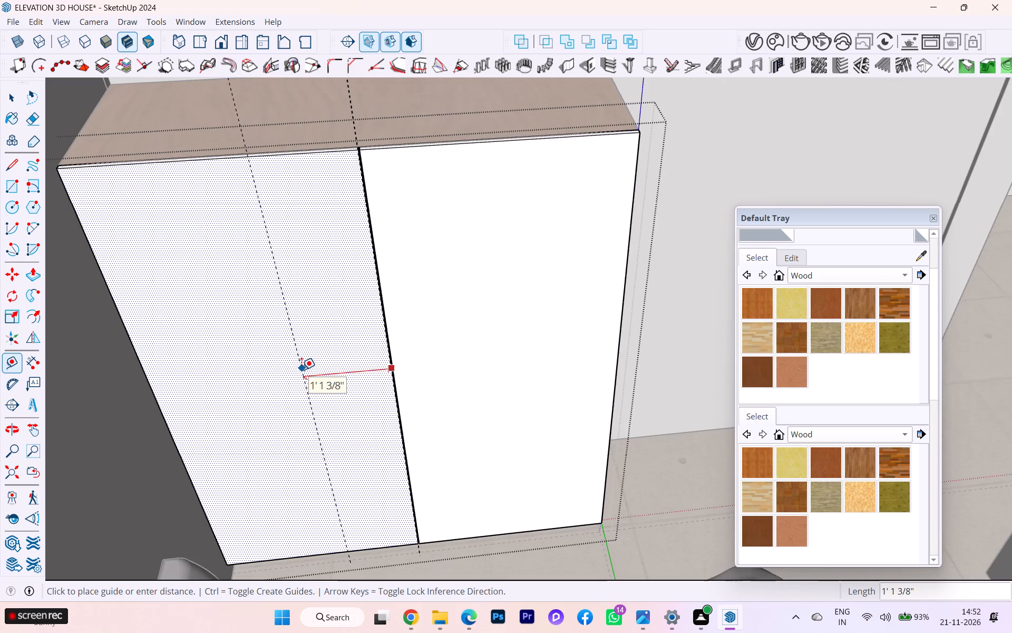
pyautogui.write("1'")
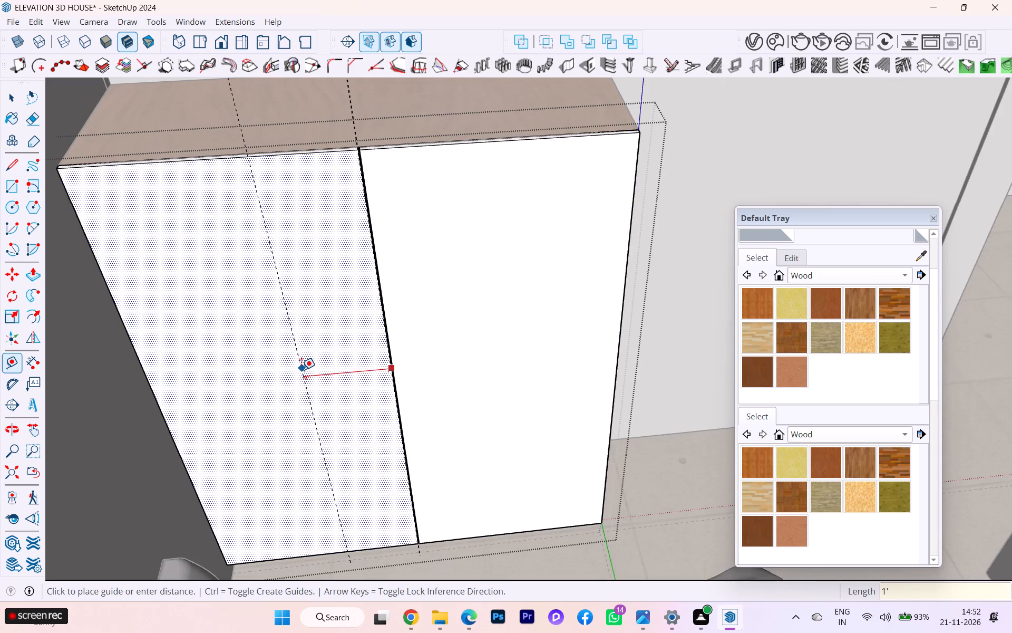
pyautogui.press('Return')
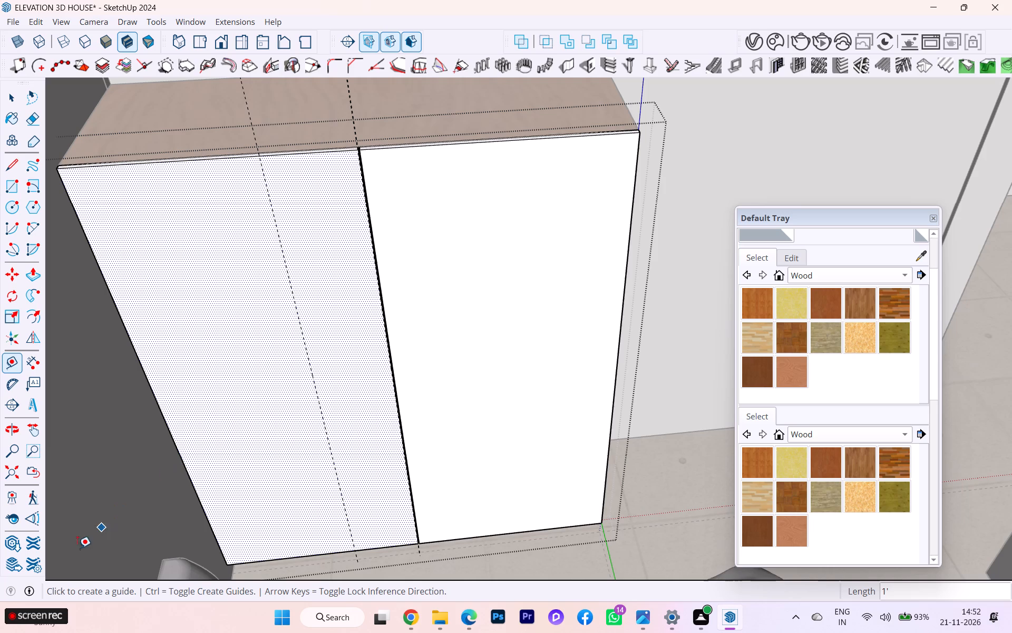
pyautogui.scroll(-3, 322, 468)
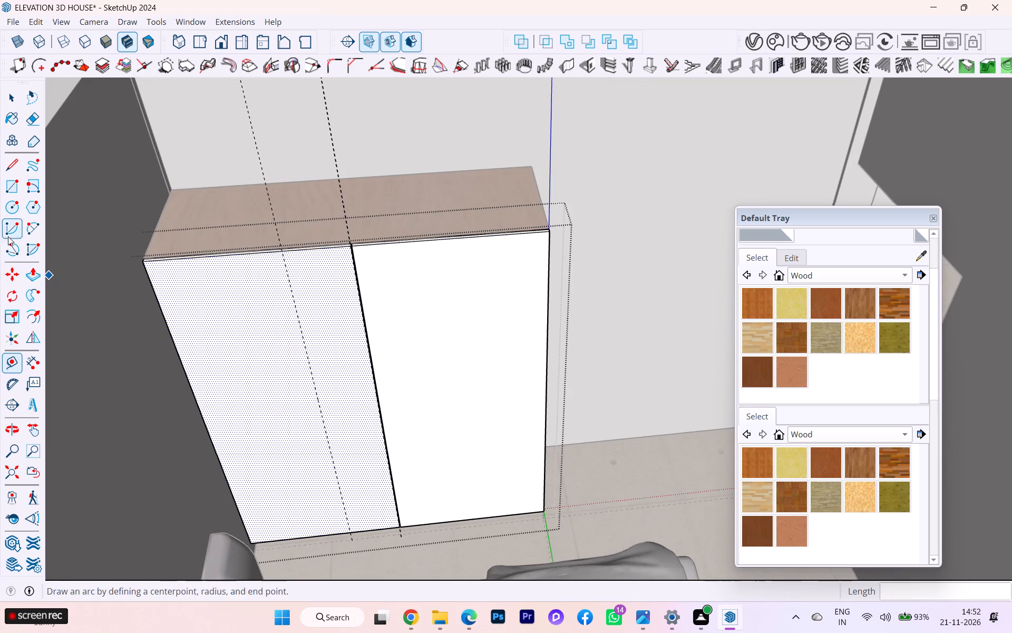
# Draw a line about 5' 1" long up the offset guide from the left door's bottom edge.
pyautogui.click(15, 157)
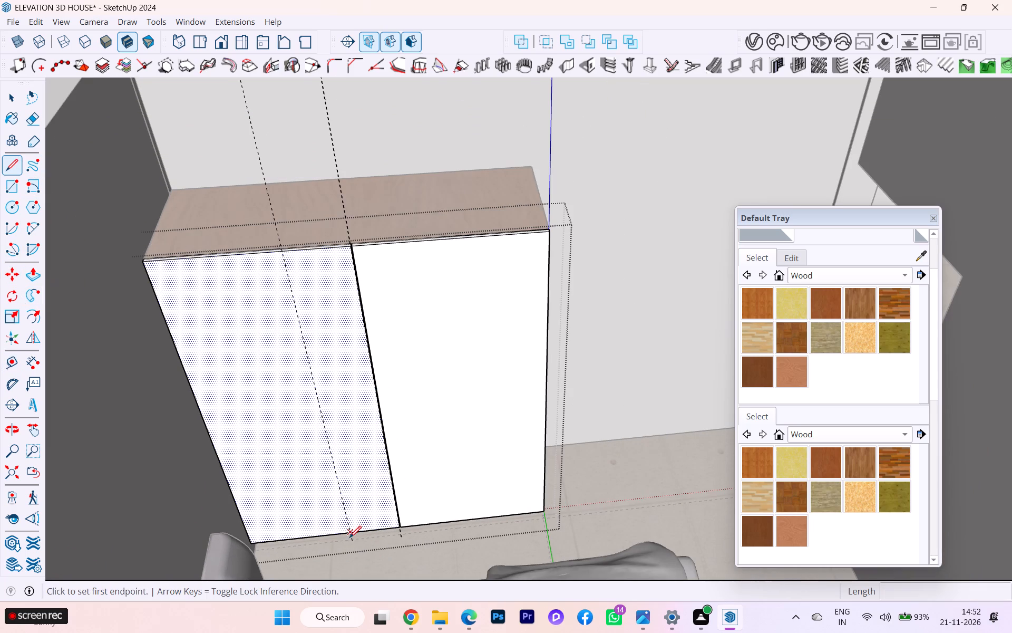
pyautogui.click(349, 538)
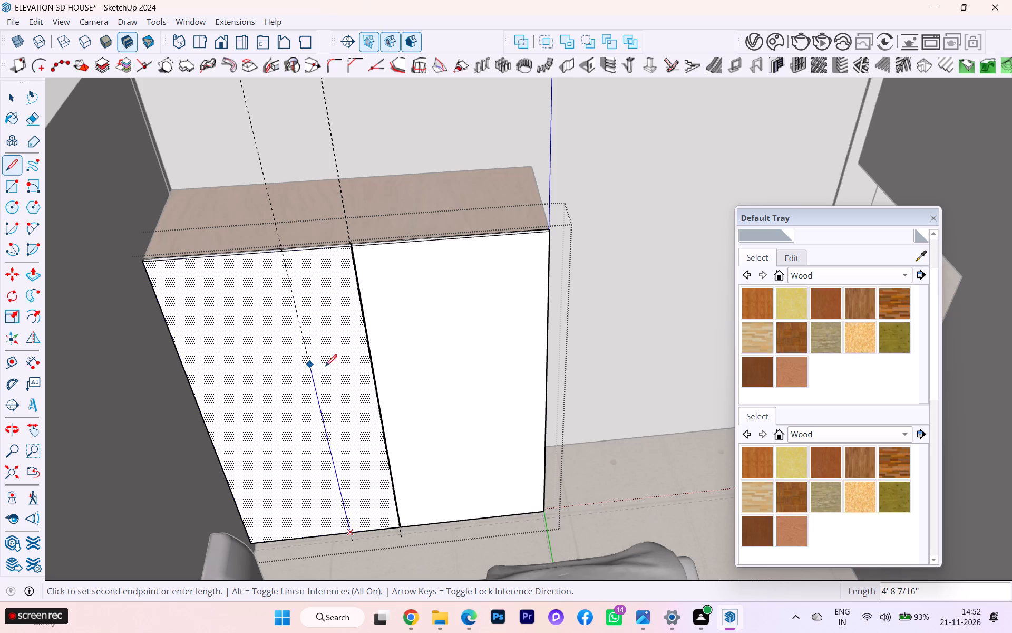
pyautogui.click(304, 348)
pyautogui.press('Escape')
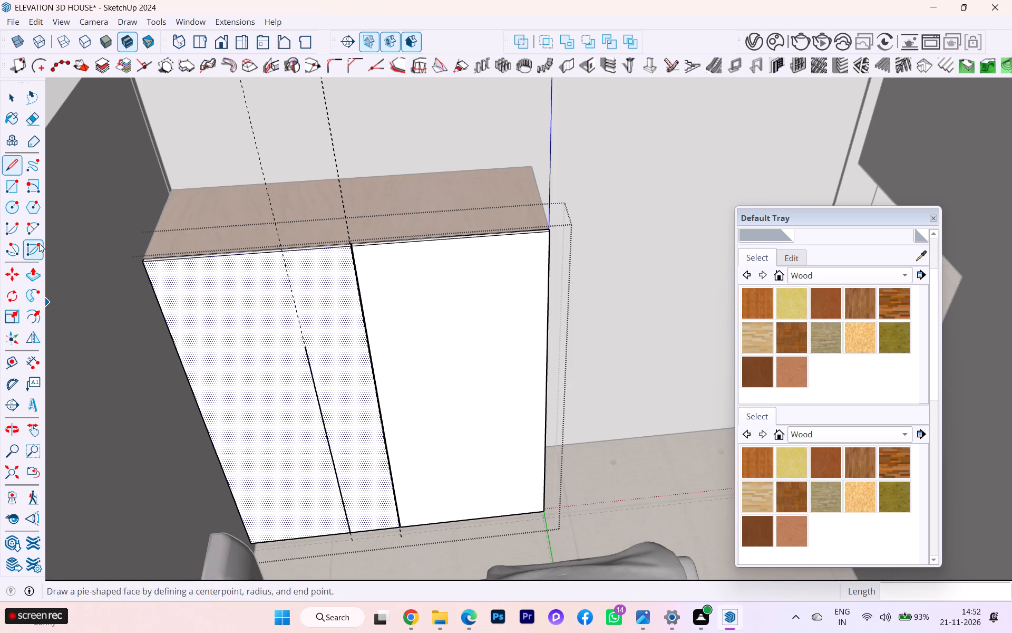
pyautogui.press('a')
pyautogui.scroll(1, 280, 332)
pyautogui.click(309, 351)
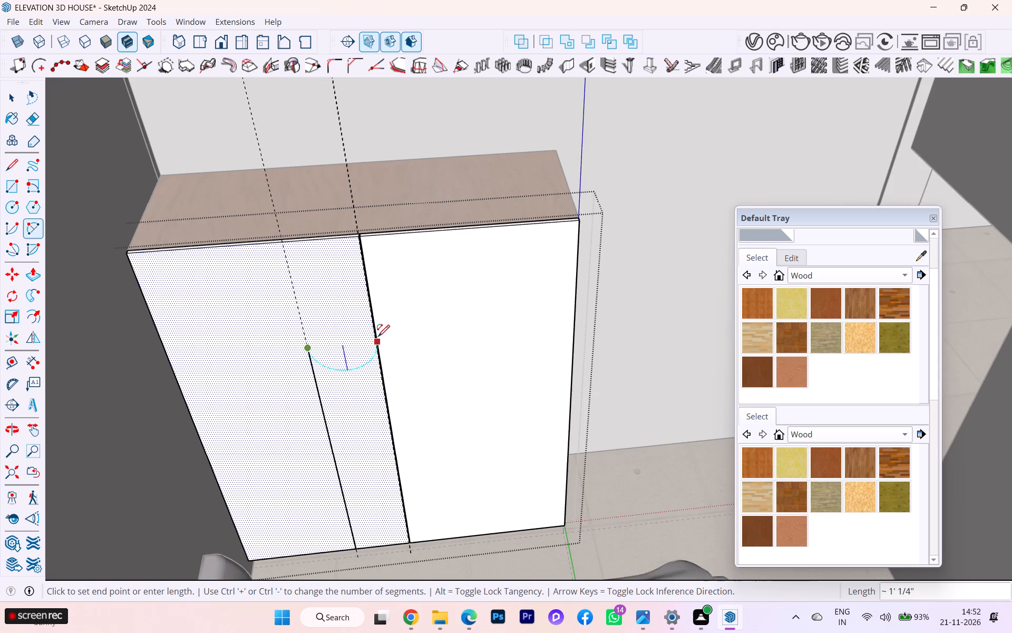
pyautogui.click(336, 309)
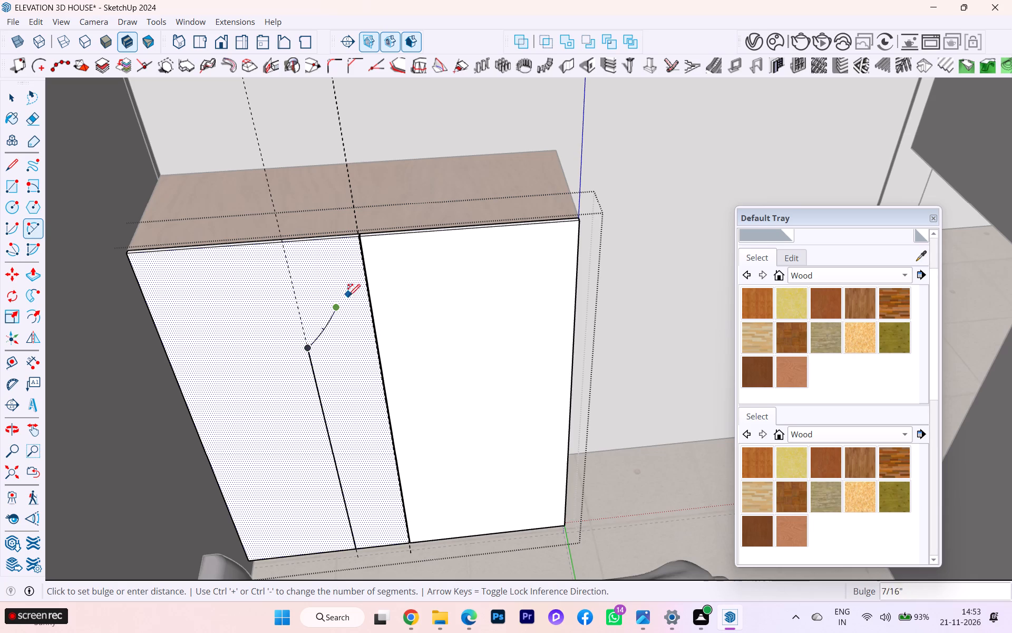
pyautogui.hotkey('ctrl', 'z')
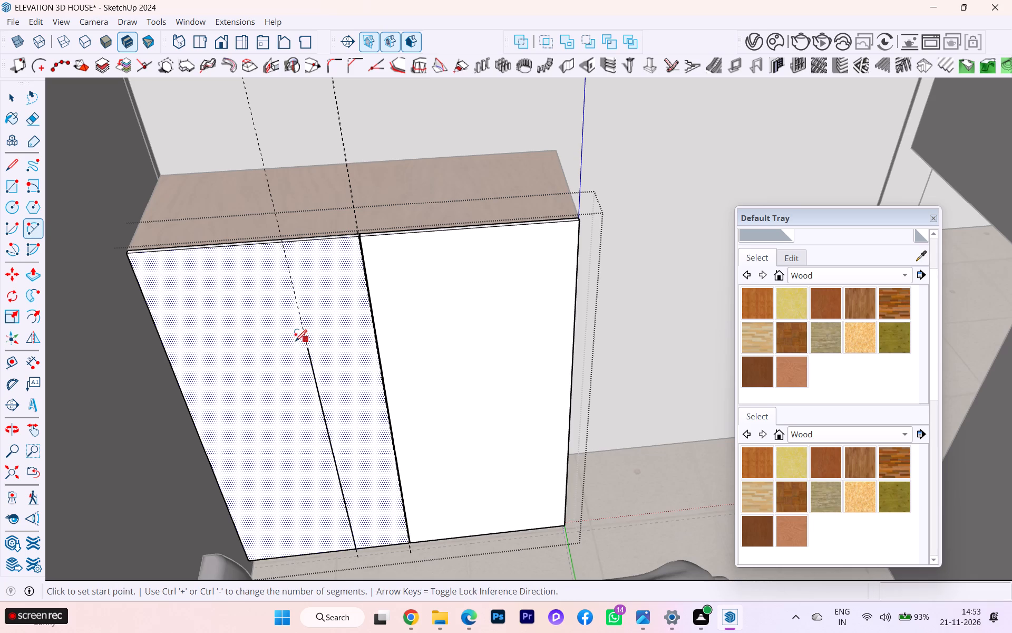
# Draw an arc from the left door's seam side up to a peak between the guides, tangent to the edge, with about 1 7/16" bulge.
pyautogui.scroll(3, 367, 343)
pyautogui.click(382, 344)
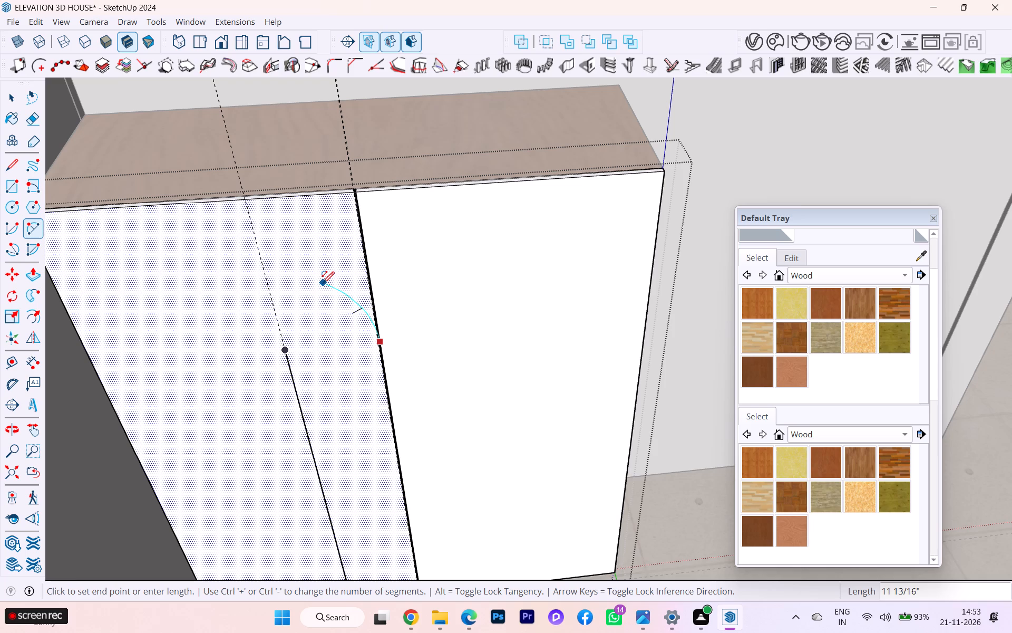
pyautogui.click(325, 282)
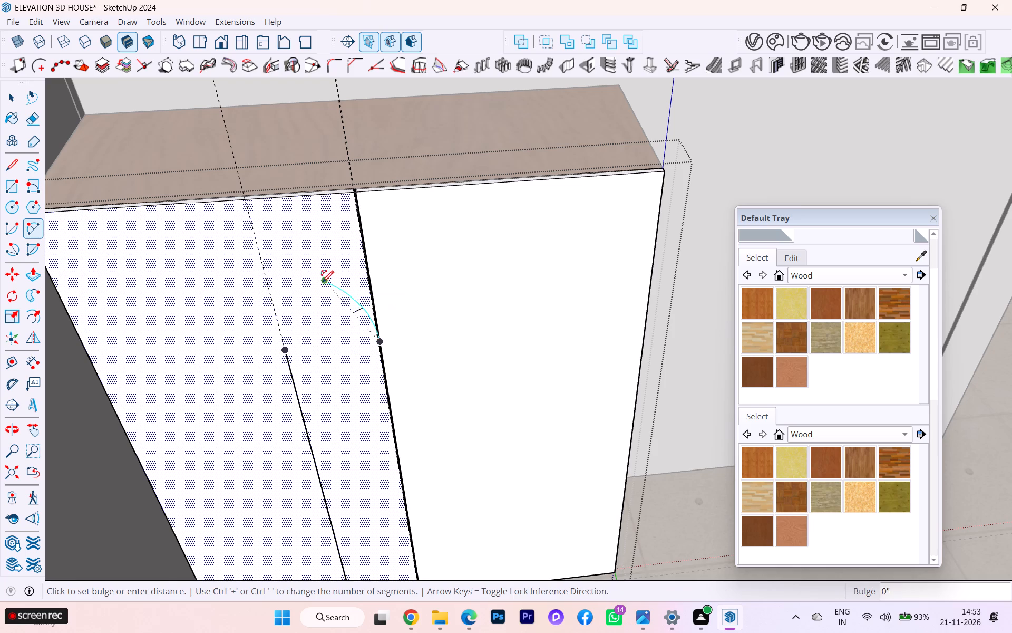
pyautogui.click(365, 308)
pyautogui.press('Escape')
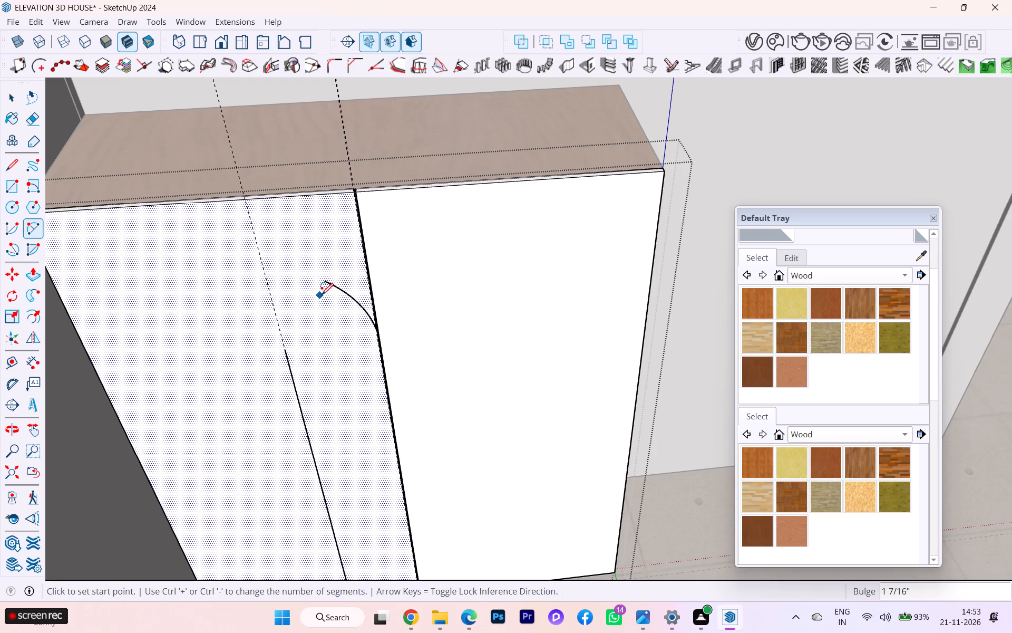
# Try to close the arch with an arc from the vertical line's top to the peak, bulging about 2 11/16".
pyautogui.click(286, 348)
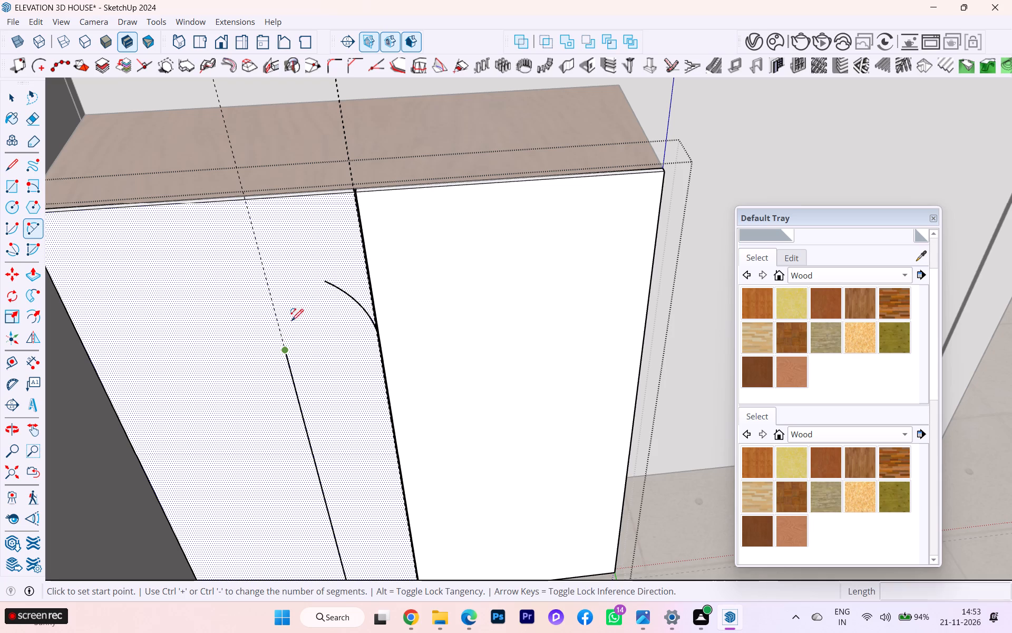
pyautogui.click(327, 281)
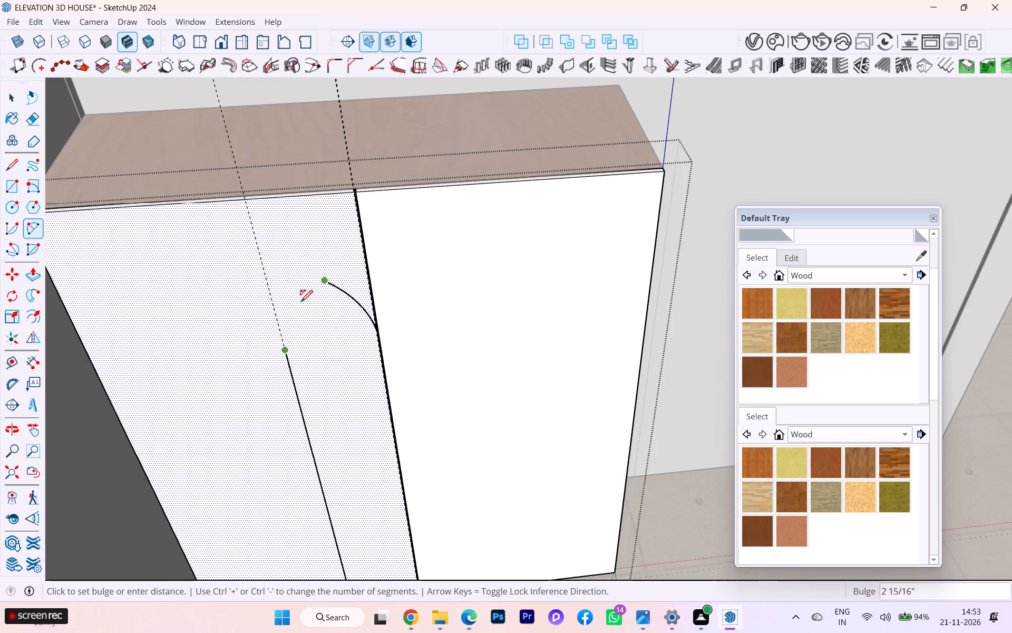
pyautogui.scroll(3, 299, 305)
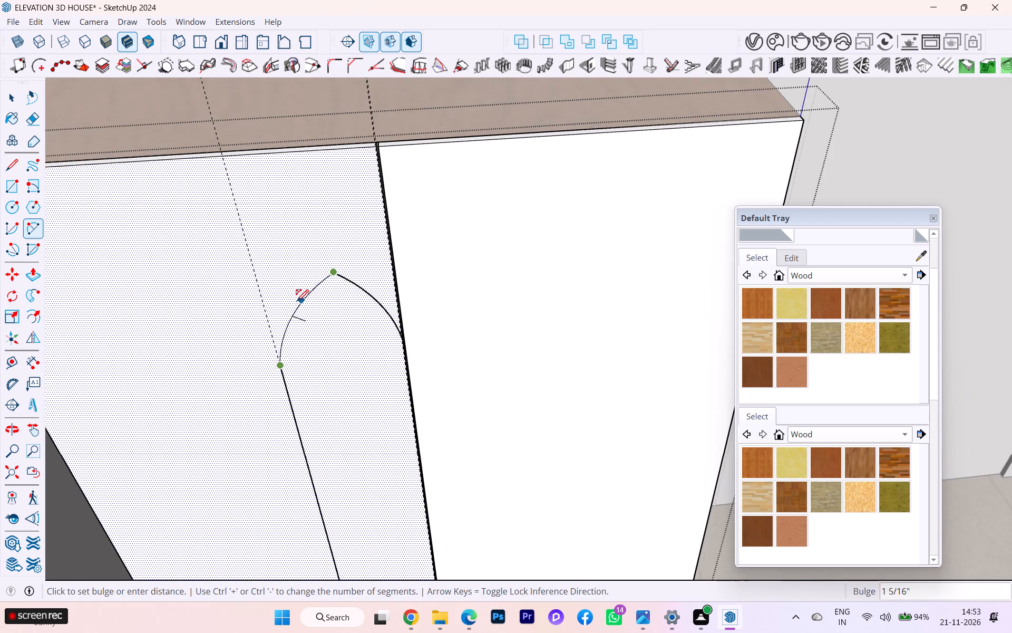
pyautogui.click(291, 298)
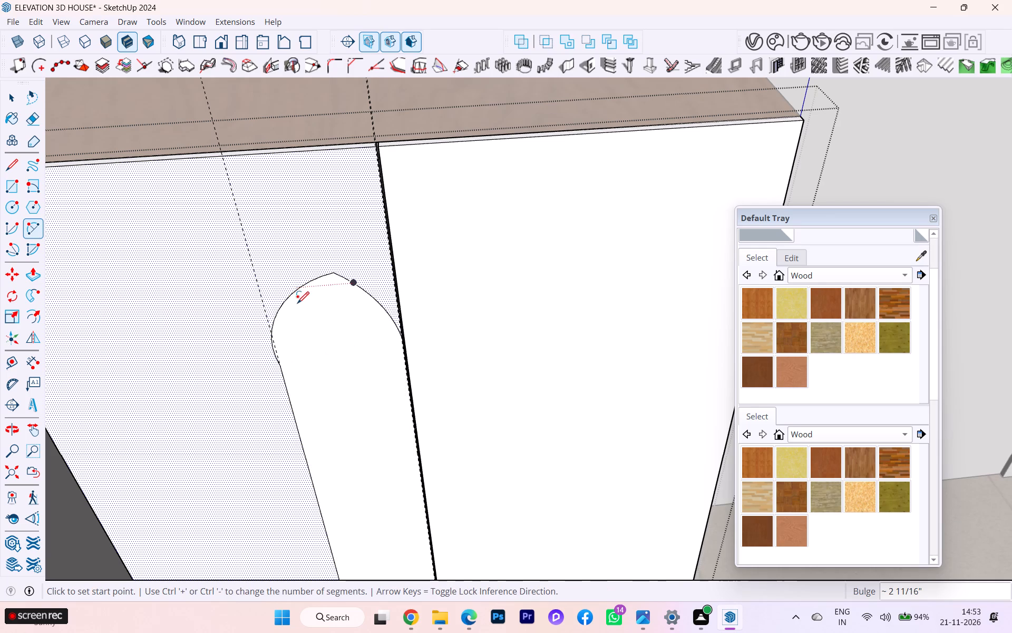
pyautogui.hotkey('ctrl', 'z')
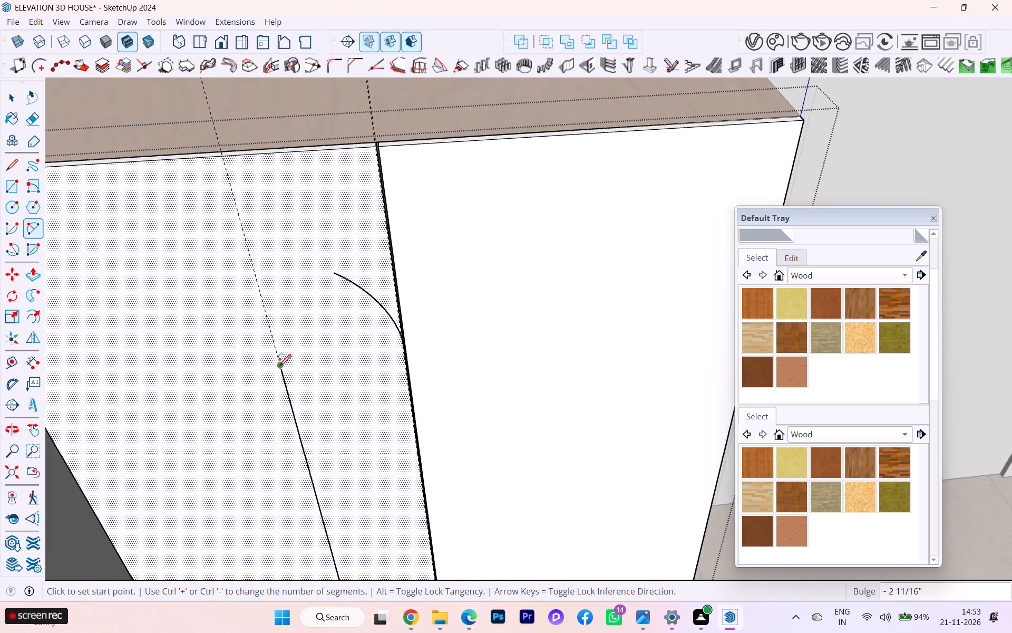
# Draw an arc from the vertical line's top end to the first arc's peak, with a bulge of about 1 13/16".
pyautogui.click(279, 366)
pyautogui.click(335, 271)
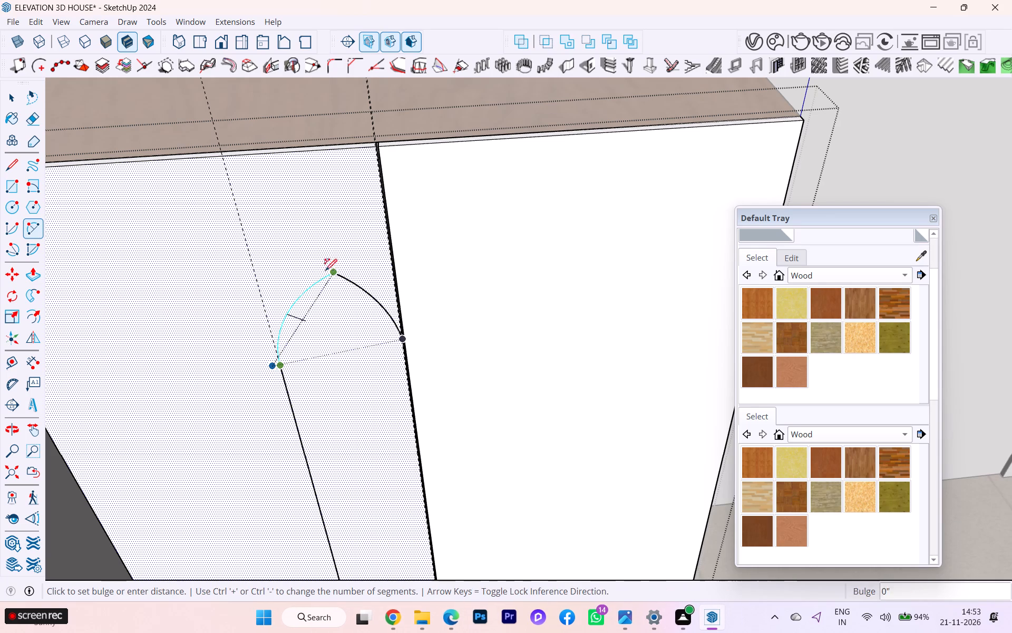
pyautogui.click(288, 310)
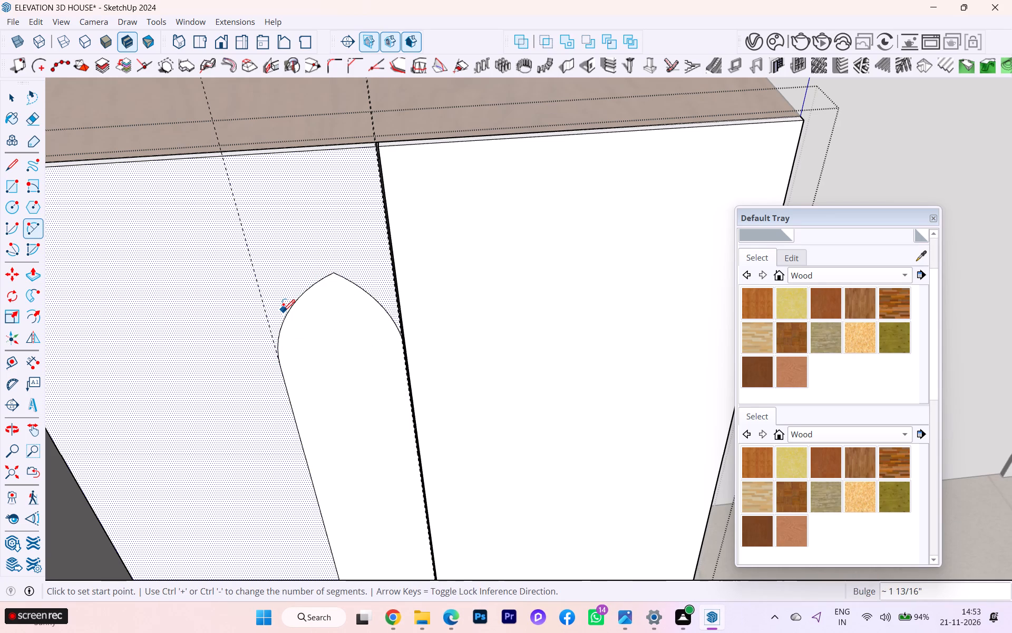
pyautogui.press('Escape')
# Select the arch's seam-side arc on the left door.
pyautogui.scroll(5, 323, 300)
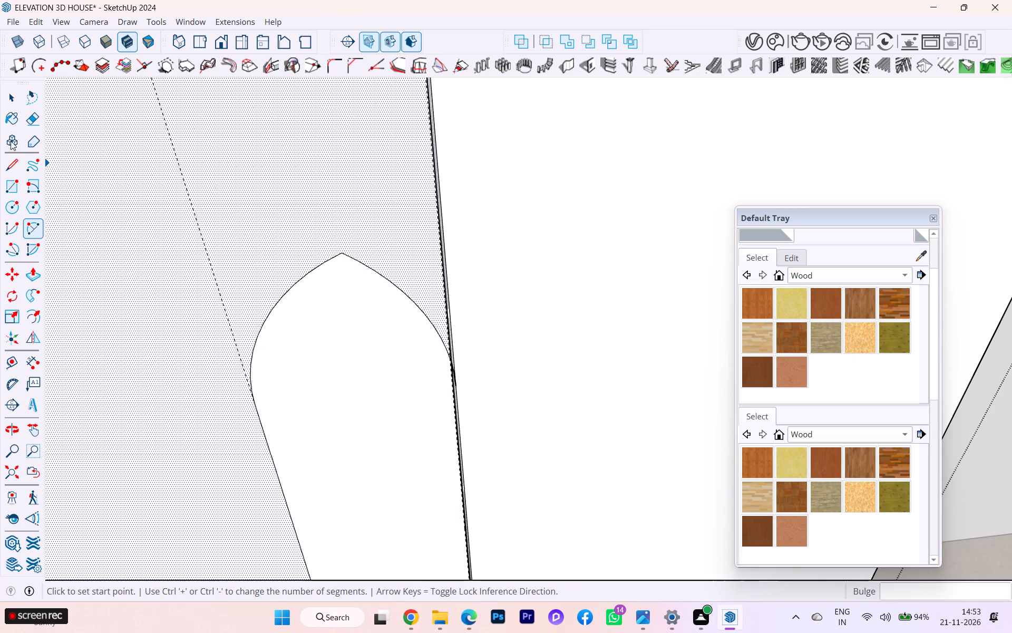
pyautogui.click(9, 97)
pyautogui.scroll(-10, 409, 242)
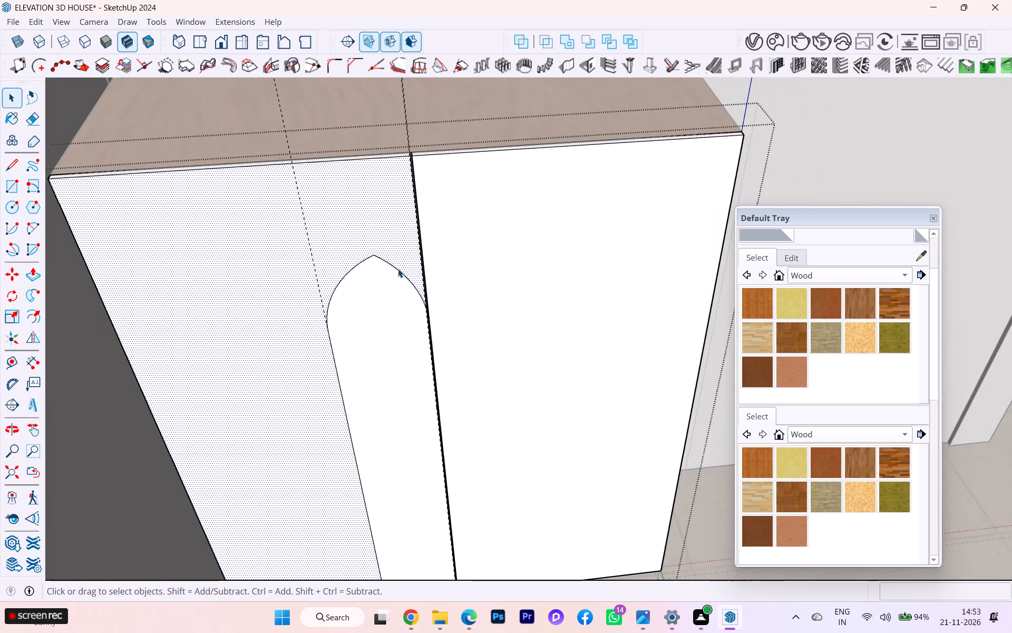
pyautogui.click(398, 268)
pyautogui.scroll(1, 415, 281)
pyautogui.scroll(-1, 416, 281)
pyautogui.scroll(2, 416, 281)
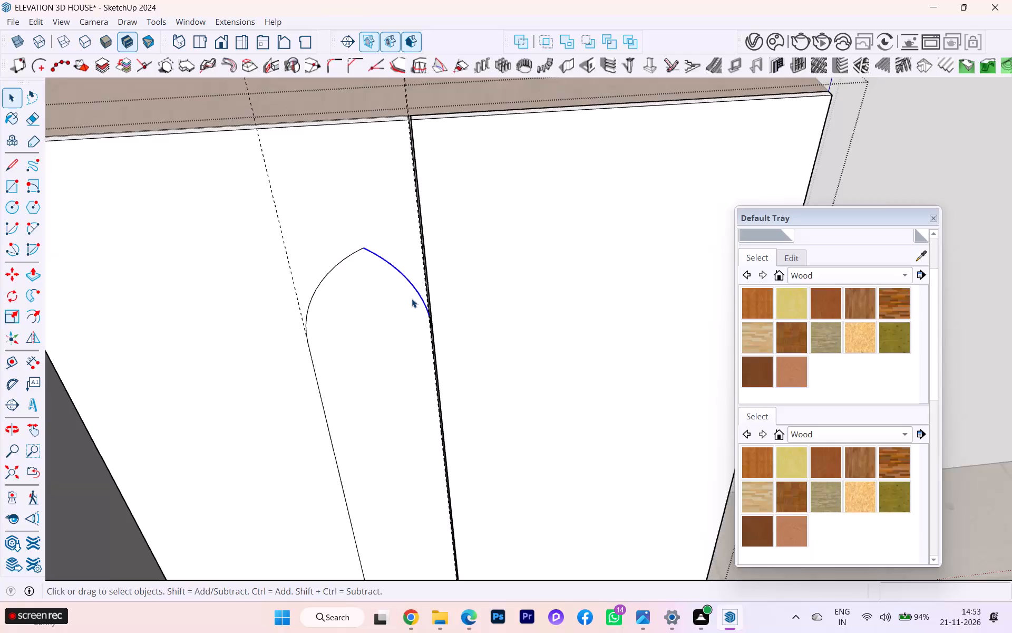
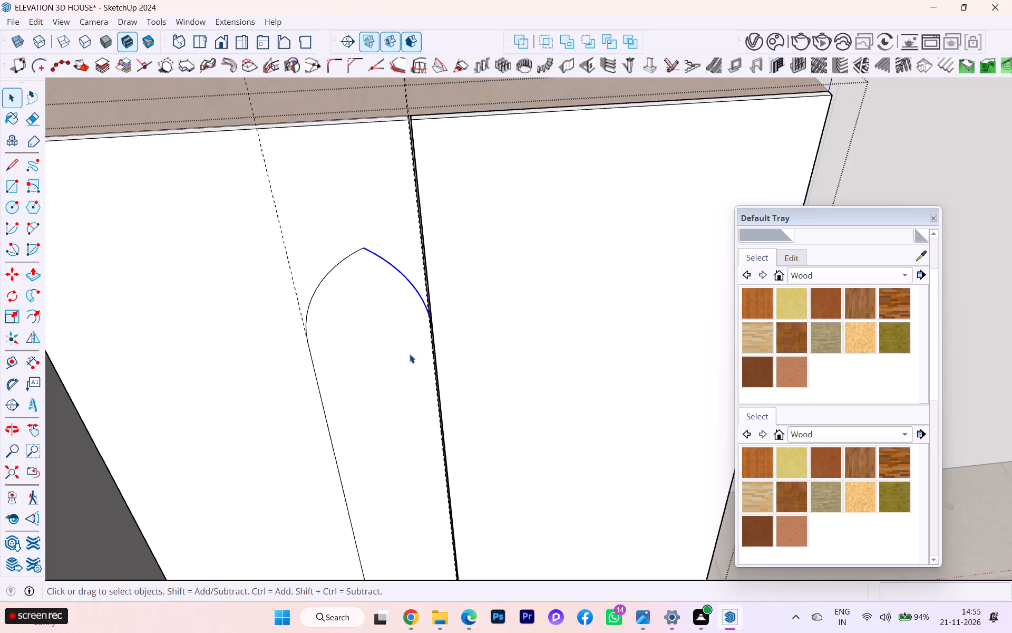
# Delete the arch's seam-side arc from the left door.
pyautogui.scroll(-3, 348, 304)
pyautogui.scroll(4, 348, 307)
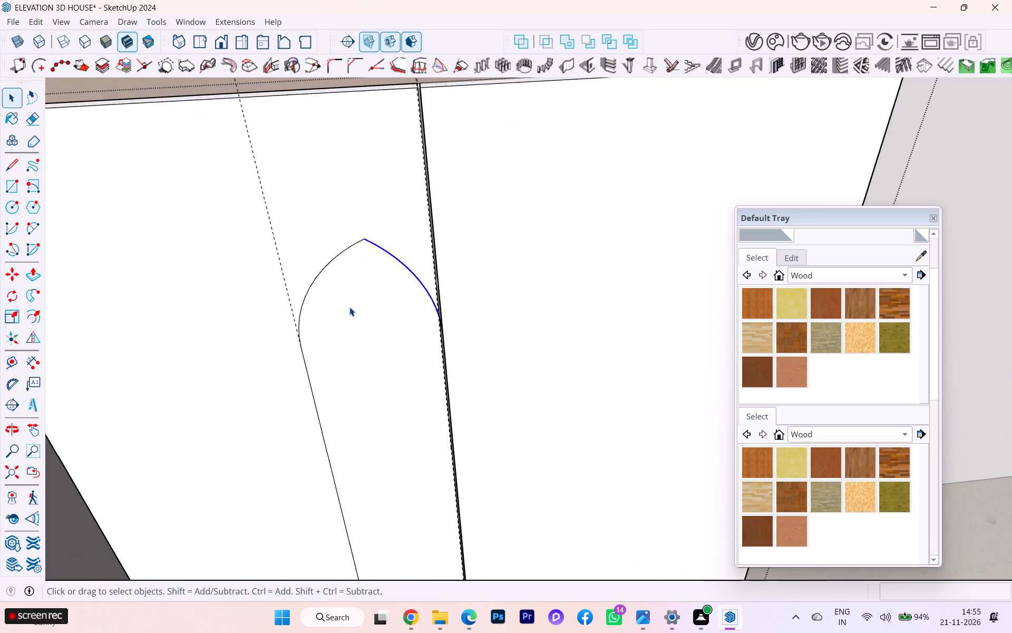
pyautogui.scroll(2, 393, 335)
pyautogui.scroll(2, 397, 258)
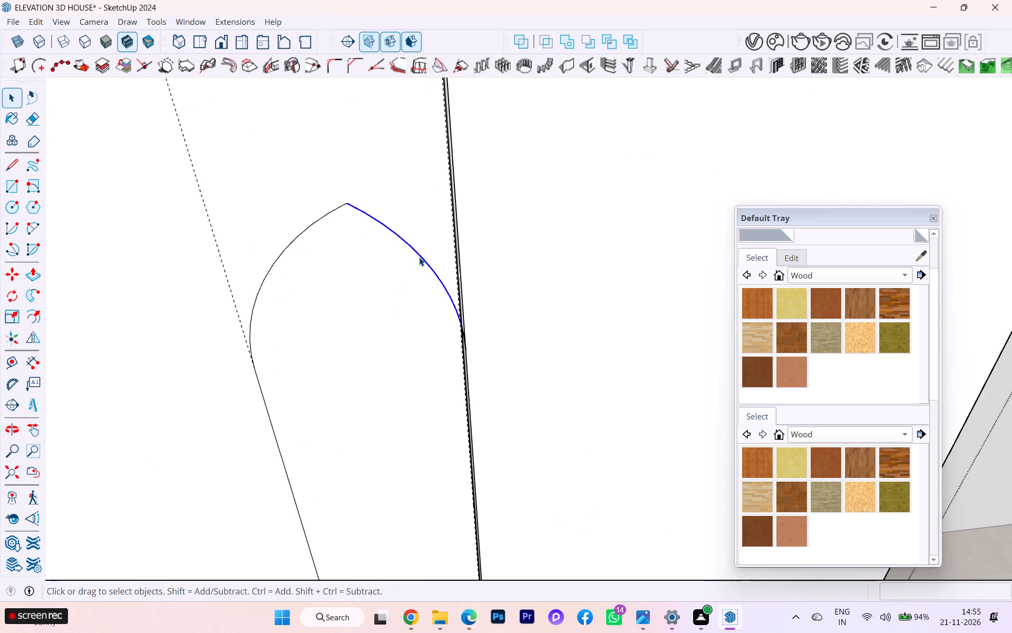
pyautogui.press('Delete')
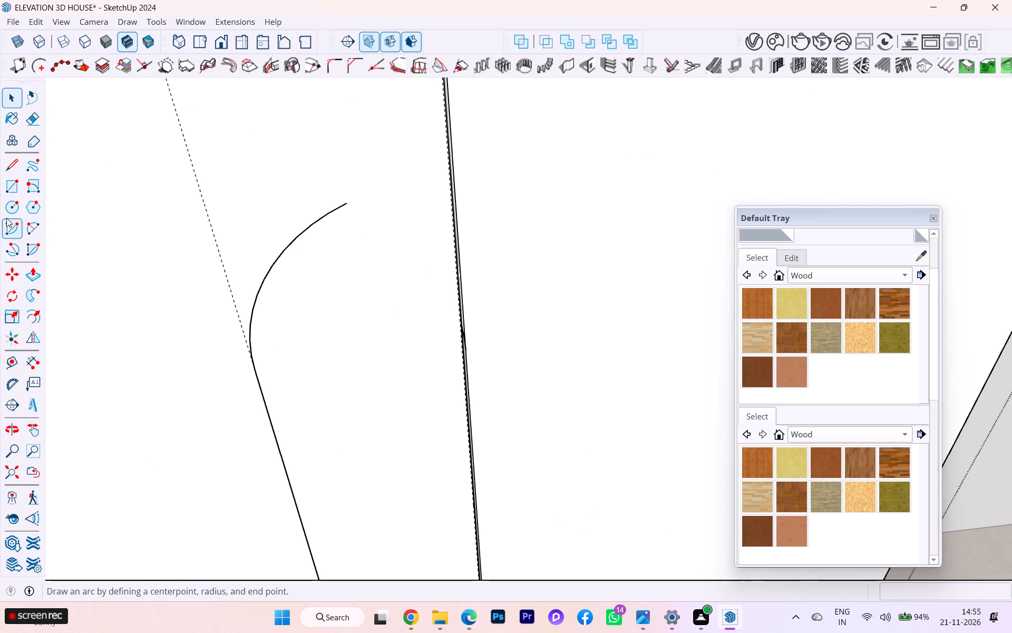
# Draw a tangent arc from the left door's seam edge to the vertex just below the outer arc's tip, bulging about 1 1/2".
pyautogui.press('a')
pyautogui.press('Return')
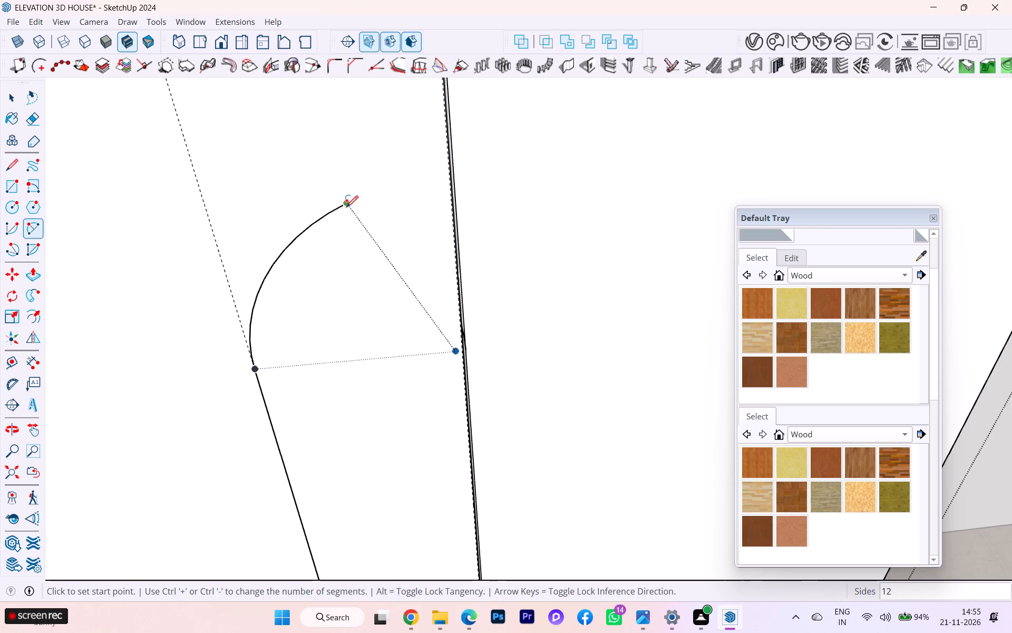
pyautogui.click(346, 207)
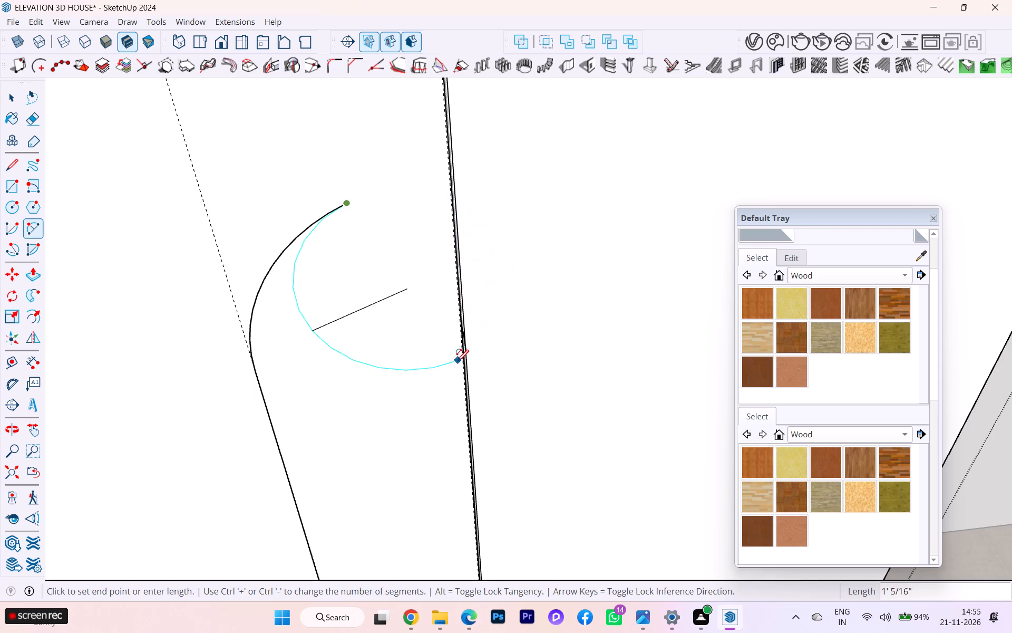
pyautogui.press('Escape')
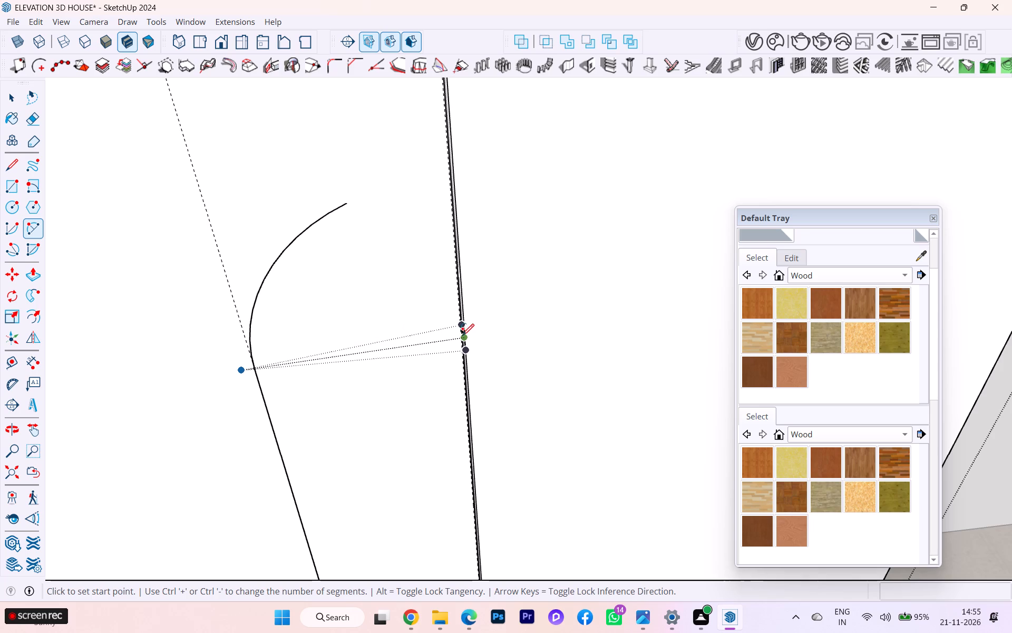
pyautogui.click(465, 340)
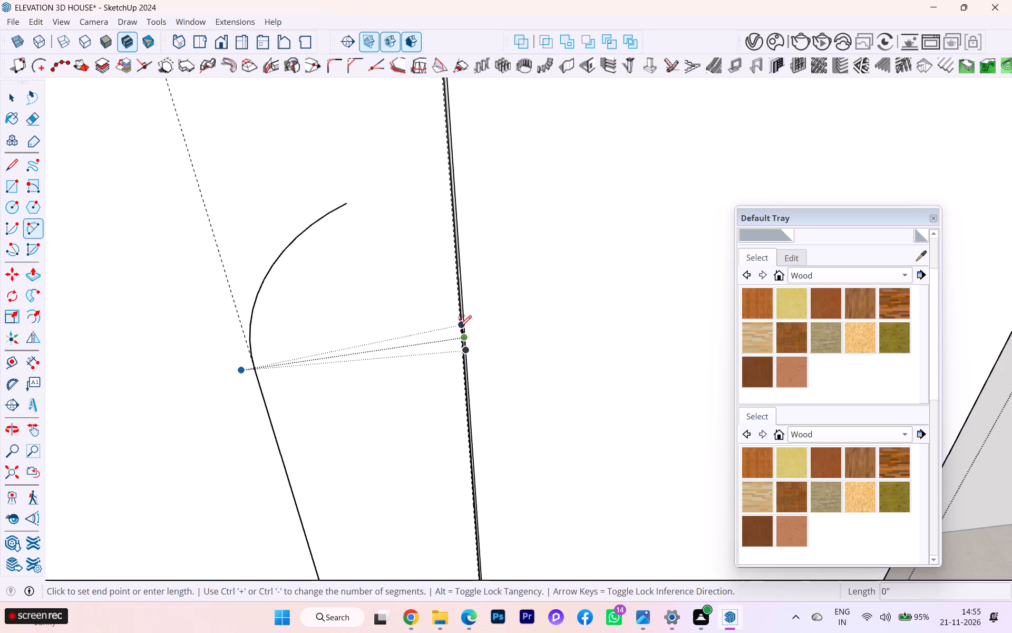
pyautogui.click(333, 210)
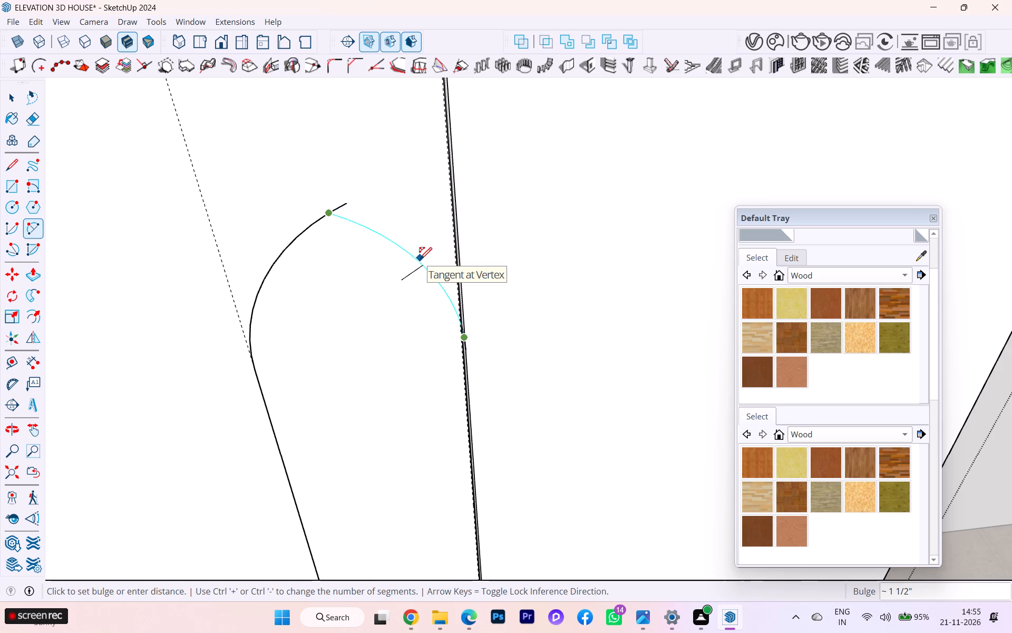
pyautogui.click(420, 259)
pyautogui.press('Escape')
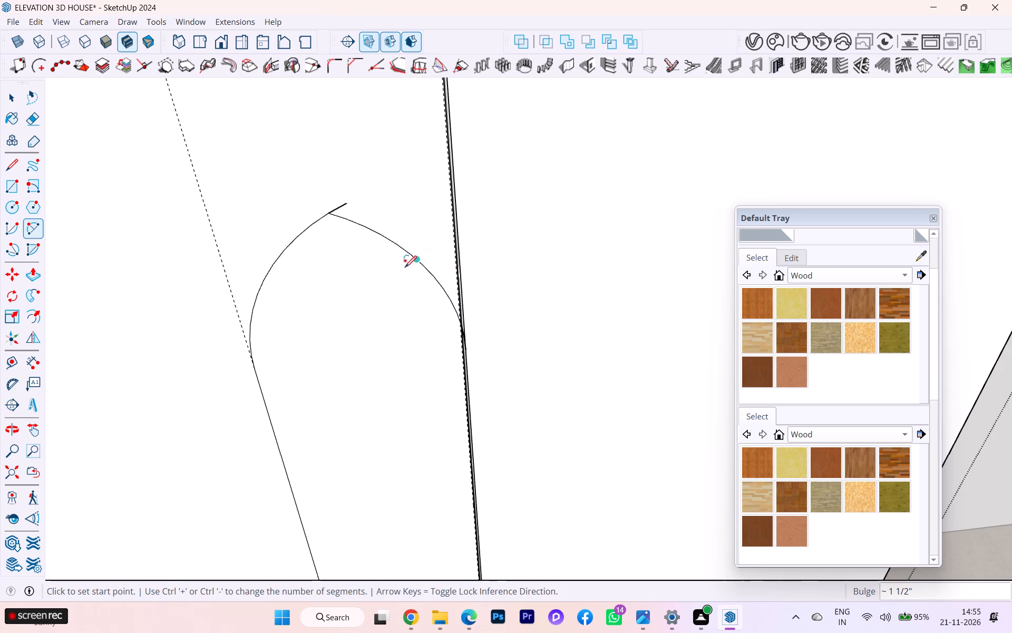
# Erase the outer arc's short tip that extends past the junction with the new seam-side arc.
pyautogui.press('e')
pyautogui.click(344, 205)
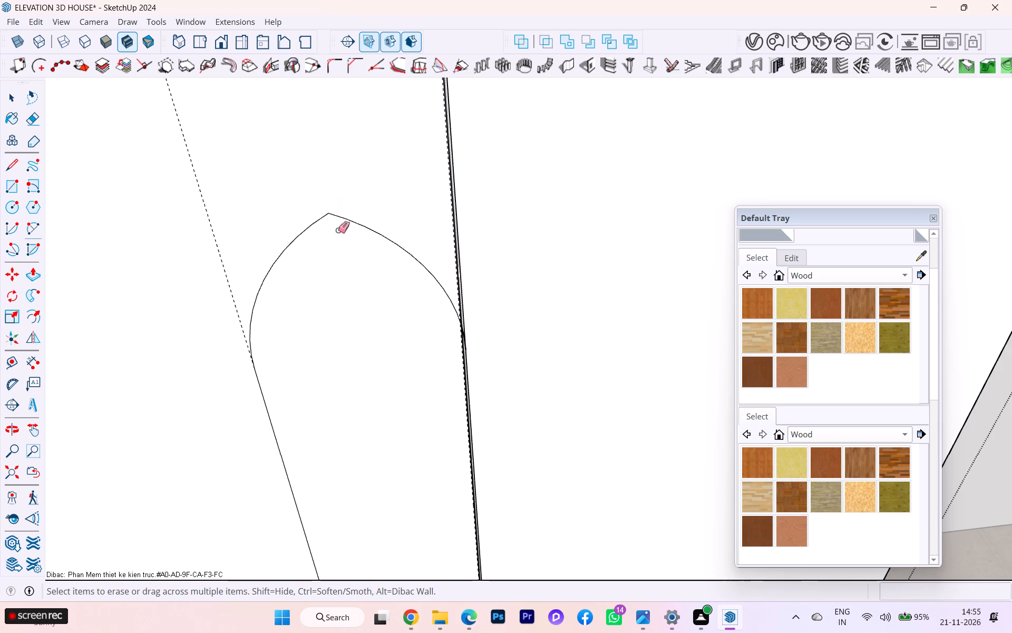
# Set the number of segments of the arch's outer arc, on the side away from the seam, to 25.
pyautogui.scroll(-1, 350, 238)
pyautogui.scroll(1, 355, 242)
pyautogui.scroll(-3, 357, 244)
pyautogui.scroll(-3, 407, 272)
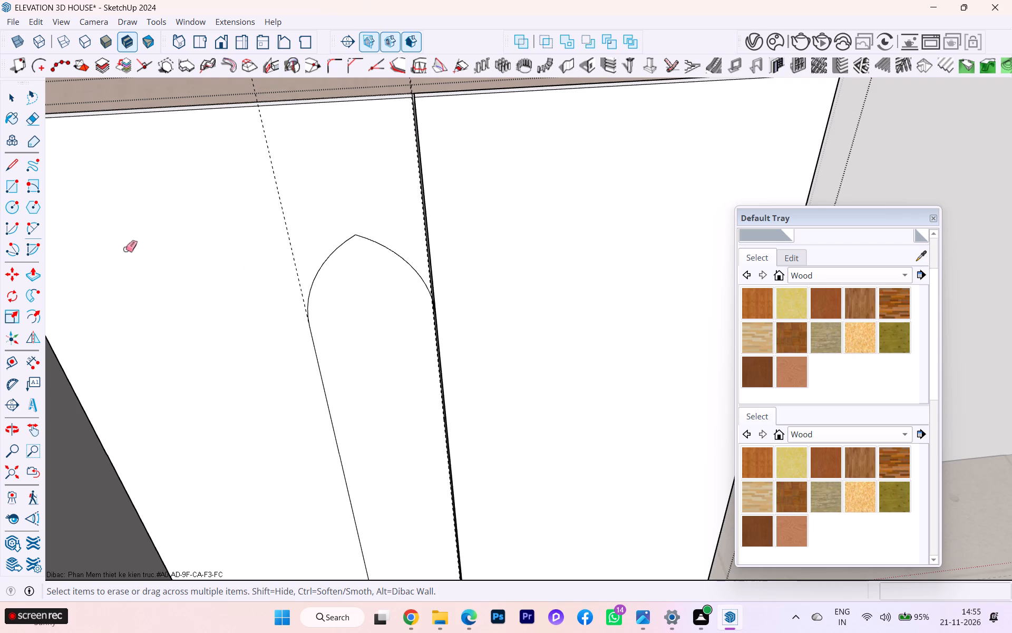
pyautogui.click(0, 96)
pyautogui.click(3, 96)
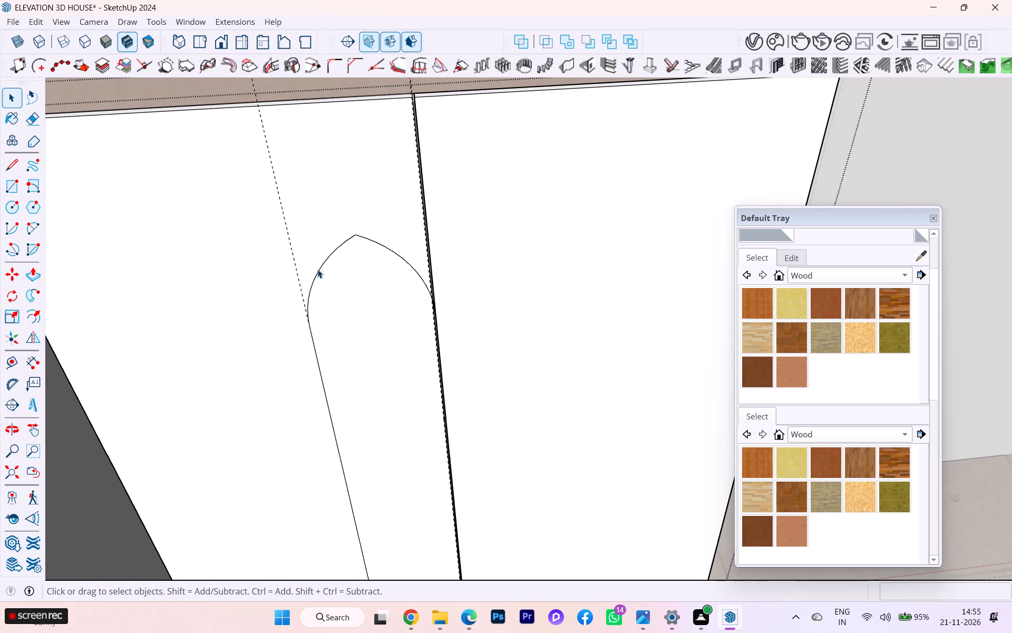
pyautogui.click(320, 268)
pyautogui.scroll(1, 821, 257)
pyautogui.scroll(-1, 821, 257)
pyautogui.scroll(4, 821, 257)
pyautogui.click(754, 251)
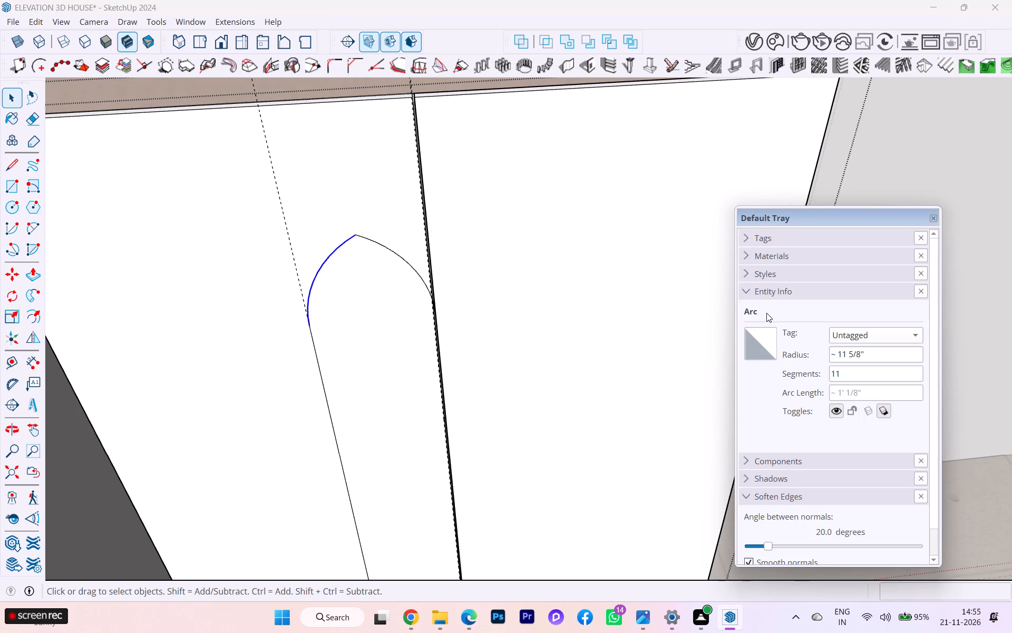
pyautogui.moveTo(865, 374); pyautogui.dragTo(826, 384)
pyautogui.moveTo(826, 384); pyautogui.dragTo(822, 384)
pyautogui.press('BackSpace')
pyautogui.press('BackSpace')
pyautogui.write('25')
pyautogui.press('Return')
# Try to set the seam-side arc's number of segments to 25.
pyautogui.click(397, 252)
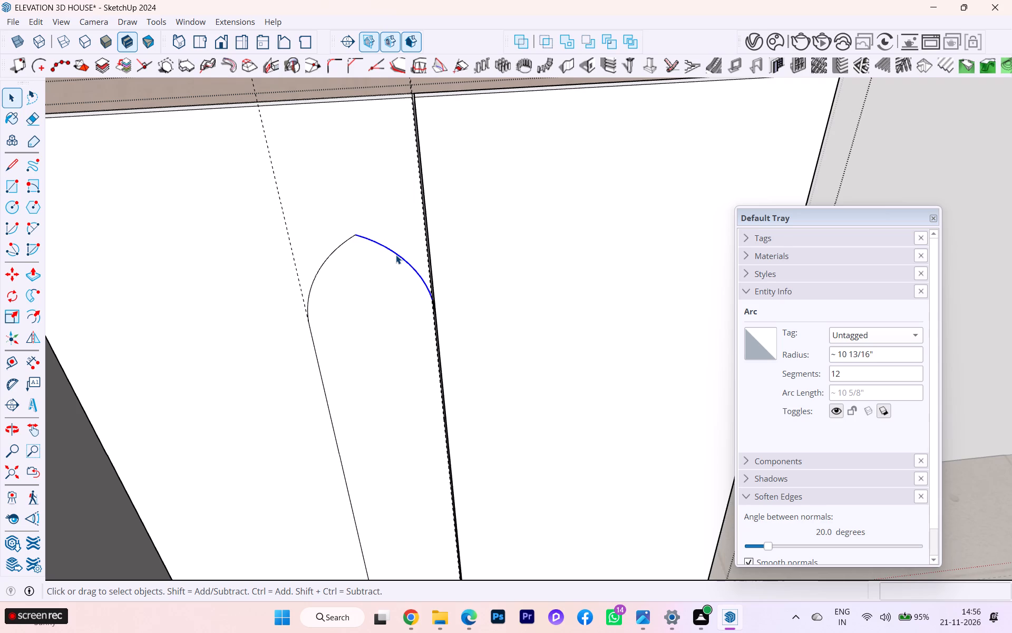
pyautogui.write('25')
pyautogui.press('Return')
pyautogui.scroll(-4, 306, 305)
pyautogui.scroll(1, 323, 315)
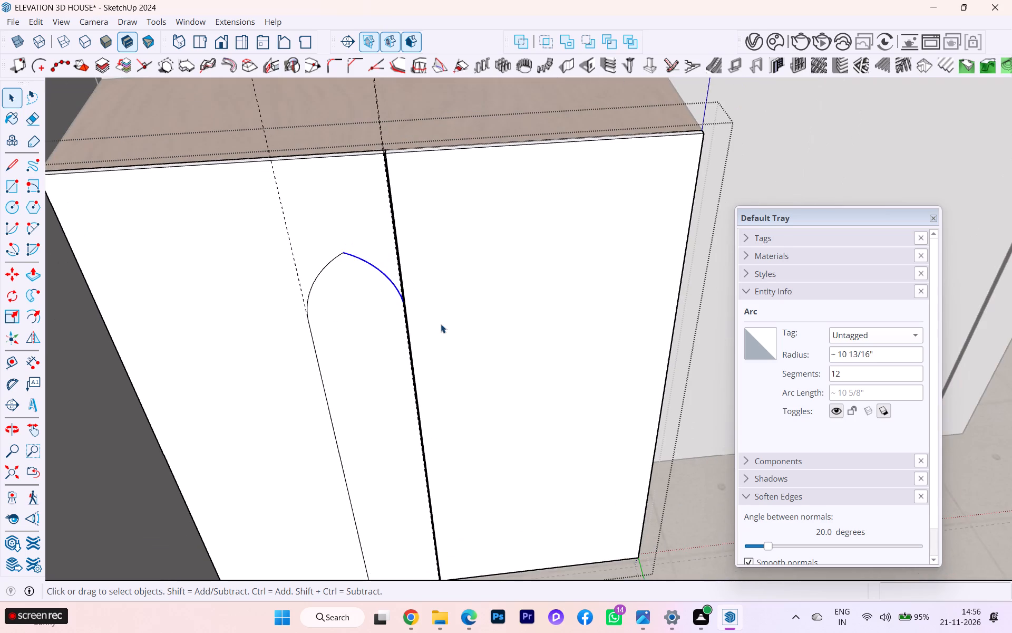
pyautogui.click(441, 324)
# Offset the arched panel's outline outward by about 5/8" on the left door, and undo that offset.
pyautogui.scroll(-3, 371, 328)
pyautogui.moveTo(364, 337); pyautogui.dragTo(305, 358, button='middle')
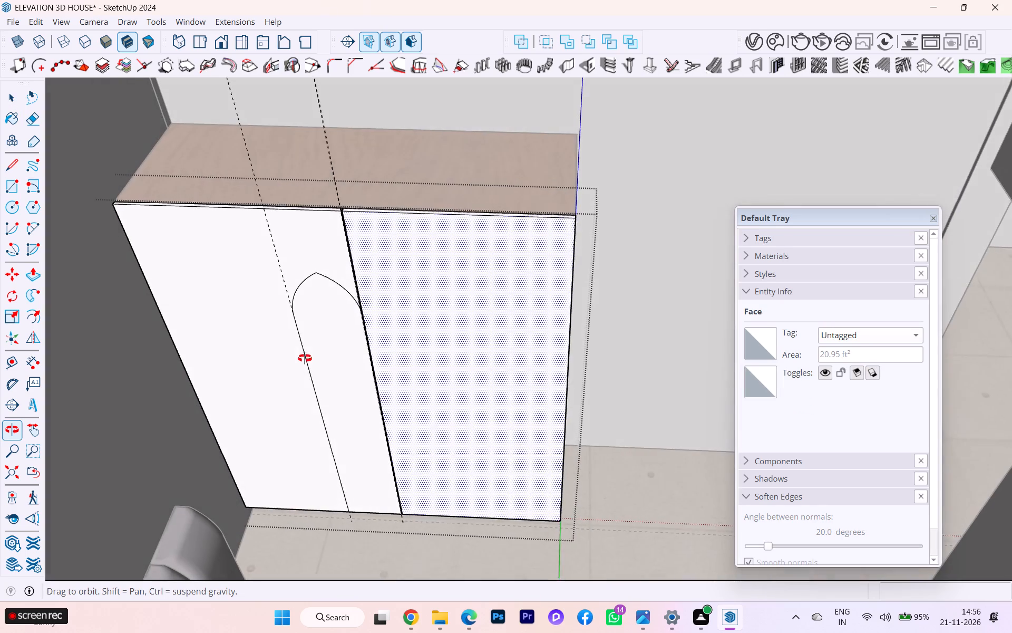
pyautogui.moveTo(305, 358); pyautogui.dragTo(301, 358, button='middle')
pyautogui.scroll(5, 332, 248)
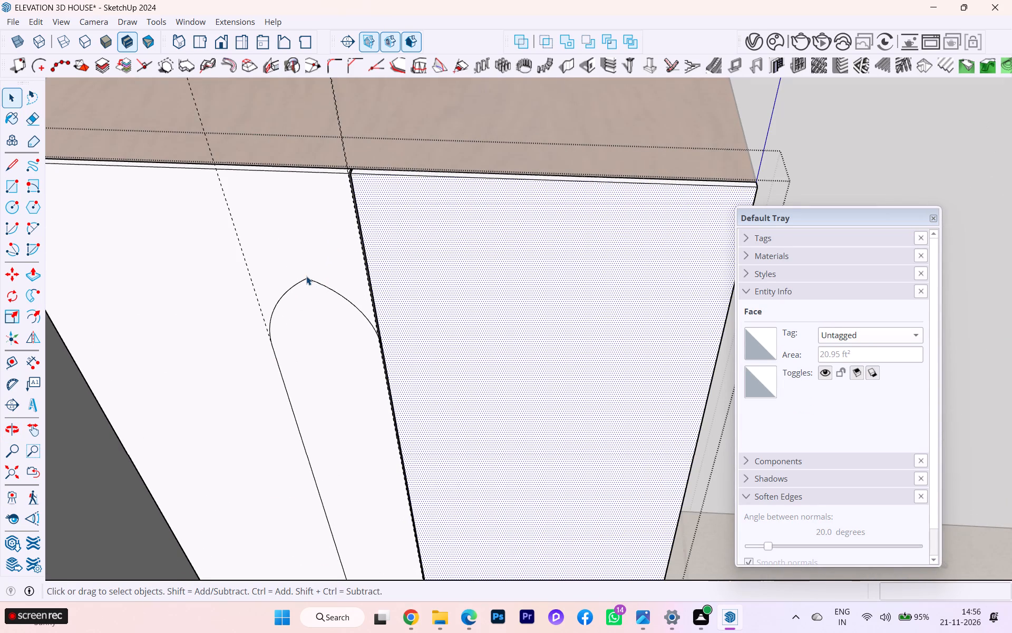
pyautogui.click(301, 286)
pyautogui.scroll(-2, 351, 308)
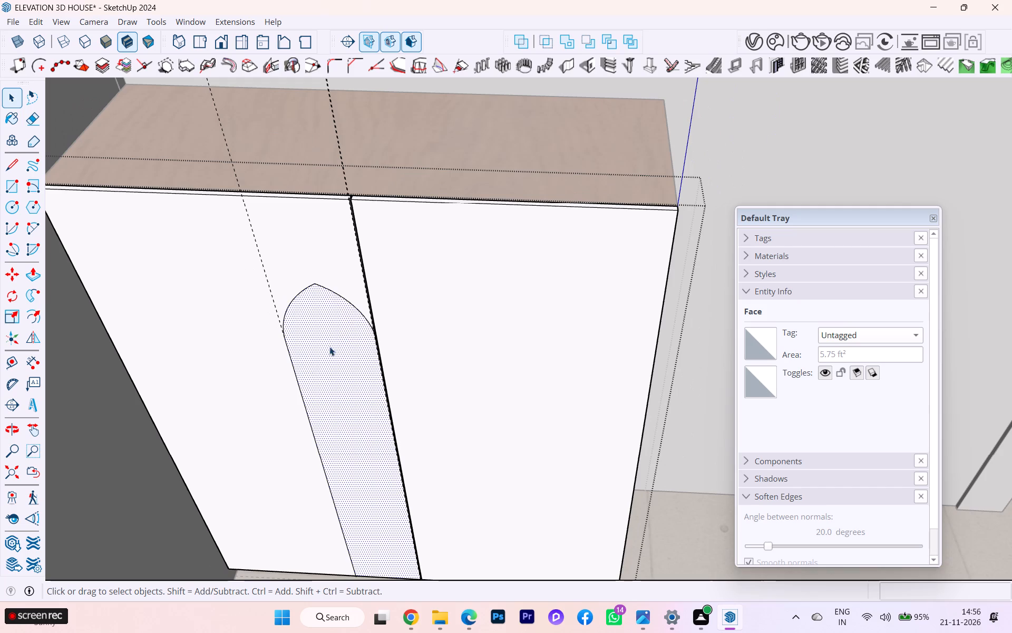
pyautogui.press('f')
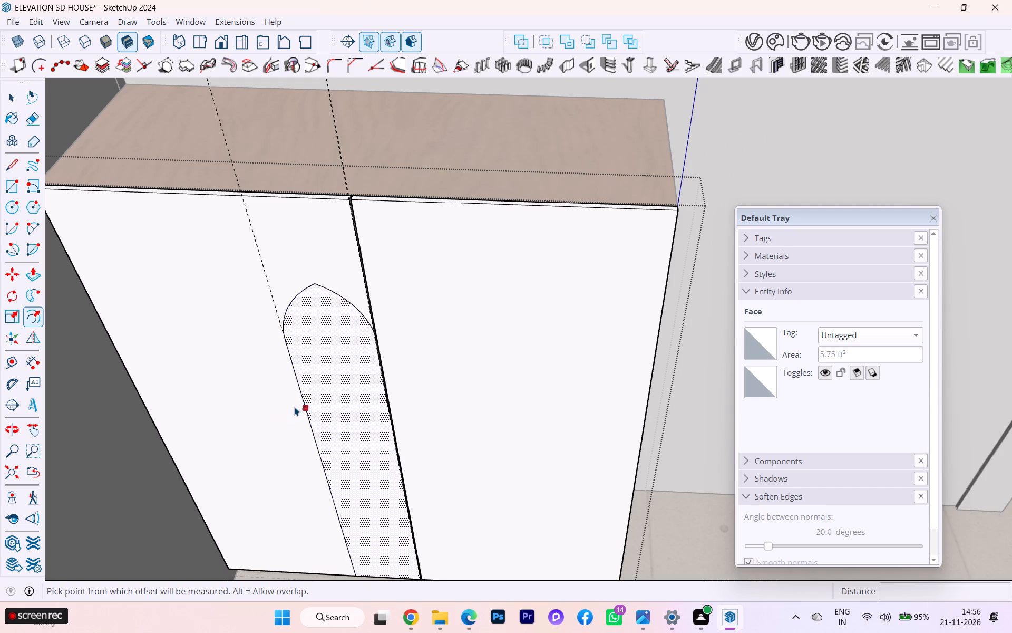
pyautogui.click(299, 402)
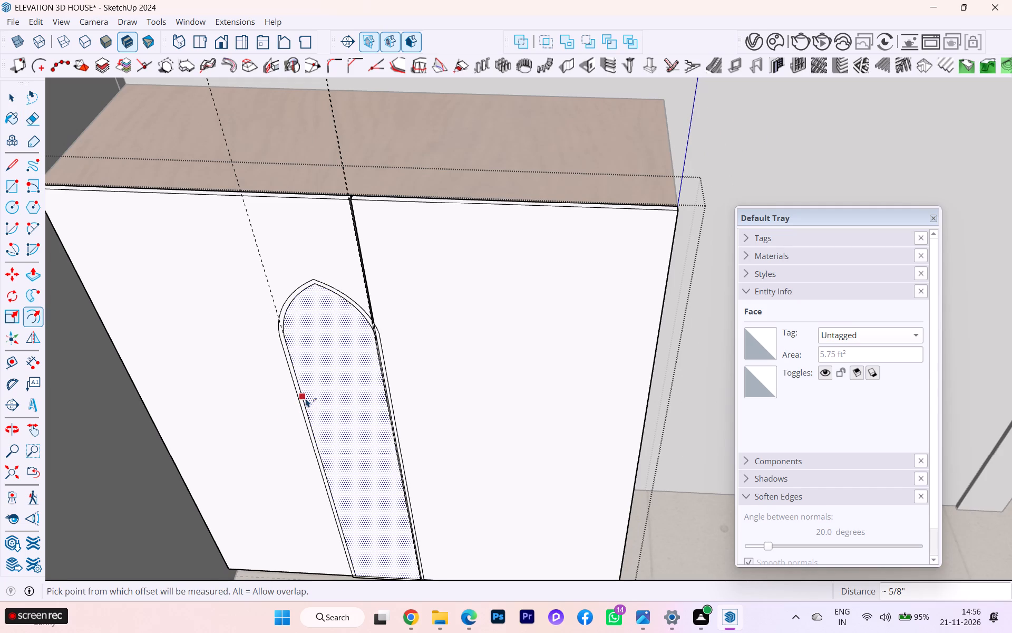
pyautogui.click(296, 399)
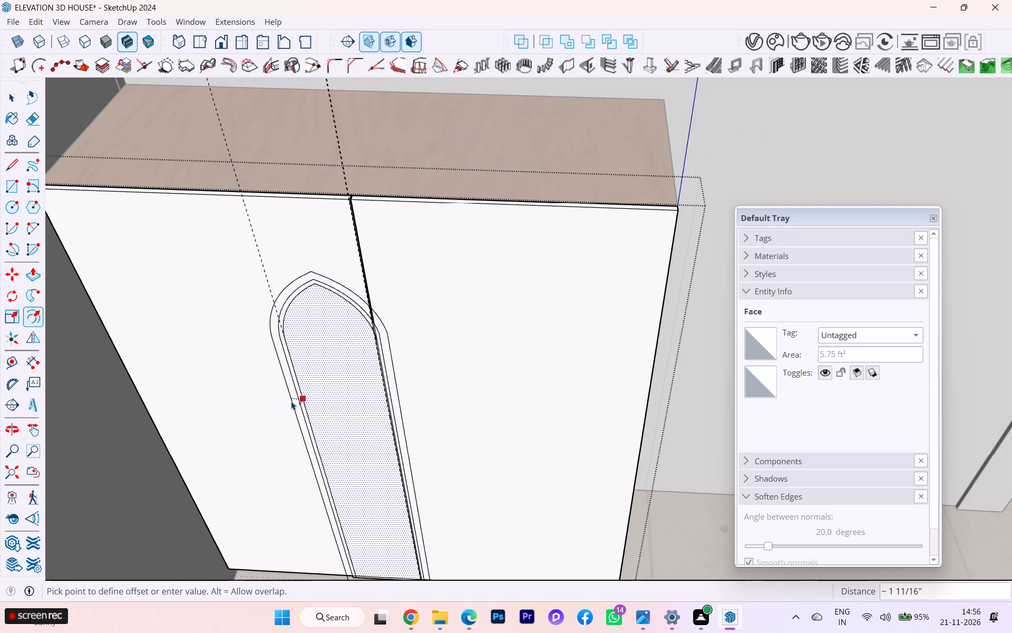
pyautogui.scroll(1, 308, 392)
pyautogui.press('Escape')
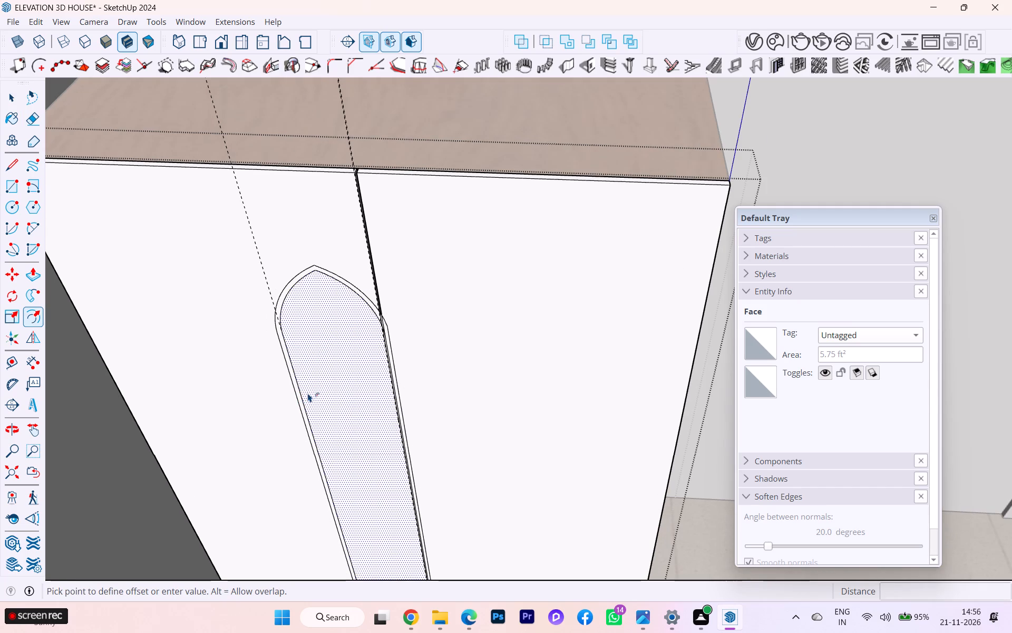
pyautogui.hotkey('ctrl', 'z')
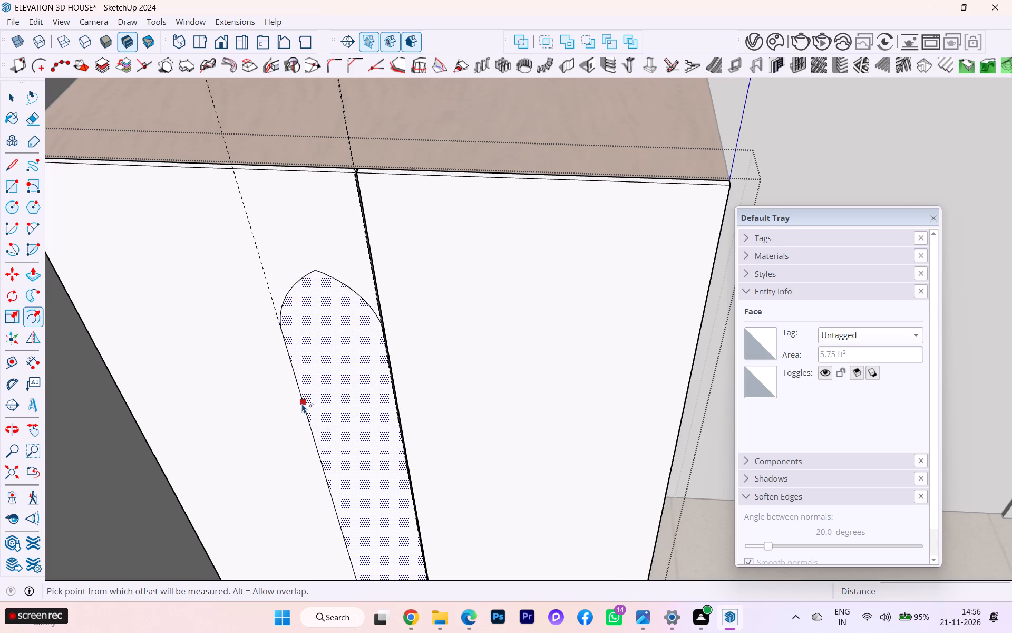
# Offset the arched panel's outline inward by about 3/4" to form a narrow border.
pyautogui.click(302, 404)
pyautogui.click(308, 400)
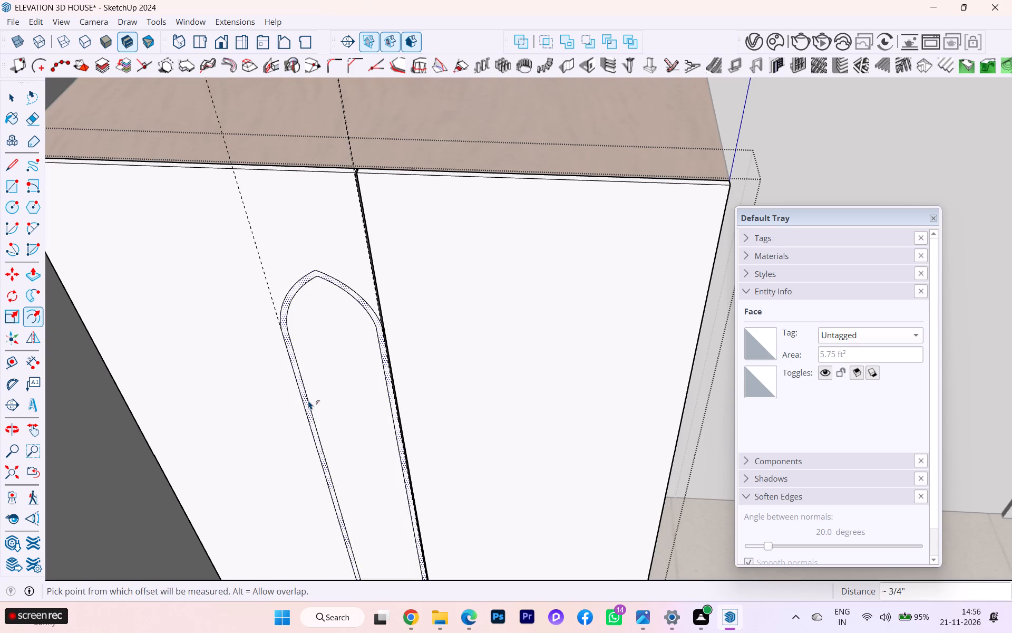
pyautogui.press('Escape')
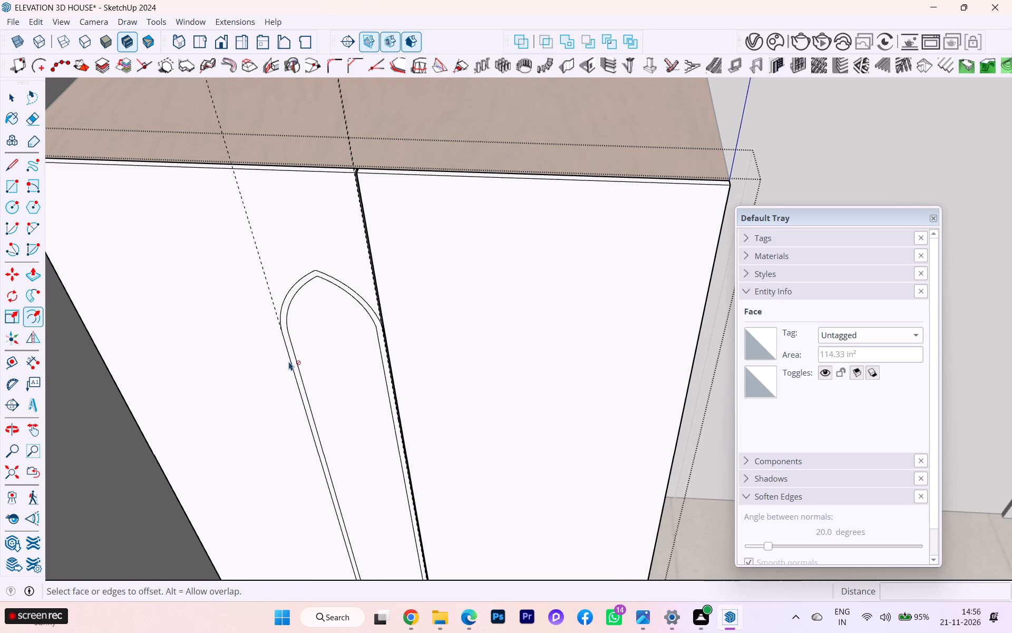
# Pull the narrow border around the arched panel outward by 3/8" with Push/Pull.
pyautogui.press('p')
pyautogui.click(308, 351)
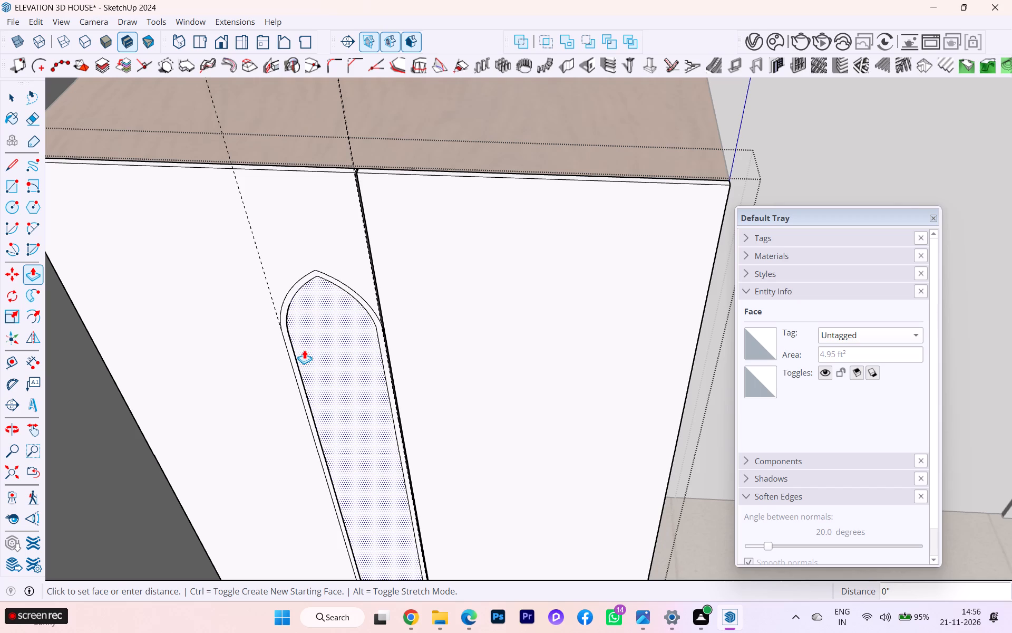
pyautogui.press('Escape')
pyautogui.scroll(2, 304, 350)
pyautogui.scroll(-1, 304, 350)
pyautogui.scroll(1, 304, 350)
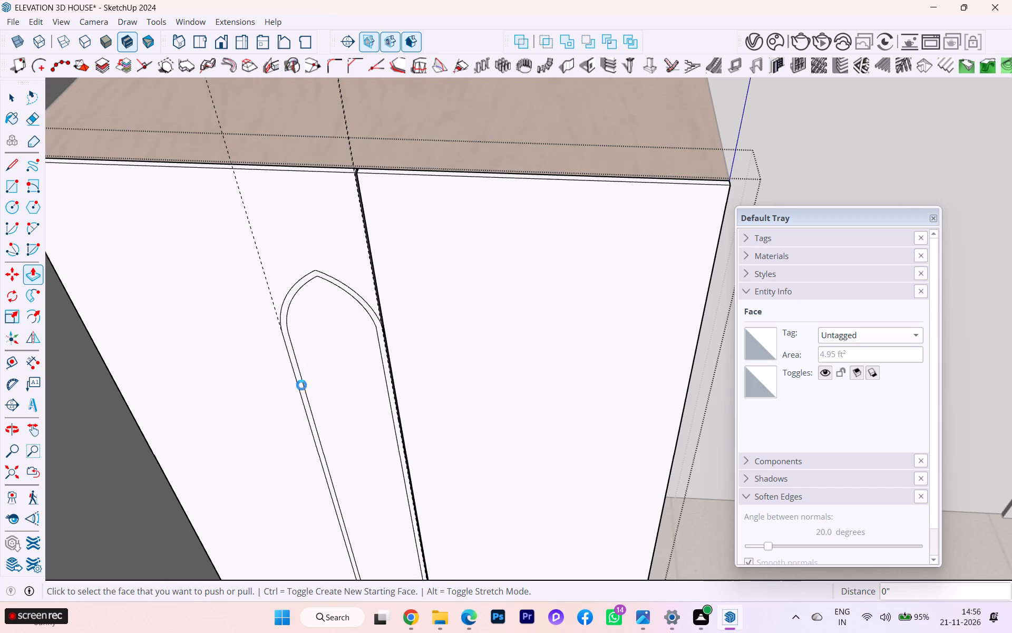
pyautogui.scroll(-5, 342, 367)
pyautogui.scroll(4, 309, 360)
pyautogui.scroll(-1, 288, 354)
pyautogui.scroll(1, 288, 354)
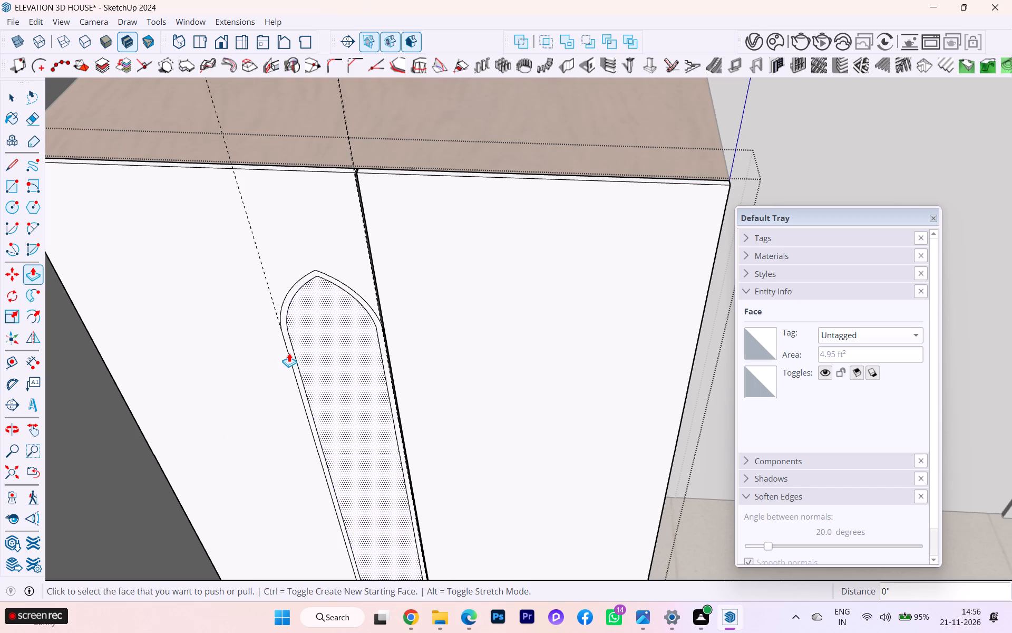
pyautogui.scroll(2, 289, 353)
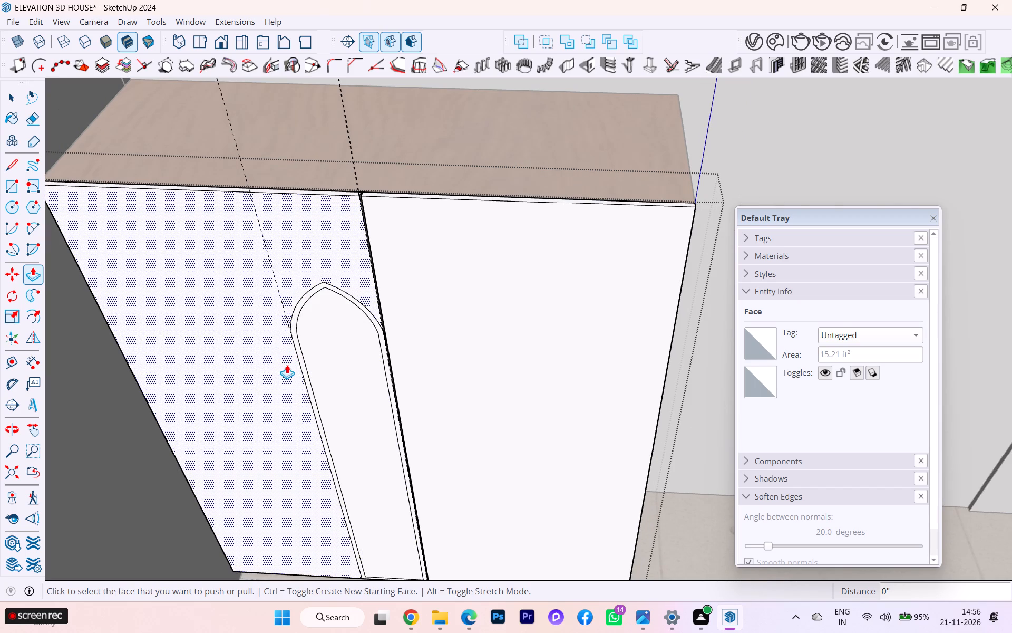
pyautogui.scroll(5, 288, 365)
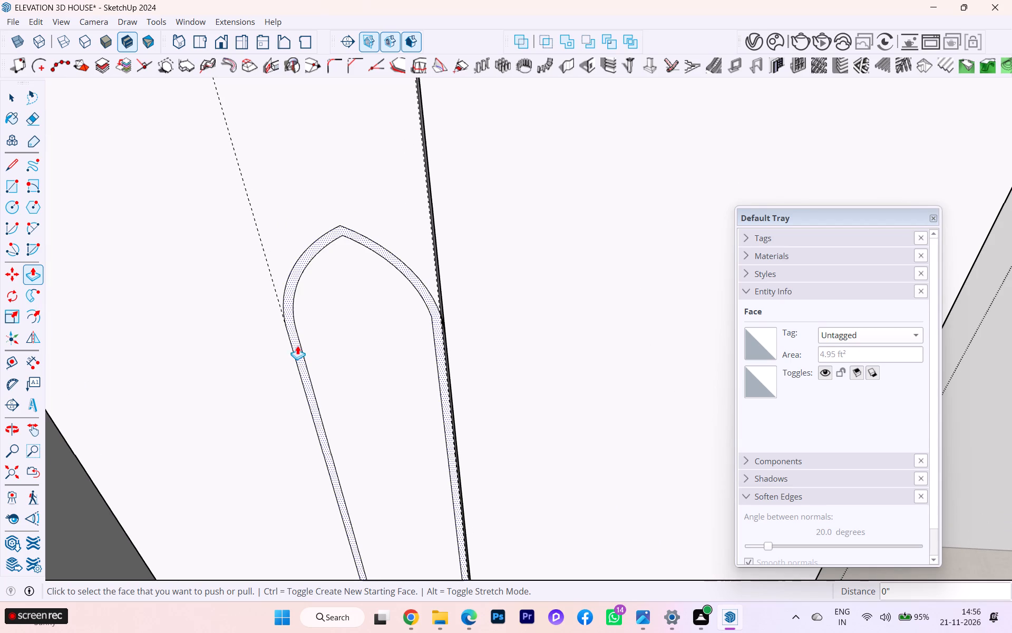
pyautogui.click(296, 343)
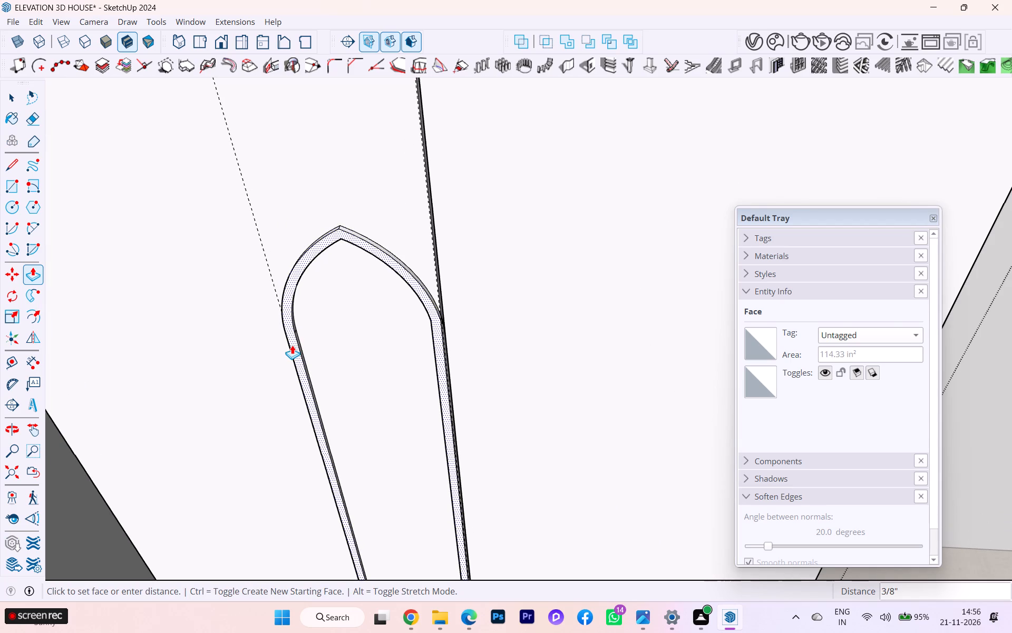
pyautogui.click(292, 345)
# Examine the wardrobe's raised arch border from the side and the front.
pyautogui.scroll(-1, 376, 350)
pyautogui.scroll(1, 377, 350)
pyautogui.scroll(-1, 377, 352)
pyautogui.moveTo(369, 361); pyautogui.dragTo(198, 394, button='middle')
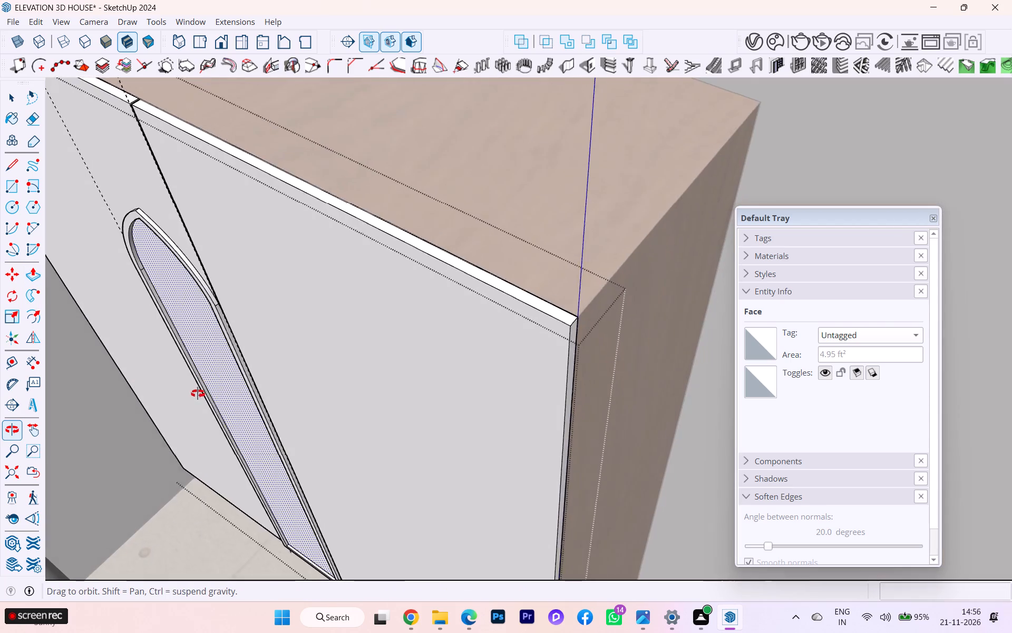
pyautogui.moveTo(198, 394); pyautogui.dragTo(238, 368, button='middle')
pyautogui.scroll(-3, 414, 358)
pyautogui.scroll(1, 431, 366)
pyautogui.scroll(-6, 432, 366)
pyautogui.moveTo(306, 376); pyautogui.dragTo(327, 366, button='middle')
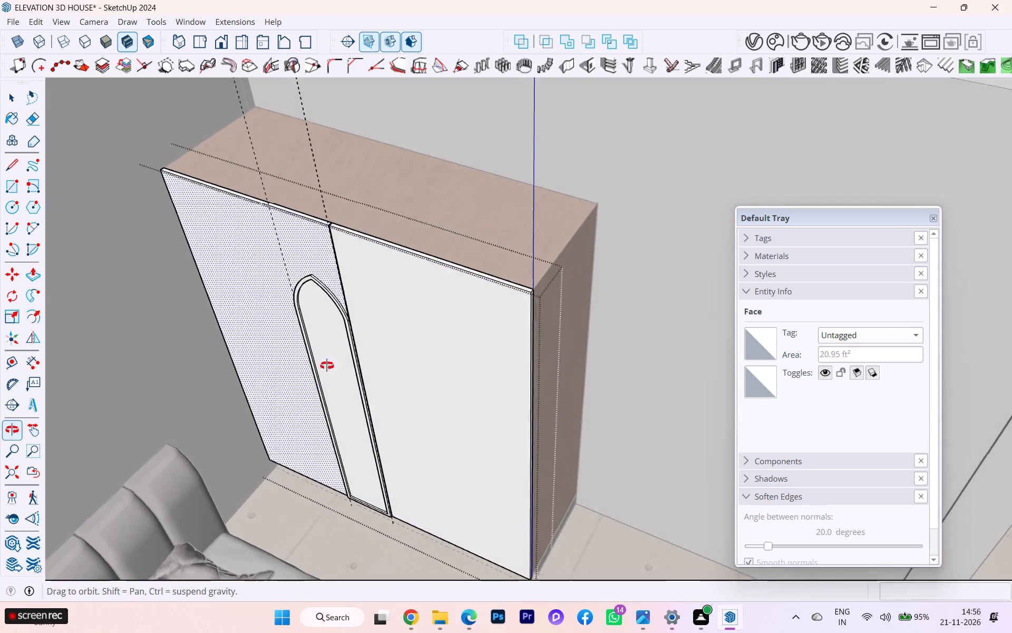
pyautogui.moveTo(327, 366); pyautogui.dragTo(440, 347, button='middle')
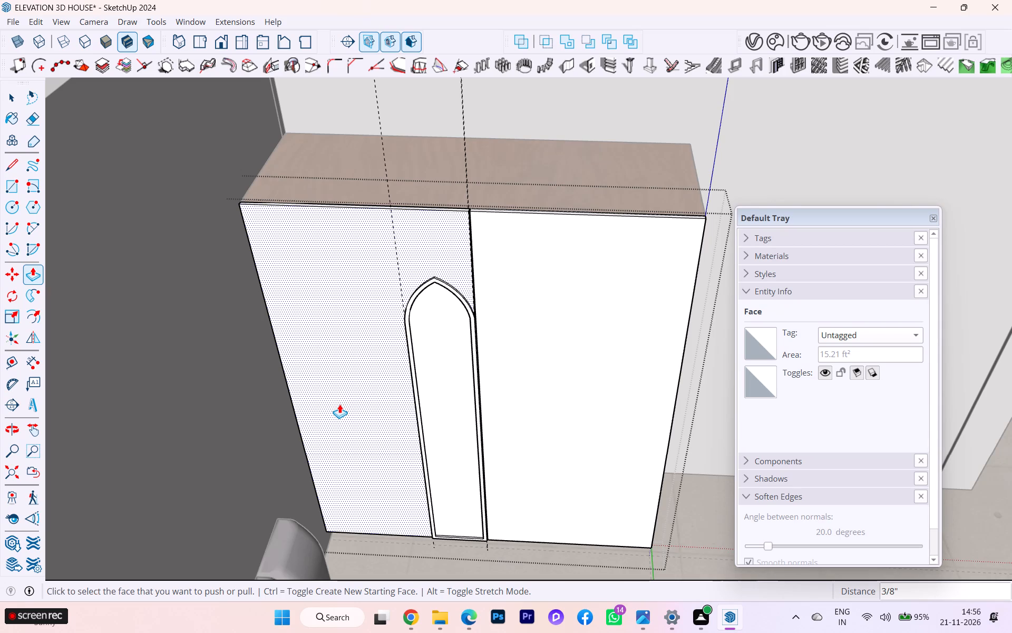
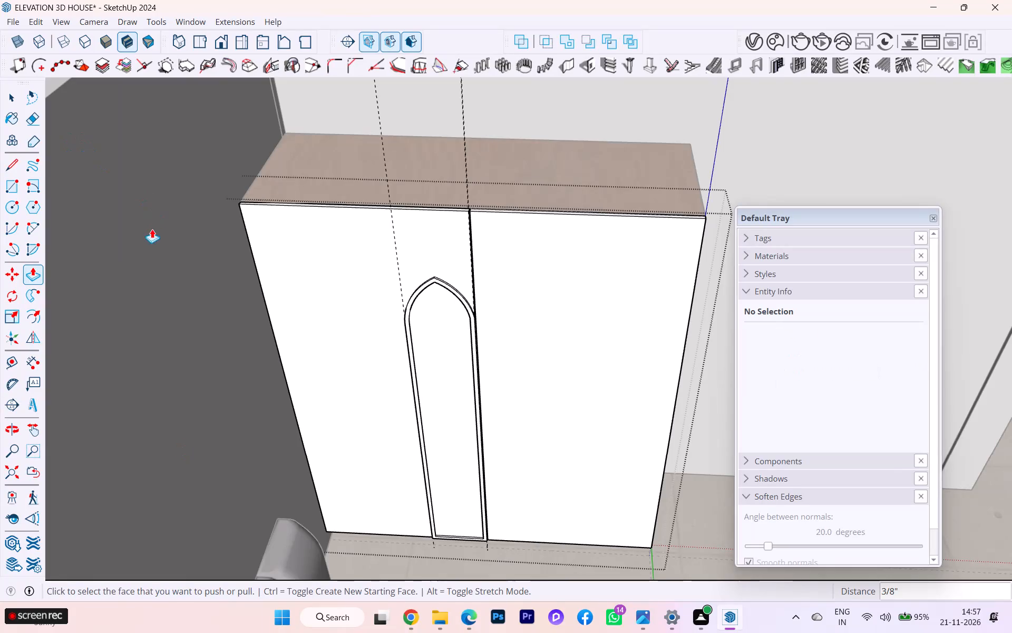
# Examine the raised arch border on the wardrobe's left door up close, from an angle, and within the whole room.
pyautogui.scroll(7, 397, 348)
pyautogui.scroll(-2, 444, 313)
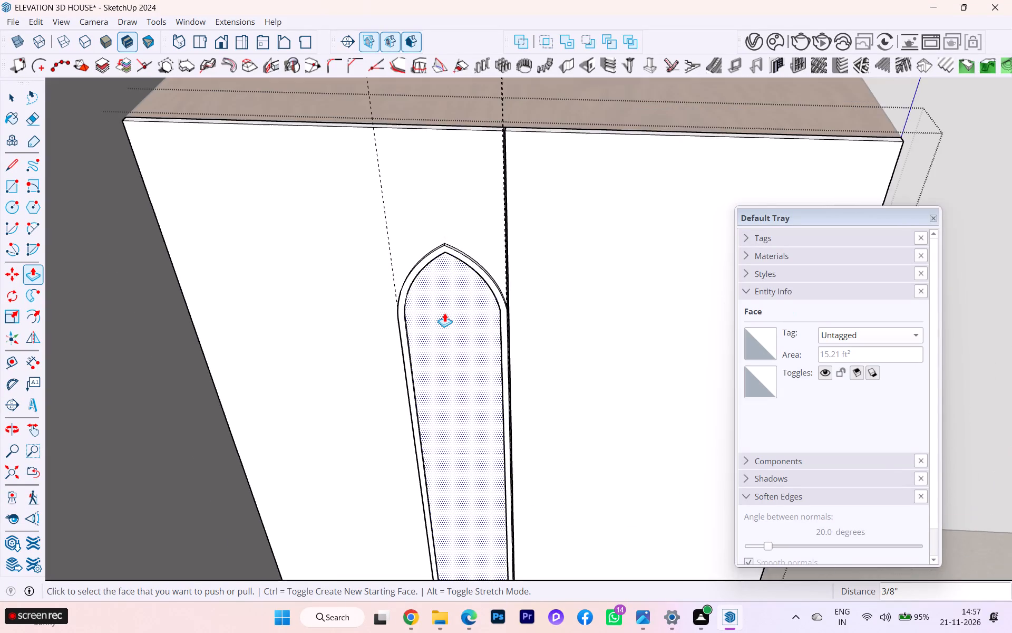
pyautogui.moveTo(424, 334); pyautogui.dragTo(285, 363, button='middle')
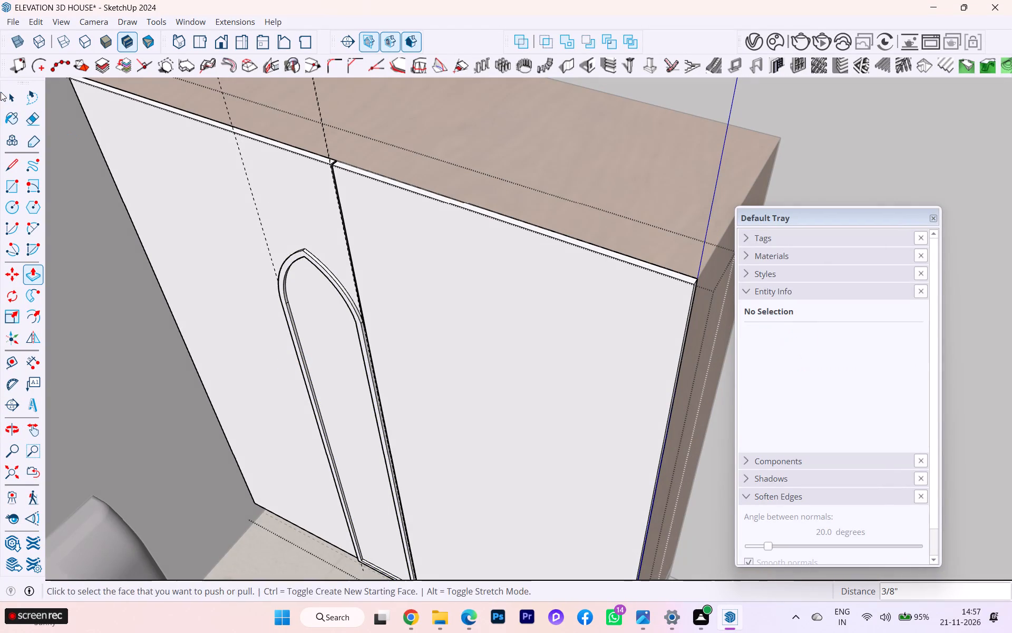
pyautogui.click(9, 95)
pyautogui.click(245, 532)
pyautogui.scroll(-3, 311, 463)
pyautogui.moveTo(314, 460); pyautogui.dragTo(454, 469, button='middle')
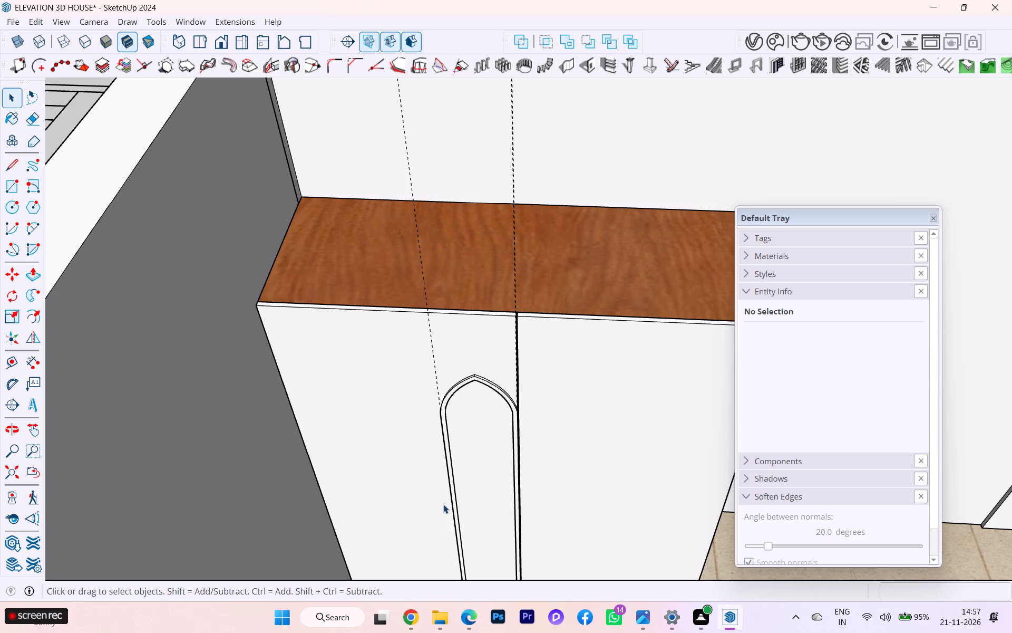
pyautogui.scroll(-1, 464, 547)
pyautogui.scroll(-2, 369, 404)
pyautogui.scroll(-3, 276, 392)
pyautogui.moveTo(391, 461); pyautogui.dragTo(355, 400, button='middle')
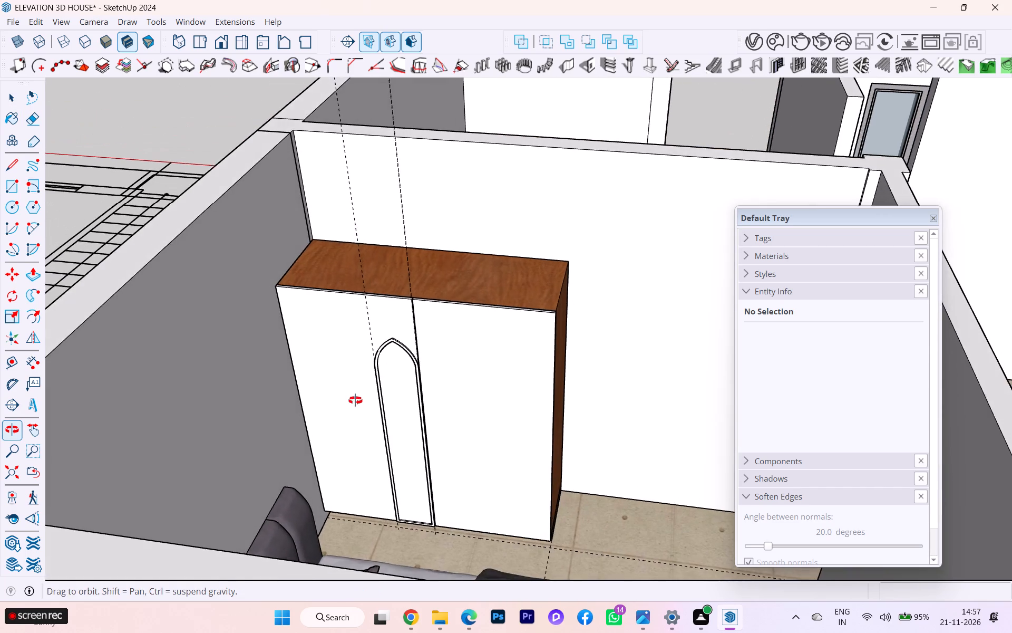
pyautogui.moveTo(355, 400); pyautogui.dragTo(354, 399, button='middle')
# Open the wardrobe door group and select the entire arched panel together with its raised border.
pyautogui.scroll(5, 379, 382)
pyautogui.click(375, 383)
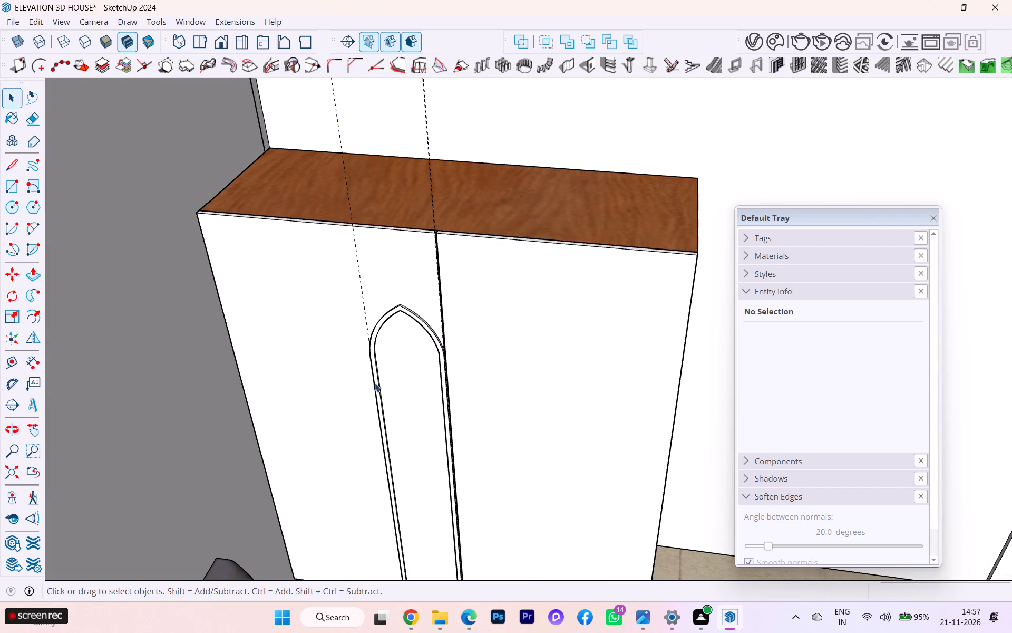
pyautogui.doubleClick(377, 382)
pyautogui.click(377, 380)
pyautogui.tripleClick(377, 380)
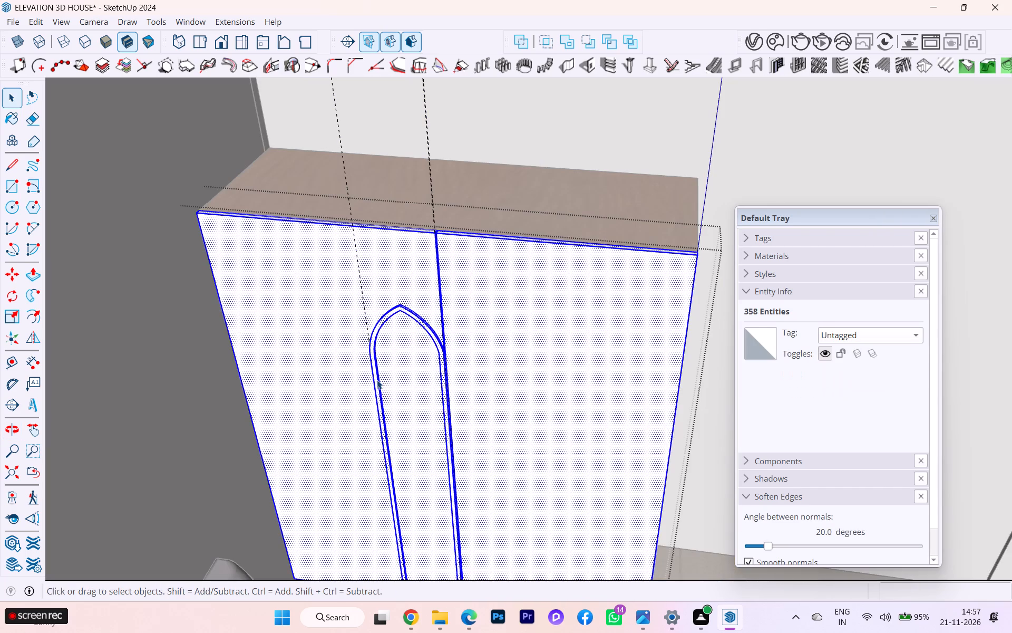
pyautogui.doubleClick(377, 380)
pyautogui.scroll(3, 376, 380)
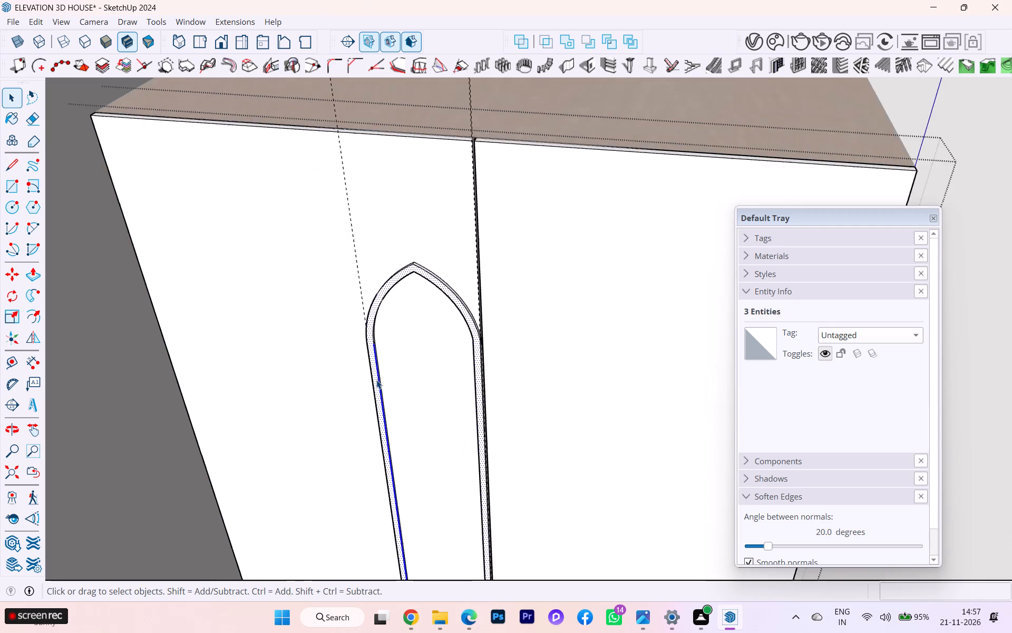
pyautogui.scroll(4, 376, 380)
pyautogui.click(376, 375)
pyautogui.click(373, 368)
pyautogui.scroll(-12, 406, 320)
pyautogui.moveTo(361, 265); pyautogui.dragTo(504, 560)
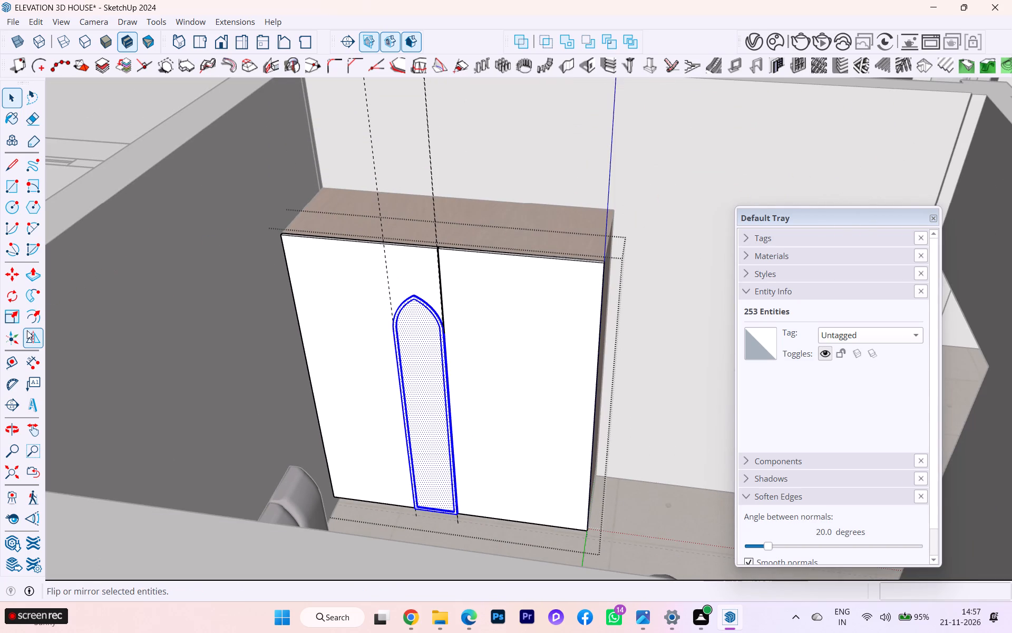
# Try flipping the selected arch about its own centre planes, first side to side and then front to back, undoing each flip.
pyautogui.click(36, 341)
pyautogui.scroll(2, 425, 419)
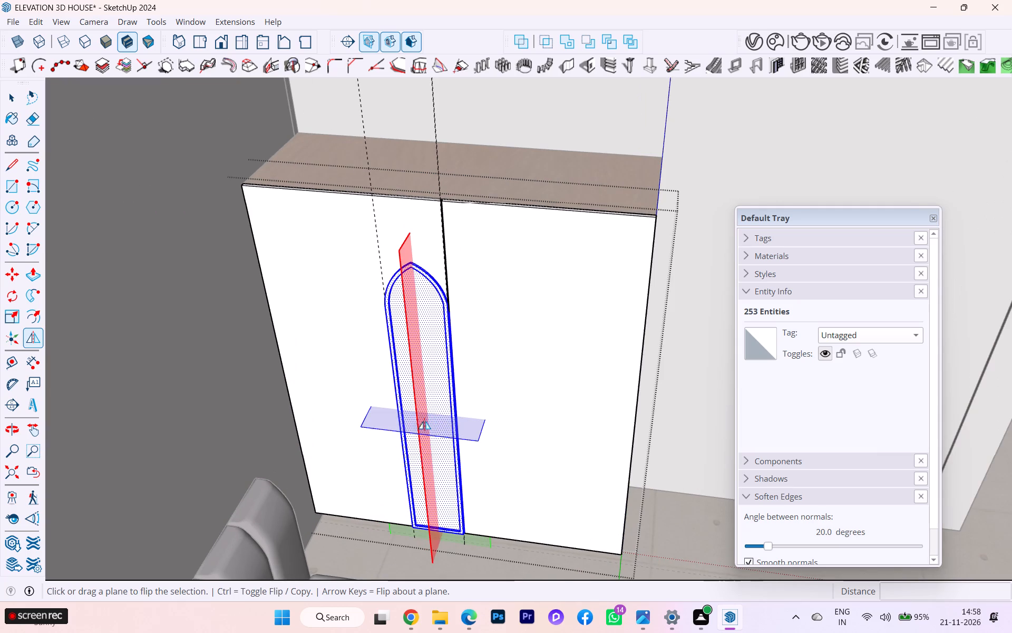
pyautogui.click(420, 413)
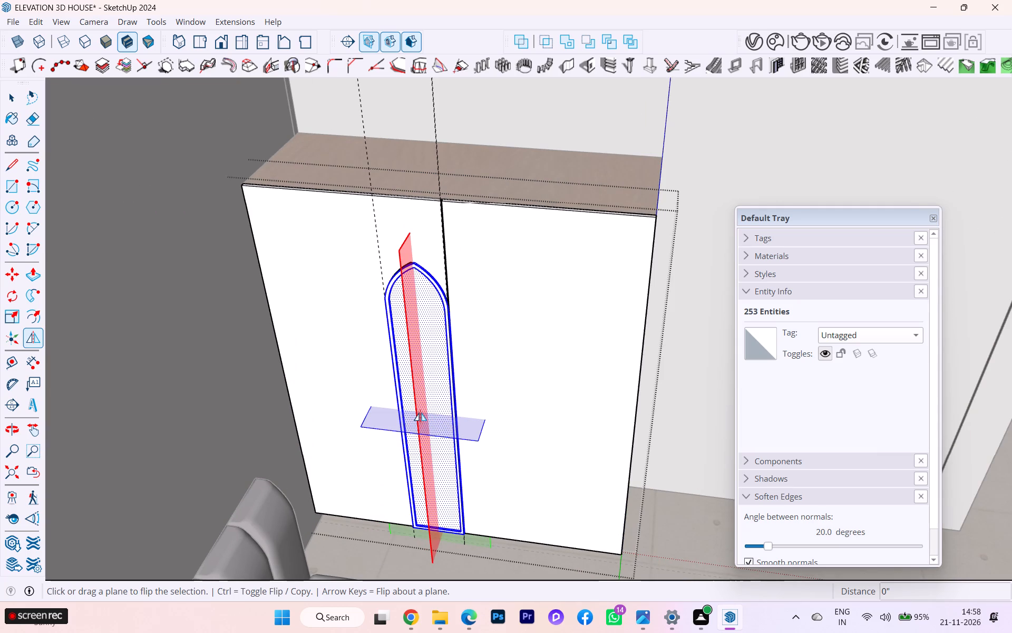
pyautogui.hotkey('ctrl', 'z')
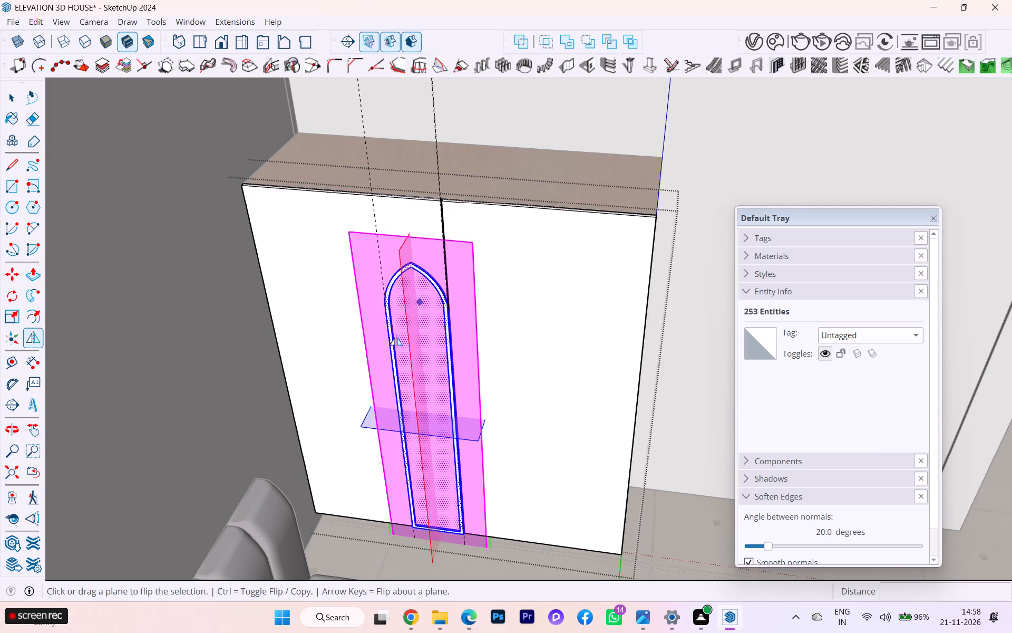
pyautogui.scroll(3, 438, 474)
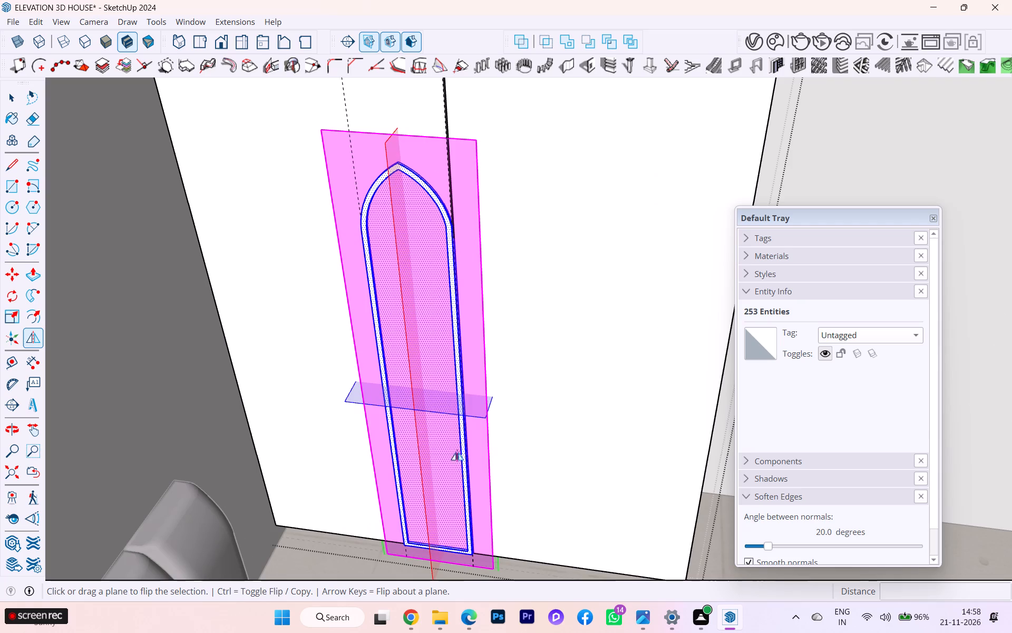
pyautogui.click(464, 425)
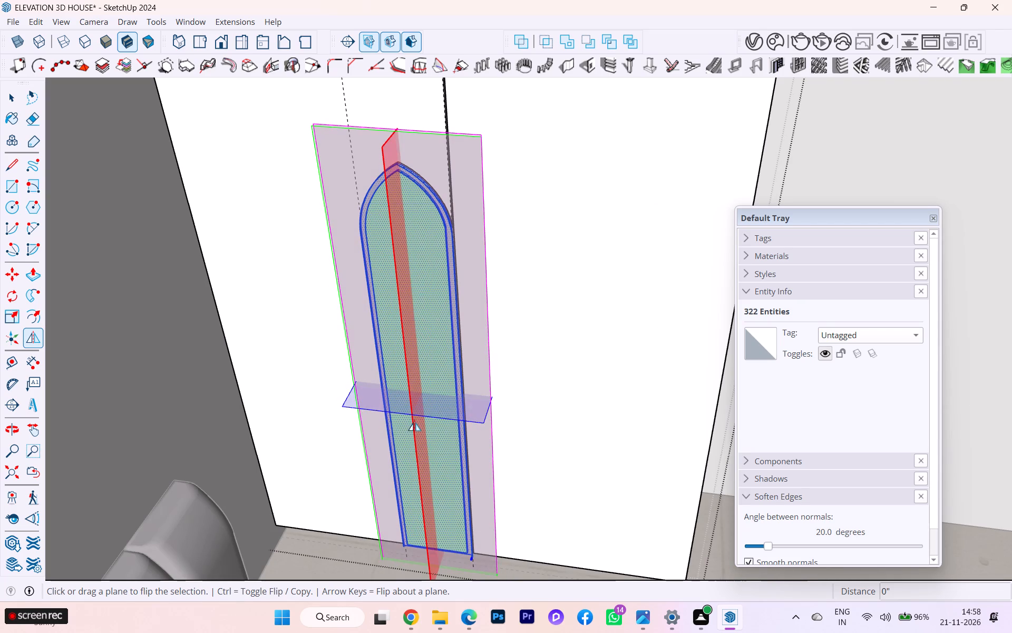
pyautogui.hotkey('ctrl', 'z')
# Flip a copy of the arched panel and border onto the right door, with the mirror plane offset about 6 1/8" to the seam.
pyautogui.scroll(3, 435, 431)
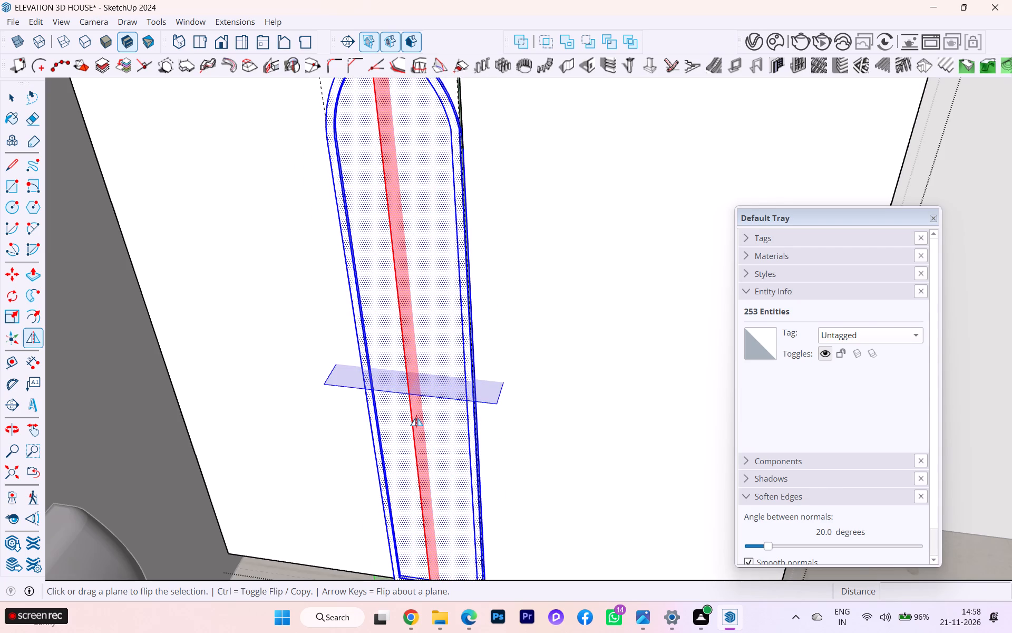
pyautogui.moveTo(413, 421); pyautogui.dragTo(472, 431)
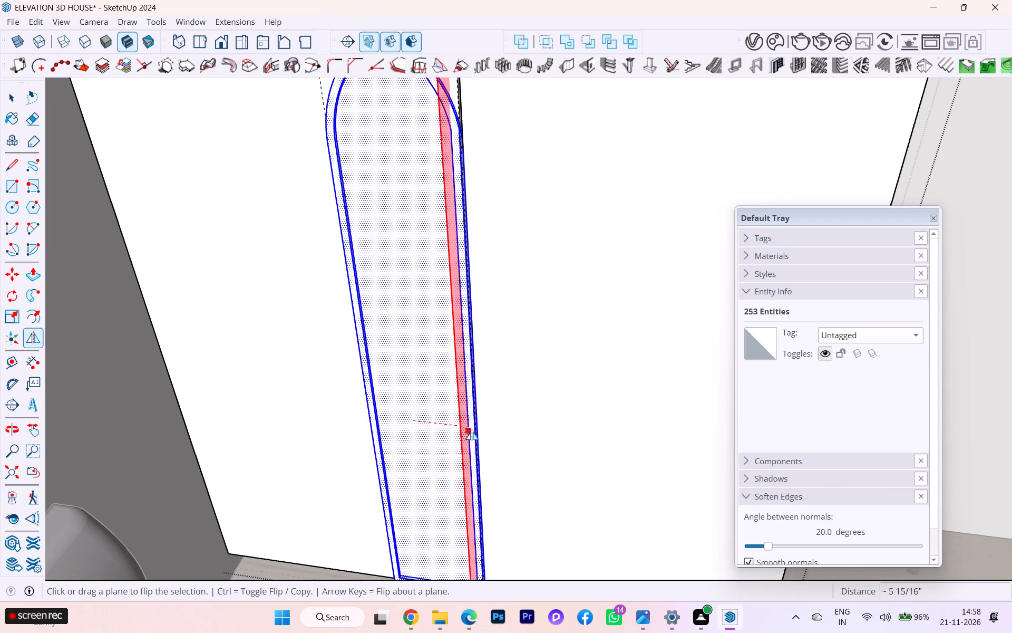
pyautogui.moveTo(472, 431); pyautogui.dragTo(480, 433)
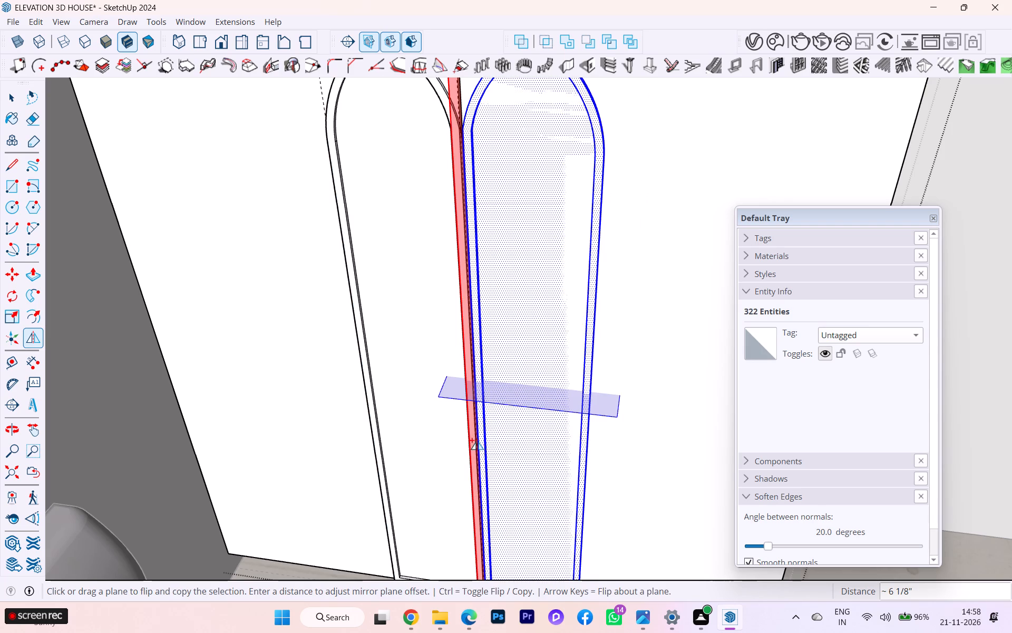
pyautogui.press('Return')
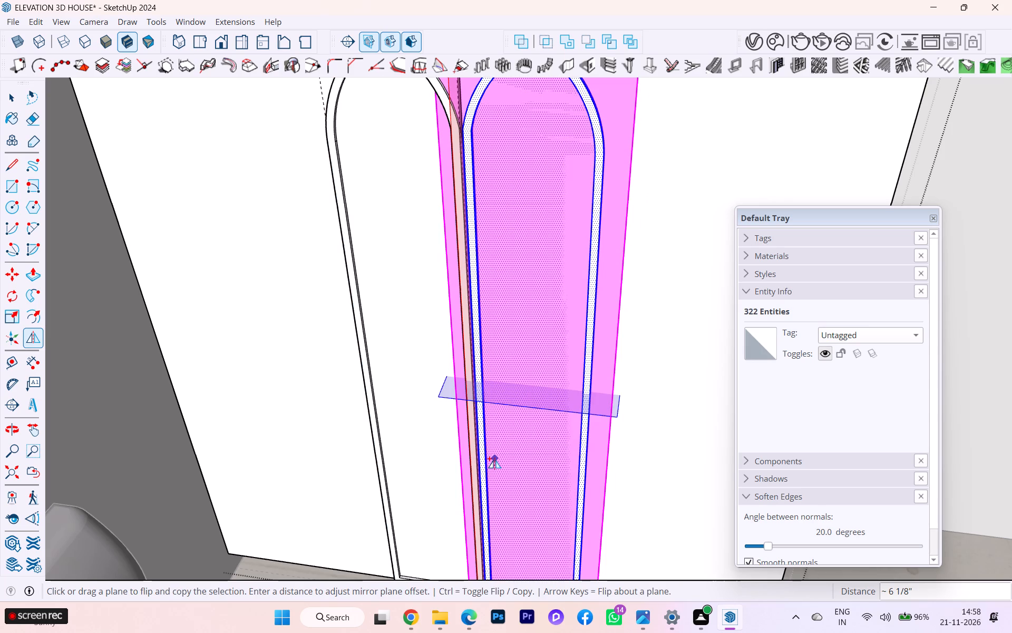
pyautogui.scroll(-9, 494, 460)
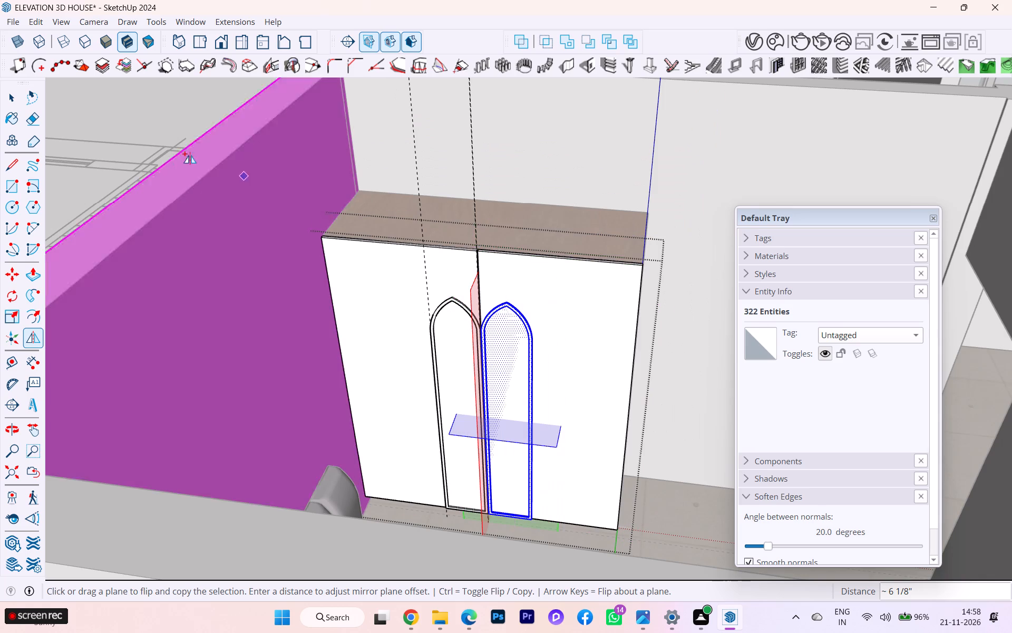
pyautogui.click(14, 101)
pyautogui.click(119, 113)
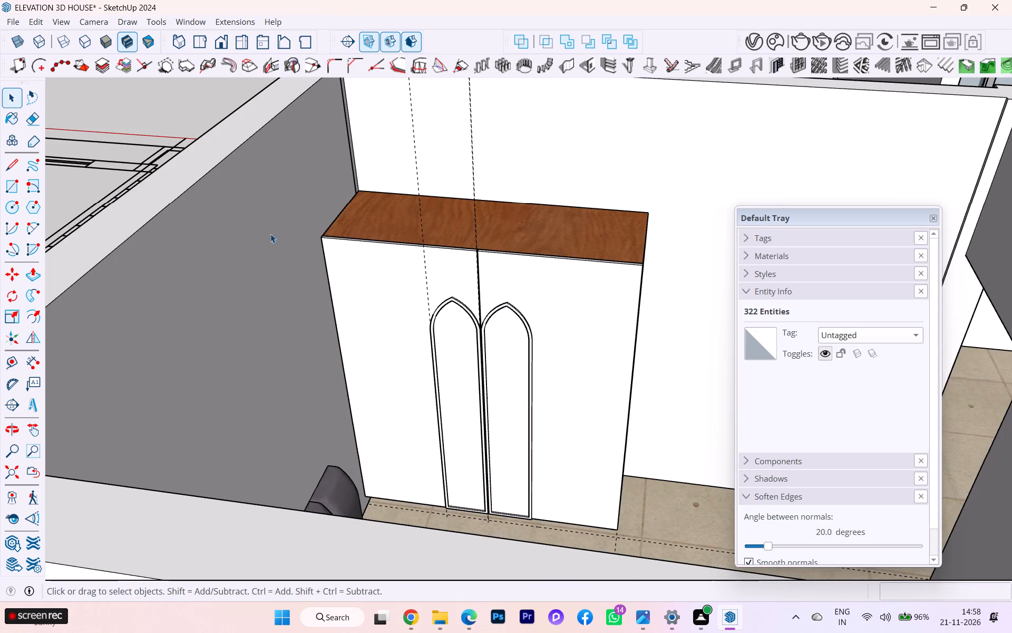
# Examine the pair of arches on both sides of the wardrobe's door seam from the front.
pyautogui.scroll(7, 479, 361)
pyautogui.scroll(-1, 507, 343)
pyautogui.moveTo(505, 346); pyautogui.dragTo(533, 310, button='middle')
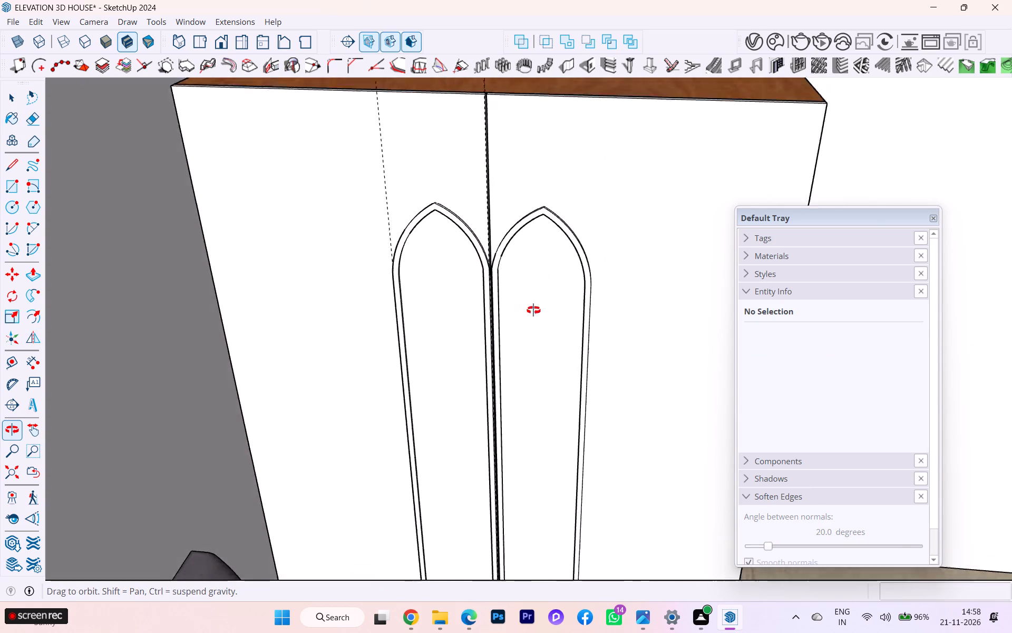
pyautogui.moveTo(533, 310); pyautogui.dragTo(529, 309, button='middle')
# Bring the full model back into view and return to the bedroom wardrobe.
pyautogui.scroll(-3, 452, 303)
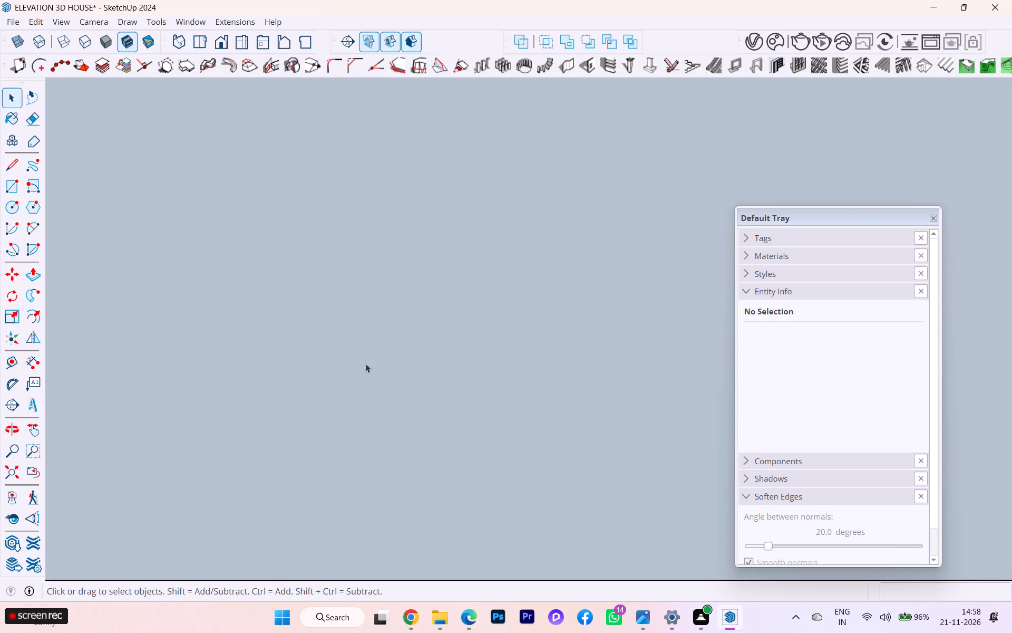
pyautogui.scroll(-1, 362, 379)
pyautogui.scroll(-5, 297, 422)
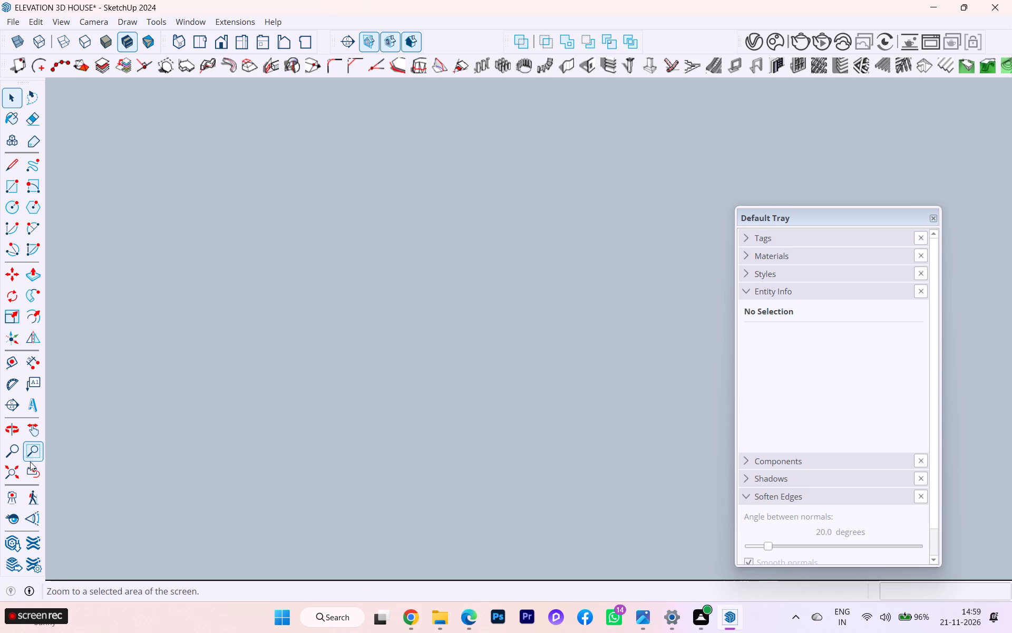
pyautogui.click(0, 474)
pyautogui.click(6, 472)
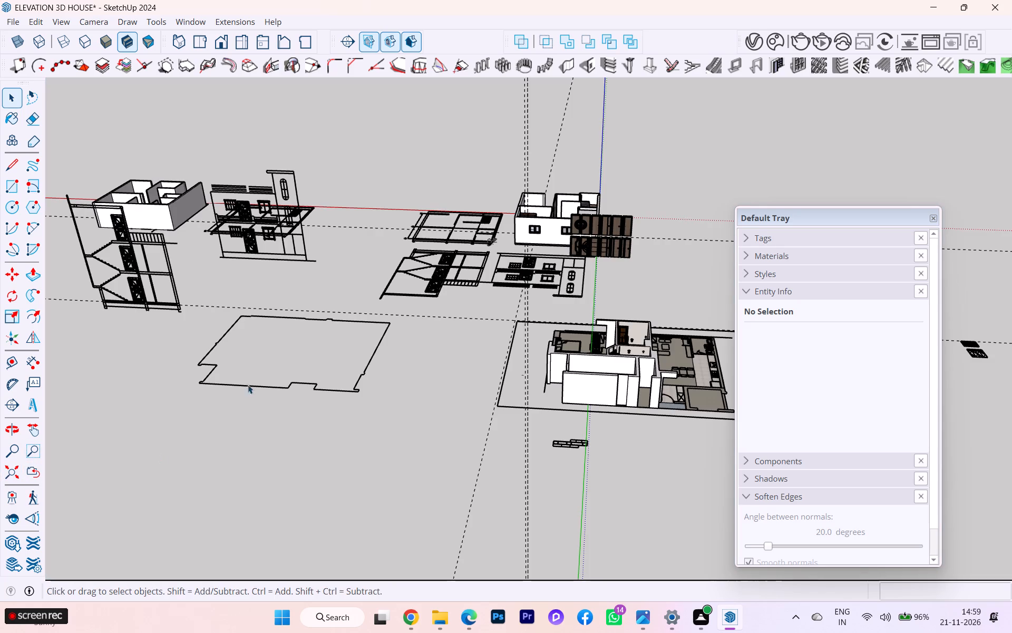
pyautogui.scroll(6, 609, 248)
pyautogui.scroll(-4, 649, 208)
pyautogui.scroll(6, 649, 208)
pyautogui.scroll(2, 535, 205)
pyautogui.moveTo(426, 261); pyautogui.dragTo(434, 292, button='middle')
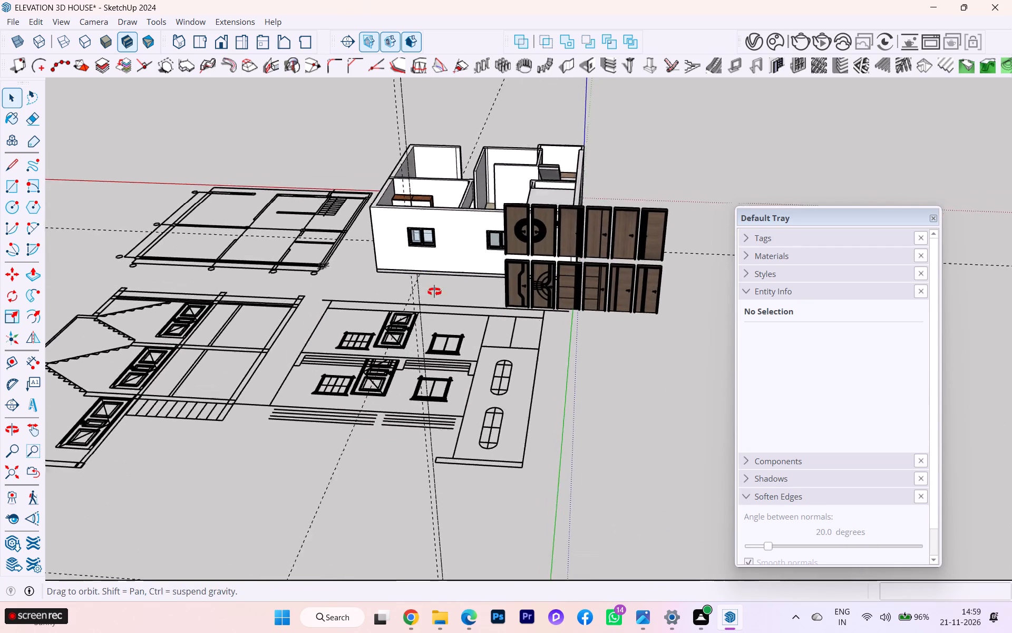
pyautogui.moveTo(434, 292); pyautogui.dragTo(479, 372, button='middle')
pyautogui.scroll(1, 420, 177)
pyautogui.scroll(-3, 420, 175)
pyautogui.scroll(1, 420, 173)
pyautogui.scroll(-1, 419, 170)
pyautogui.scroll(4, 419, 170)
pyautogui.scroll(-2, 432, 236)
pyautogui.scroll(11, 432, 236)
pyautogui.scroll(-1, 392, 219)
pyautogui.scroll(4, 392, 219)
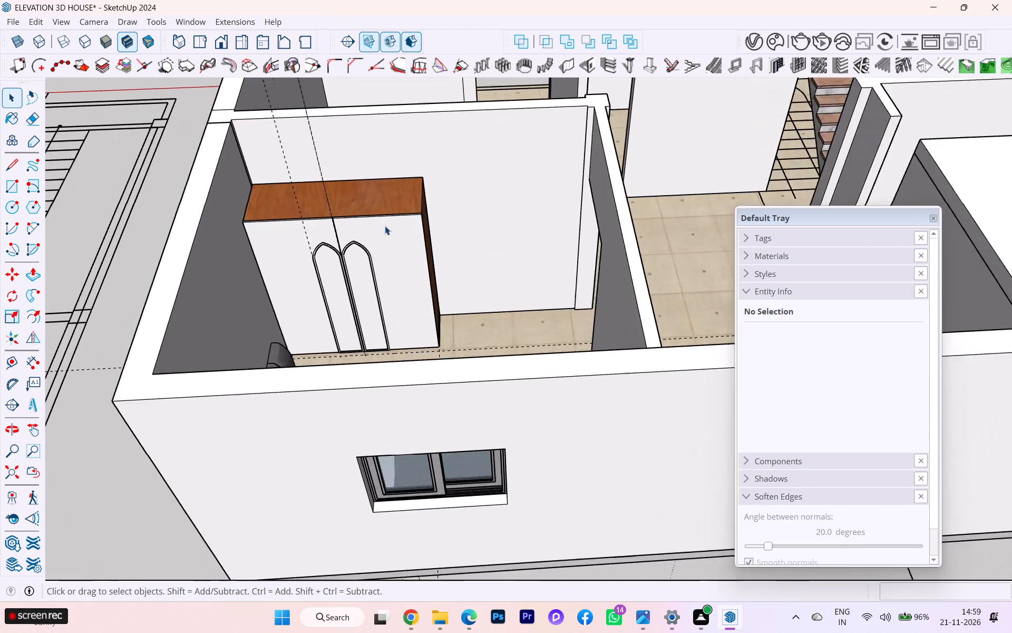
pyautogui.scroll(7, 385, 226)
pyautogui.scroll(-3, 365, 249)
pyautogui.scroll(3, 365, 249)
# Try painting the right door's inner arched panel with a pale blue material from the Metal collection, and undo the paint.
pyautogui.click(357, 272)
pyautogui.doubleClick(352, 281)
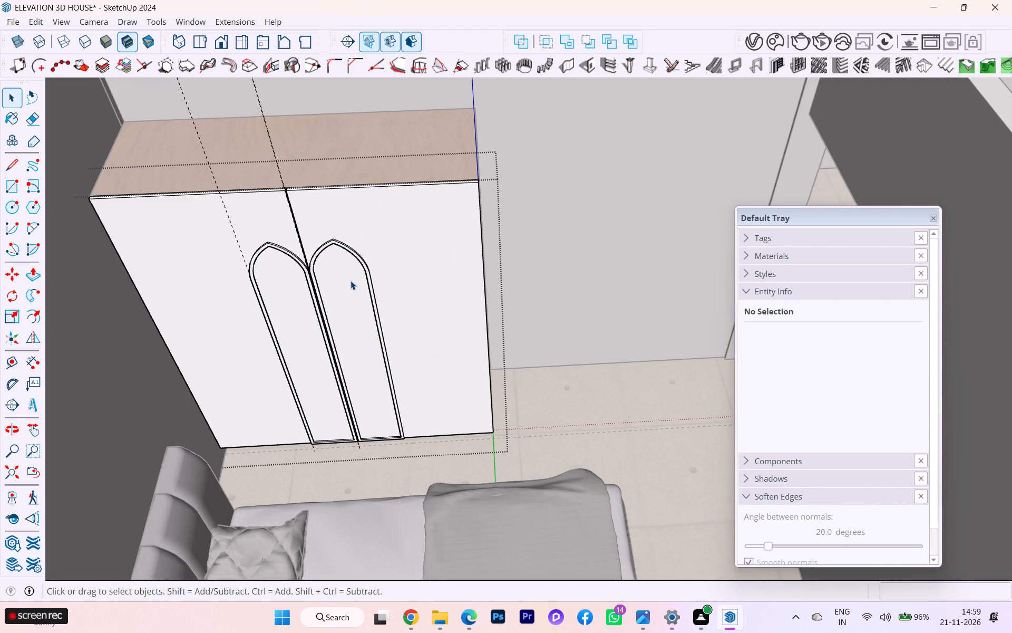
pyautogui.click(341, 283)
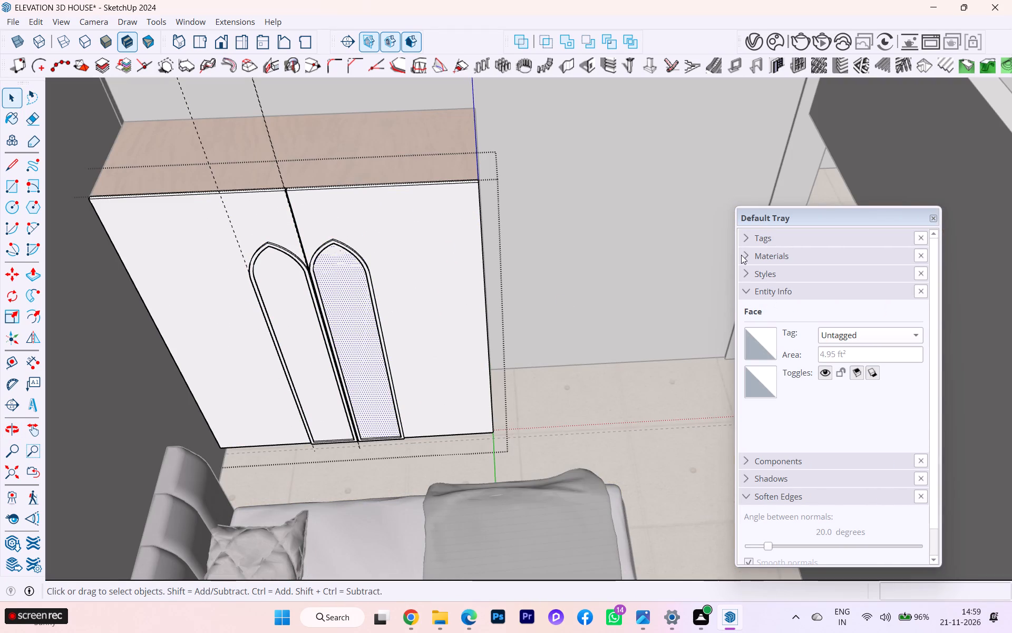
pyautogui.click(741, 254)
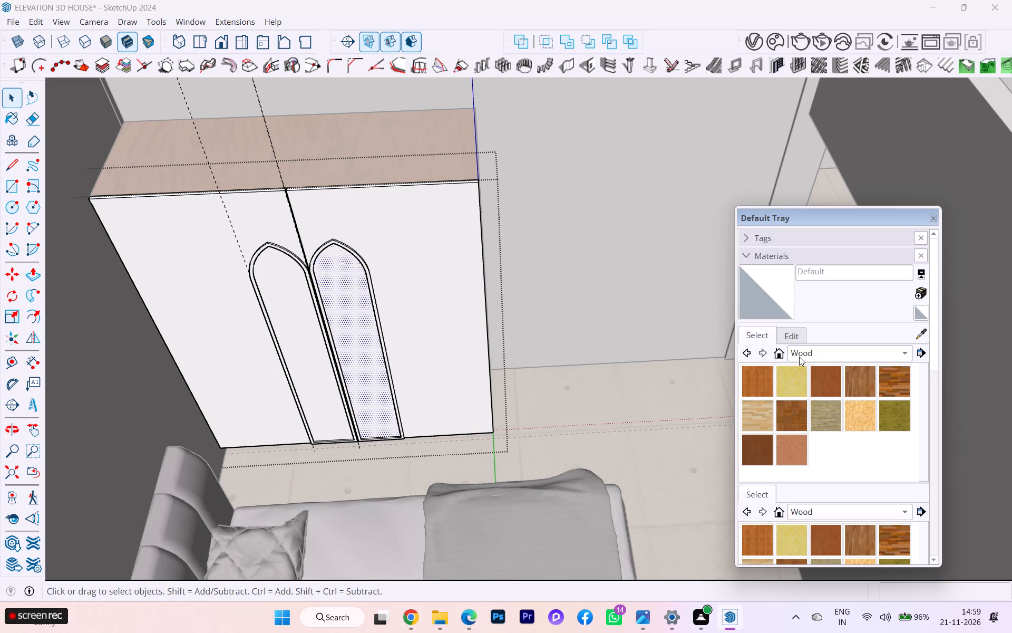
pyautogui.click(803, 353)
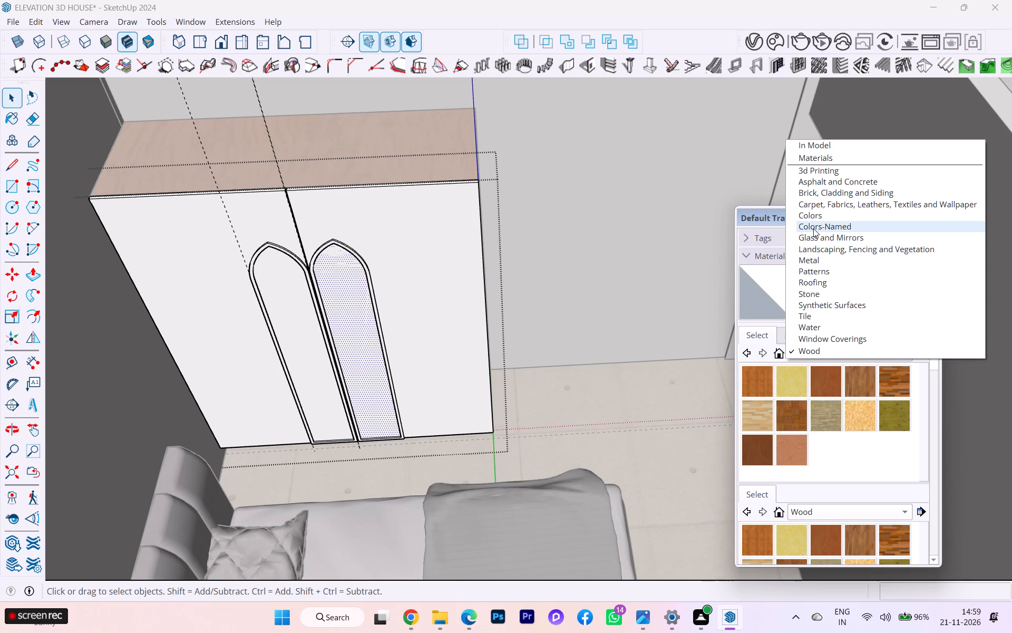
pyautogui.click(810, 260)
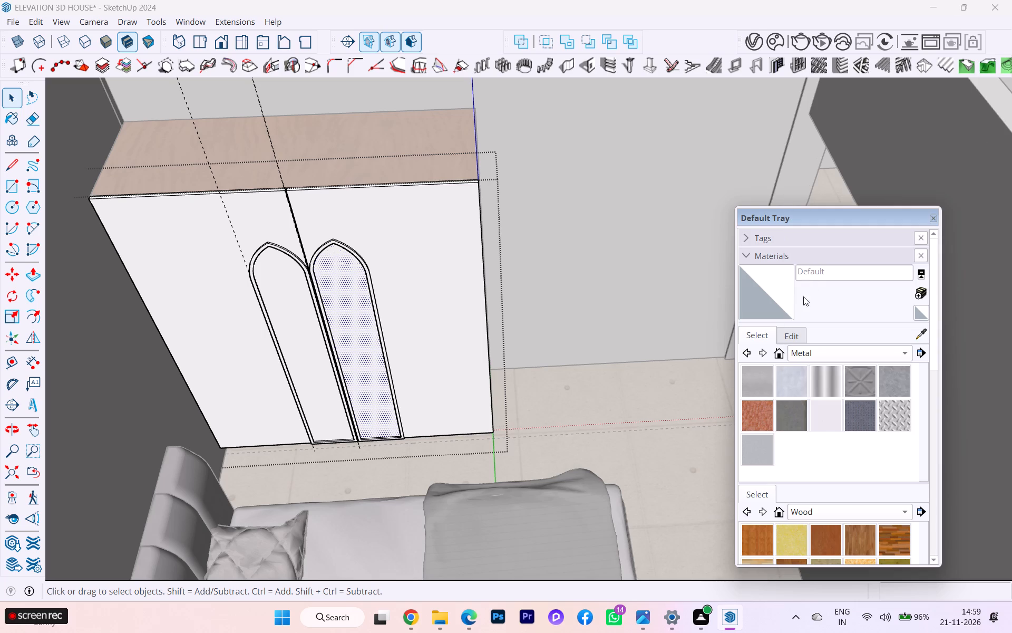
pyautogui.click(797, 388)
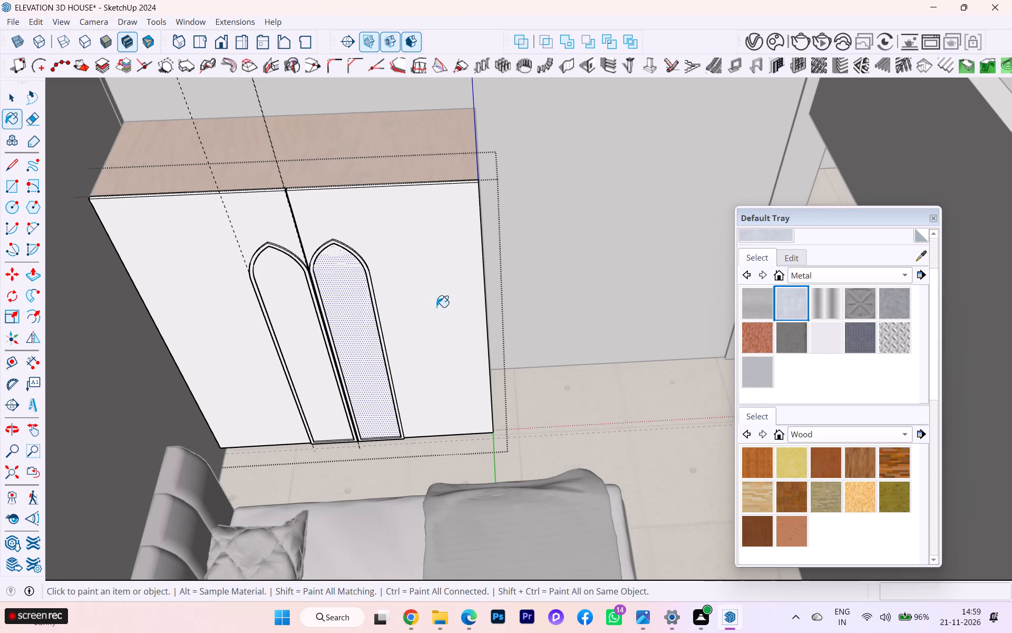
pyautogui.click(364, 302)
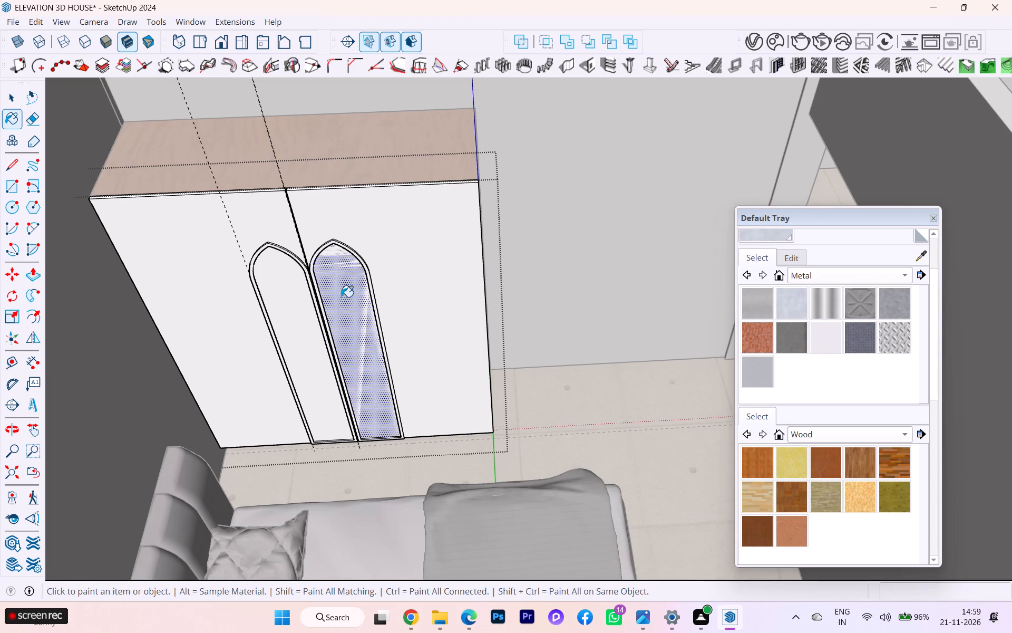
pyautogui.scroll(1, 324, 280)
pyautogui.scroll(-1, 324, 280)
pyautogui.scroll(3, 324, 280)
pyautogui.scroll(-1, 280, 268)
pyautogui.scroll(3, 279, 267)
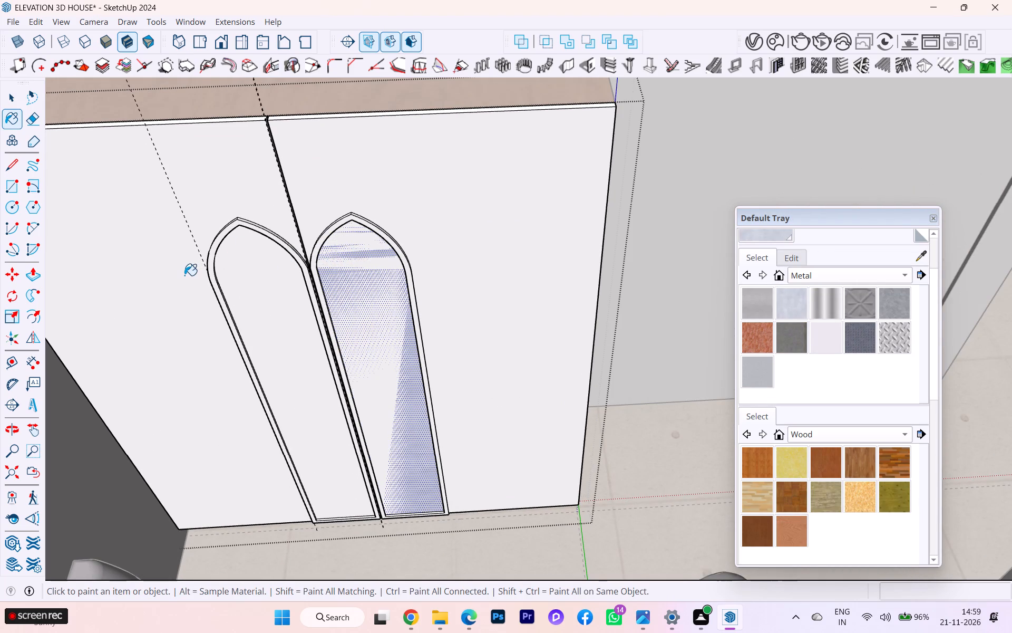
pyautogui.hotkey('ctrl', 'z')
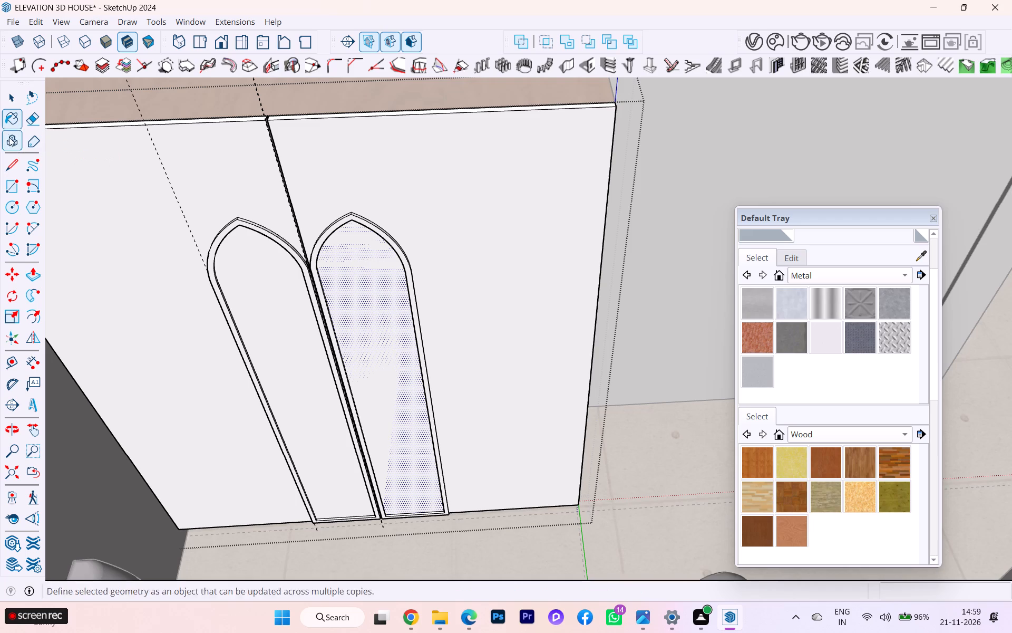
# Push/Pull the right door's inner arched panel by 1/2".
pyautogui.press('p')
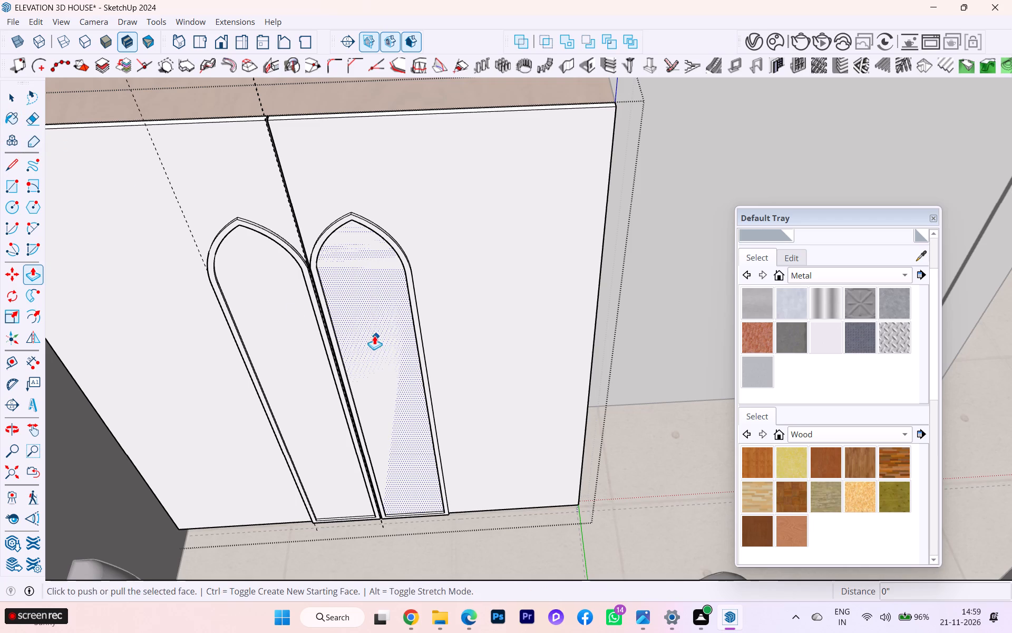
pyautogui.click(373, 332)
pyautogui.click(369, 335)
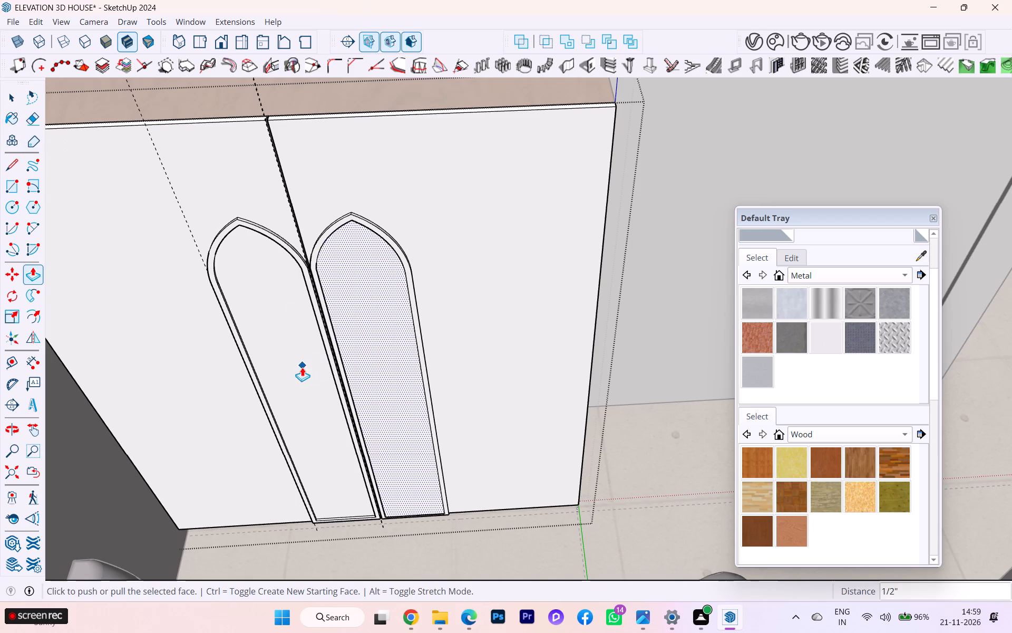
# Examine the right door's arched panel and border from several angles.
pyautogui.scroll(3, 224, 285)
pyautogui.scroll(3, 507, 288)
pyautogui.scroll(-1, 450, 281)
pyautogui.moveTo(445, 281); pyautogui.dragTo(381, 291, button='middle')
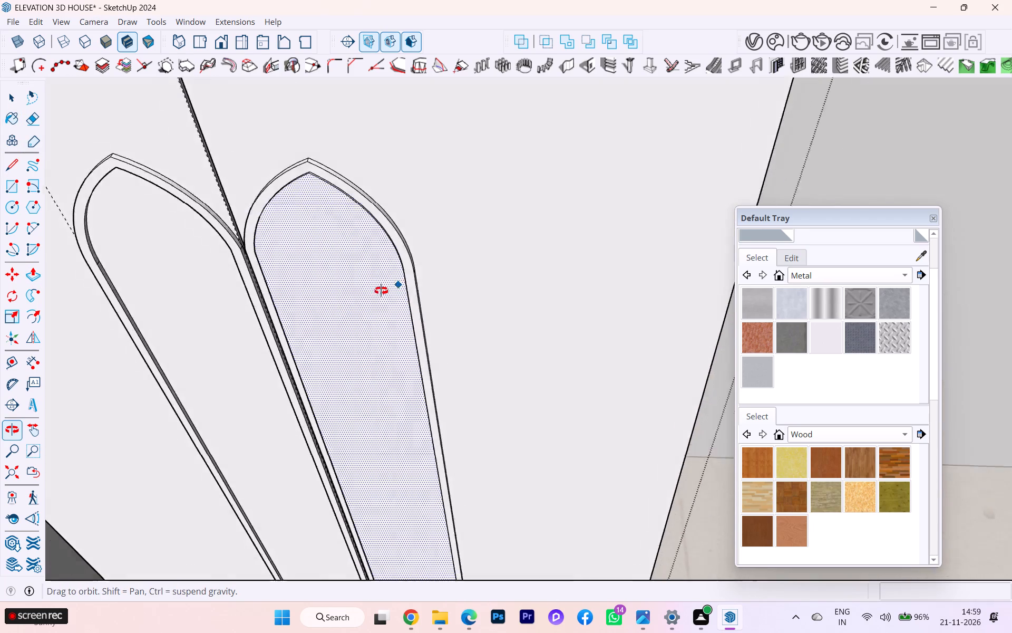
pyautogui.moveTo(381, 291); pyautogui.dragTo(280, 308, button='middle')
pyautogui.scroll(-3, 549, 238)
pyautogui.moveTo(396, 214); pyautogui.dragTo(588, 140, button='middle')
pyautogui.scroll(-1, 397, 215)
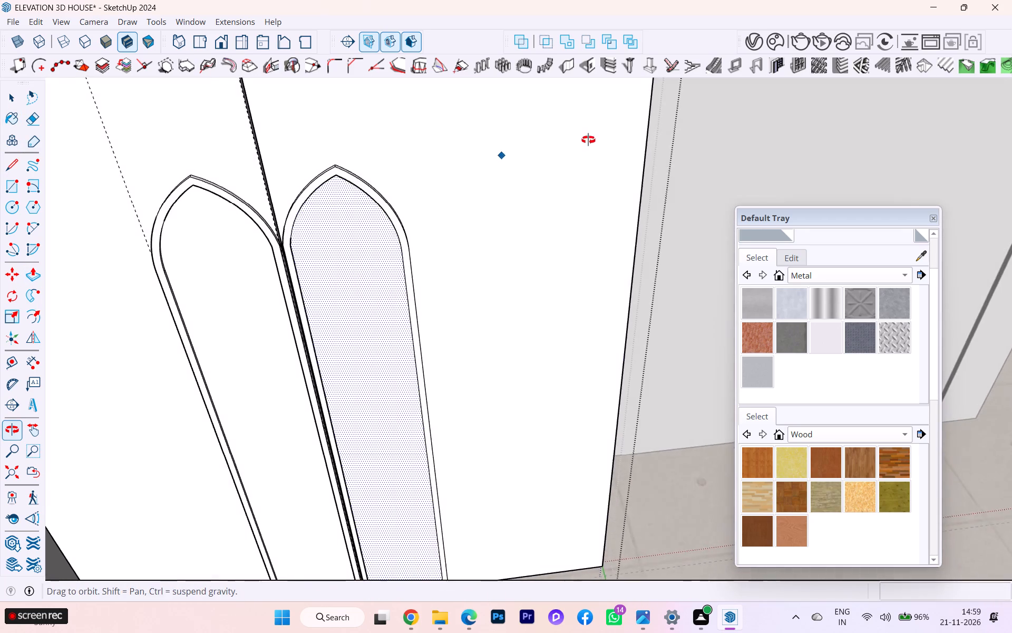
pyautogui.moveTo(588, 140); pyautogui.dragTo(590, 139, button='middle')
pyautogui.scroll(-4, 378, 199)
pyautogui.moveTo(378, 203); pyautogui.dragTo(372, 179, button='middle')
pyautogui.moveTo(368, 214); pyautogui.dragTo(318, 290, button='middle')
pyautogui.scroll(1, 318, 290)
# Delete all the guide lines in the model.
pyautogui.click(42, 18)
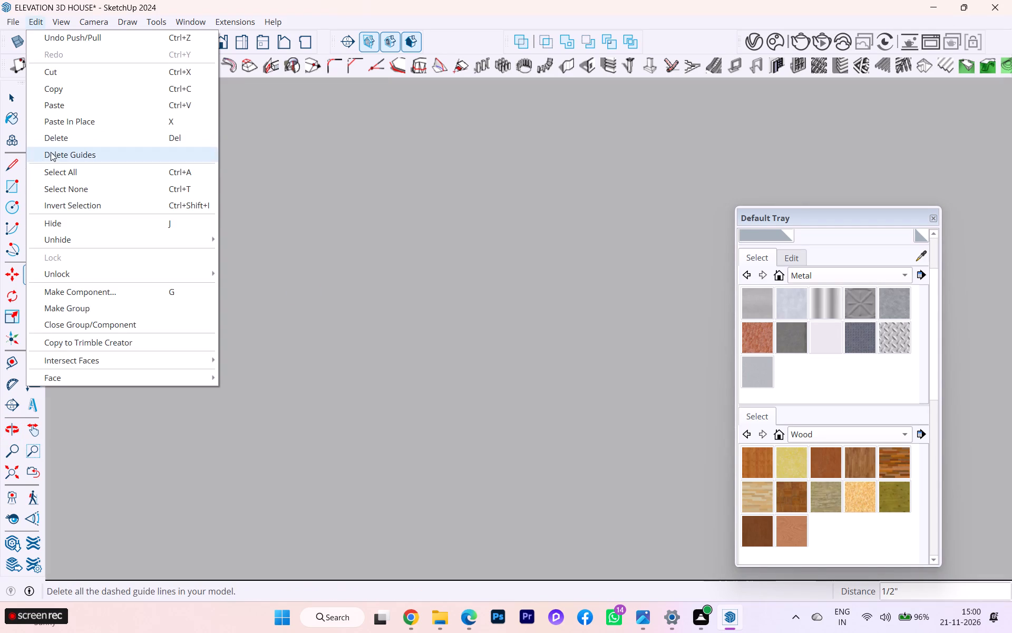
pyautogui.click(52, 153)
# Bring the full model back into view and return to the bedroom wardrobe's arched doors.
pyautogui.click(0, 472)
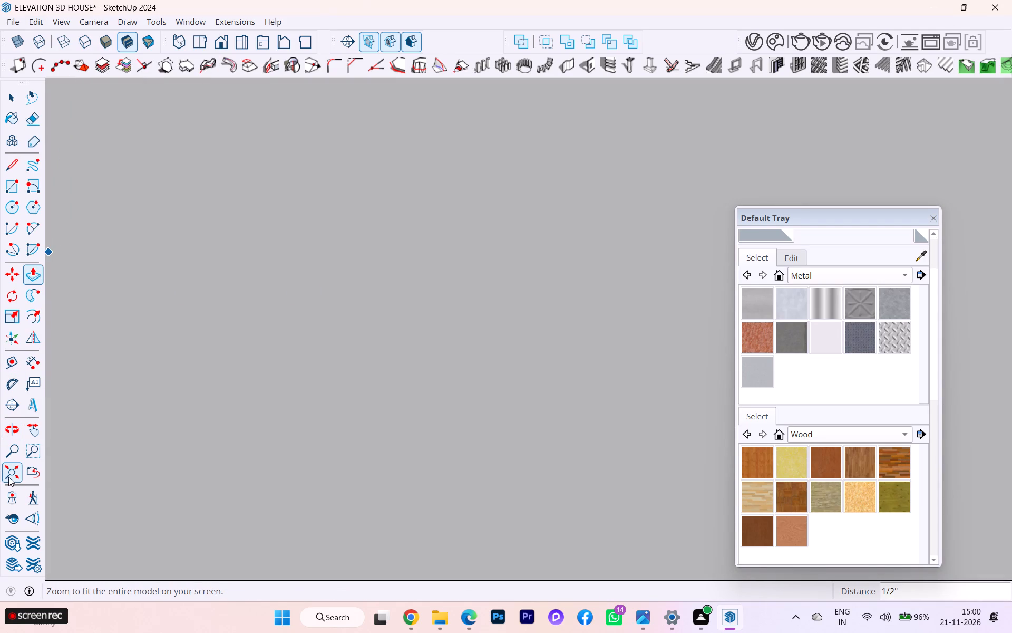
pyautogui.click(11, 477)
pyautogui.scroll(3, 557, 245)
pyautogui.scroll(4, 617, 148)
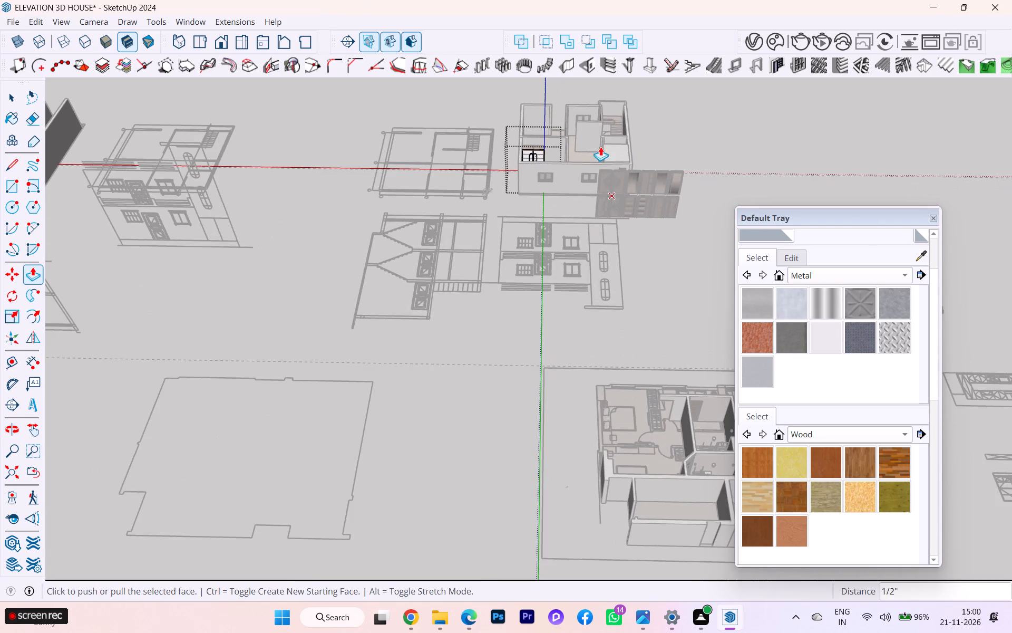
pyautogui.scroll(1, 600, 147)
pyautogui.scroll(1, 553, 158)
pyautogui.scroll(-1, 553, 158)
pyautogui.scroll(4, 553, 158)
pyautogui.scroll(-1, 553, 158)
pyautogui.scroll(10, 553, 158)
pyautogui.scroll(-3, 552, 160)
pyautogui.scroll(8, 552, 159)
pyautogui.scroll(-2, 532, 152)
pyautogui.scroll(7, 532, 152)
pyautogui.moveTo(455, 182); pyautogui.dragTo(512, 255, button='middle')
pyautogui.scroll(3, 218, 105)
pyautogui.scroll(-1, 228, 118)
pyautogui.scroll(15, 251, 135)
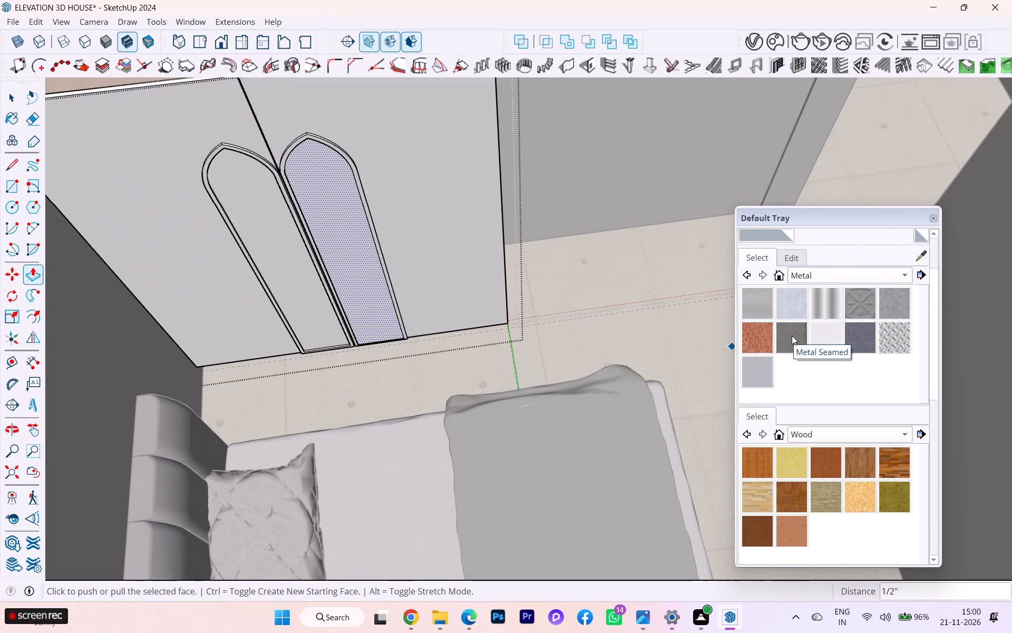
# Paint the front face of the right door's arched border with MediumVioletRed from the Colors-Named collection.
pyautogui.click(819, 273)
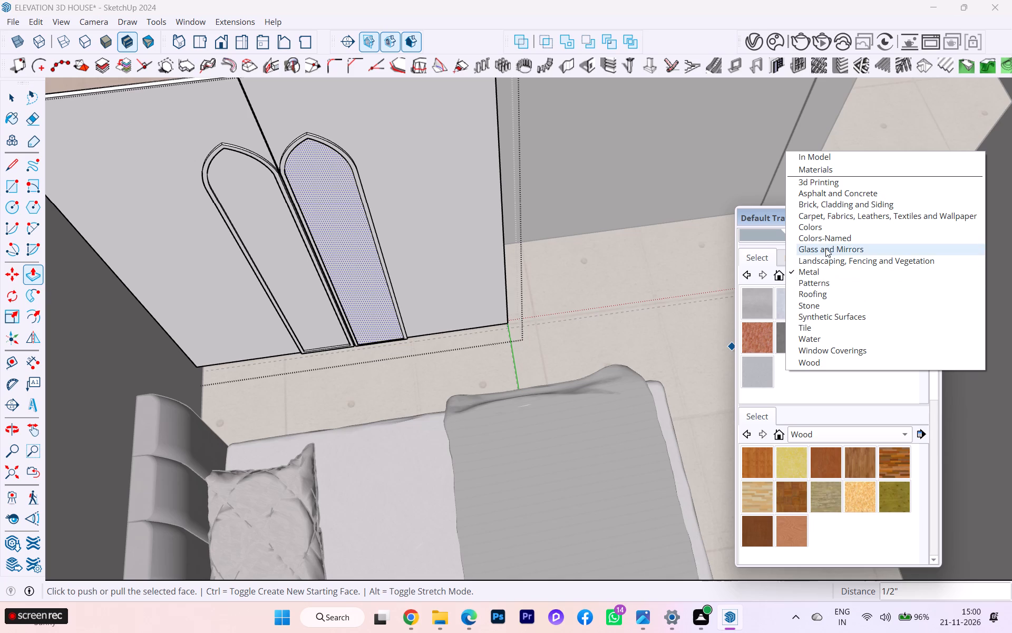
pyautogui.click(825, 237)
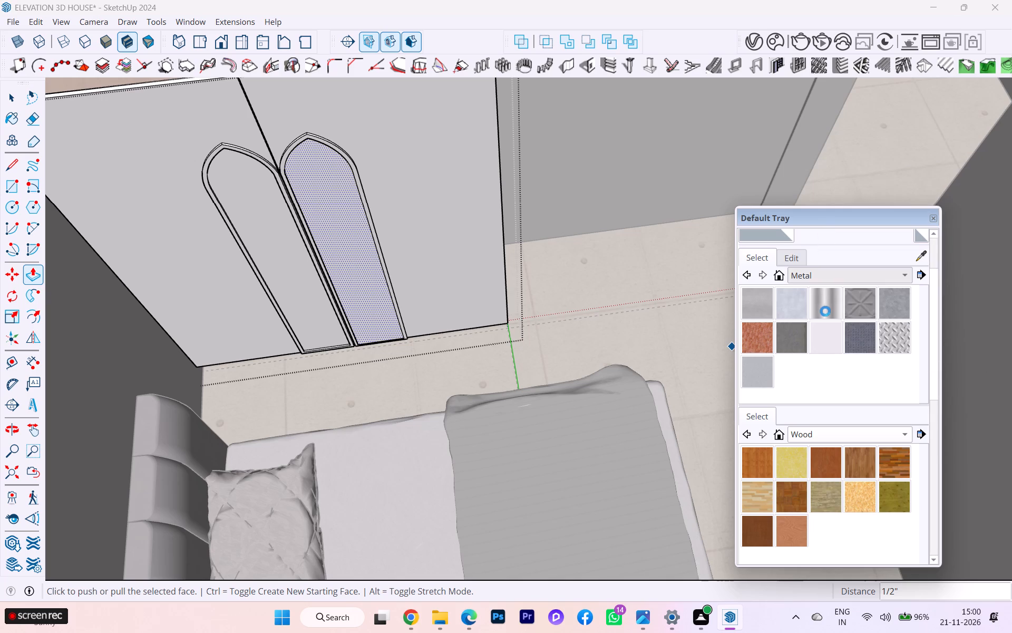
pyautogui.click(4, 103)
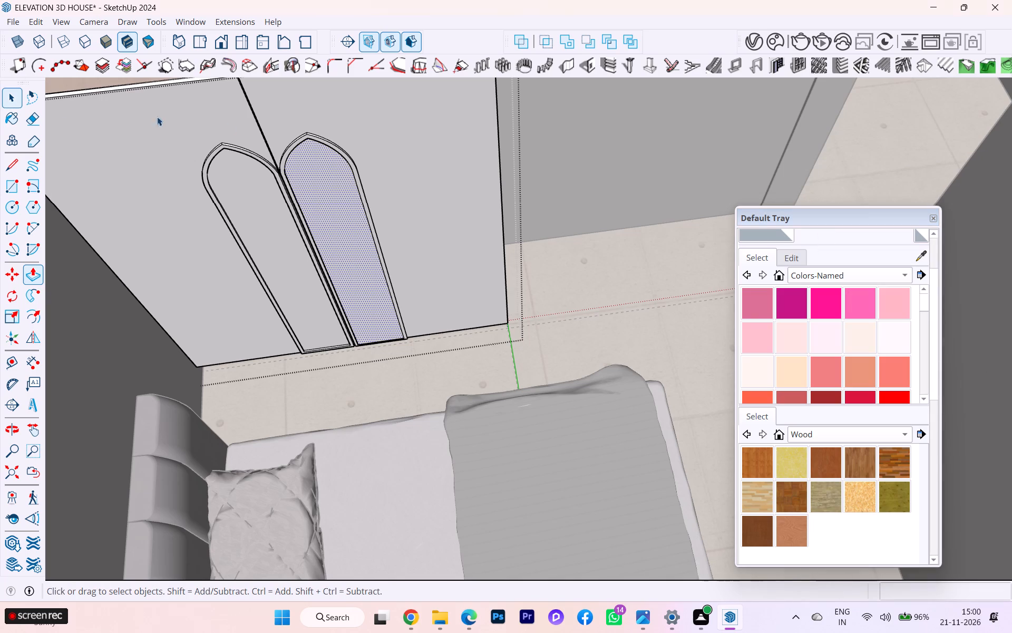
pyautogui.click(316, 138)
pyautogui.doubleClick(312, 136)
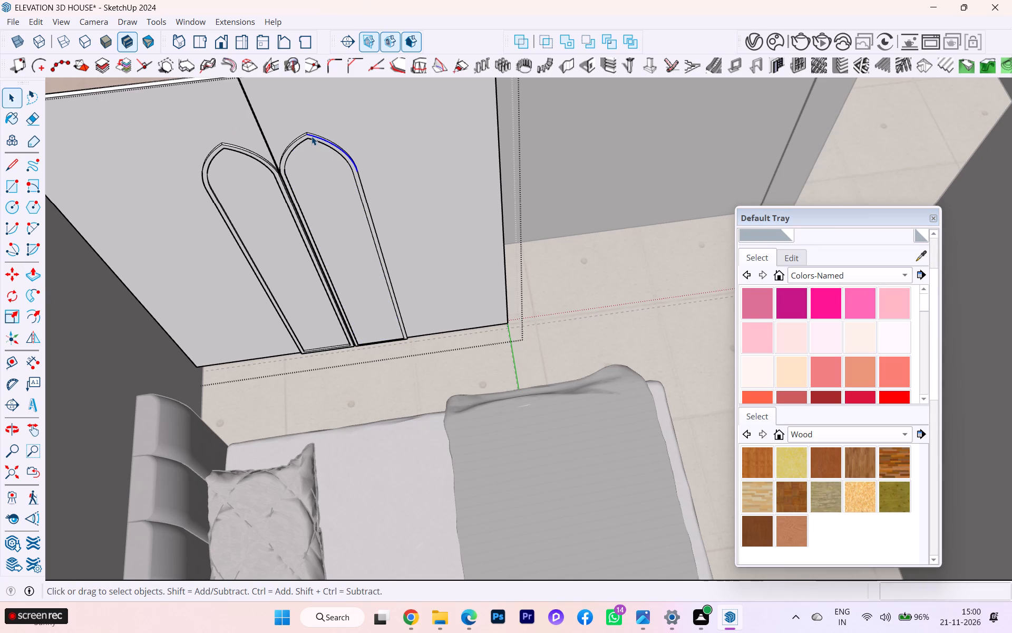
pyautogui.tripleClick(312, 136)
pyautogui.doubleClick(306, 137)
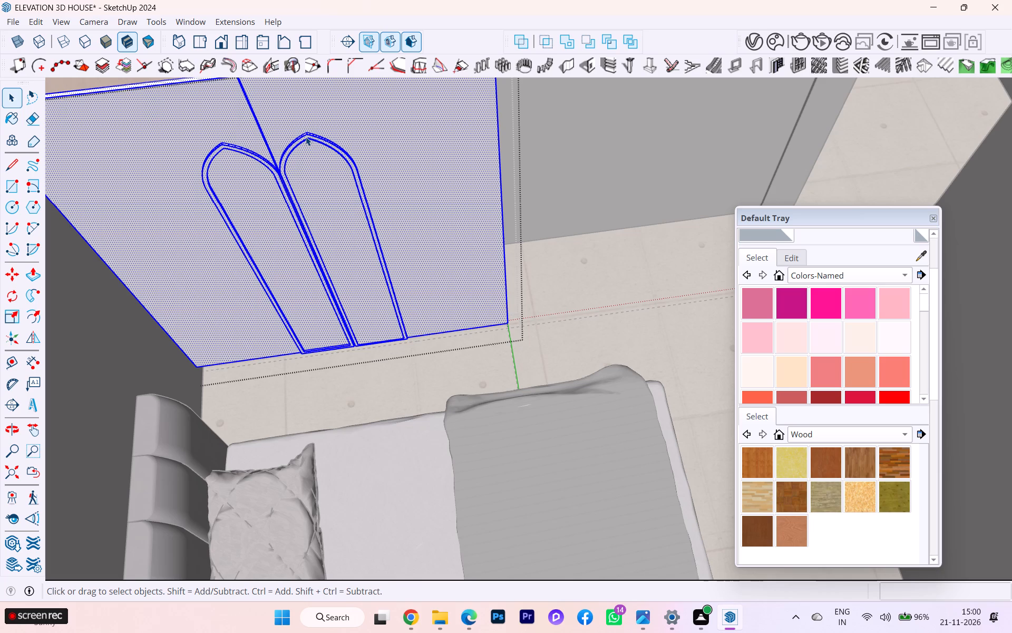
pyautogui.scroll(10, 301, 142)
pyautogui.click(286, 147)
pyautogui.moveTo(289, 148); pyautogui.dragTo(290, 103, button='middle')
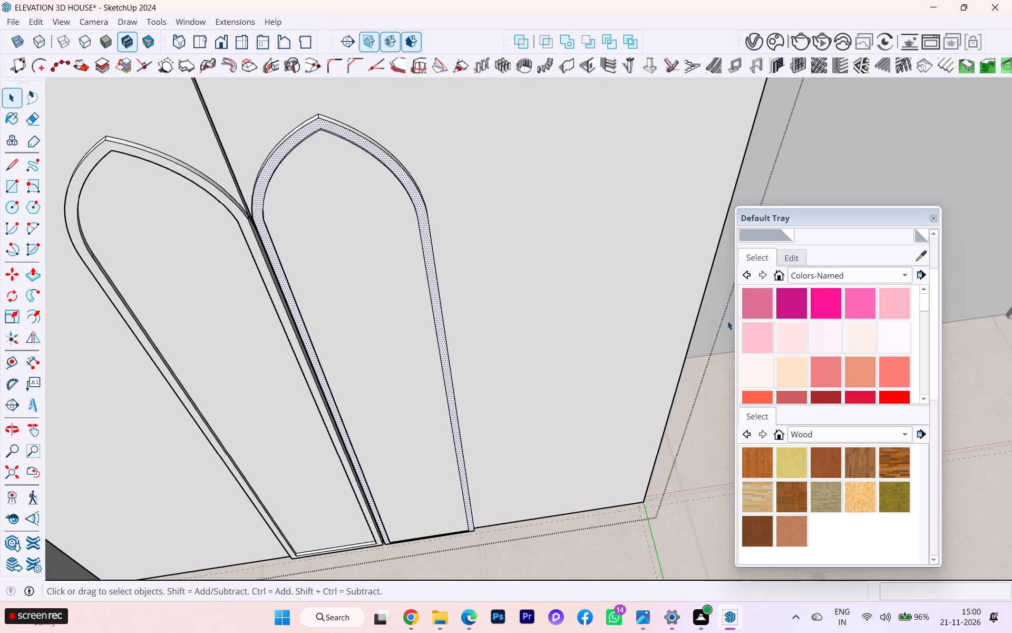
pyautogui.click(787, 303)
pyautogui.click(390, 159)
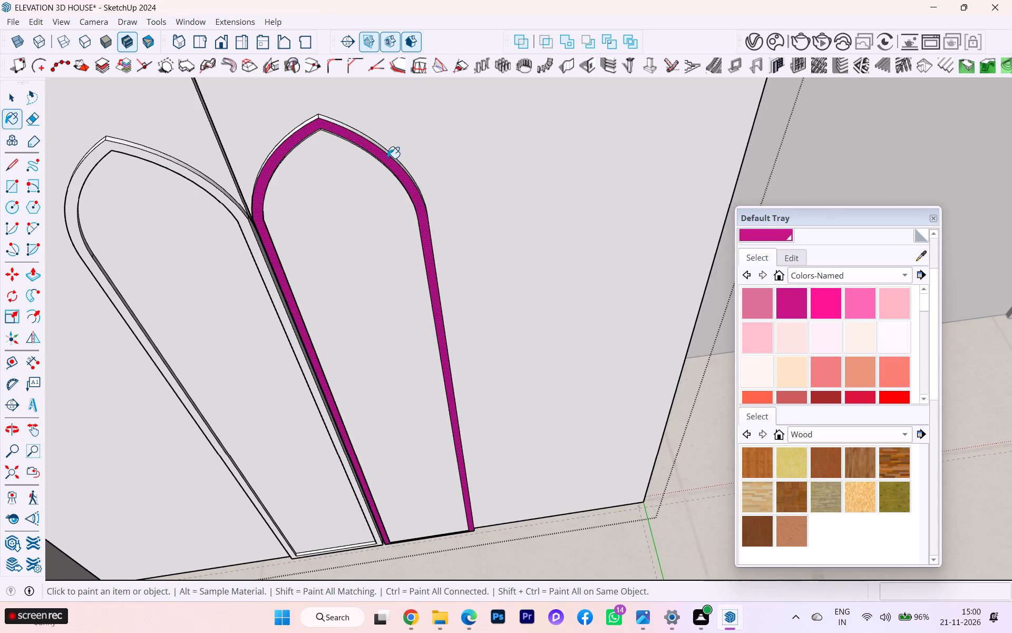
# Paint the side faces along the right arm of the right door's arched border MediumVioletRed.
pyautogui.scroll(3, 387, 158)
pyautogui.moveTo(400, 149); pyautogui.dragTo(306, 215, button='middle')
pyautogui.scroll(2, 436, 123)
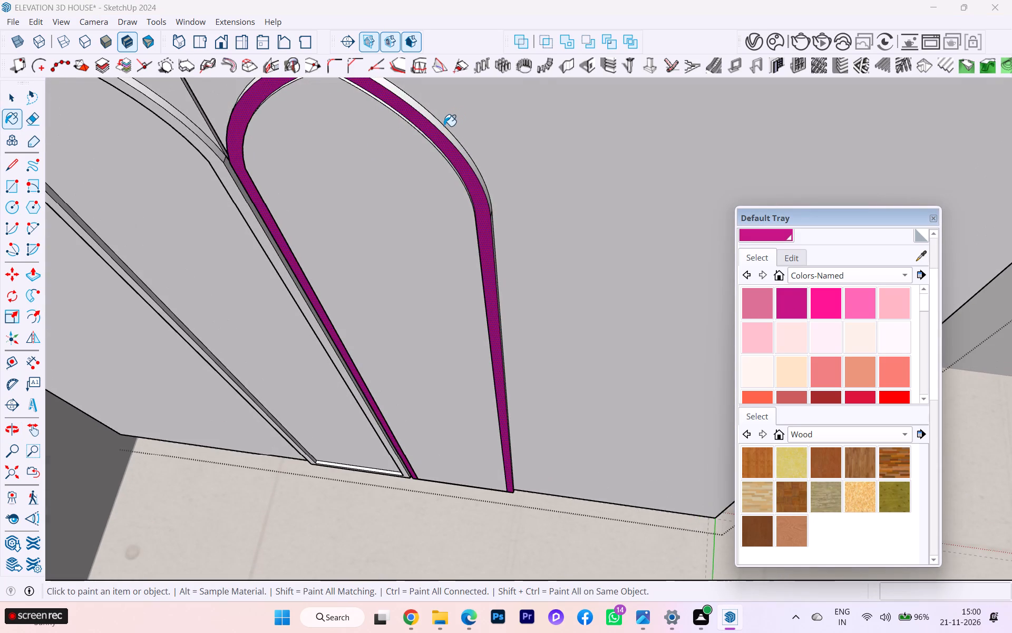
pyautogui.click(444, 131)
pyautogui.moveTo(427, 141); pyautogui.dragTo(556, 82, button='middle')
pyautogui.scroll(-1, 430, 220)
pyautogui.moveTo(429, 223); pyautogui.dragTo(429, 223, button='middle')
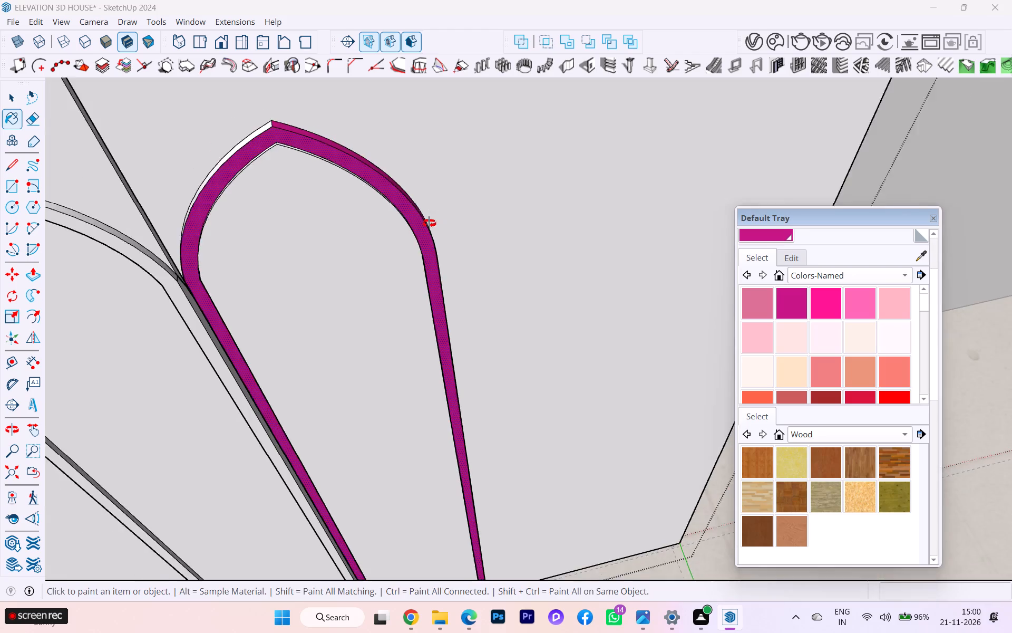
pyautogui.moveTo(429, 223); pyautogui.dragTo(187, 239, button='middle')
pyautogui.scroll(3, 413, 255)
pyautogui.click(533, 217)
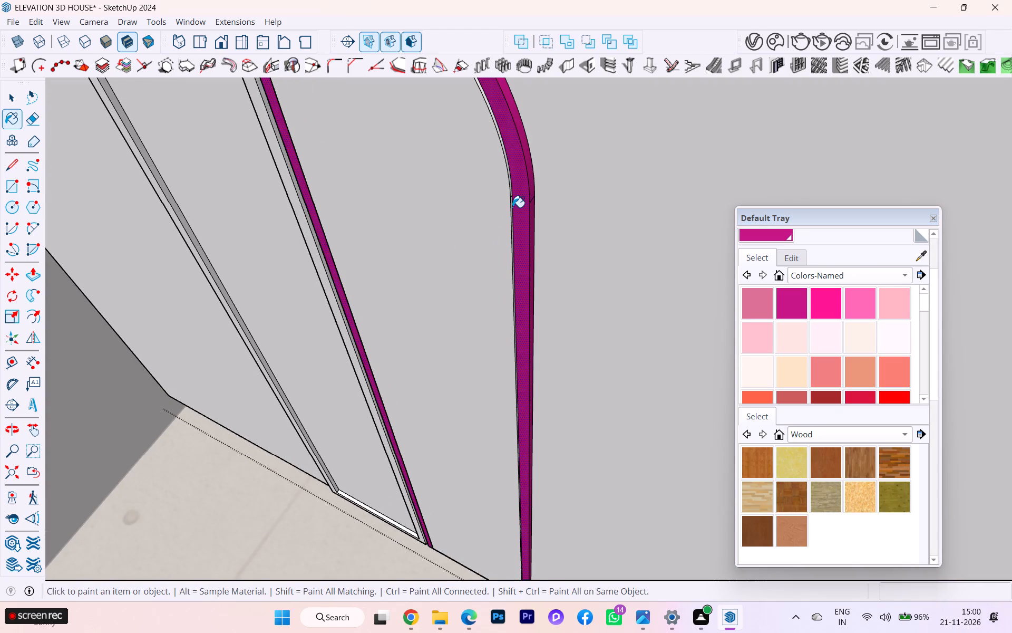
pyautogui.click(512, 204)
pyautogui.click(511, 195)
pyautogui.moveTo(505, 174); pyautogui.dragTo(510, 173)
pyautogui.click(510, 173)
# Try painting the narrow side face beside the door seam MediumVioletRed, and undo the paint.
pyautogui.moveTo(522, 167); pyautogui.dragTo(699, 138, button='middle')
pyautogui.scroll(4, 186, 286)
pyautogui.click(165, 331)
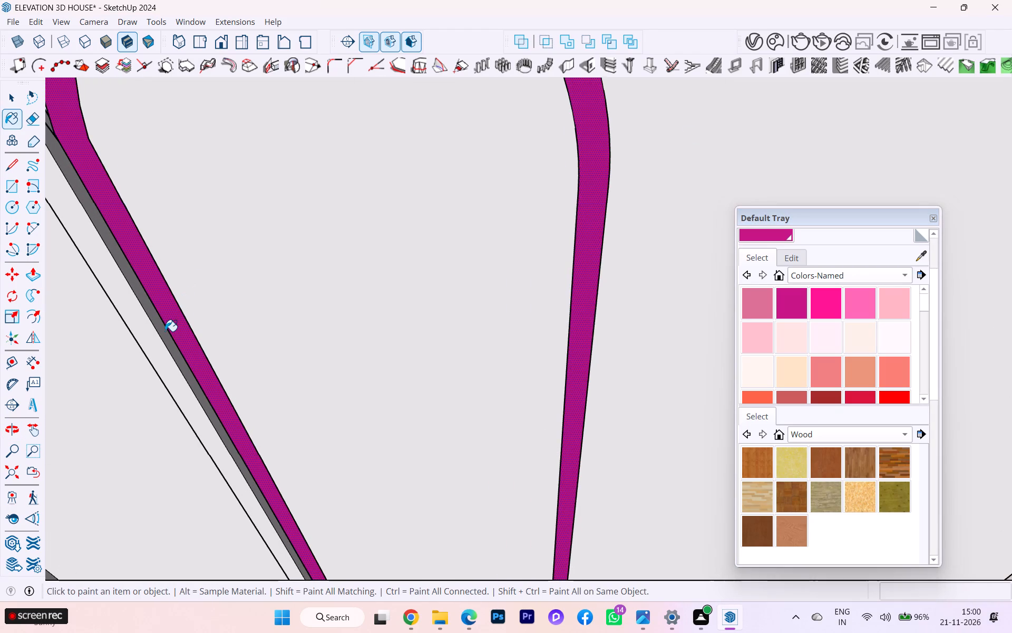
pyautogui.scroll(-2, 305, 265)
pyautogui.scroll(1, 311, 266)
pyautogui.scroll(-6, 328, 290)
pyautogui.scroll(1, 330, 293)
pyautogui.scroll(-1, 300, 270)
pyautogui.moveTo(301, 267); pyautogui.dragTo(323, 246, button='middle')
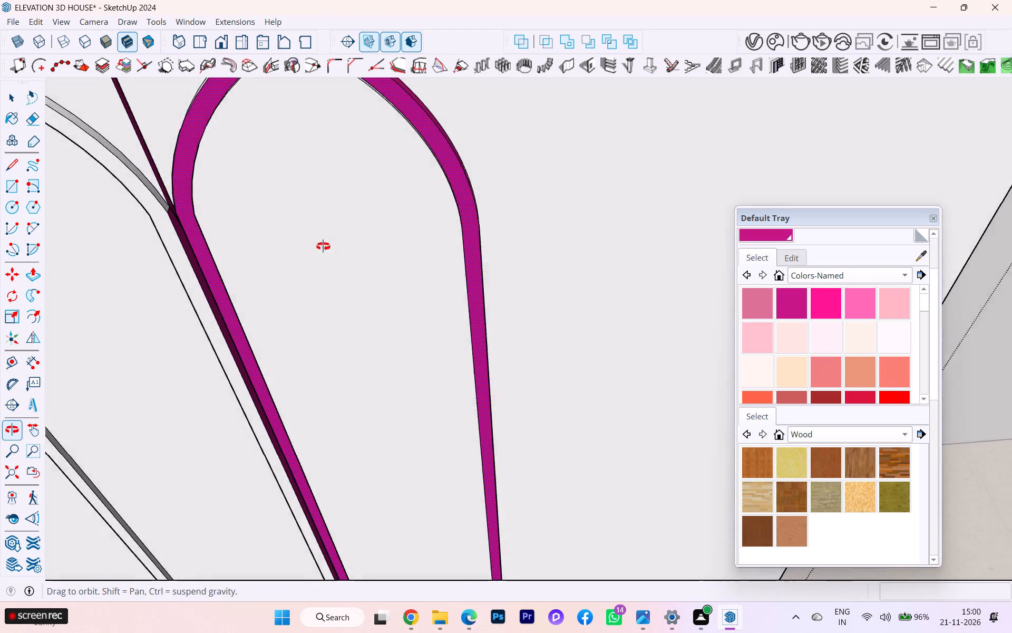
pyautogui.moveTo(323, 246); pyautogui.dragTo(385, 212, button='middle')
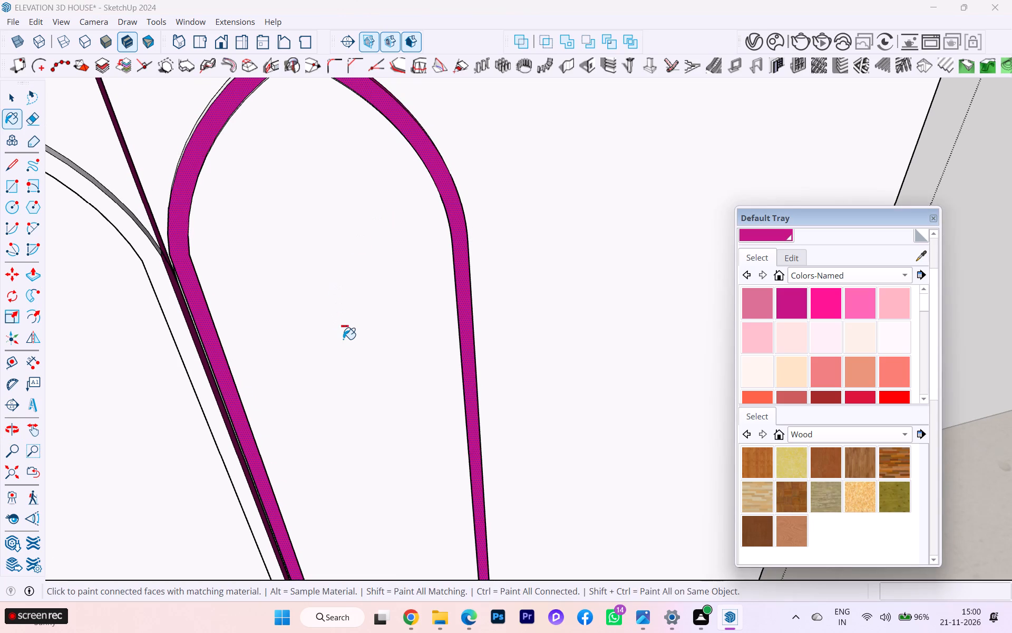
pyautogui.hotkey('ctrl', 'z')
# Inspect the right arch's border along its length and at the seam for side faces still unpainted.
pyautogui.scroll(1, 361, 360)
pyautogui.scroll(-1, 390, 344)
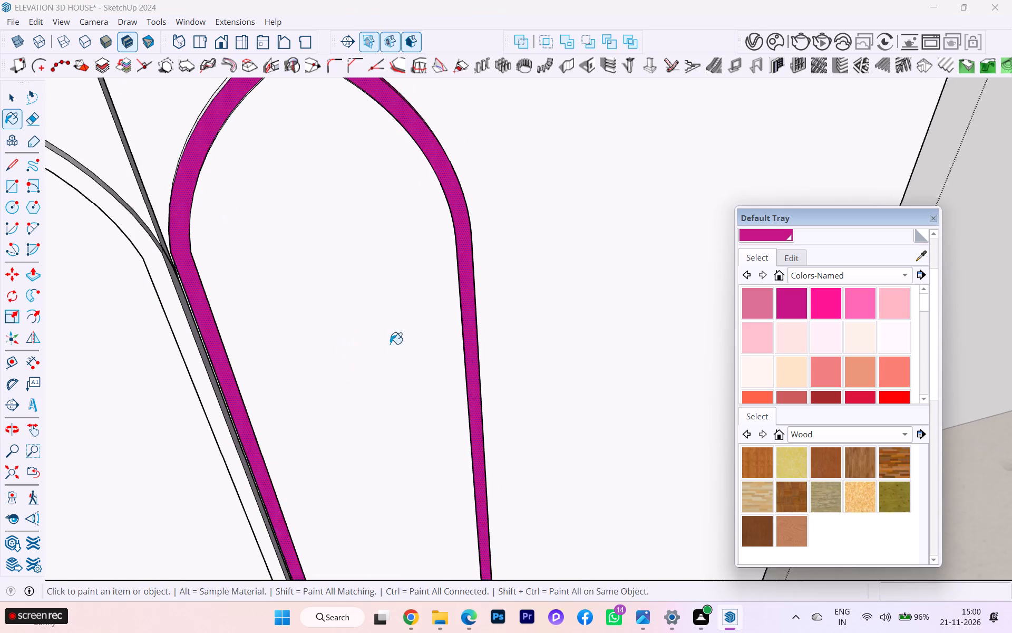
pyautogui.moveTo(392, 345); pyautogui.dragTo(100, 416, button='middle')
pyautogui.scroll(-1, 317, 329)
pyautogui.moveTo(320, 333); pyautogui.dragTo(599, 293, button='middle')
pyautogui.scroll(-1, 312, 292)
pyautogui.scroll(1, 279, 301)
pyautogui.scroll(-2, 267, 304)
pyautogui.scroll(3, 177, 322)
pyautogui.scroll(-1, 164, 326)
pyautogui.scroll(1, 164, 326)
pyautogui.scroll(-1, 163, 326)
pyautogui.scroll(7, 162, 326)
pyautogui.scroll(-5, 92, 325)
pyautogui.scroll(1, 81, 327)
pyautogui.scroll(-3, 76, 322)
pyautogui.scroll(1, 76, 322)
pyautogui.scroll(-3, 76, 322)
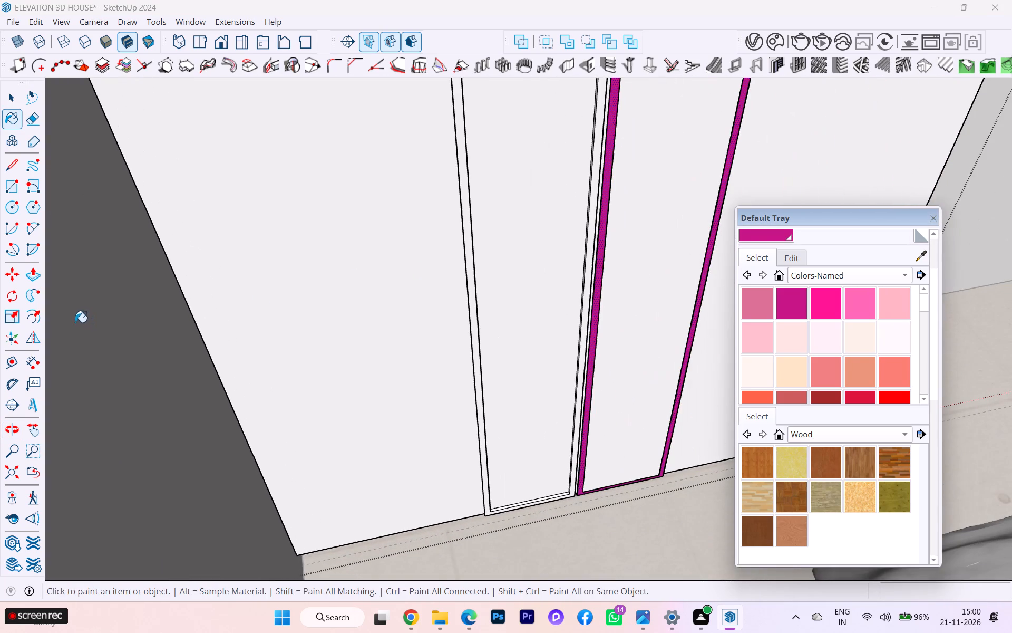
pyautogui.scroll(5, 757, 242)
pyautogui.scroll(-1, 687, 164)
pyautogui.scroll(2, 696, 166)
pyautogui.scroll(2, 773, 146)
pyautogui.scroll(-1, 773, 146)
pyautogui.scroll(3, 773, 146)
pyautogui.scroll(-3, 760, 152)
pyautogui.scroll(4, 760, 152)
pyautogui.scroll(-2, 759, 152)
pyautogui.scroll(1, 759, 152)
pyautogui.scroll(-1, 754, 163)
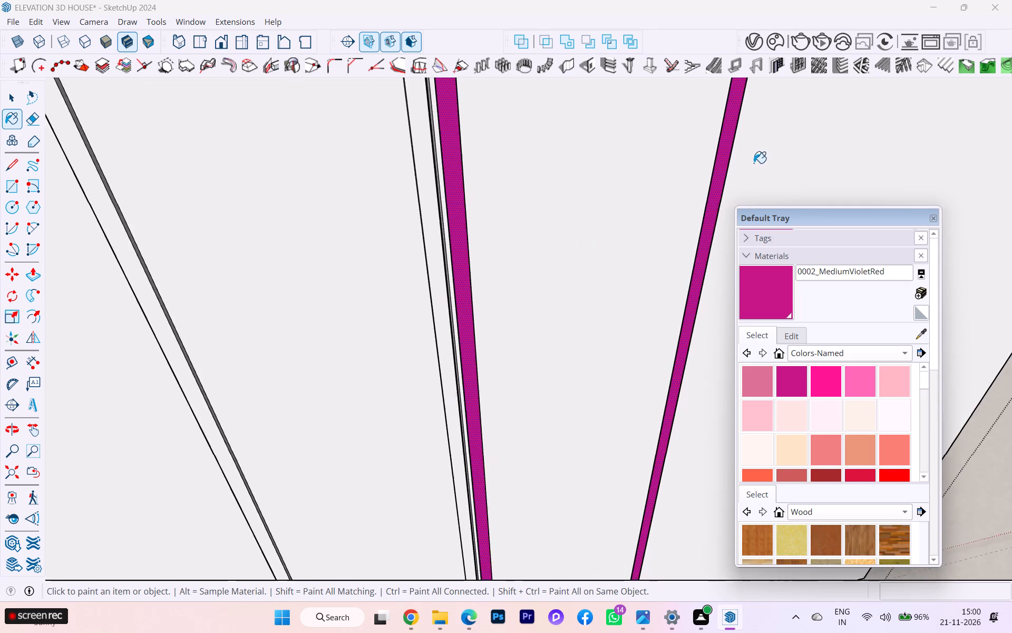
pyautogui.moveTo(754, 164); pyautogui.dragTo(329, 245, button='middle')
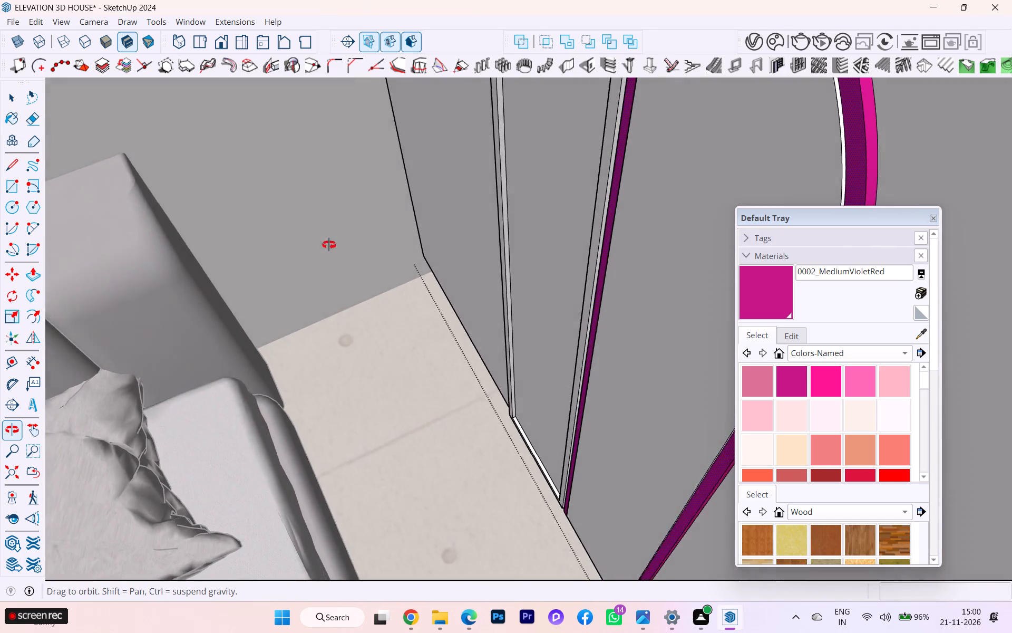
pyautogui.moveTo(329, 245); pyautogui.dragTo(422, 138, button='middle')
pyautogui.scroll(-2, 447, 219)
pyautogui.scroll(4, 449, 225)
pyautogui.scroll(-2, 449, 226)
pyautogui.scroll(1, 449, 229)
pyautogui.scroll(-2, 452, 236)
pyautogui.scroll(1, 452, 237)
pyautogui.scroll(-1, 452, 237)
pyautogui.scroll(2, 461, 245)
pyautogui.scroll(-4, 461, 245)
pyautogui.scroll(2, 461, 246)
pyautogui.scroll(-4, 461, 246)
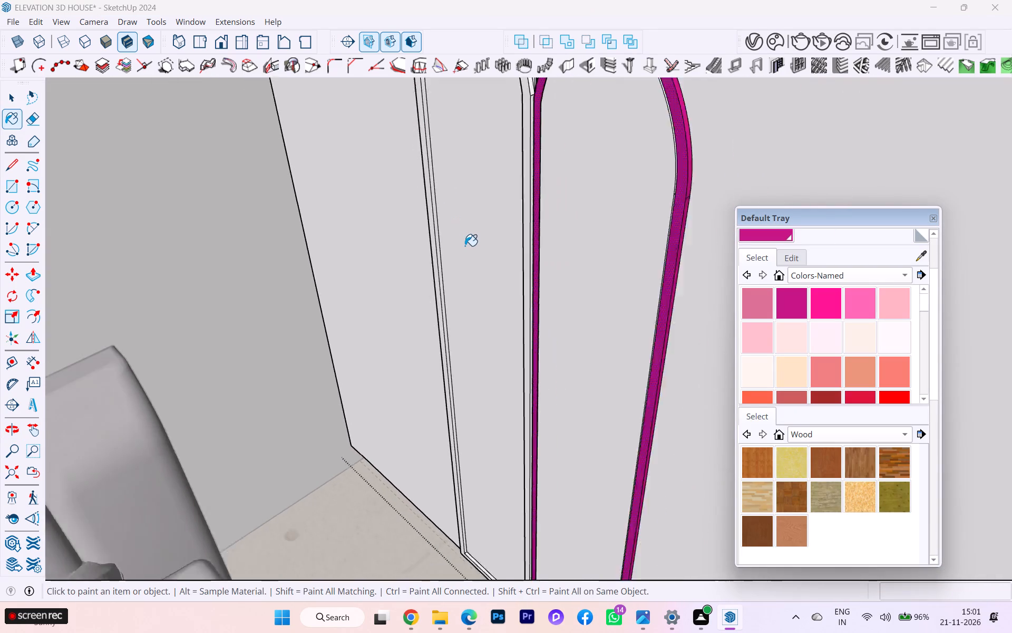
pyautogui.scroll(-4, 465, 246)
pyautogui.scroll(4, 513, 95)
pyautogui.scroll(-1, 514, 95)
pyautogui.scroll(3, 514, 95)
# Paint the left outer curve and both inner curves at the peak of the right arch's border MediumVioletRed.
pyautogui.moveTo(525, 142); pyautogui.dragTo(519, 178, button='middle')
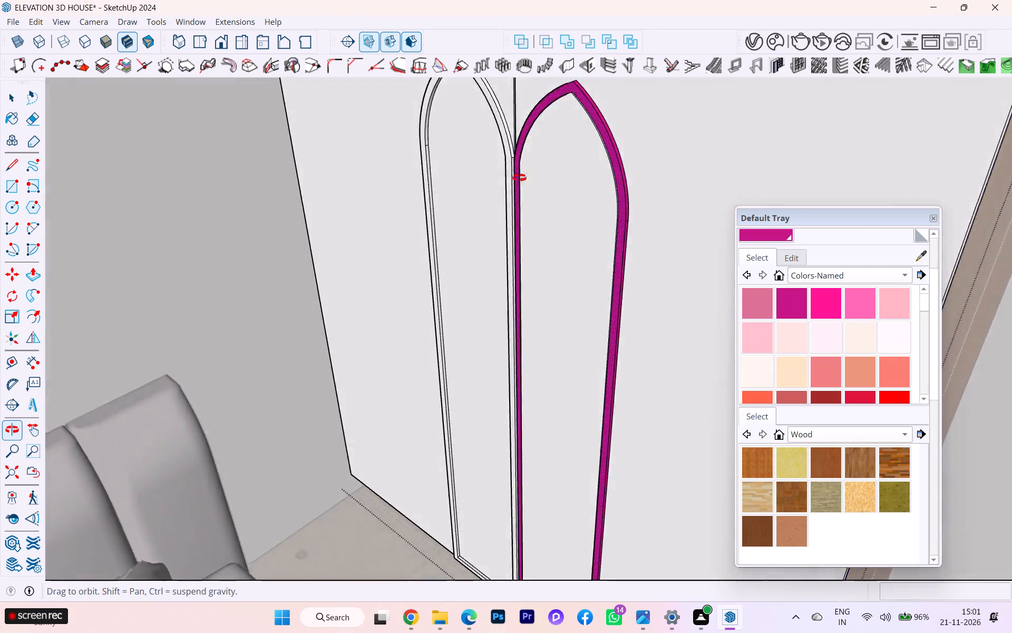
pyautogui.moveTo(519, 178); pyautogui.dragTo(518, 192, button='middle')
pyautogui.scroll(4, 541, 218)
pyautogui.scroll(-1, 540, 308)
pyautogui.scroll(6, 540, 307)
pyautogui.moveTo(530, 265); pyautogui.dragTo(577, 329, button='middle')
pyautogui.scroll(-1, 546, 294)
pyautogui.scroll(5, 577, 328)
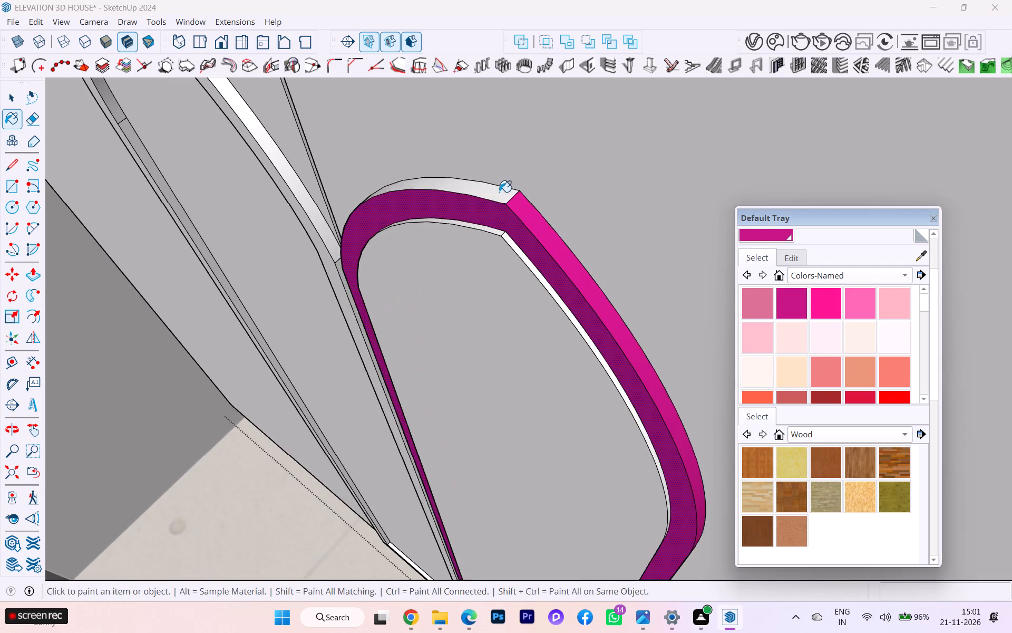
pyautogui.click(495, 195)
pyautogui.click(509, 238)
pyautogui.moveTo(508, 241); pyautogui.dragTo(543, 155, button='middle')
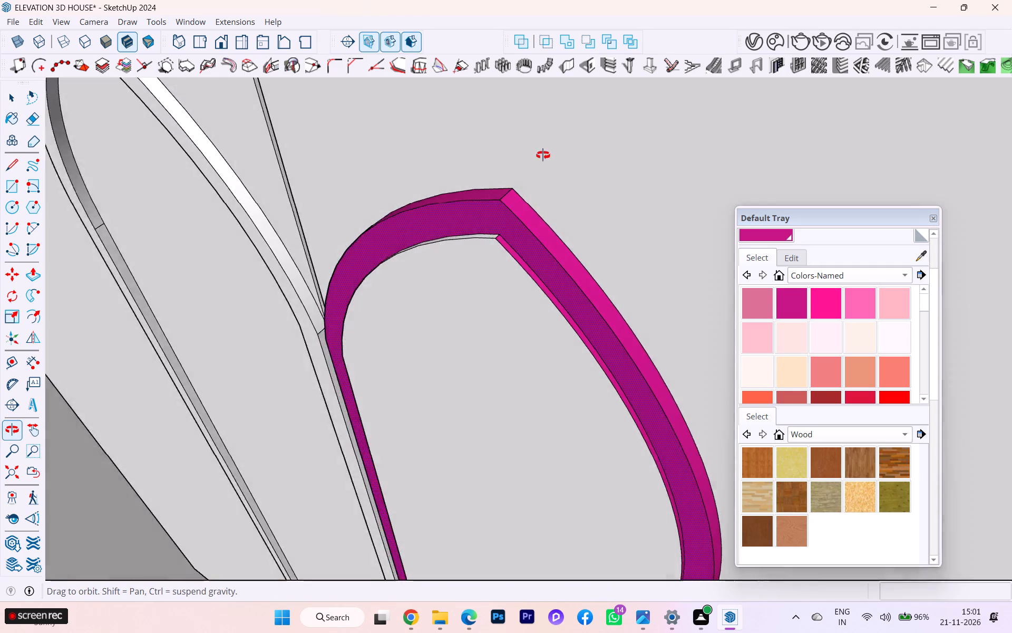
pyautogui.moveTo(543, 155); pyautogui.dragTo(547, 143, button='middle')
pyautogui.scroll(5, 546, 145)
pyautogui.click(468, 236)
pyautogui.moveTo(474, 241); pyautogui.dragTo(455, 100, button='middle')
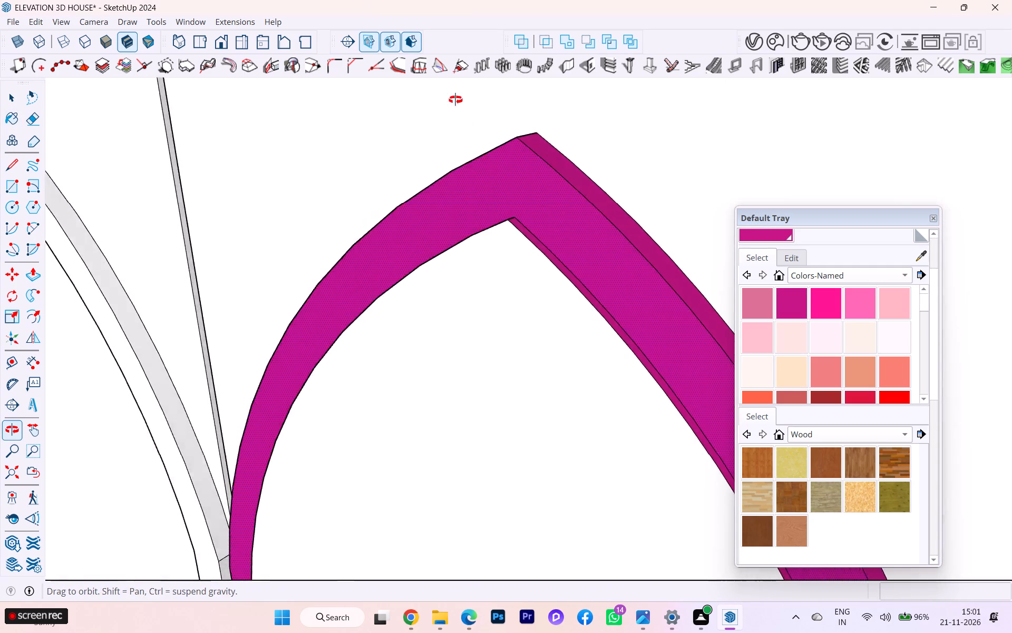
# Check the inner and outer side faces around the right arch's peak for complete paint coverage.
pyautogui.moveTo(455, 100); pyautogui.dragTo(337, 127, button='middle')
pyautogui.scroll(4, 502, 324)
pyautogui.moveTo(513, 311); pyautogui.dragTo(429, 352, button='middle')
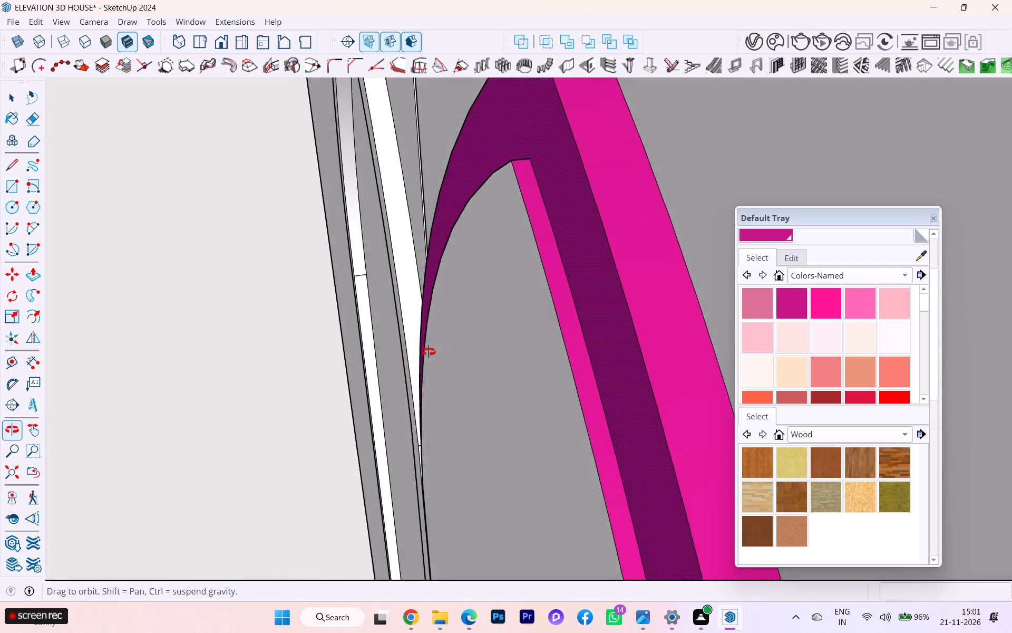
pyautogui.moveTo(429, 352); pyautogui.dragTo(495, 484, button='middle')
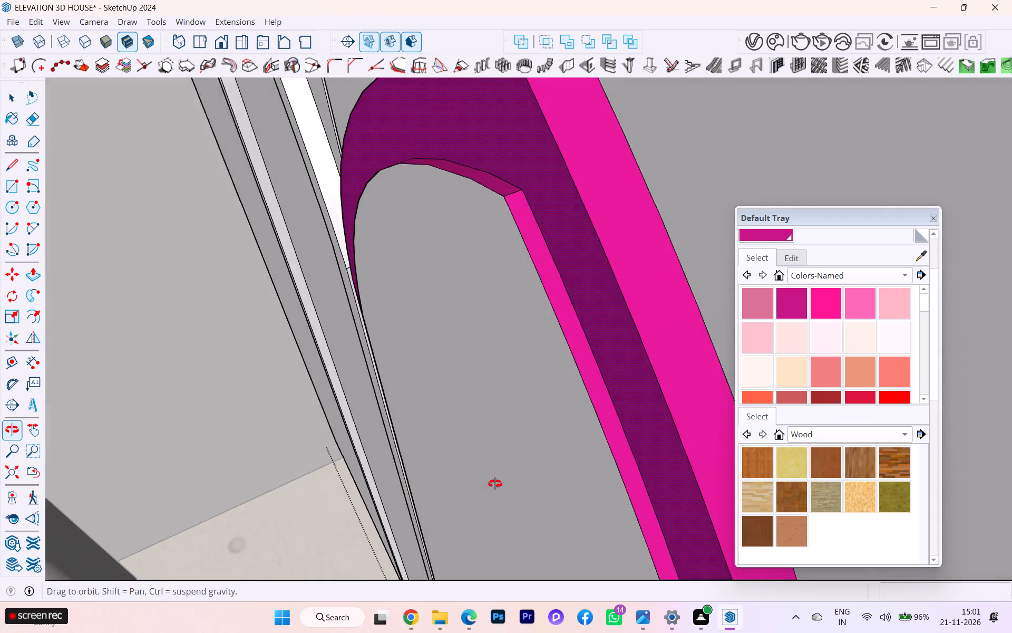
pyautogui.moveTo(495, 484); pyautogui.dragTo(498, 485, button='middle')
pyautogui.scroll(-6, 495, 395)
pyautogui.moveTo(488, 365); pyautogui.dragTo(496, 323, button='middle')
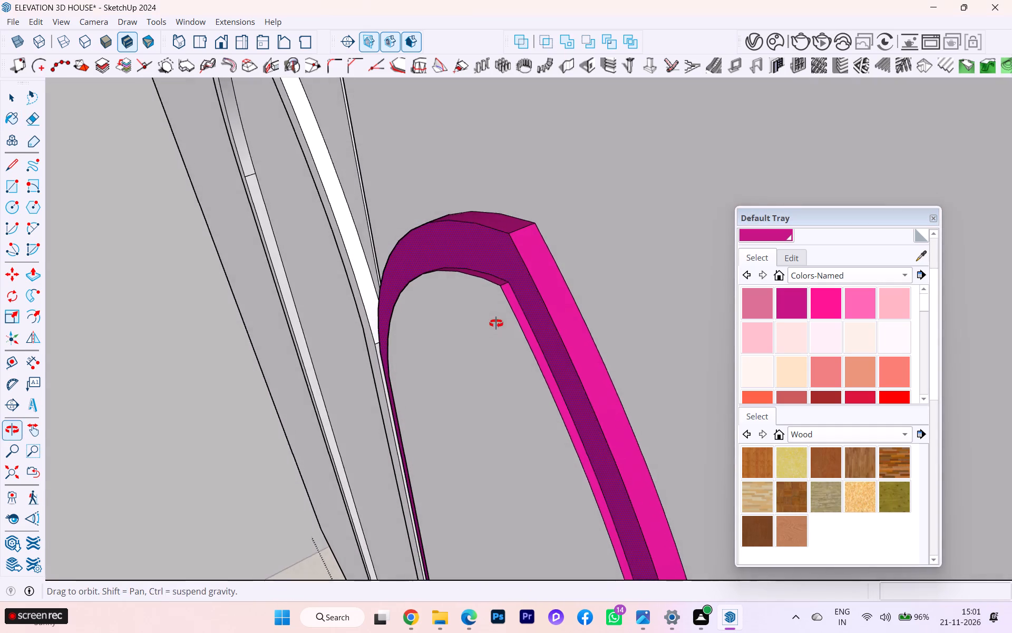
pyautogui.moveTo(496, 323); pyautogui.dragTo(497, 322, button='middle')
pyautogui.scroll(-3, 476, 309)
pyautogui.scroll(-1, 419, 313)
pyautogui.moveTo(419, 313); pyautogui.dragTo(454, 318, button='middle')
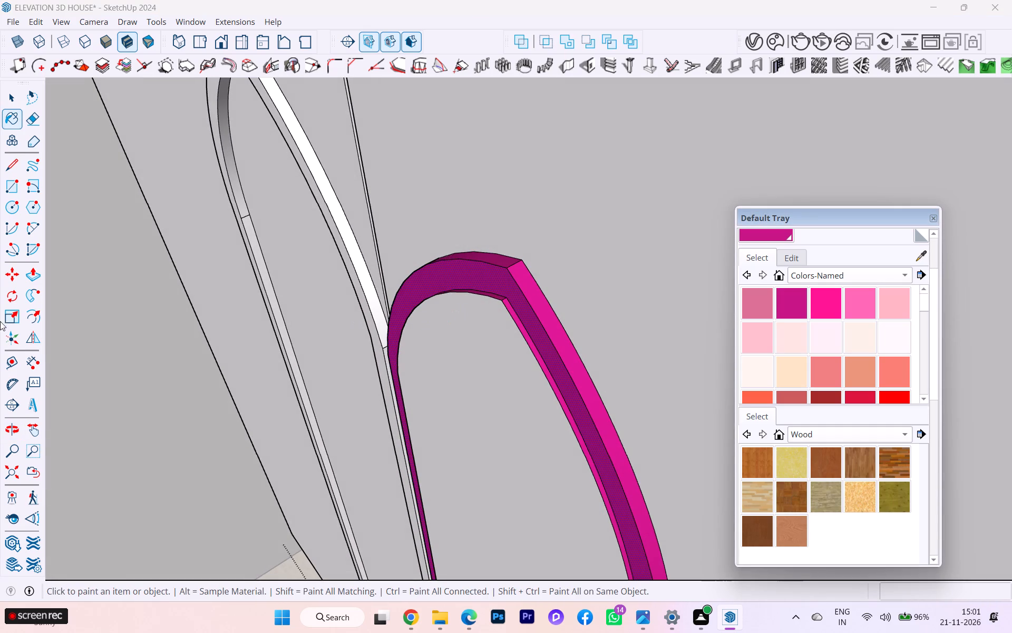
# Push/Pull the front face of the right arch's border outward 5/16".
pyautogui.click(11, 97)
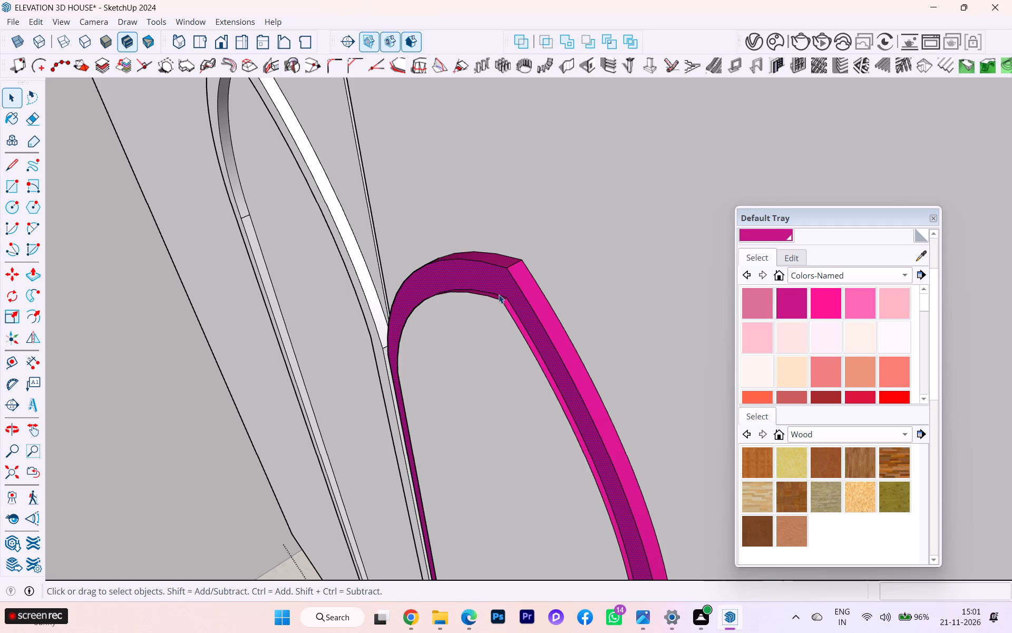
pyautogui.press('p')
pyautogui.click(490, 282)
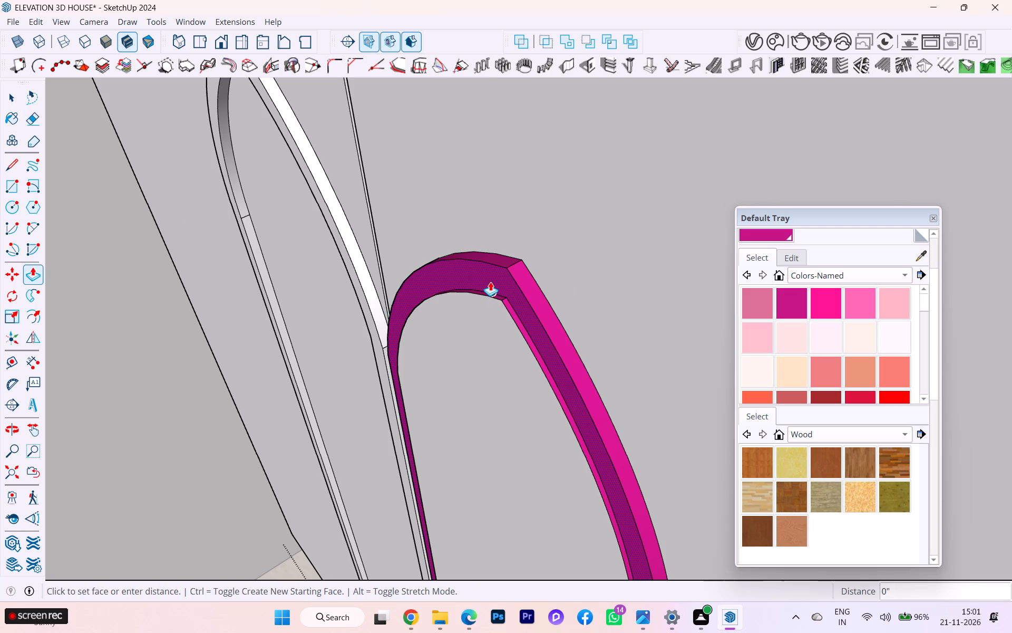
pyautogui.click(478, 283)
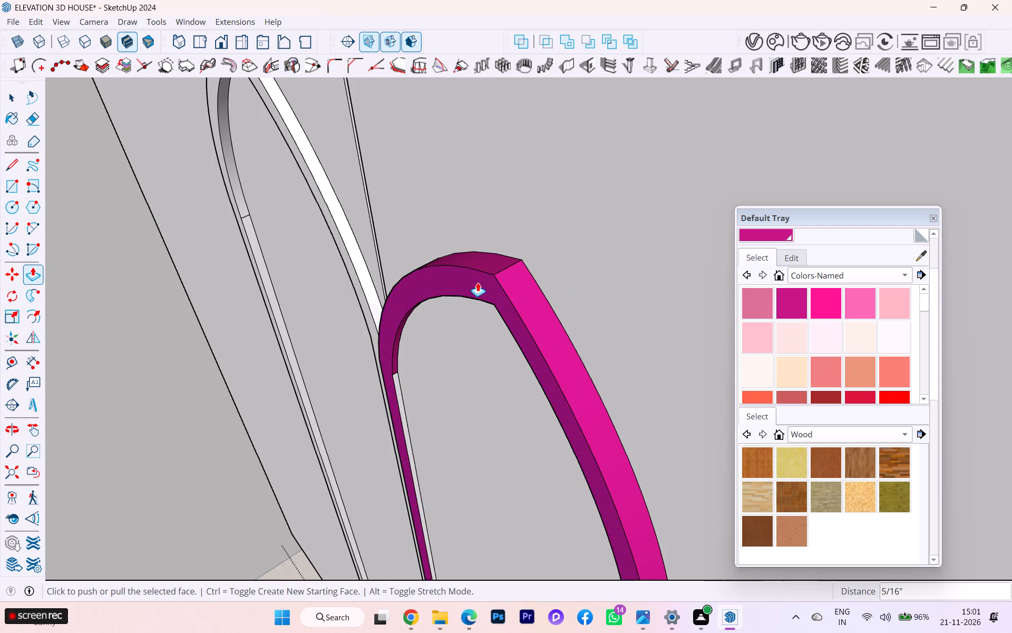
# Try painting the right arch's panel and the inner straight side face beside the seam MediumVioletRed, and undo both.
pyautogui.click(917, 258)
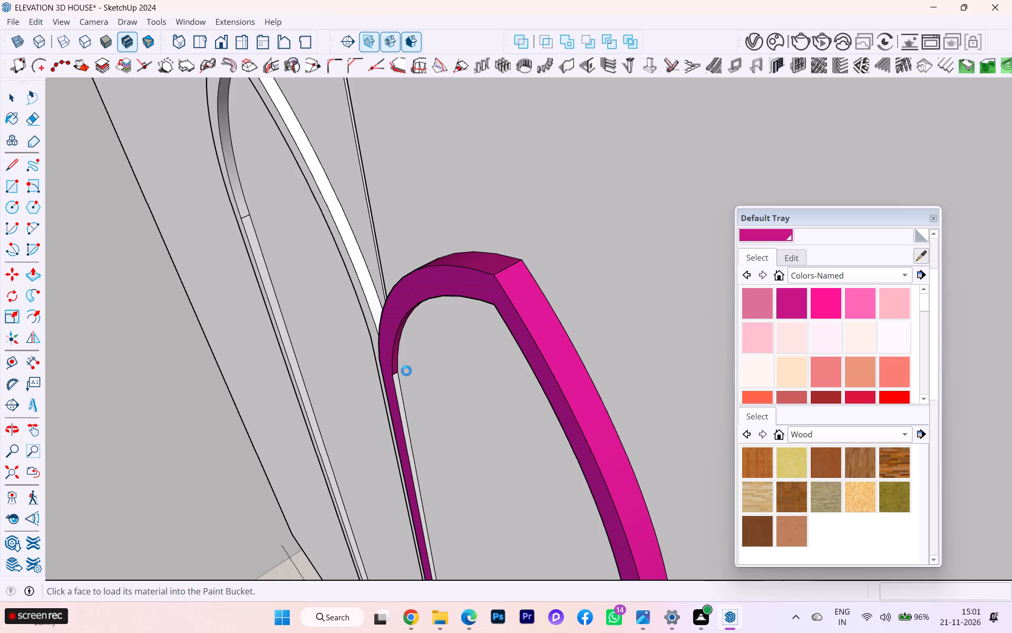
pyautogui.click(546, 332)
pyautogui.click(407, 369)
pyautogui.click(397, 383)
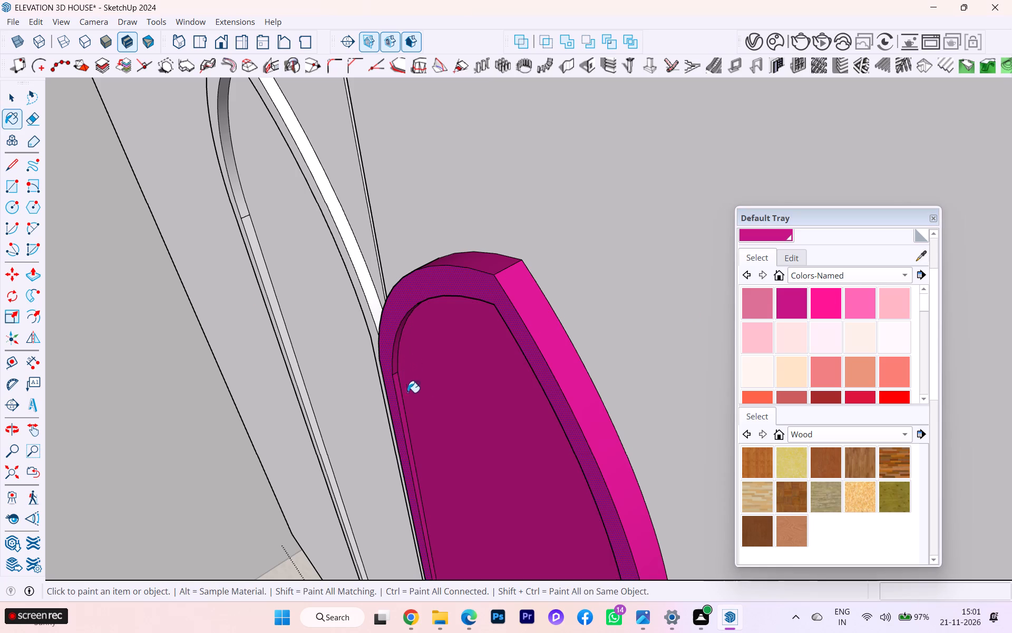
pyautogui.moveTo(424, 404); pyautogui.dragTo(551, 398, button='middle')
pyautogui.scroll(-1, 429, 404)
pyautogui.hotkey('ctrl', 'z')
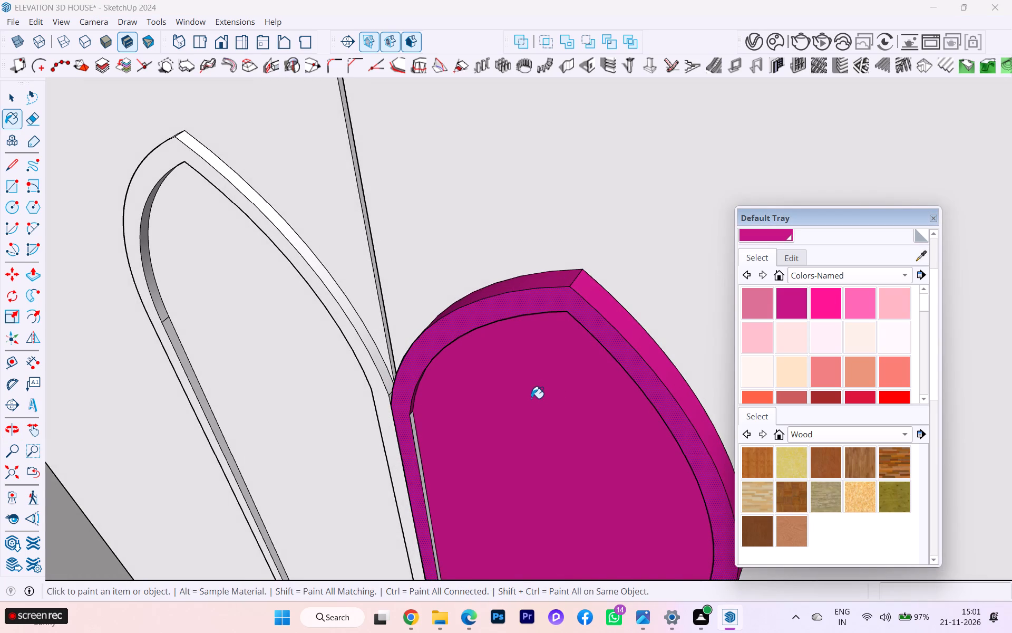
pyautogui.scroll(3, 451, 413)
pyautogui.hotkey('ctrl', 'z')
# Paint both straight inner side faces of the right arch's border, below its curves, MediumVioletRed.
pyautogui.scroll(4, 395, 444)
pyautogui.click(408, 433)
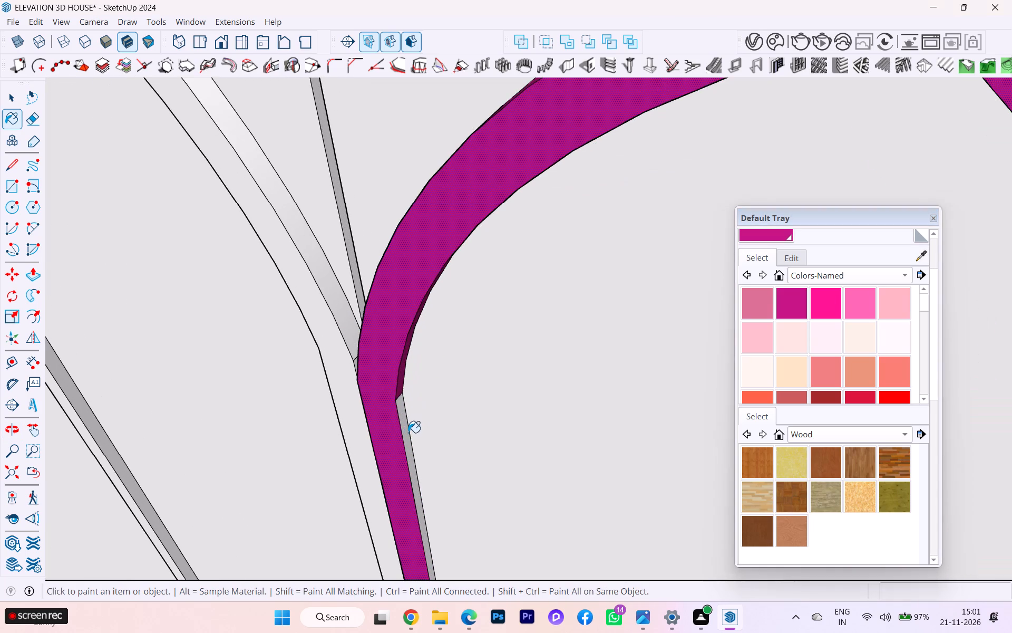
pyautogui.scroll(-12, 320, 367)
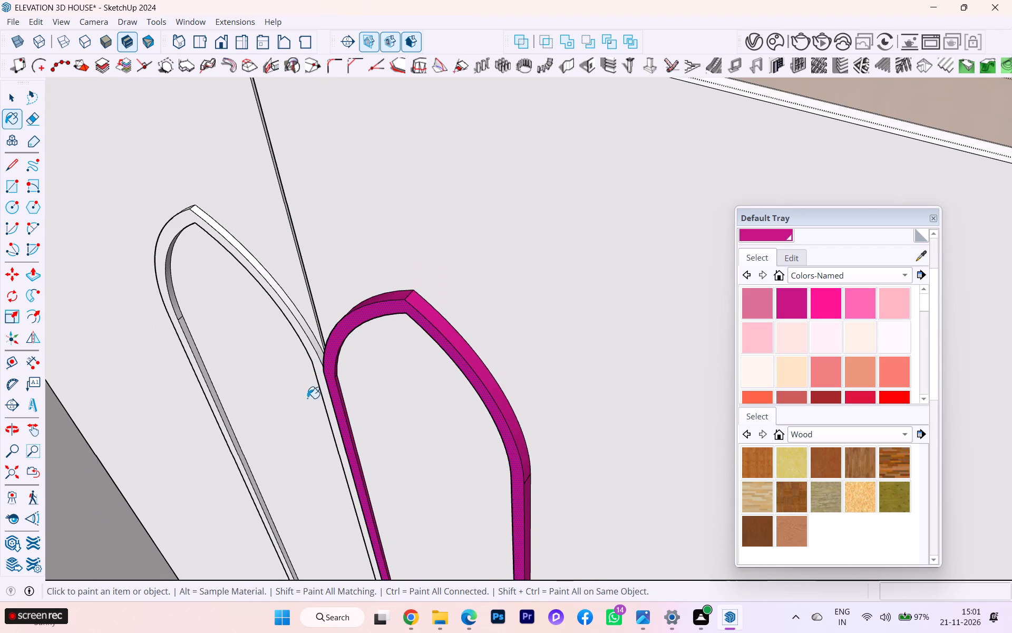
pyautogui.scroll(-1, 307, 400)
pyautogui.moveTo(306, 404); pyautogui.dragTo(473, 381, button='middle')
pyautogui.scroll(-4, 296, 345)
pyautogui.scroll(-1, 460, 405)
pyautogui.moveTo(461, 410); pyautogui.dragTo(549, 408, button='middle')
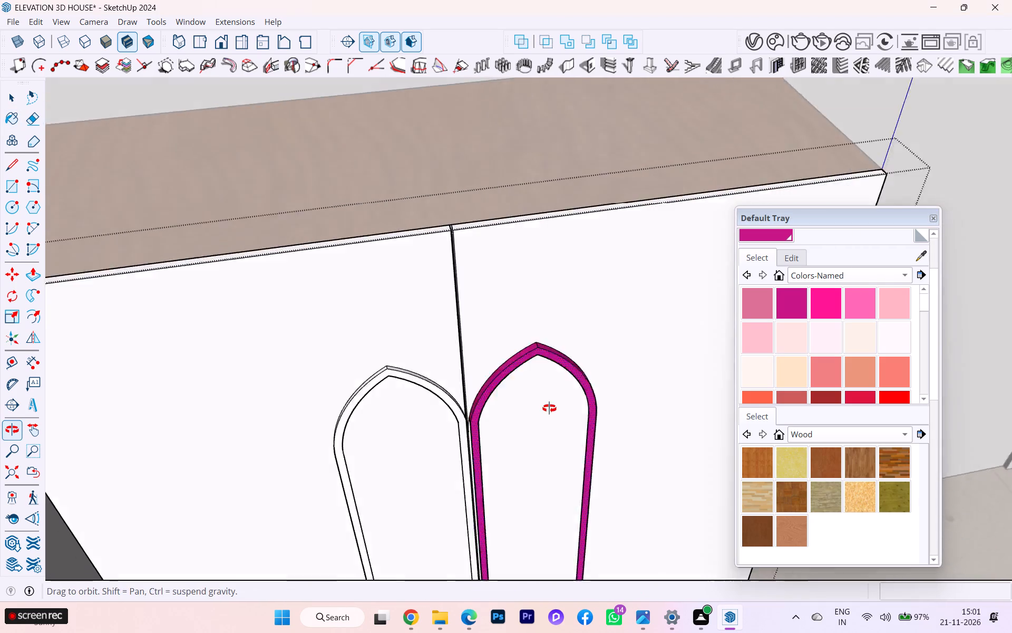
pyautogui.moveTo(549, 408); pyautogui.dragTo(559, 405, button='middle')
pyautogui.scroll(8, 614, 386)
pyautogui.moveTo(637, 328); pyautogui.dragTo(760, 275, button='middle')
pyautogui.scroll(3, 636, 479)
pyautogui.scroll(-1, 651, 453)
pyautogui.scroll(2, 651, 453)
pyautogui.click(648, 426)
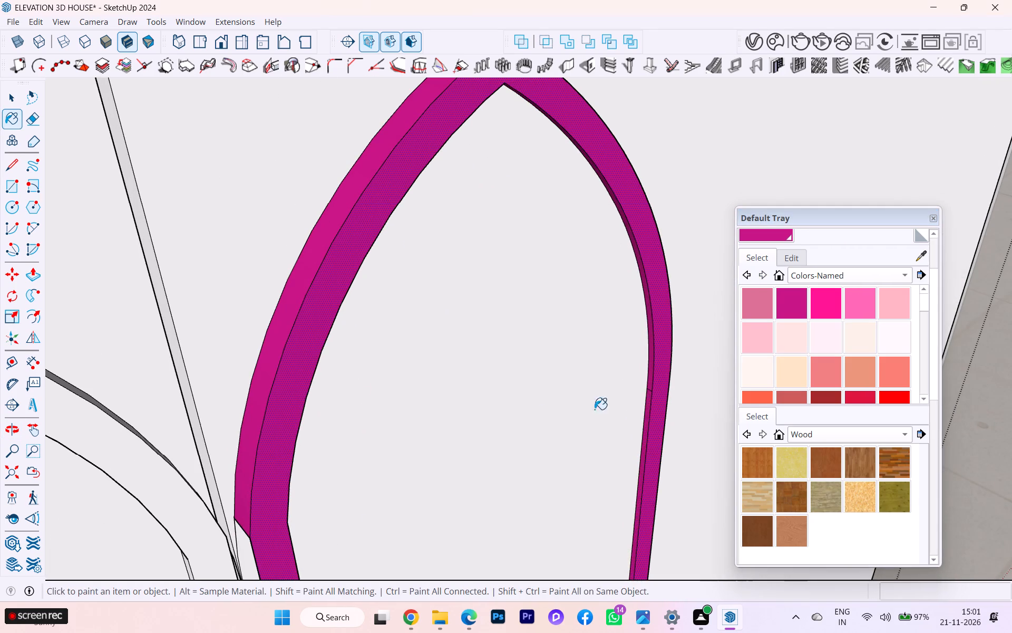
# Examine the right arch's border from several angles, checking the paint coverage of its inner and outer side faces.
pyautogui.scroll(-6, 524, 402)
pyautogui.scroll(1, 336, 376)
pyautogui.scroll(-1, 338, 376)
pyautogui.moveTo(347, 376); pyautogui.dragTo(256, 172, button='middle')
pyautogui.scroll(1, 437, 261)
pyautogui.moveTo(416, 246); pyautogui.dragTo(246, 178, button='middle')
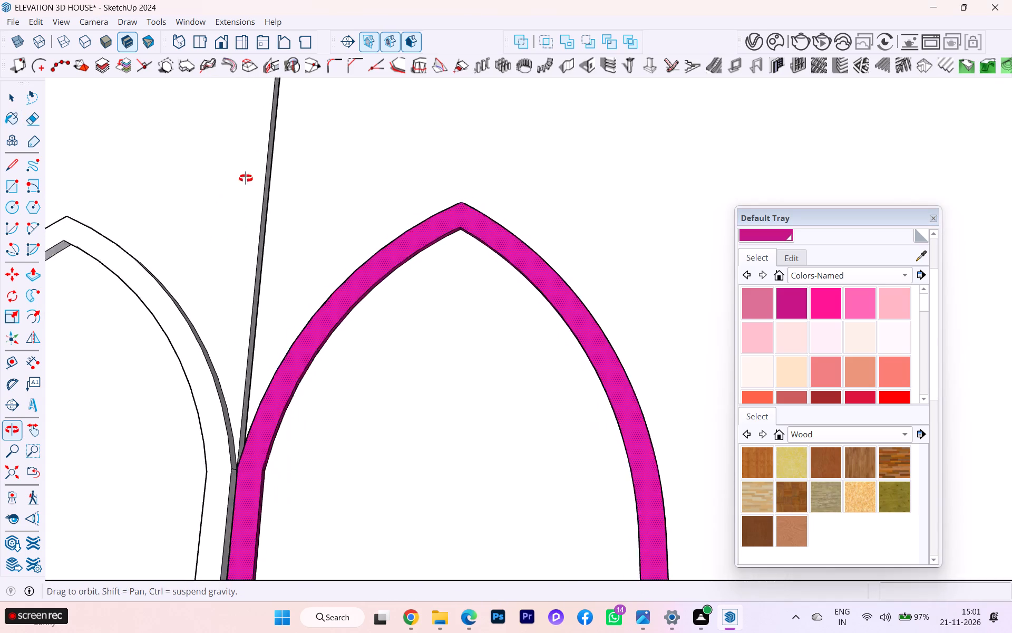
pyautogui.moveTo(246, 178); pyautogui.dragTo(114, 147, button='middle')
pyautogui.scroll(-3, 441, 208)
pyautogui.scroll(-6, 471, 241)
pyautogui.scroll(-3, 426, 342)
pyautogui.moveTo(400, 375); pyautogui.dragTo(386, 445, button='middle')
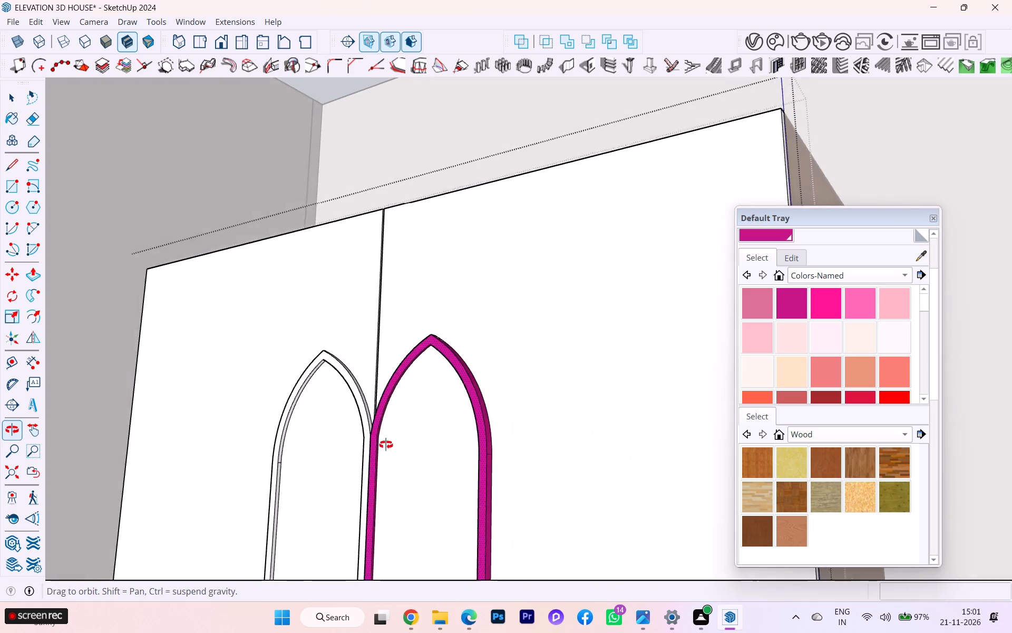
pyautogui.moveTo(386, 445); pyautogui.dragTo(386, 445, button='middle')
pyautogui.scroll(-2, 575, 315)
pyautogui.scroll(1, 575, 315)
pyautogui.scroll(-1, 575, 315)
pyautogui.moveTo(448, 381); pyautogui.dragTo(400, 507, button='middle')
pyautogui.scroll(1, 385, 508)
pyautogui.scroll(-1, 385, 509)
pyautogui.scroll(6, 385, 509)
pyautogui.scroll(-1, 373, 519)
pyautogui.scroll(5, 373, 519)
pyautogui.scroll(-1, 366, 533)
pyautogui.scroll(7, 363, 540)
pyautogui.scroll(-3, 359, 551)
pyautogui.scroll(15, 359, 551)
pyautogui.scroll(-6, 395, 550)
pyautogui.scroll(2, 395, 550)
pyautogui.scroll(-6, 552, 349)
pyautogui.scroll(-1, 497, 490)
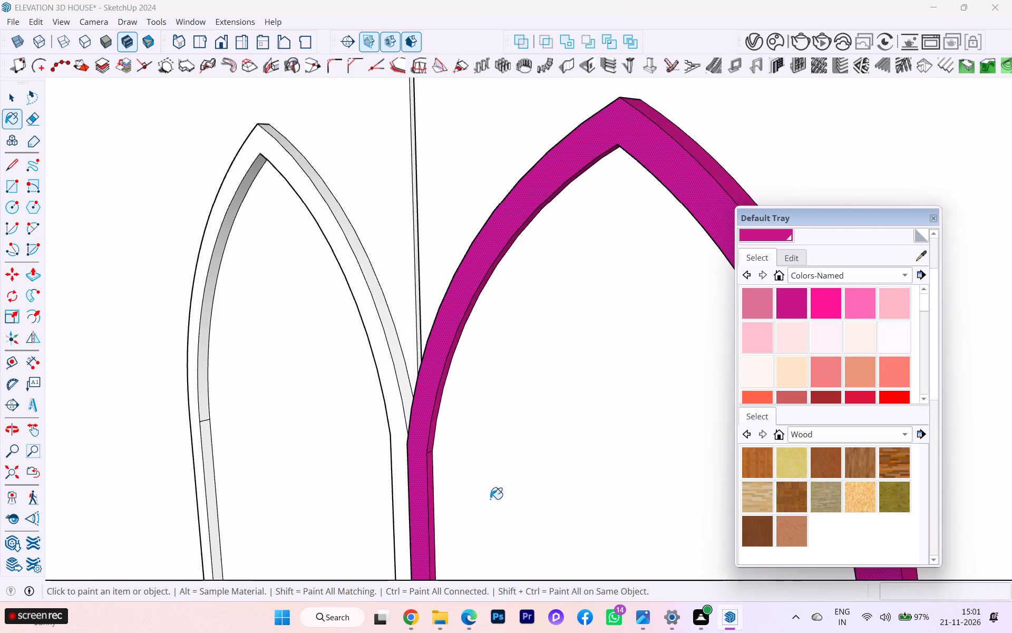
pyautogui.scroll(-1, 490, 499)
pyautogui.moveTo(474, 512); pyautogui.dragTo(416, 578, button='middle')
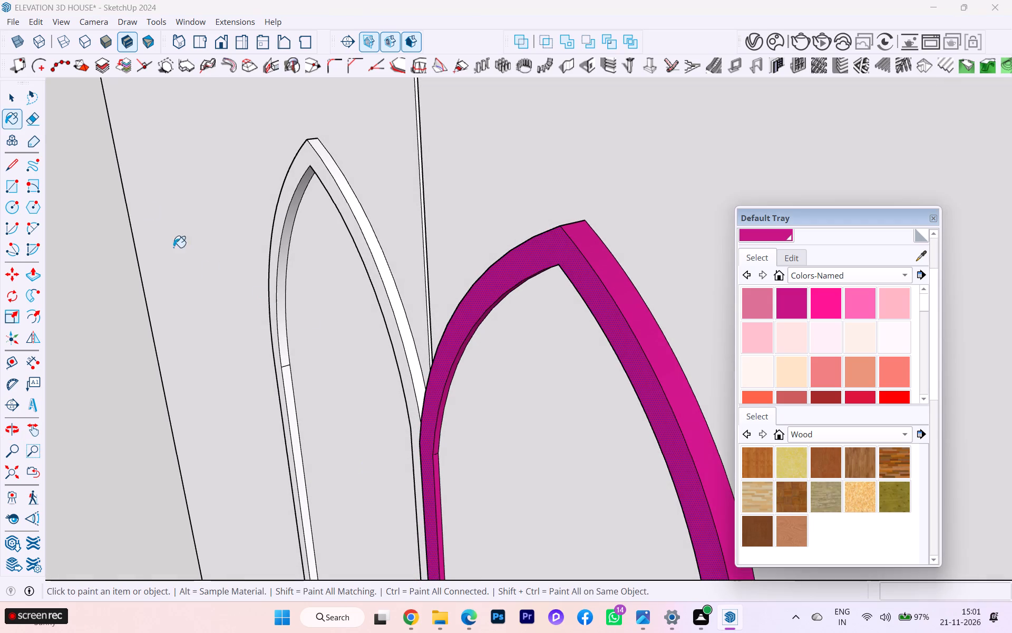
# Push/Pull the front face of the left arch's border outward 5/16".
pyautogui.click(18, 98)
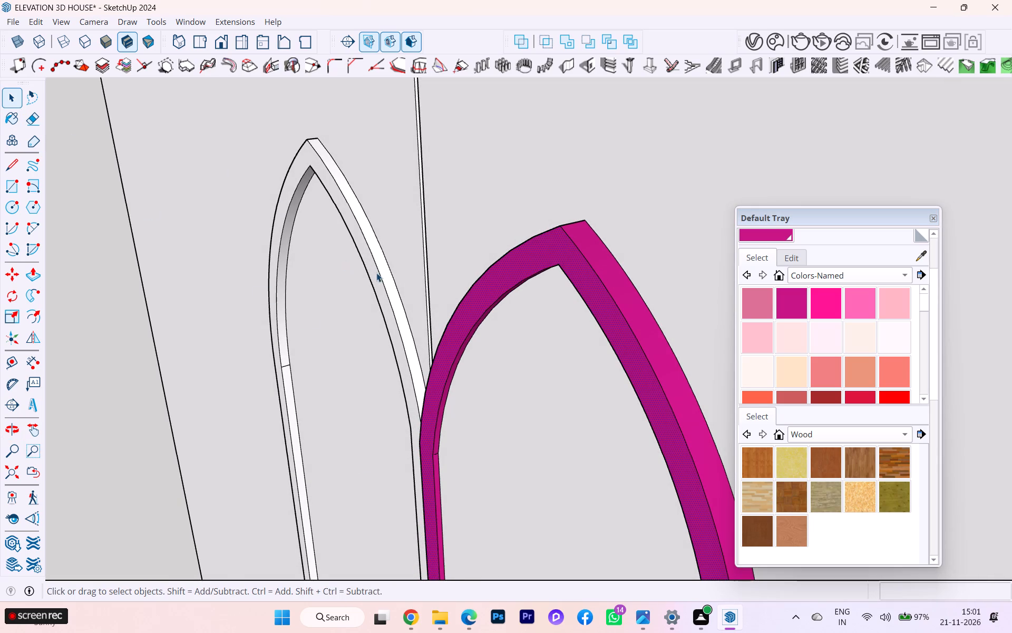
pyautogui.click(376, 273)
pyautogui.press('p')
pyautogui.press('p')
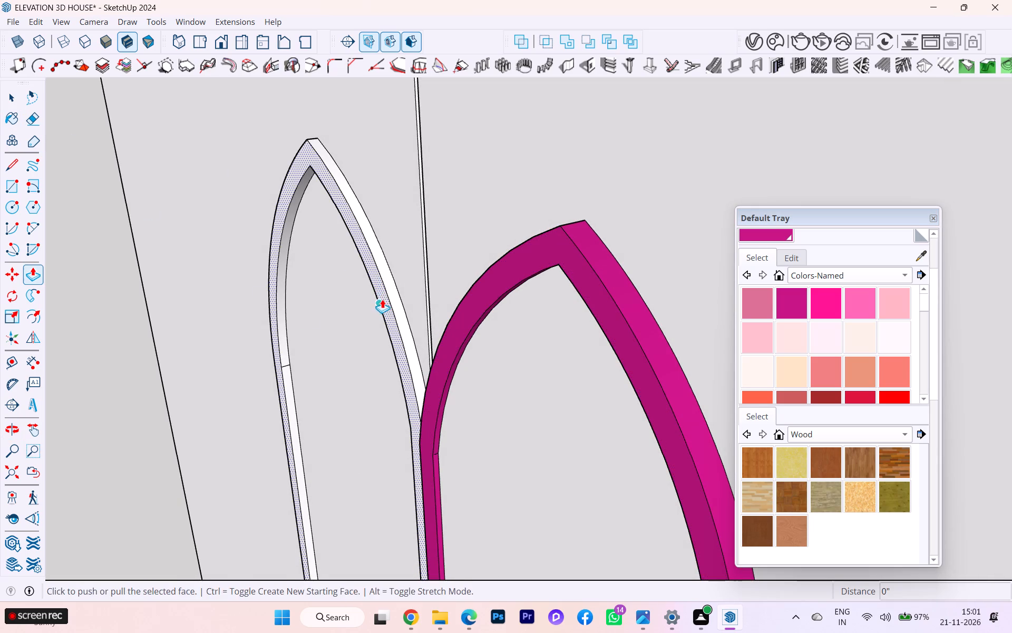
pyautogui.click(383, 299)
pyautogui.click(438, 349)
pyautogui.moveTo(422, 354); pyautogui.dragTo(467, 356, button='middle')
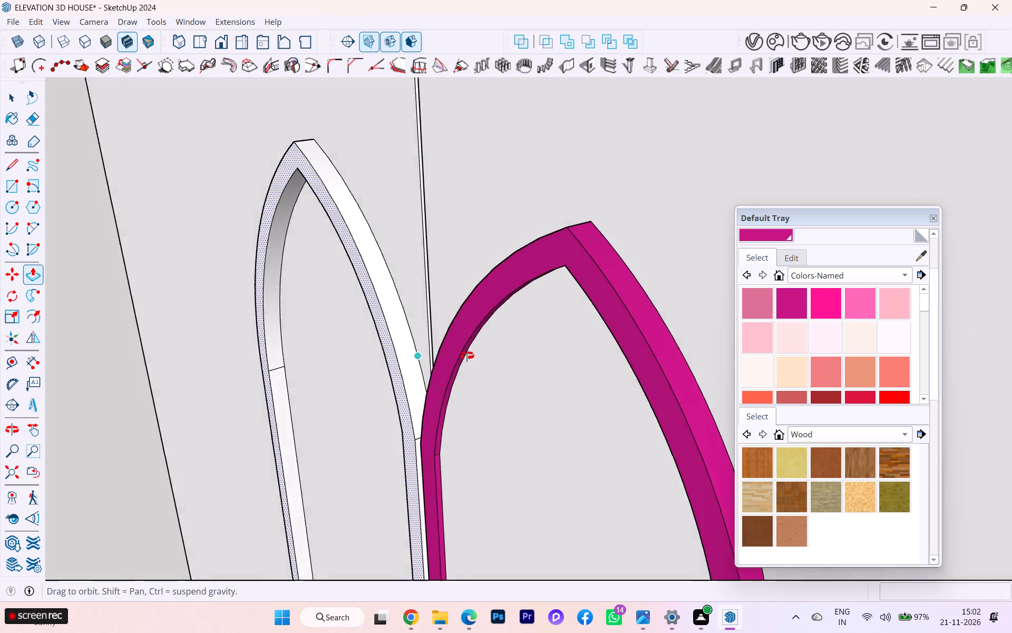
pyautogui.moveTo(467, 356); pyautogui.dragTo(521, 340, button='middle')
pyautogui.scroll(-3, 440, 296)
# Push/Pull the panel inside the left arch's border outward 1/2".
pyautogui.click(16, 100)
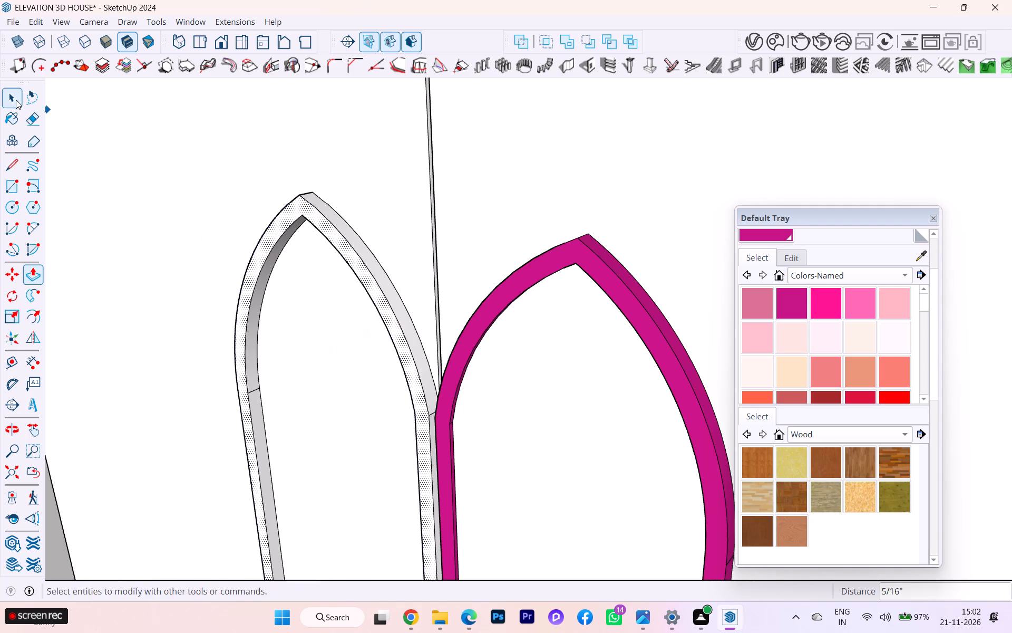
pyautogui.click(342, 340)
pyautogui.press('p')
pyautogui.click(340, 340)
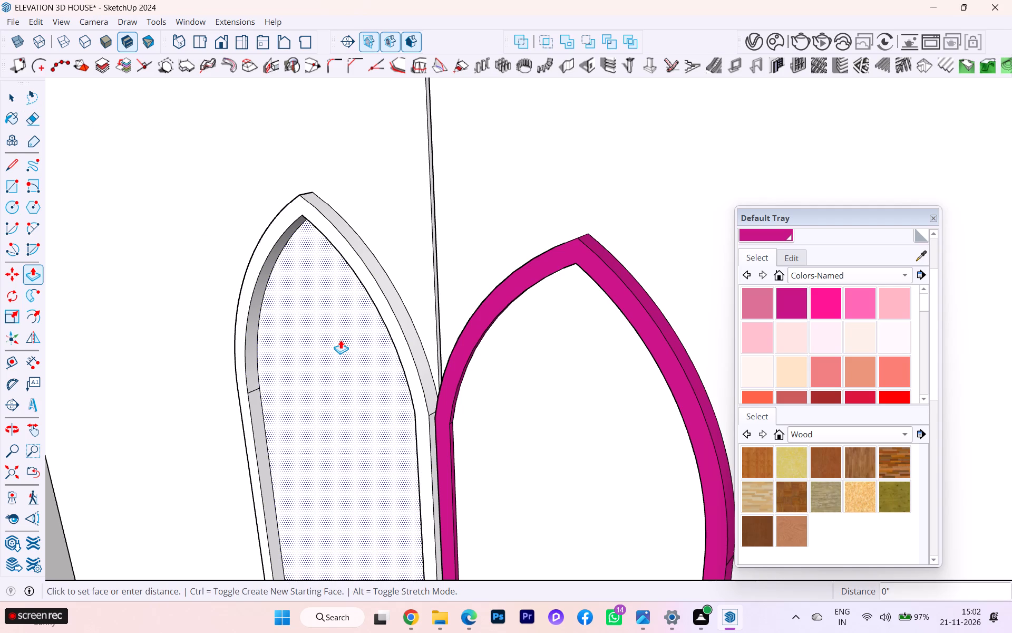
pyautogui.click(496, 433)
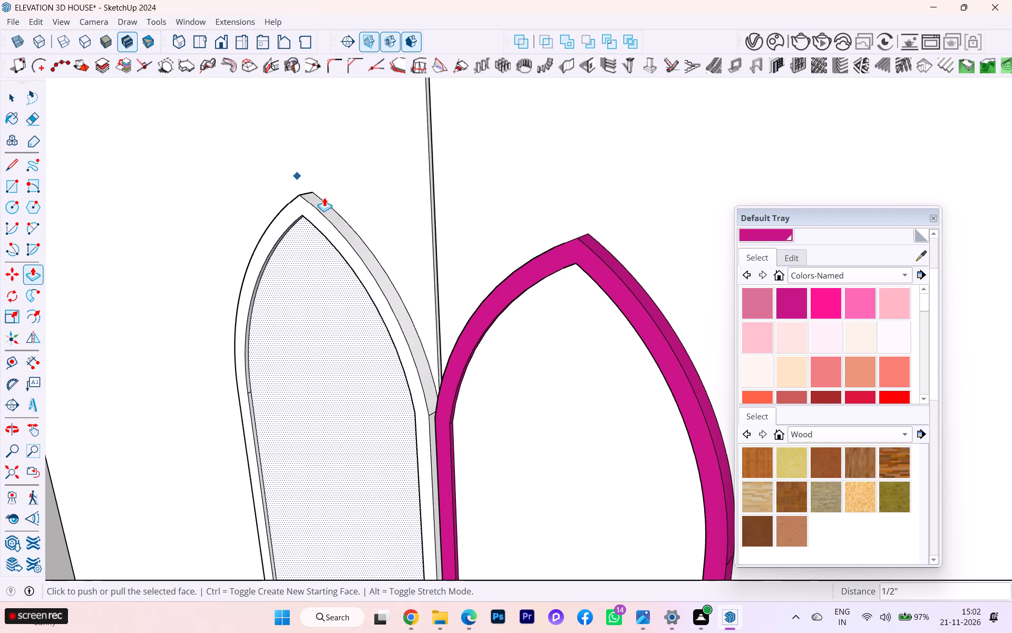
# Paint the left arch border's front face and seam-side outer curve MediumVioletRed, sampling the colour from the right arch's border.
pyautogui.click(2, 97)
pyautogui.click(333, 236)
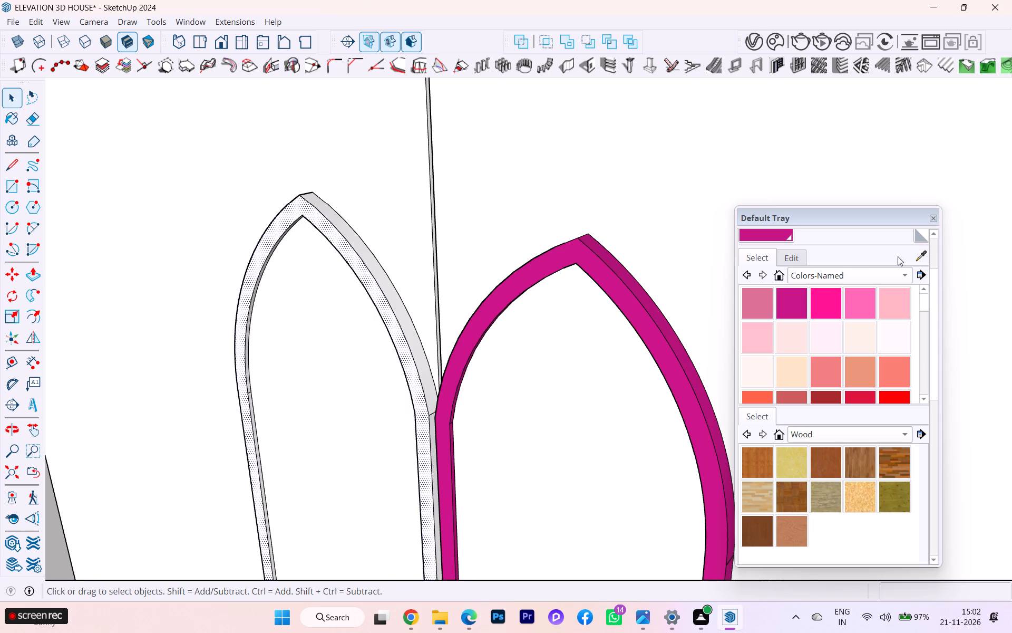
pyautogui.click(916, 256)
pyautogui.click(628, 282)
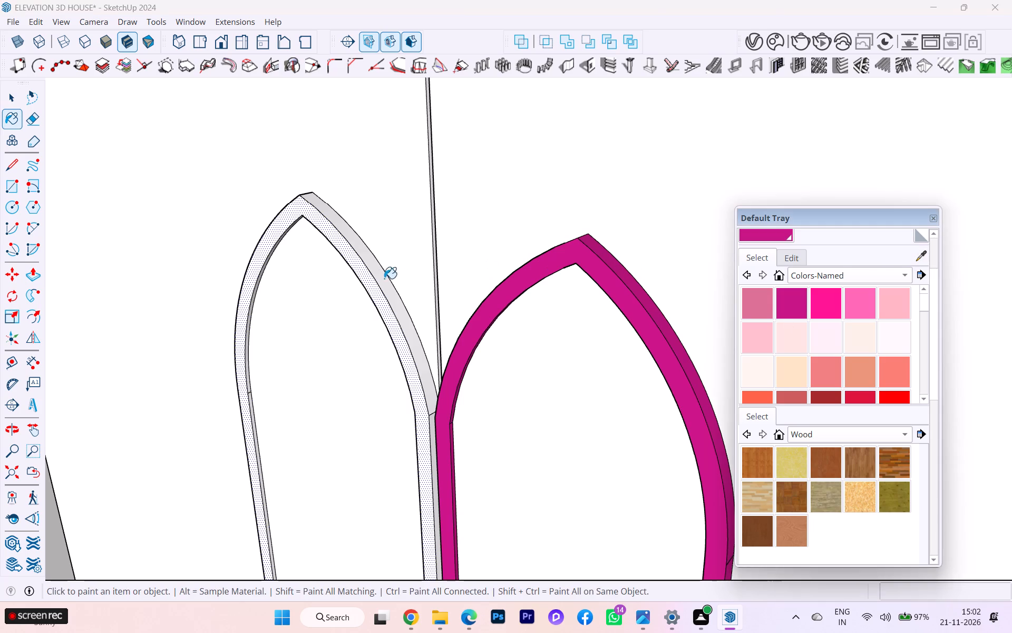
pyautogui.click(374, 280)
pyautogui.click(379, 275)
pyautogui.click(372, 284)
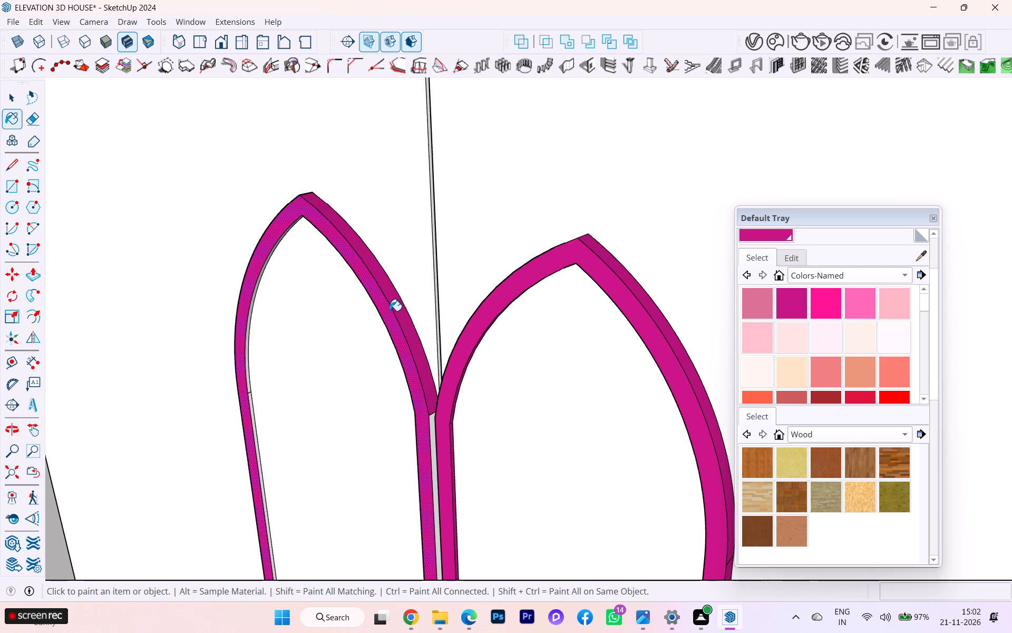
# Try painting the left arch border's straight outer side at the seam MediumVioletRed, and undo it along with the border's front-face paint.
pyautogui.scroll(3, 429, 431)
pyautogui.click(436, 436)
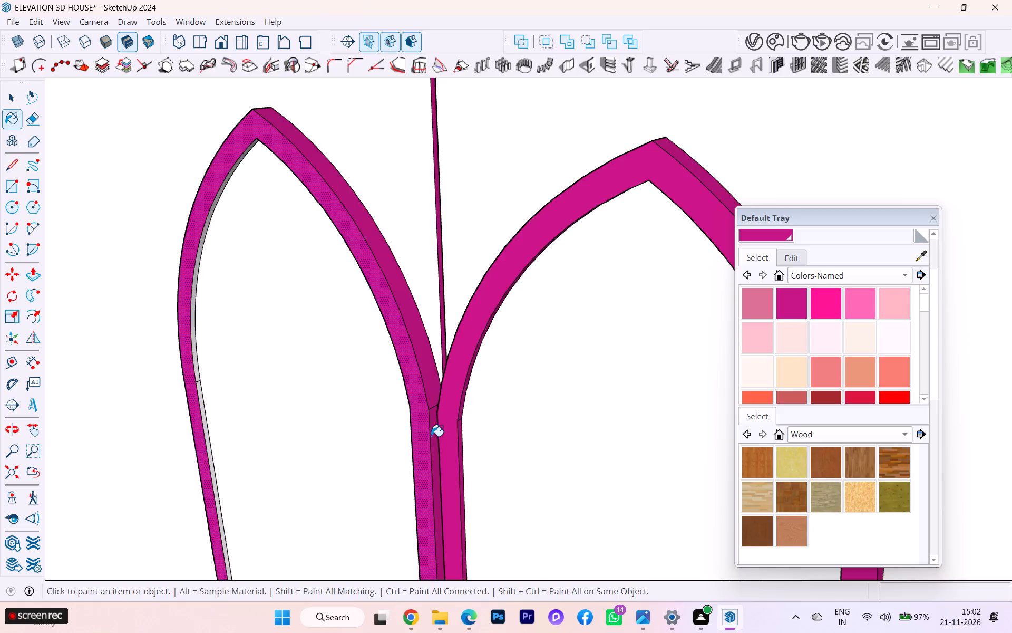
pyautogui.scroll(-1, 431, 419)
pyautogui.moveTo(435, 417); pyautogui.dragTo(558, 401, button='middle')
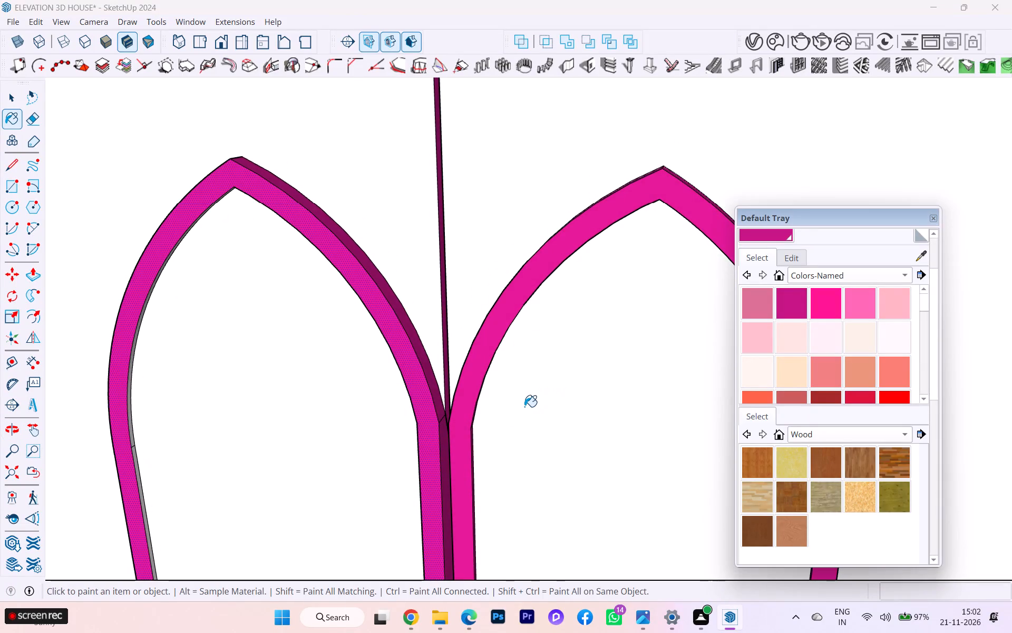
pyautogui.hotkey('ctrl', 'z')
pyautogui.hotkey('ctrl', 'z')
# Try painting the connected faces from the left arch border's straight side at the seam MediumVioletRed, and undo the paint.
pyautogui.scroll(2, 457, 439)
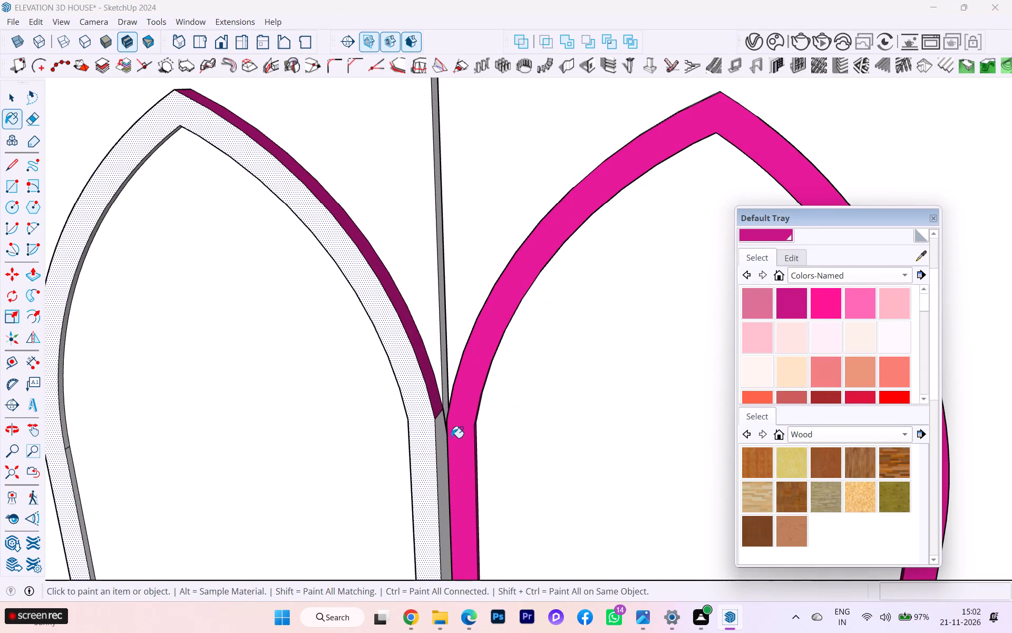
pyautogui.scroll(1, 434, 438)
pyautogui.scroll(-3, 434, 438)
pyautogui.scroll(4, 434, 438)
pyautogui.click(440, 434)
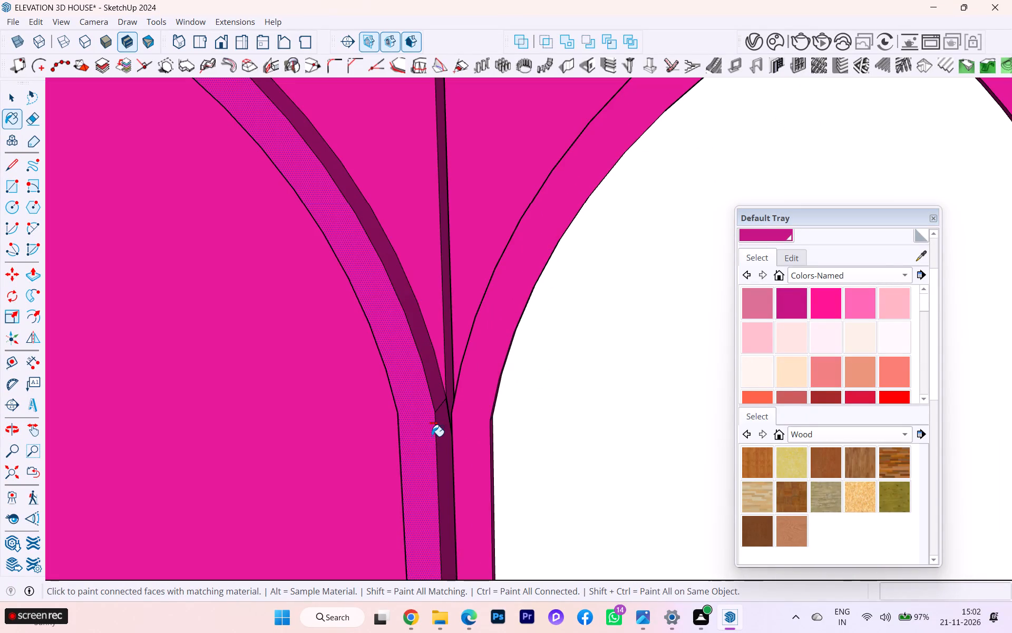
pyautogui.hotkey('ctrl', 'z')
# Paint the left arch border's front face and the door faces connected to its straight side at the seam MediumVioletRed.
pyautogui.scroll(2, 433, 436)
pyautogui.click(426, 438)
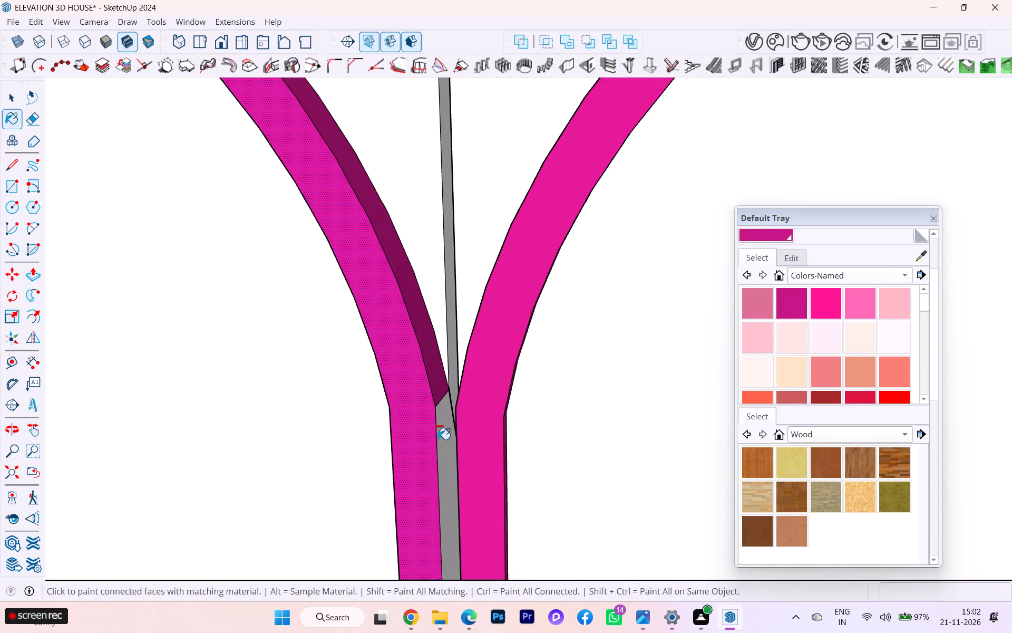
pyautogui.click(438, 439)
pyautogui.scroll(-10, 448, 433)
pyautogui.scroll(-1, 400, 394)
pyautogui.scroll(2, 400, 394)
pyautogui.scroll(-3, 400, 394)
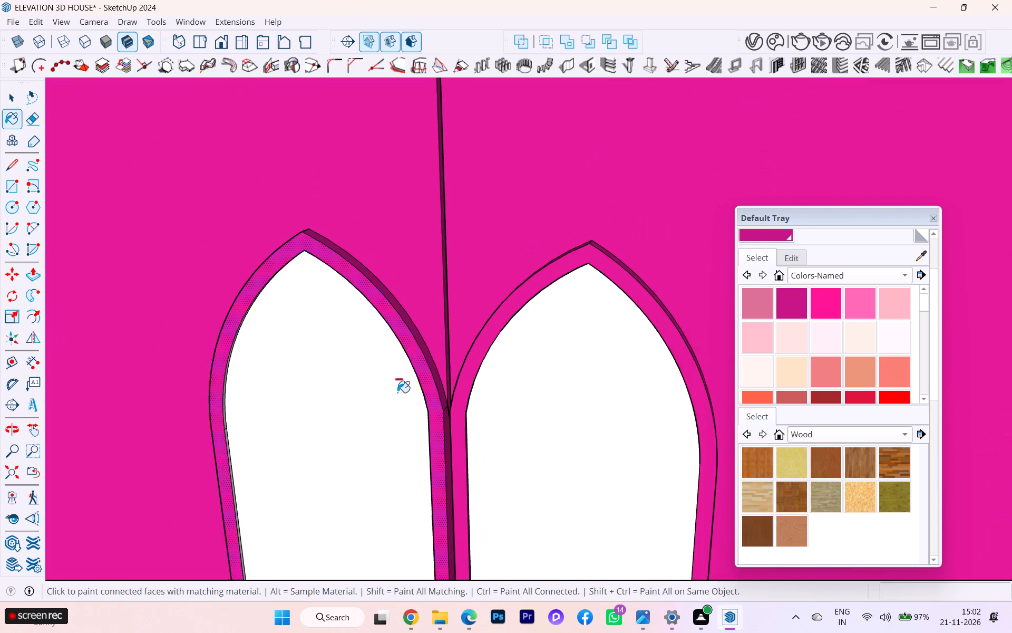
# Zoom to the whole model's extents, return to the bedroom, and examine the wardrobe's painted doors and arched panels.
pyautogui.scroll(-18, 396, 392)
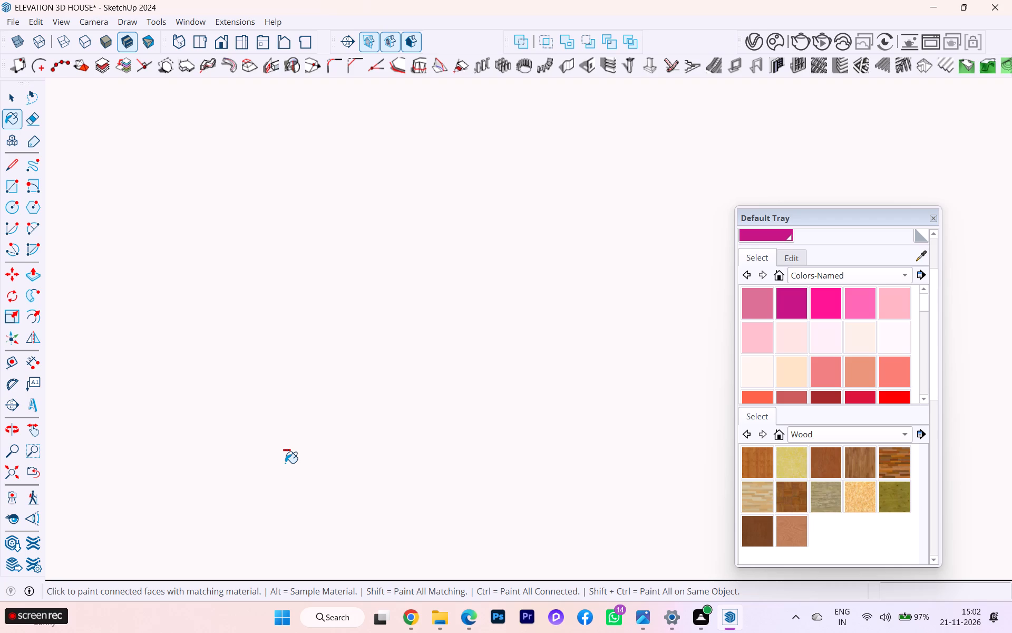
pyautogui.click(12, 92)
pyautogui.click(212, 281)
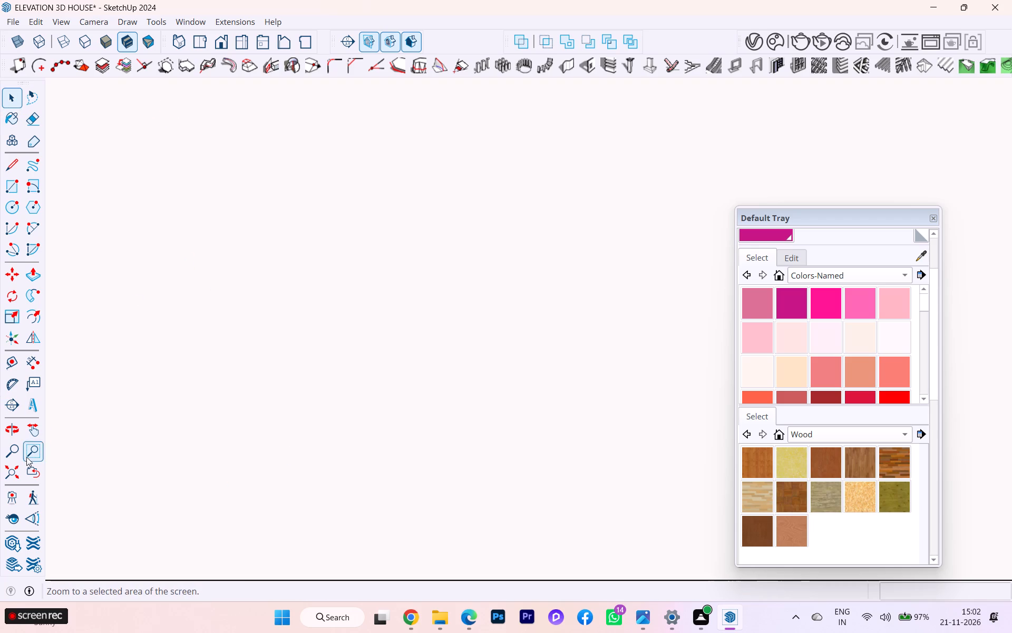
pyautogui.click(19, 475)
pyautogui.scroll(-2, 151, 452)
pyautogui.click(357, 428)
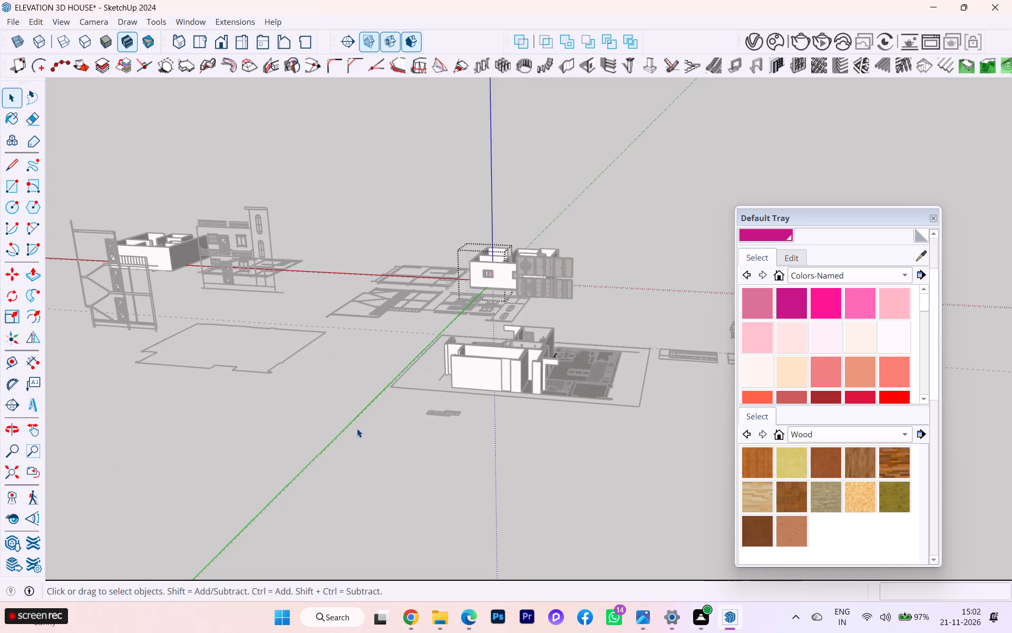
pyautogui.scroll(6, 523, 296)
pyautogui.scroll(-1, 622, 278)
pyautogui.scroll(1, 626, 276)
pyautogui.scroll(-2, 555, 254)
pyautogui.scroll(1, 553, 254)
pyautogui.scroll(-1, 552, 254)
pyautogui.scroll(12, 552, 254)
pyautogui.scroll(-1, 455, 254)
pyautogui.scroll(1, 455, 254)
pyautogui.scroll(-1, 455, 254)
pyautogui.scroll(1, 455, 254)
pyautogui.moveTo(396, 284); pyautogui.dragTo(389, 314, button='middle')
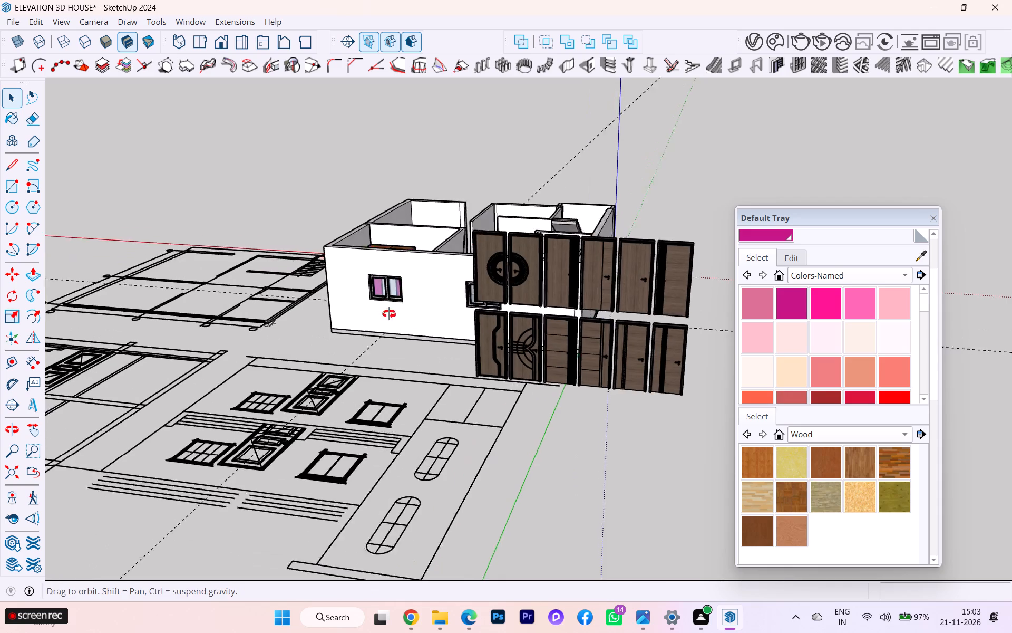
pyautogui.moveTo(389, 314); pyautogui.dragTo(410, 422, button='middle')
pyautogui.scroll(1, 377, 327)
pyautogui.scroll(-1, 377, 325)
pyautogui.scroll(2, 377, 324)
pyautogui.scroll(-1, 377, 321)
pyautogui.scroll(11, 377, 321)
pyautogui.scroll(-1, 419, 259)
pyautogui.scroll(8, 419, 259)
pyautogui.scroll(-1, 421, 260)
pyautogui.scroll(2, 421, 260)
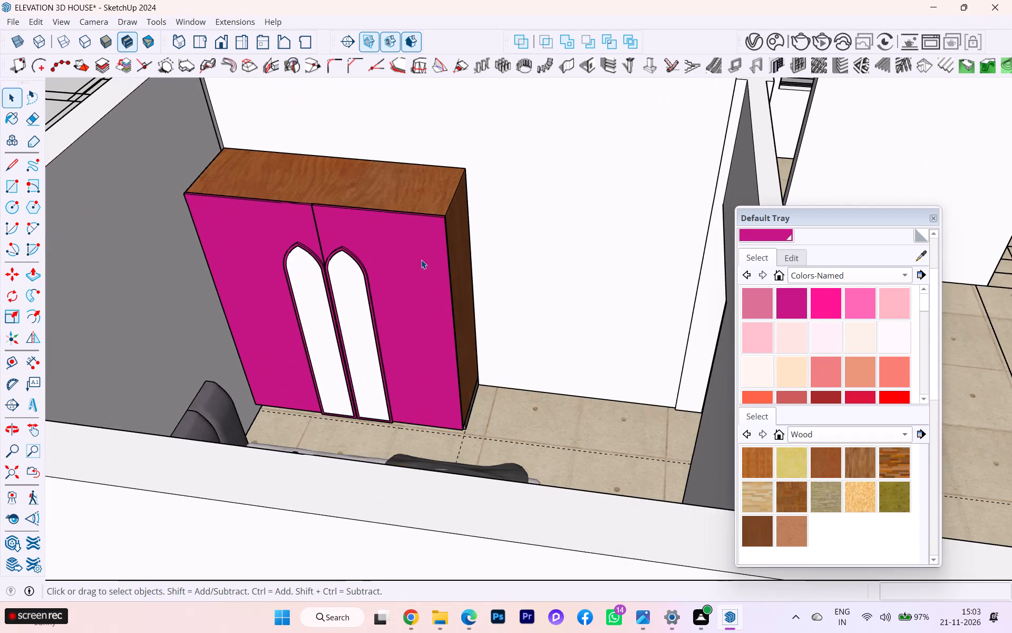
# Replace the wood finish on the wardrobe's top and sides with mottled grey metal, after trying the striped silver metal.
pyautogui.moveTo(419, 263); pyautogui.dragTo(365, 253, button='middle')
pyautogui.scroll(7, 441, 217)
pyautogui.tripleClick(433, 219)
pyautogui.click(433, 219)
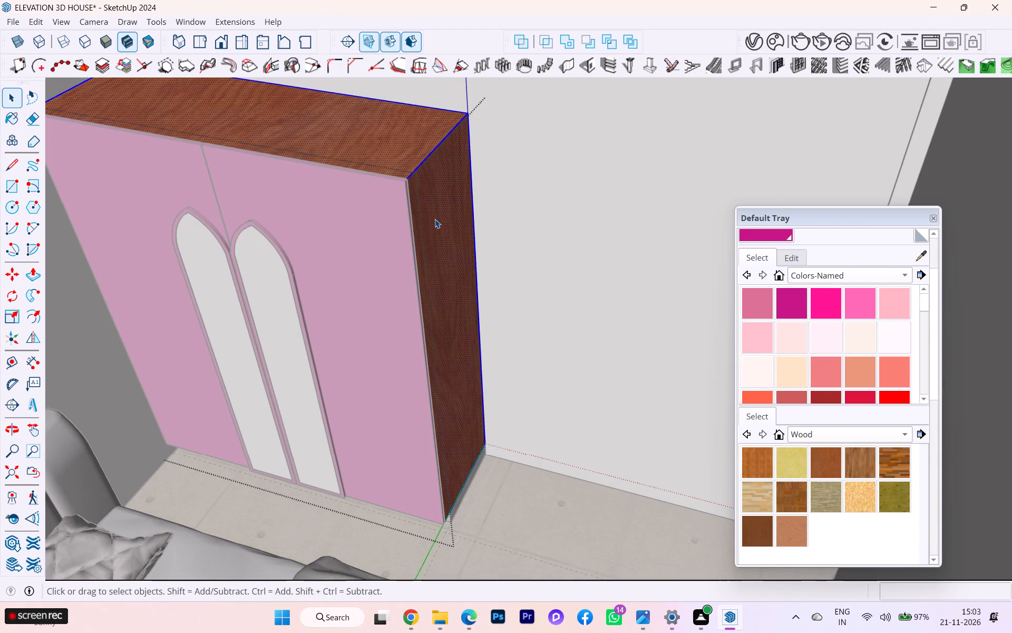
pyautogui.click(814, 277)
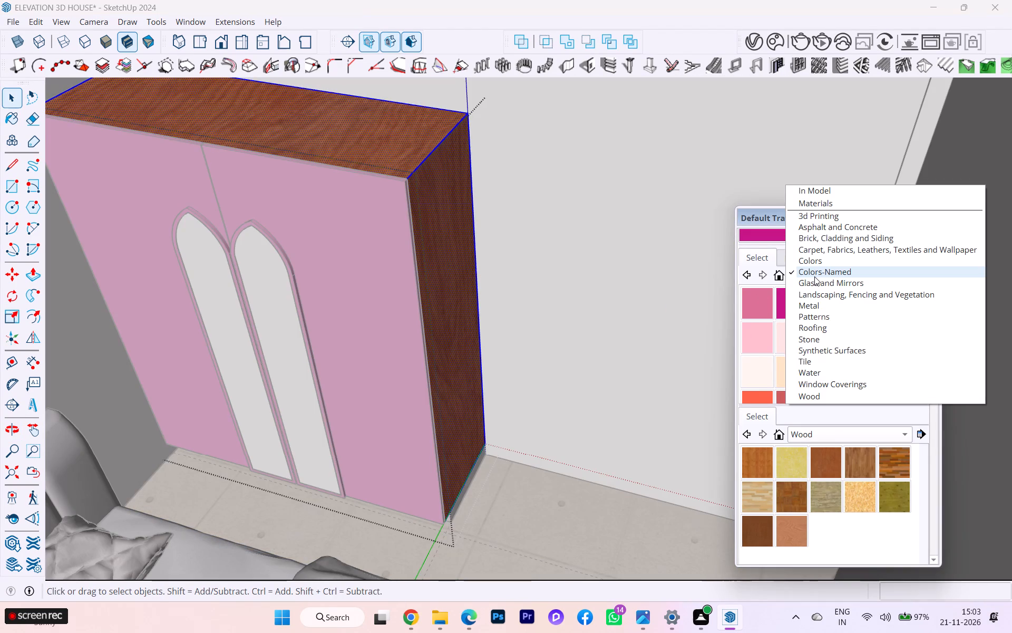
pyautogui.click(810, 305)
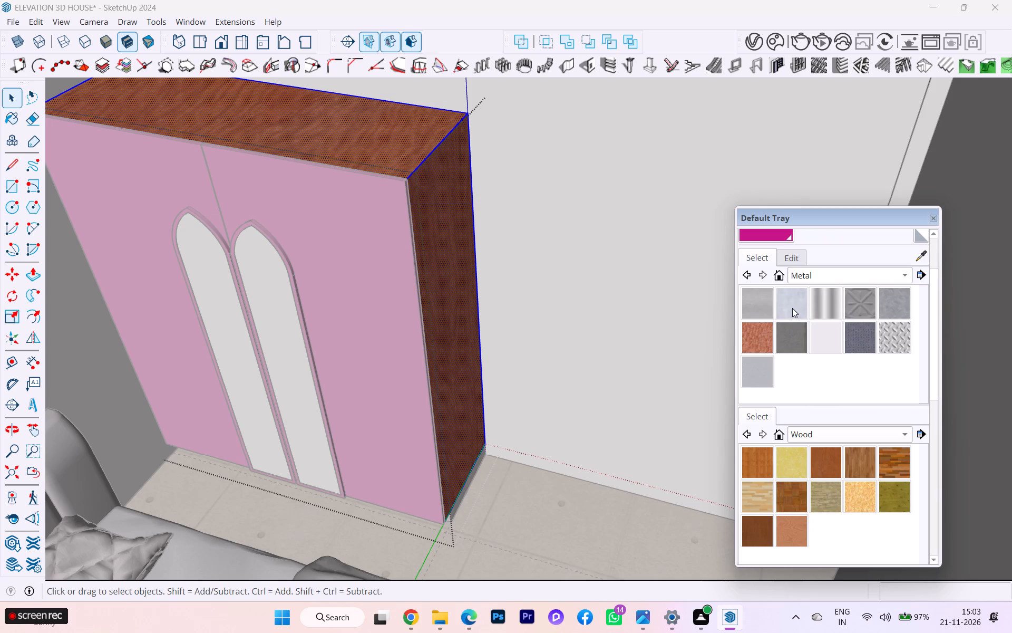
pyautogui.click(828, 308)
pyautogui.click(459, 191)
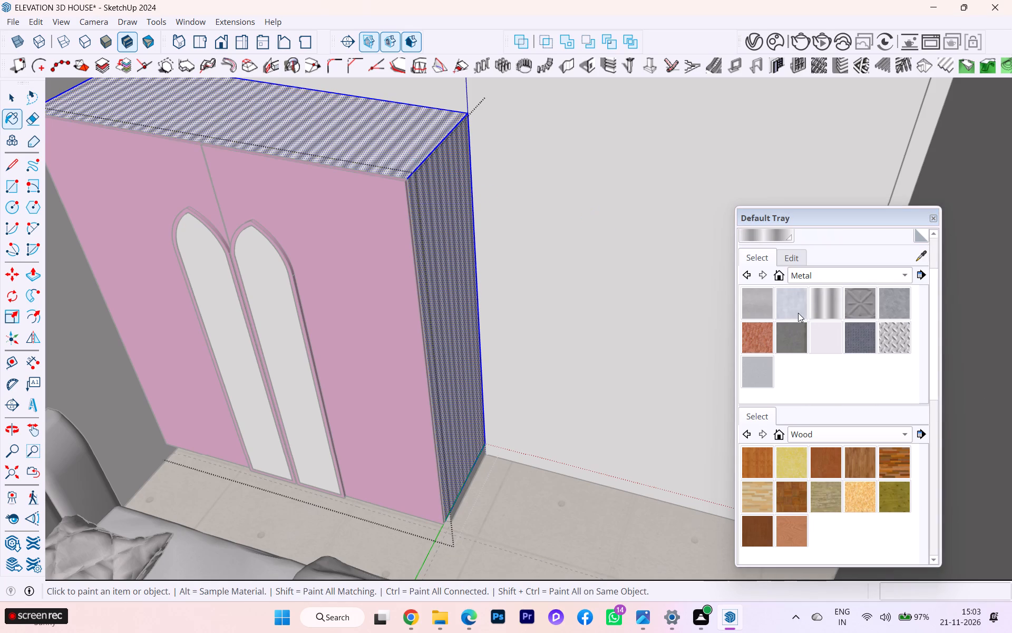
pyautogui.click(886, 309)
pyautogui.click(434, 179)
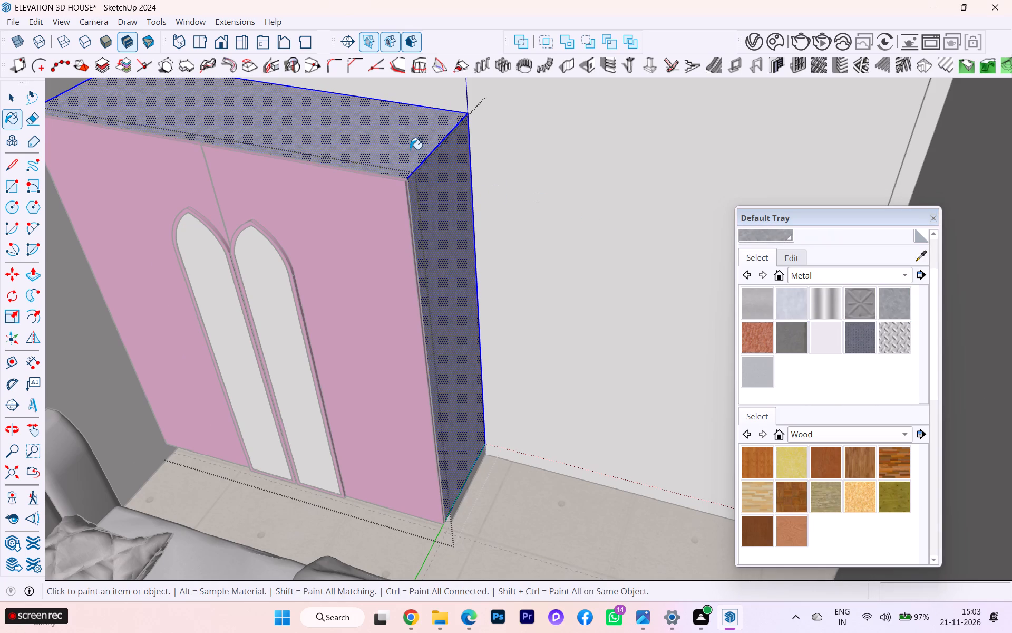
# Leave the wardrobe body's editing and examine its metal finish up close and from outside the house.
pyautogui.scroll(3, 410, 149)
pyautogui.scroll(-1, 454, 177)
pyautogui.moveTo(437, 178); pyautogui.dragTo(367, 177, button='middle')
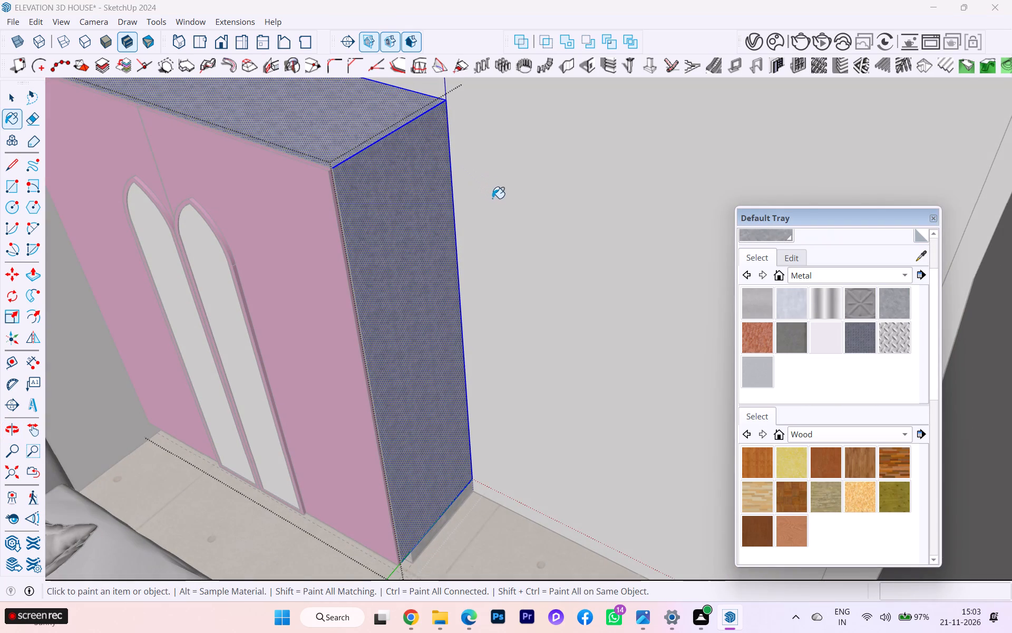
pyautogui.scroll(-4, 502, 205)
pyautogui.scroll(1, 519, 209)
pyautogui.scroll(-2, 519, 209)
pyautogui.scroll(1, 520, 209)
pyautogui.scroll(-5, 520, 209)
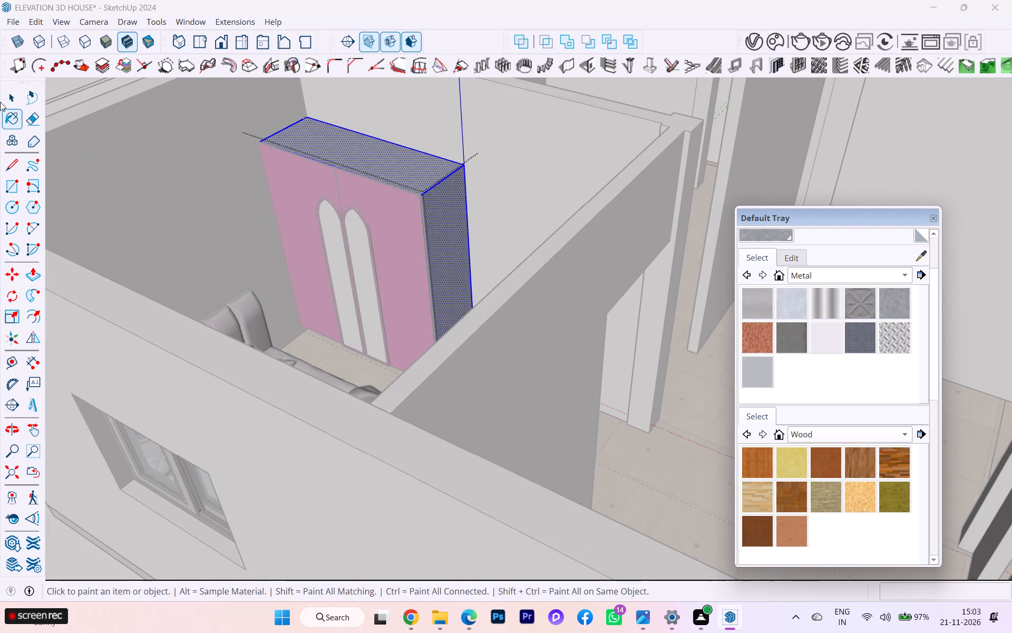
pyautogui.click(7, 88)
pyautogui.scroll(-6, 293, 175)
pyautogui.scroll(-4, 398, 235)
pyautogui.doubleClick(138, 333)
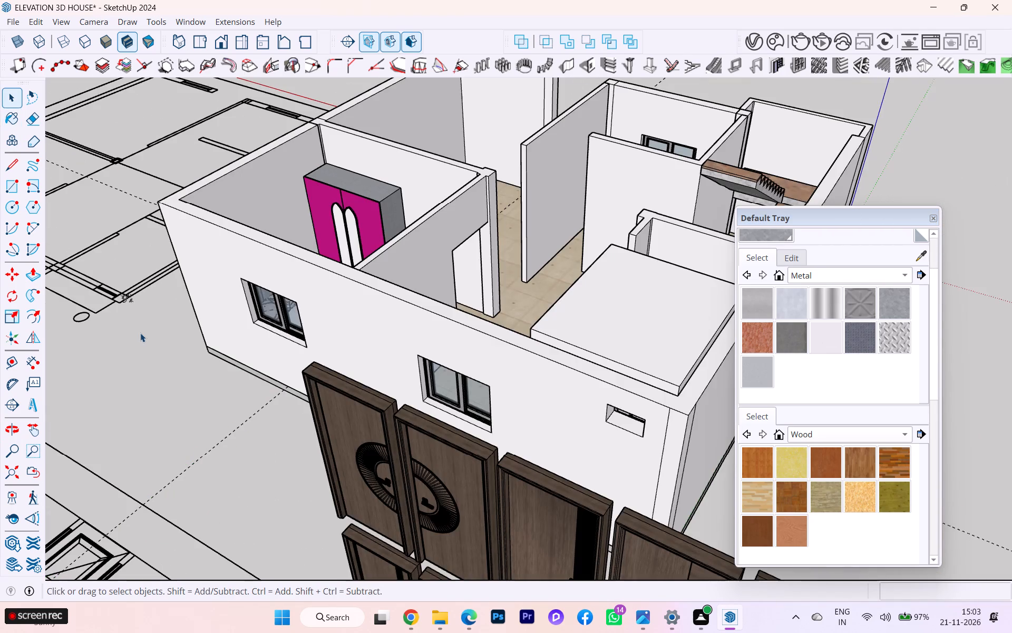
pyautogui.scroll(1, 373, 199)
pyautogui.scroll(-1, 373, 199)
pyautogui.scroll(1, 373, 199)
pyautogui.scroll(-2, 373, 199)
pyautogui.scroll(4, 373, 199)
pyautogui.scroll(-2, 349, 202)
pyautogui.scroll(5, 349, 202)
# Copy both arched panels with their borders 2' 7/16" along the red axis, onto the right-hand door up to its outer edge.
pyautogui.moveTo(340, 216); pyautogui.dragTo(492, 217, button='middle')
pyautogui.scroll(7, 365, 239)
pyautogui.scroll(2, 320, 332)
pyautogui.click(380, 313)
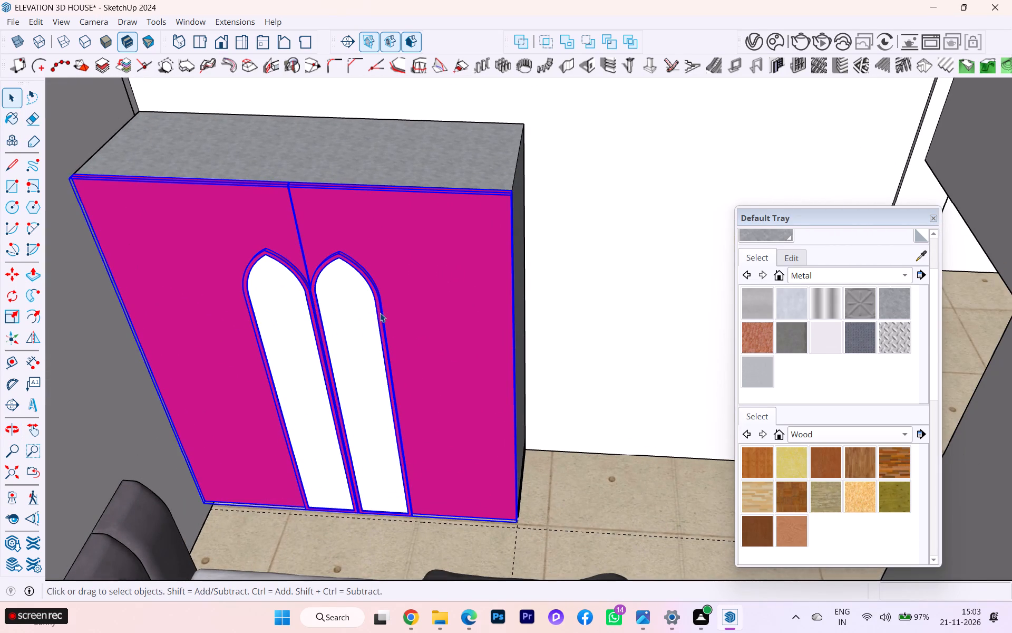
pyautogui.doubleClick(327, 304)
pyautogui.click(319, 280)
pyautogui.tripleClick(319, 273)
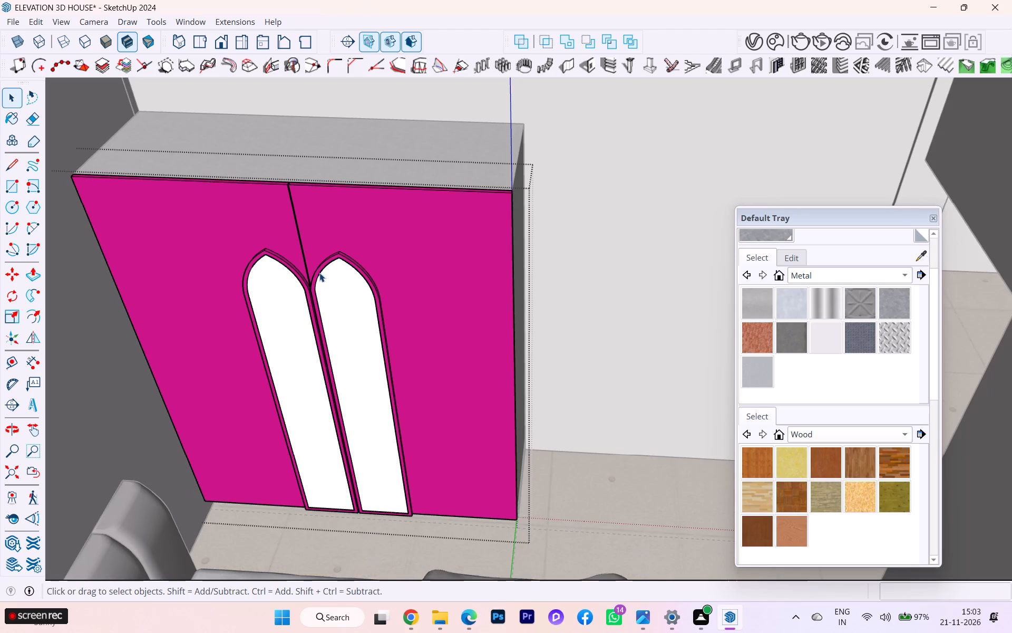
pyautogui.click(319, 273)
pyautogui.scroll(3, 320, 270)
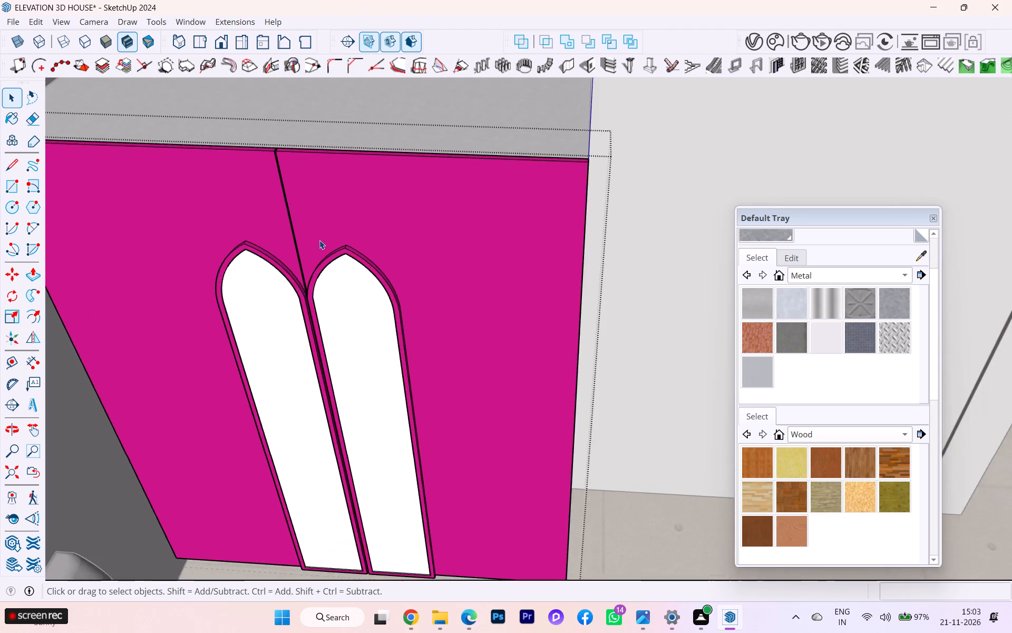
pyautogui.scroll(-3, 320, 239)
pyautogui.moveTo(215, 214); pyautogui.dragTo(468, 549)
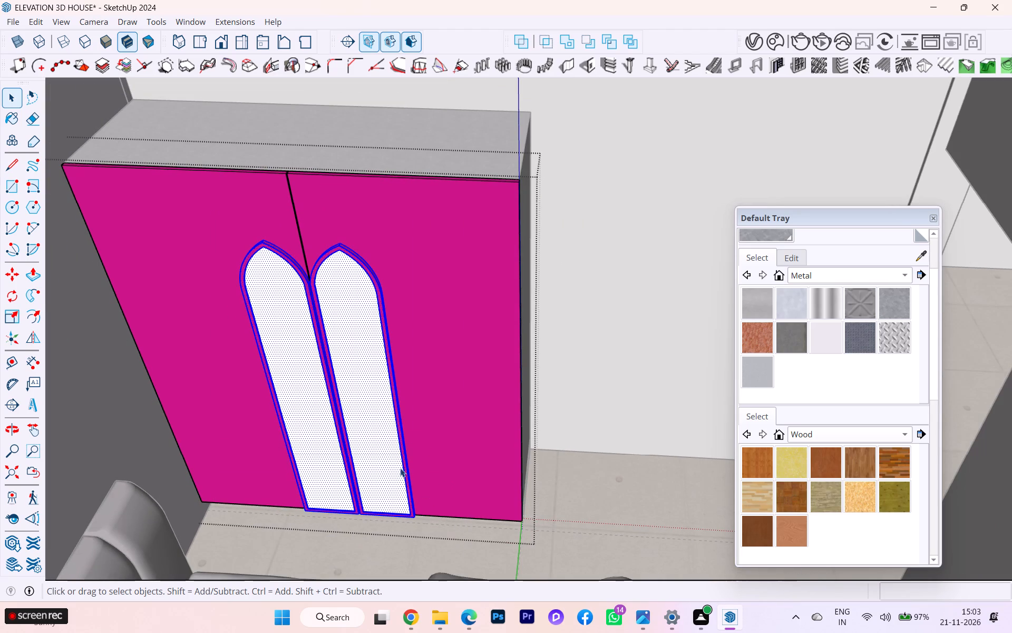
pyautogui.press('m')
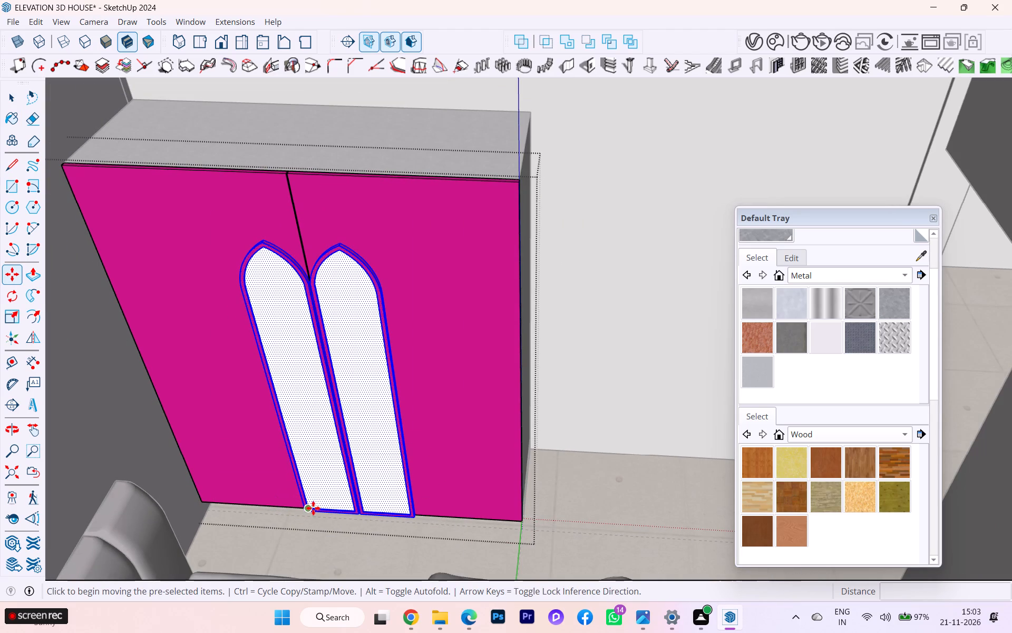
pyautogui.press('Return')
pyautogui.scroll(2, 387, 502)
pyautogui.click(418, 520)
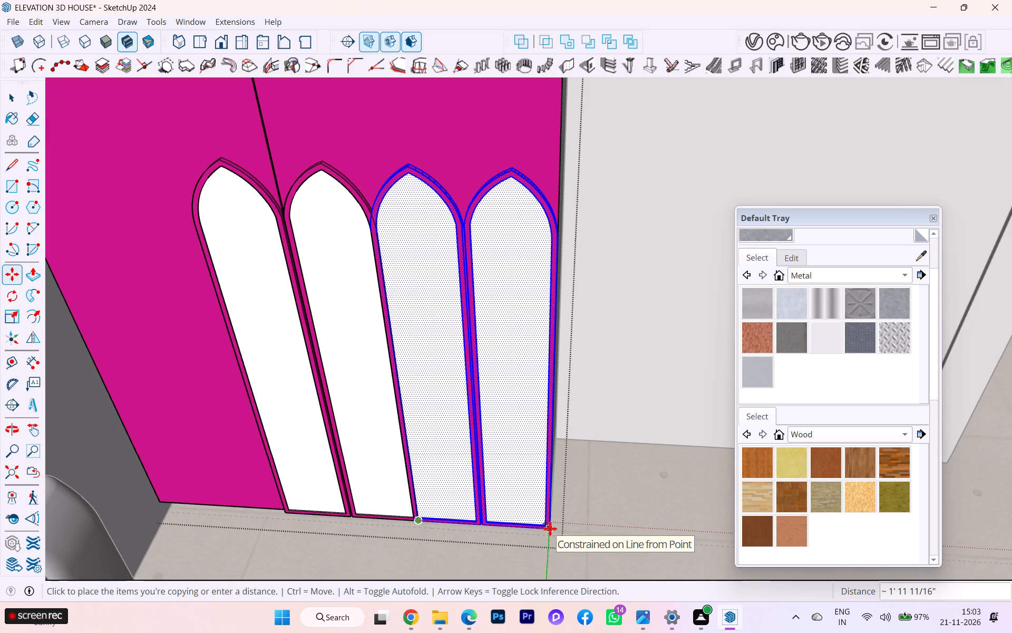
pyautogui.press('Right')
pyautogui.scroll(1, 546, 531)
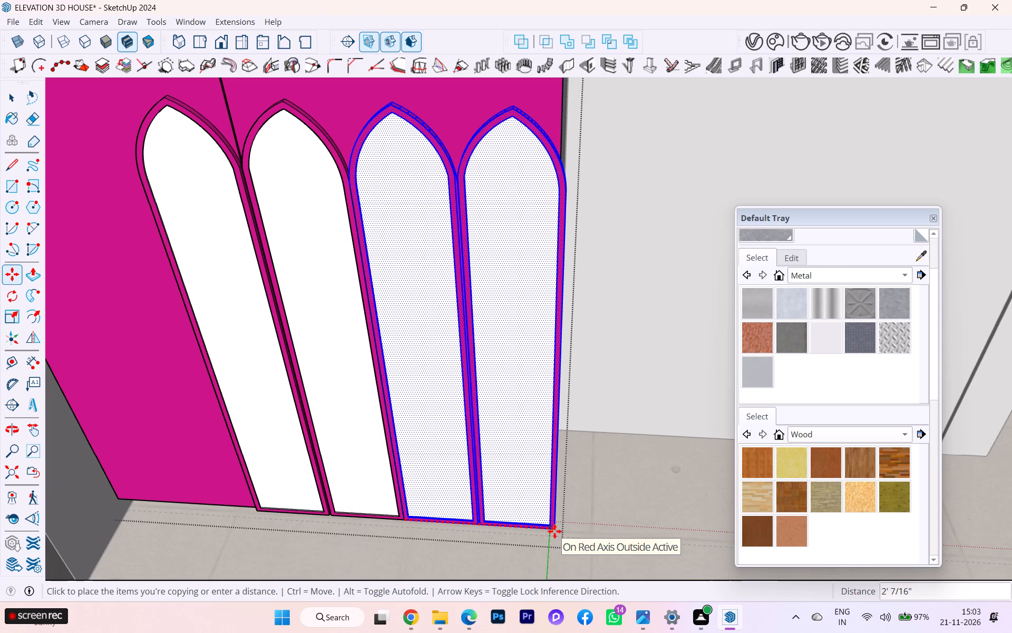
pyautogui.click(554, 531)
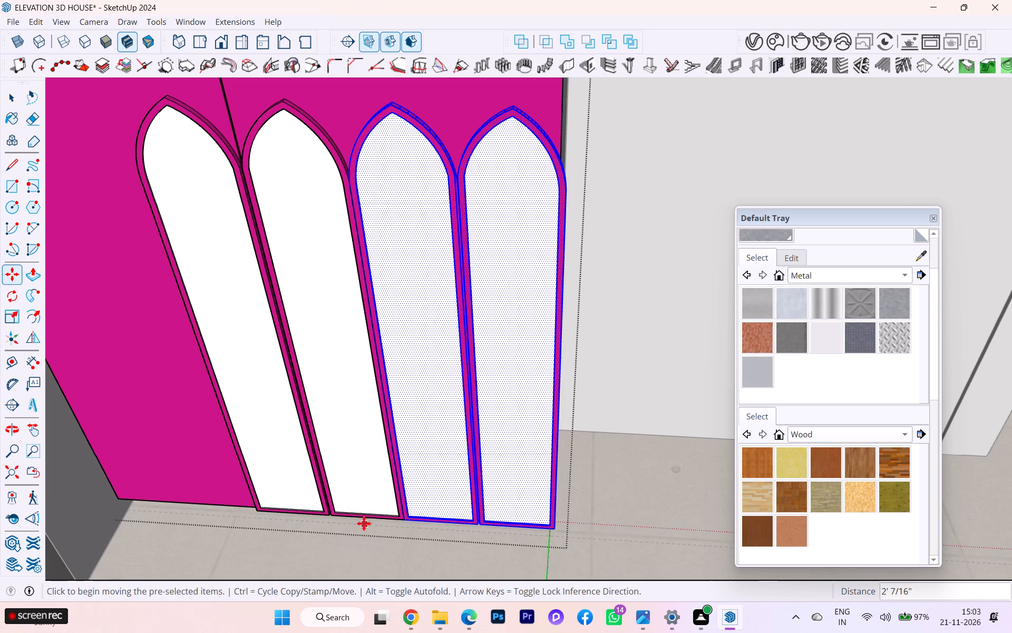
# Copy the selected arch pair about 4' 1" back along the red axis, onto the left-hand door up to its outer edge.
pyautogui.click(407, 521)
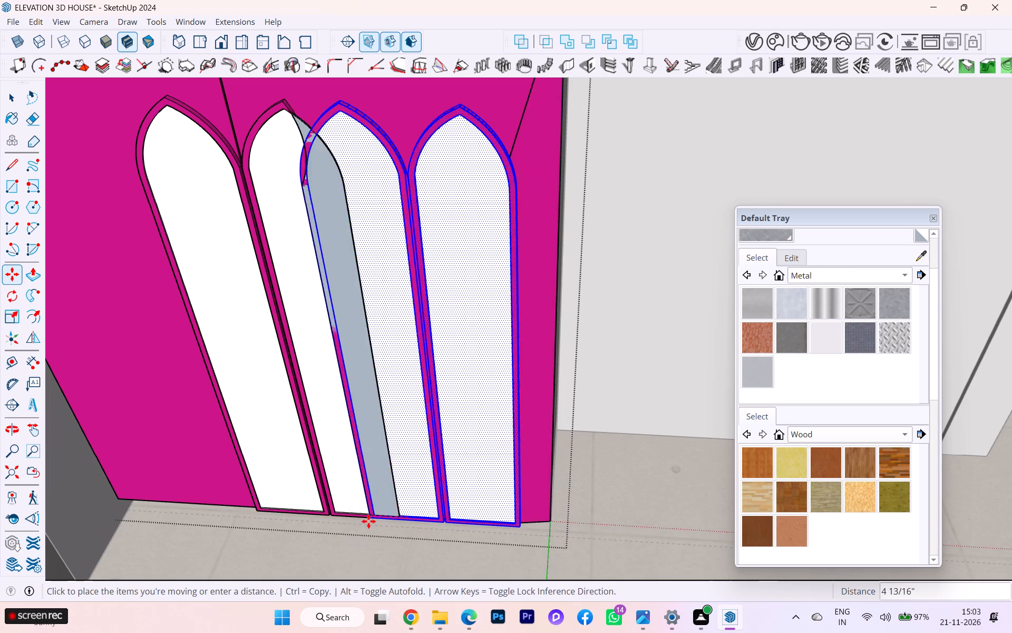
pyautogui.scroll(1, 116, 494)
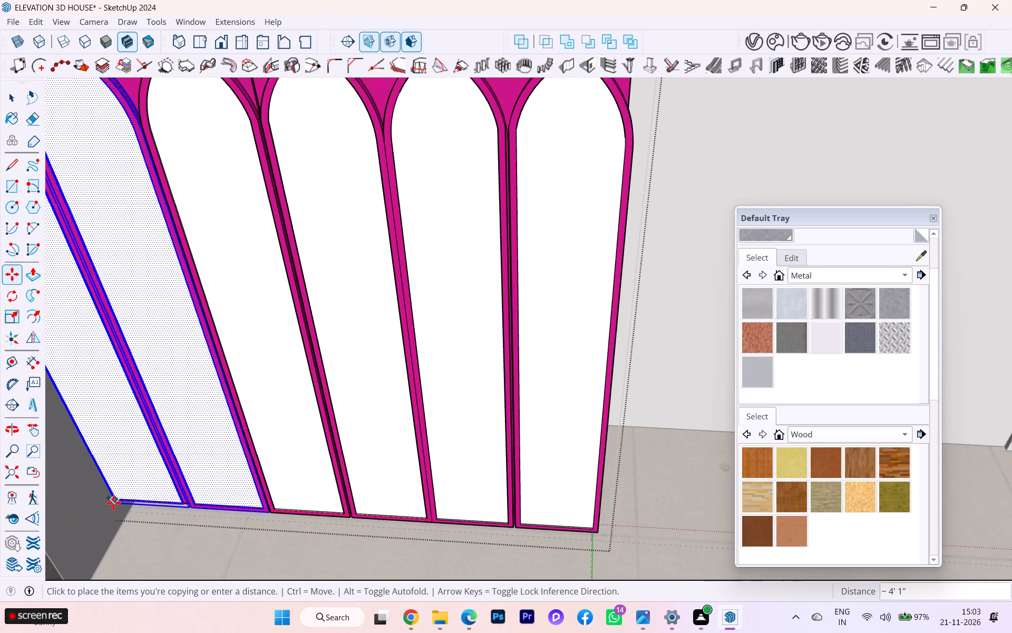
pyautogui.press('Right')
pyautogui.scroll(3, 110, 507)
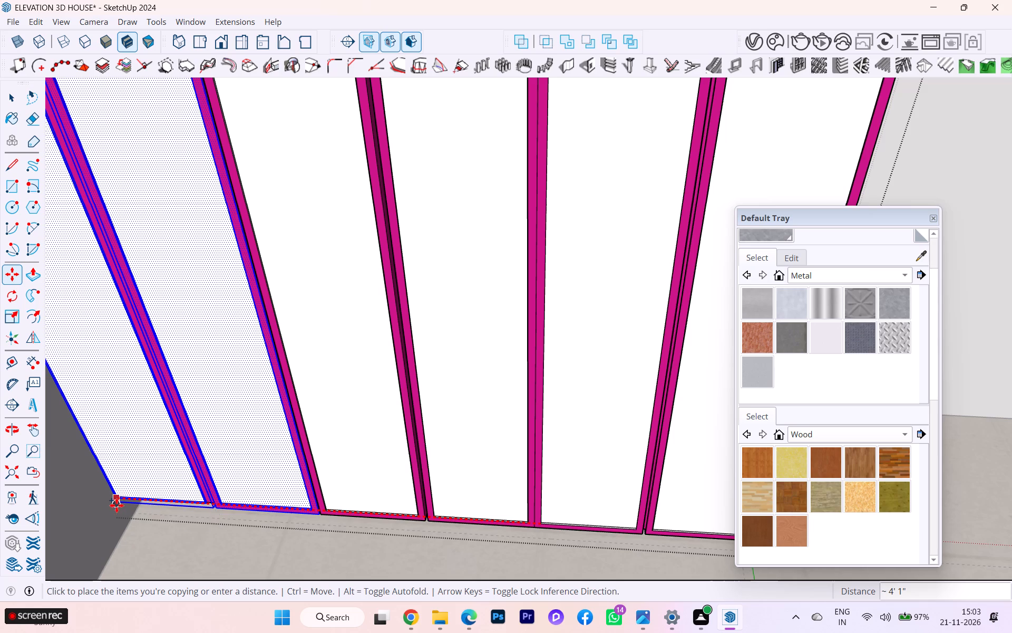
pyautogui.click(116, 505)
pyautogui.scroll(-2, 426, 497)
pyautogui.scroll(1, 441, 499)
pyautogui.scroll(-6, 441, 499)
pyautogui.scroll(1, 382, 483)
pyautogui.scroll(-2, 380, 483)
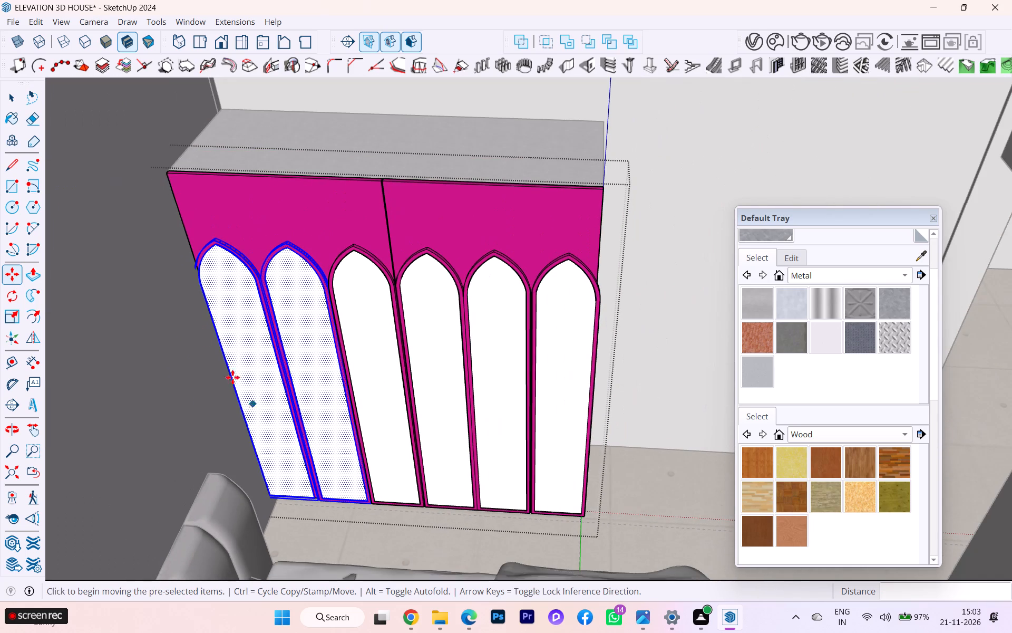
# Deselect the copied arches, leave the door group, and examine the row of arched panels across both wardrobe doors.
pyautogui.click(2, 99)
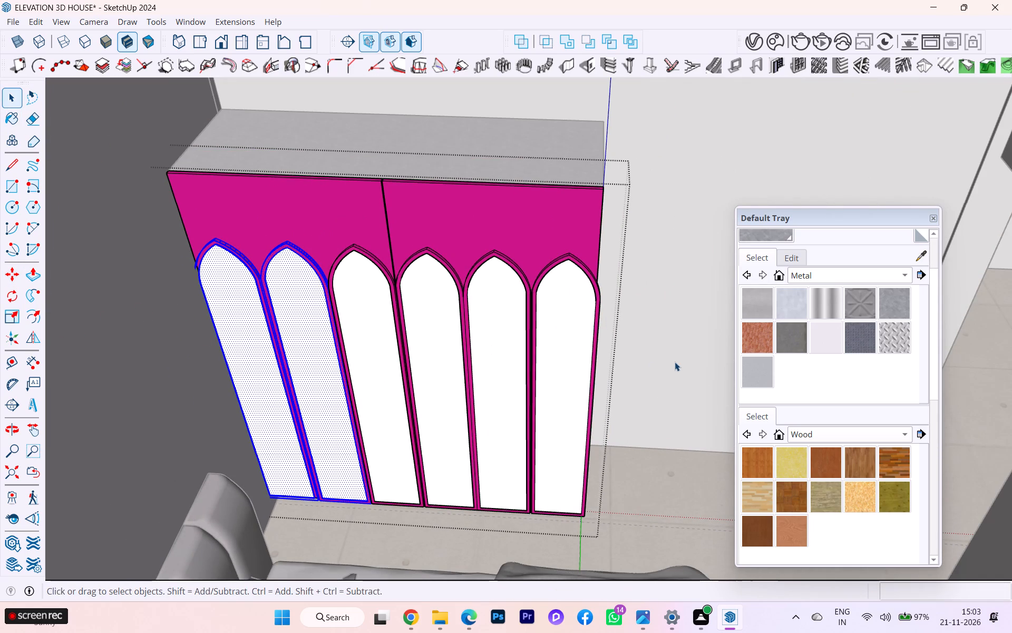
pyautogui.click(677, 362)
pyautogui.scroll(-2, 533, 340)
pyautogui.moveTo(519, 340); pyautogui.dragTo(486, 310, button='middle')
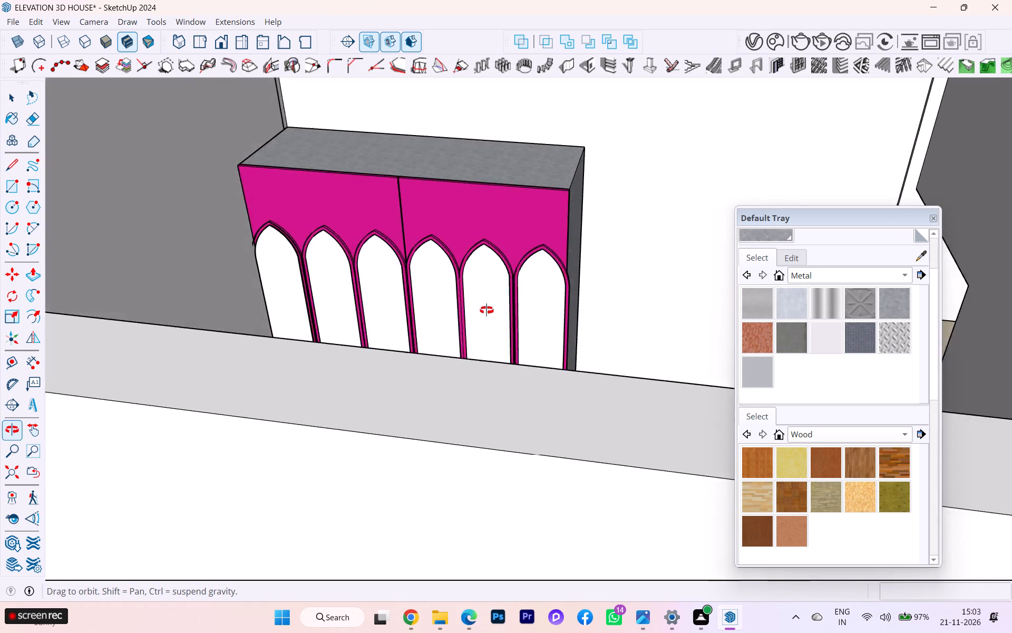
pyautogui.moveTo(486, 310); pyautogui.dragTo(357, 365, button='middle')
pyautogui.scroll(5, 566, 258)
pyautogui.scroll(-1, 445, 336)
pyautogui.moveTo(449, 335); pyautogui.dragTo(510, 329, button='middle')
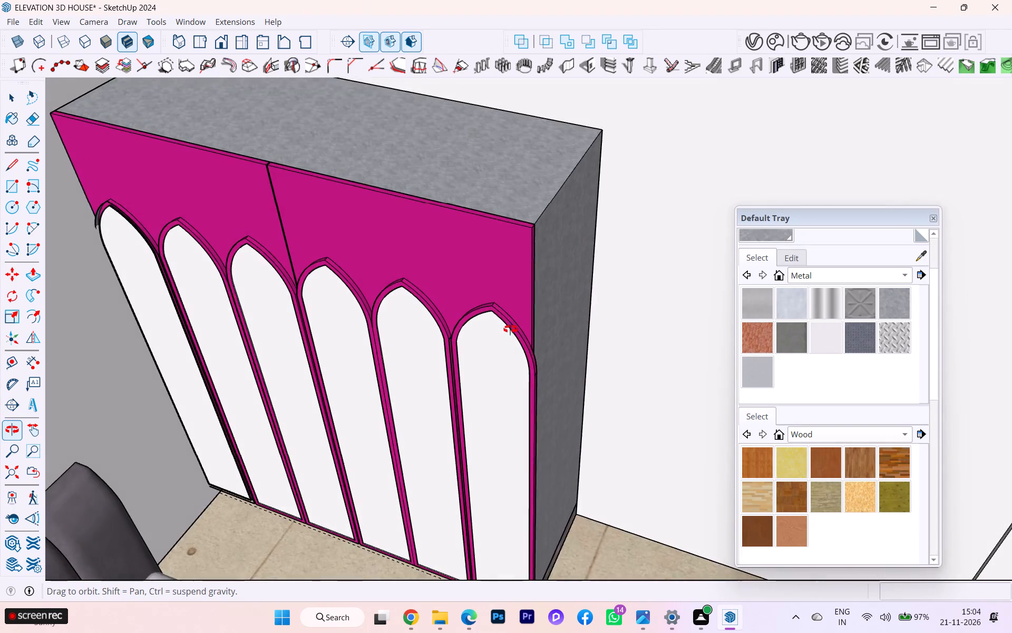
pyautogui.moveTo(510, 329); pyautogui.dragTo(634, 300, button='middle')
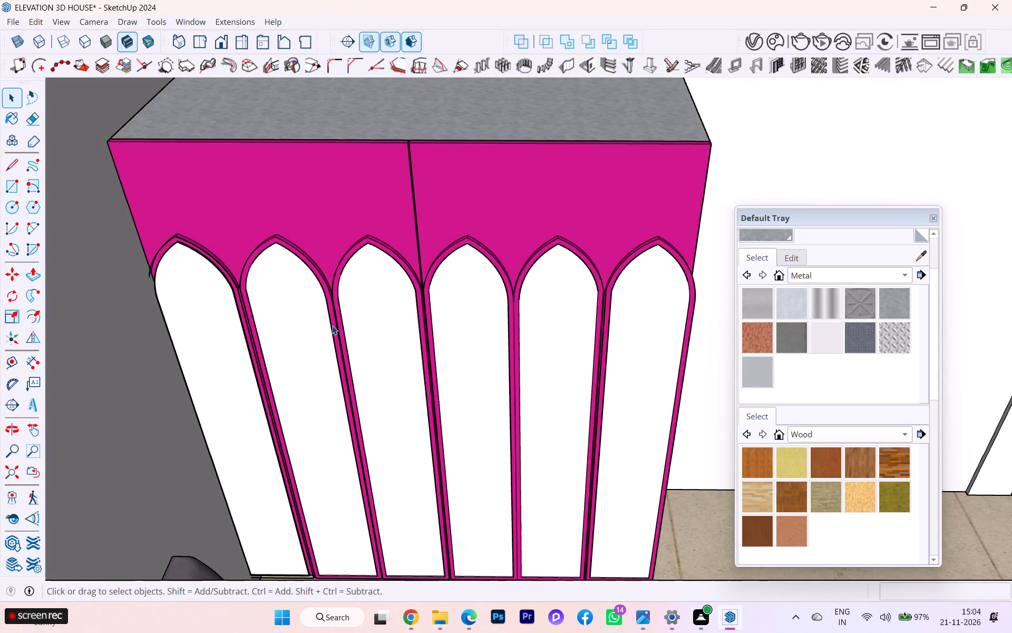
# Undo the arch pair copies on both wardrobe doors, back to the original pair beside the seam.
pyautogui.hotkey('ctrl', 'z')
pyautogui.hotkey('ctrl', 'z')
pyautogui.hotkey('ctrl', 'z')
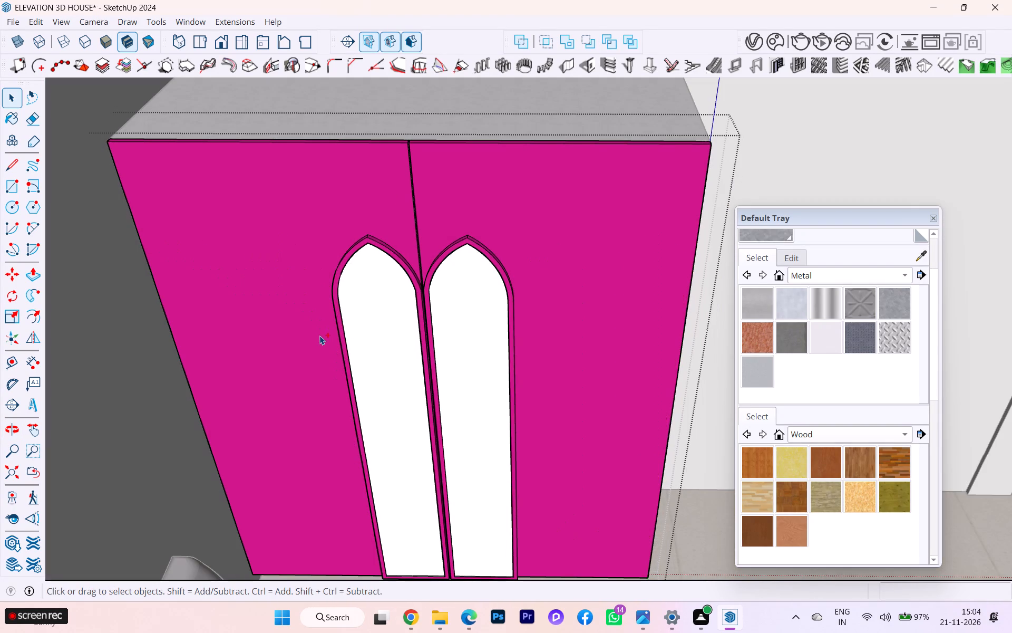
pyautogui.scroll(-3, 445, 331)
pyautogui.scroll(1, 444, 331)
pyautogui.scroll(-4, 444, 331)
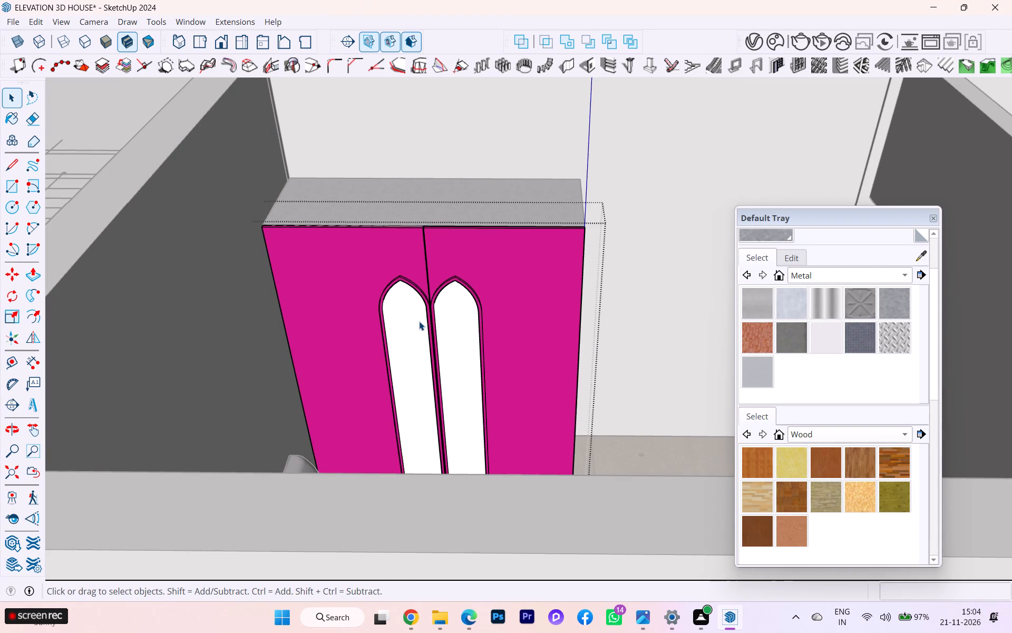
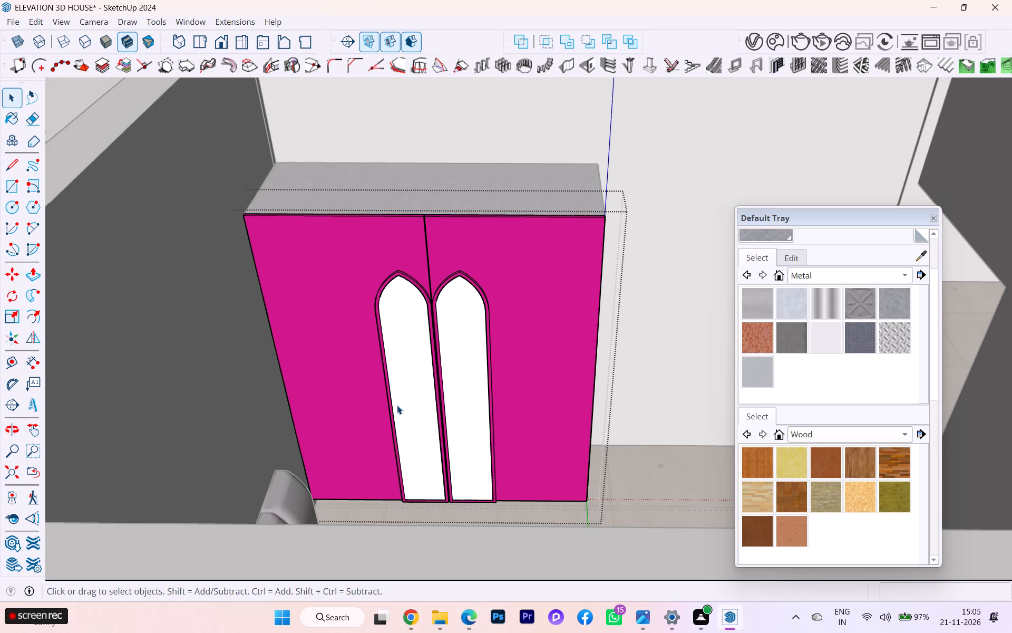
# Examine the wardrobe front with its original arch pair from several angles and leave the door group.
pyautogui.scroll(2, 439, 396)
pyautogui.moveTo(498, 392); pyautogui.dragTo(344, 446, button='middle')
pyautogui.scroll(-1, 494, 396)
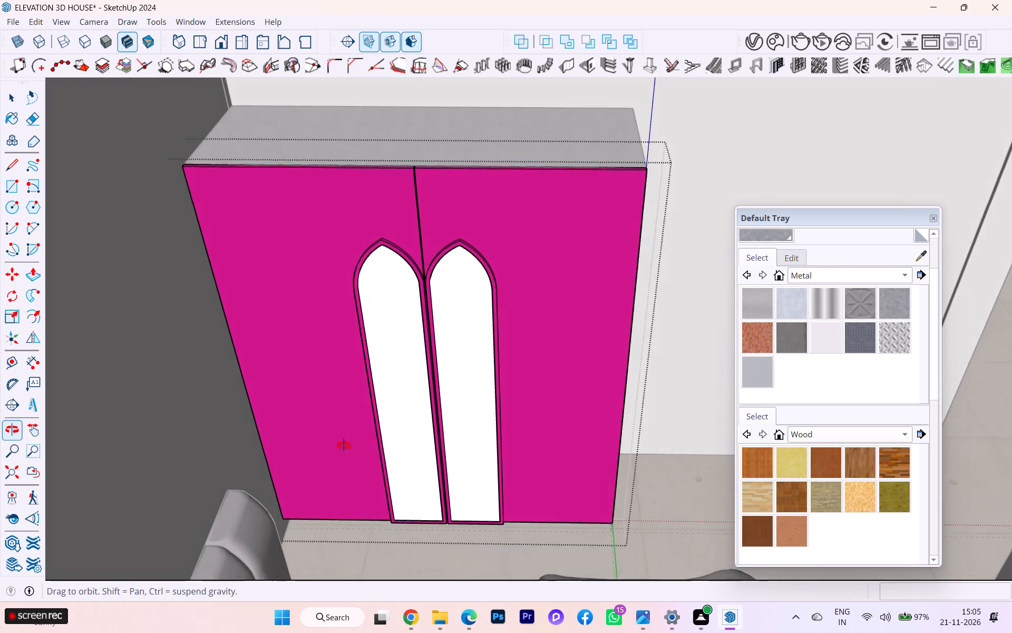
pyautogui.moveTo(344, 446); pyautogui.dragTo(312, 427, button='middle')
pyautogui.scroll(-2, 519, 358)
pyautogui.scroll(2, 524, 363)
pyautogui.scroll(-1, 531, 377)
pyautogui.scroll(2, 531, 378)
pyautogui.scroll(-3, 531, 379)
pyautogui.scroll(1, 554, 399)
pyautogui.scroll(-6, 555, 400)
pyautogui.scroll(3, 558, 404)
pyautogui.scroll(-1, 558, 404)
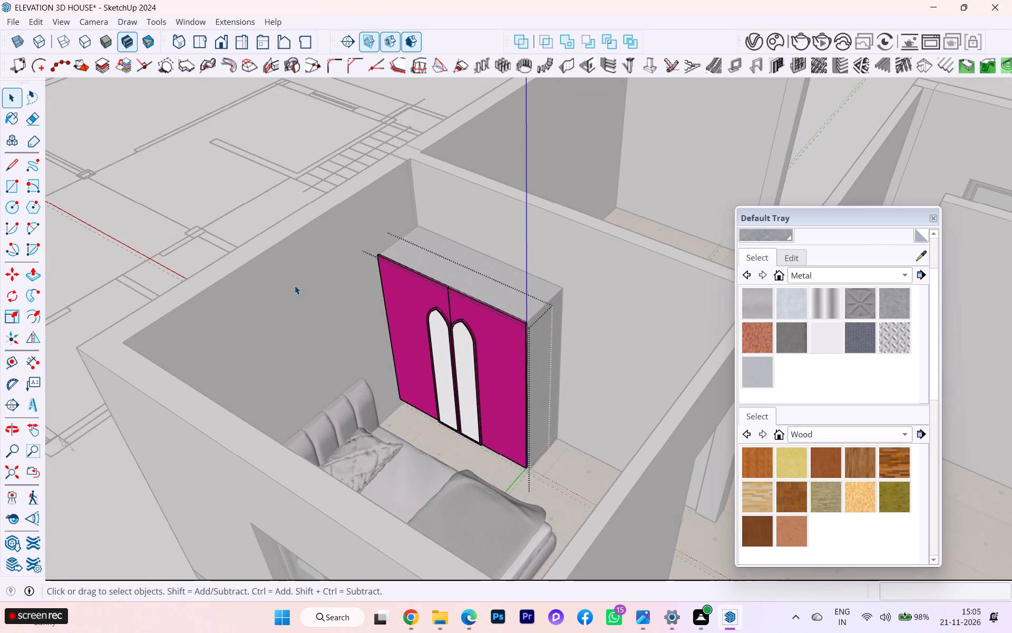
pyautogui.click(218, 189)
# Sample the grey metal from the wardrobe's side and apply it to the plinth beneath, closing the plinth group when finished.
pyautogui.scroll(1, 594, 385)
pyautogui.scroll(-1, 595, 385)
pyautogui.scroll(6, 595, 385)
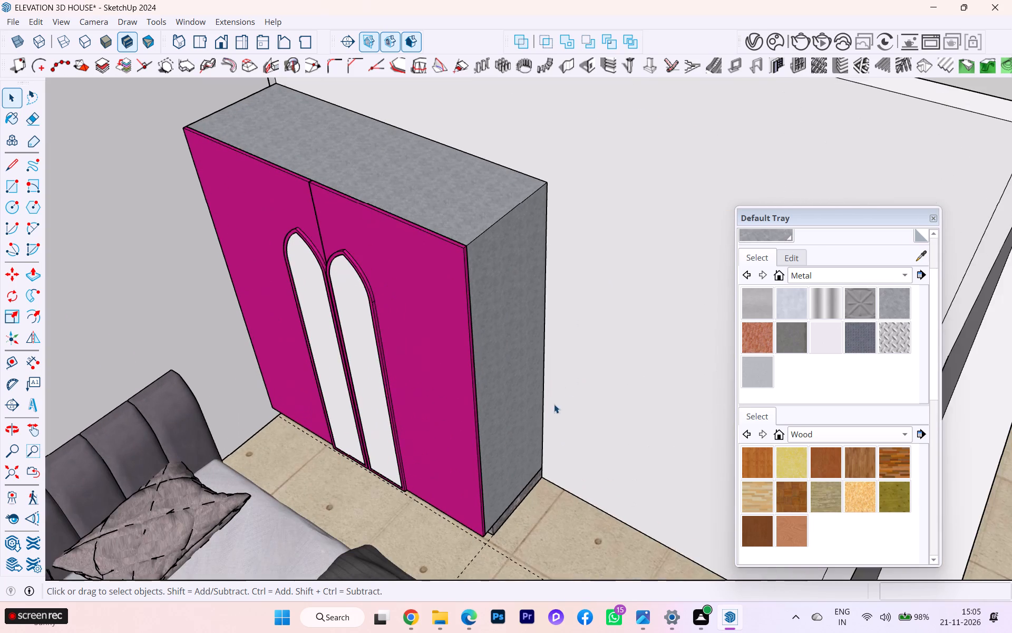
pyautogui.moveTo(522, 427); pyautogui.dragTo(456, 453, button='middle')
pyautogui.scroll(5, 489, 502)
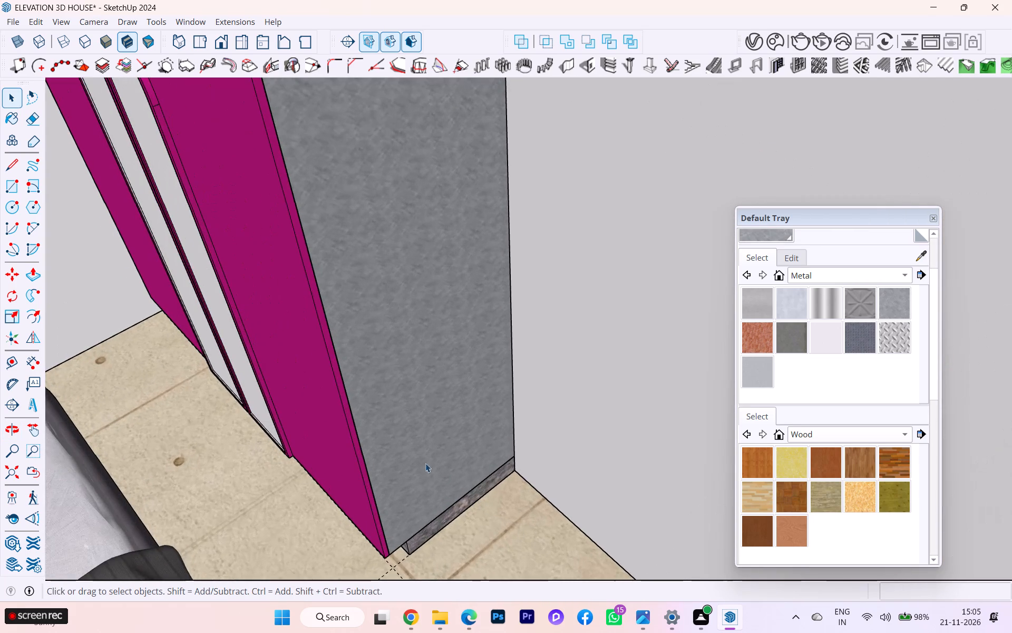
pyautogui.click(414, 450)
pyautogui.click(428, 468)
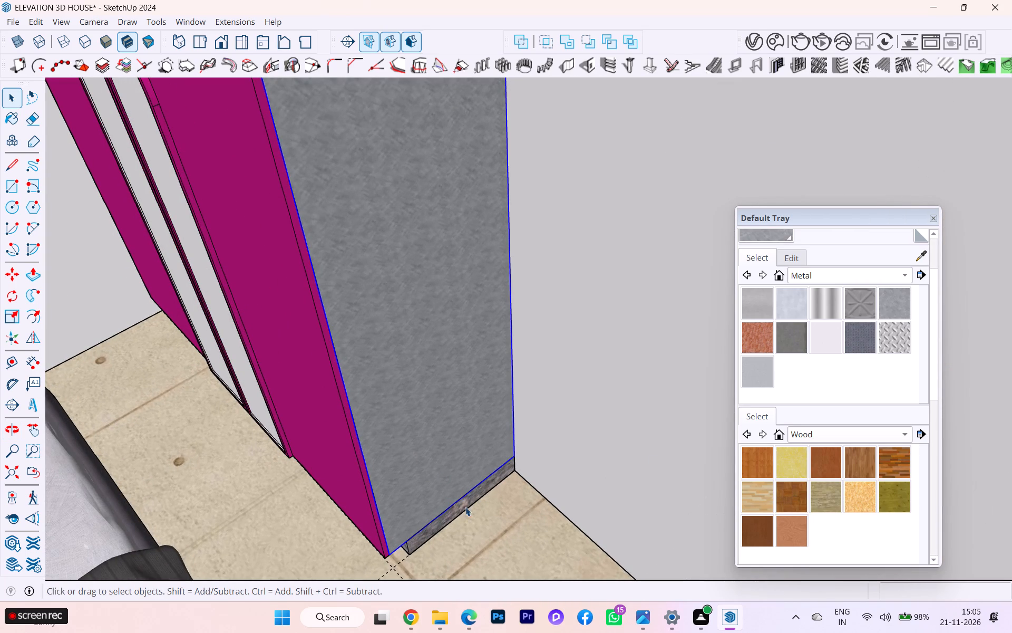
pyautogui.click(462, 506)
pyautogui.tripleClick(462, 506)
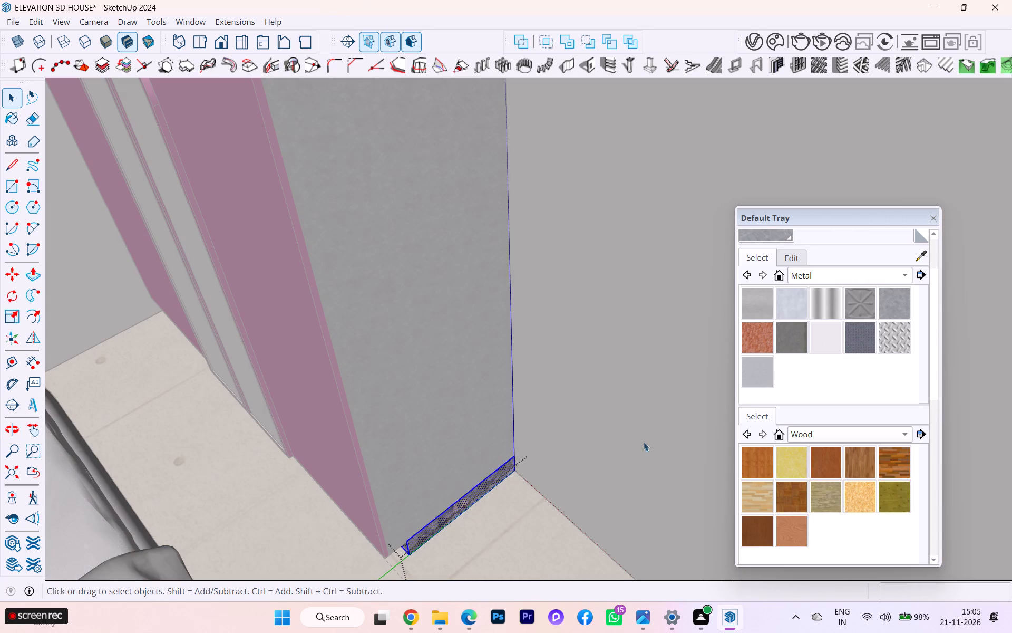
pyautogui.click(922, 252)
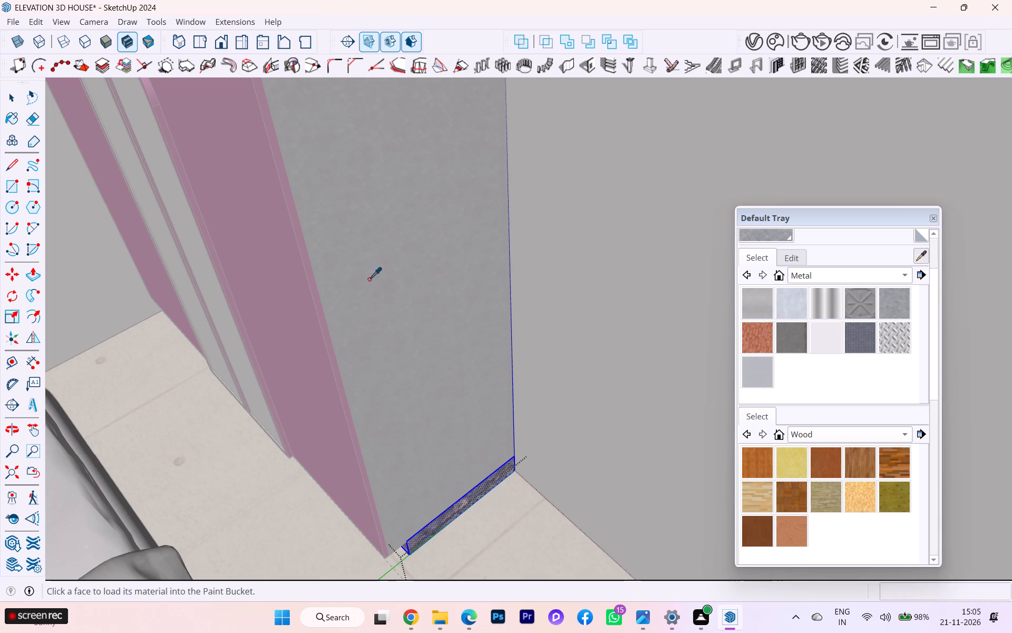
pyautogui.click(358, 282)
pyautogui.click(464, 509)
pyautogui.scroll(-5, 526, 479)
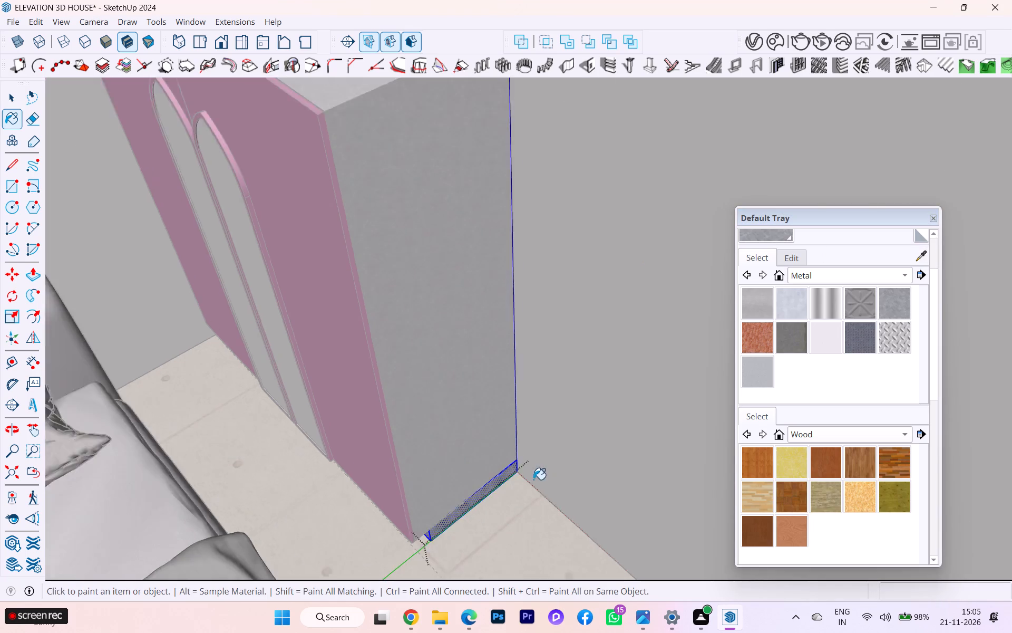
pyautogui.scroll(-9, 533, 479)
pyautogui.scroll(2, 565, 465)
pyautogui.scroll(-7, 565, 465)
pyautogui.scroll(2, 570, 461)
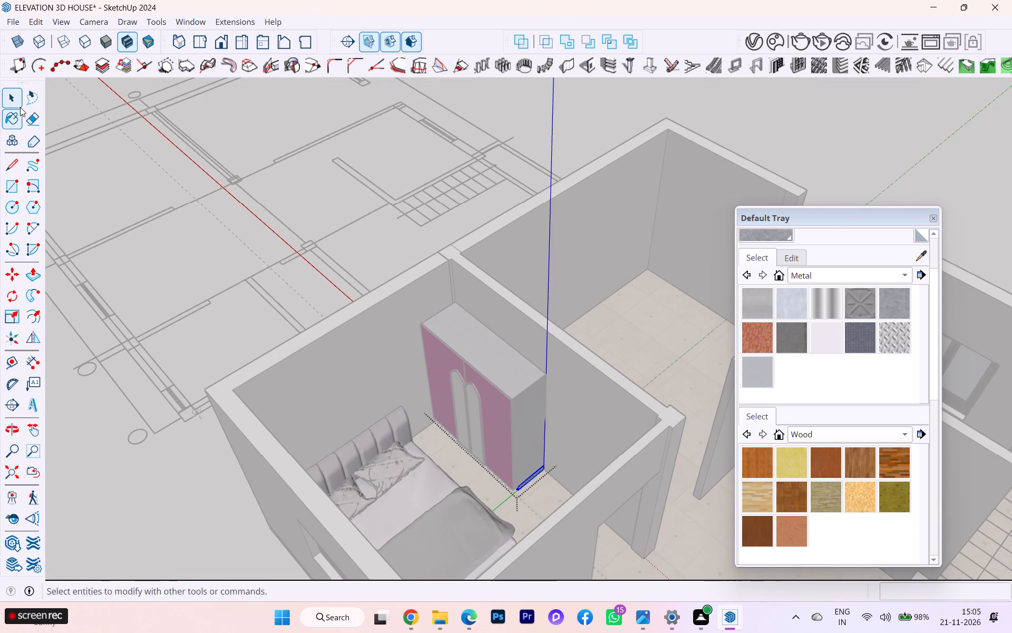
pyautogui.click(16, 104)
pyautogui.click(104, 449)
# Delete all guide lines from the model.
pyautogui.scroll(3, 400, 435)
pyautogui.moveTo(427, 435); pyautogui.dragTo(561, 433, button='middle')
pyautogui.scroll(1, 517, 381)
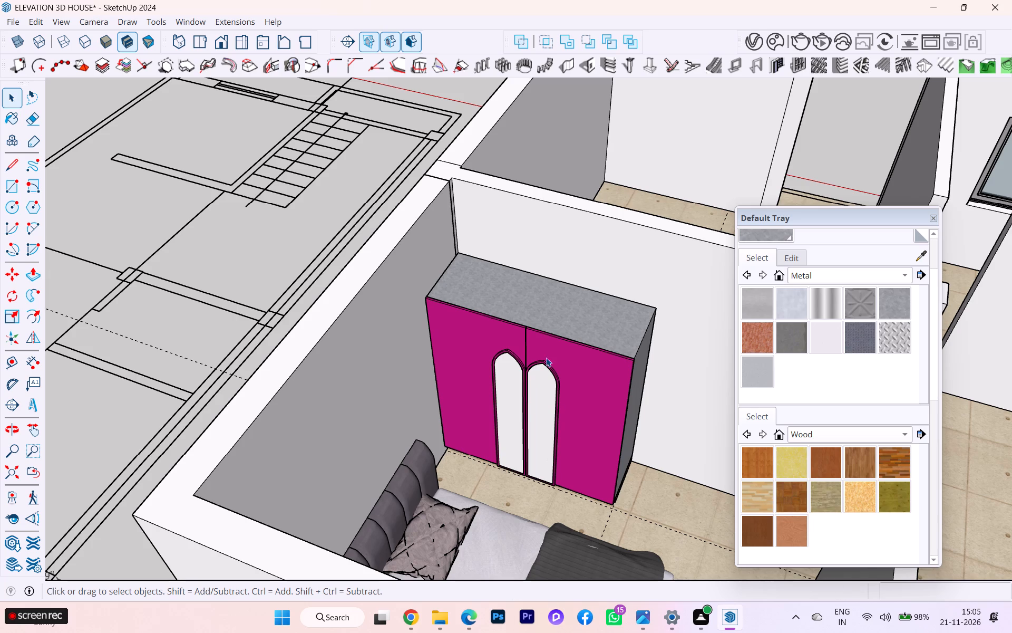
pyautogui.click(36, 20)
pyautogui.click(86, 157)
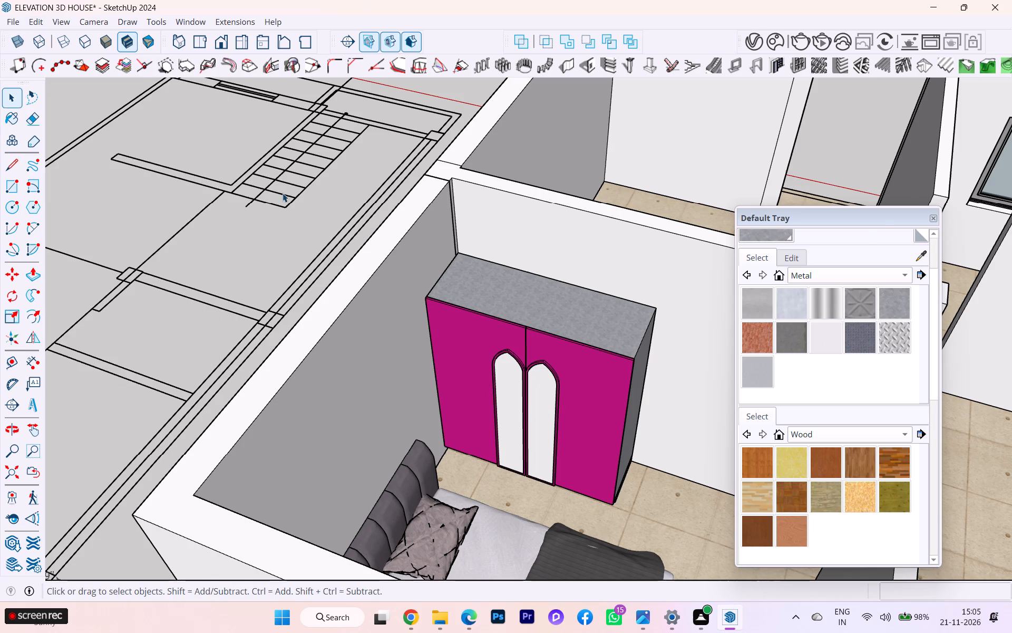
# Examine the wardrobe in the bedroom from several angles, including the lower ends of the arched panels and the plinth.
pyautogui.scroll(-1, 283, 193)
pyautogui.scroll(1, 281, 193)
pyautogui.scroll(-1, 279, 196)
pyautogui.scroll(-1, 395, 254)
pyautogui.scroll(1, 394, 254)
pyautogui.scroll(-2, 385, 254)
pyautogui.scroll(-1, 471, 302)
pyautogui.moveTo(507, 322); pyautogui.dragTo(264, 372, button='middle')
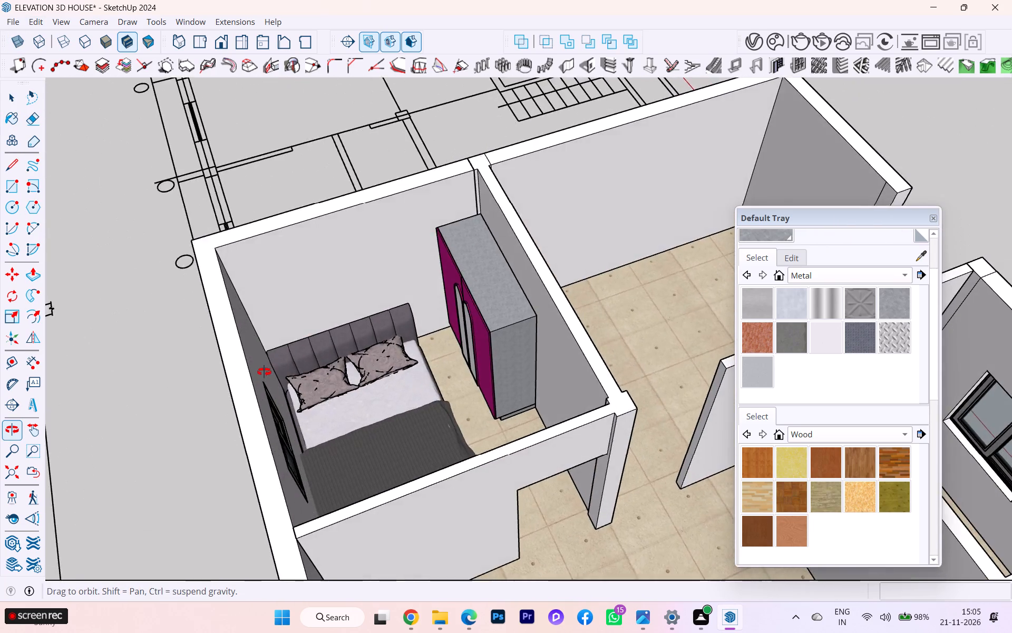
pyautogui.moveTo(264, 372); pyautogui.dragTo(152, 376, button='middle')
pyautogui.scroll(5, 429, 325)
pyautogui.moveTo(431, 325); pyautogui.dragTo(415, 327, button='middle')
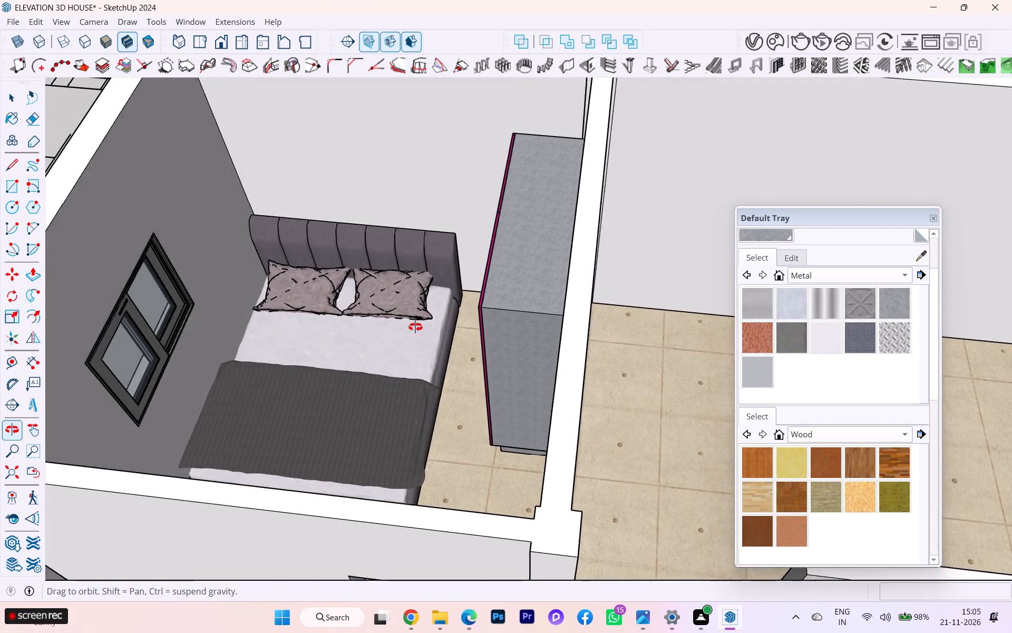
pyautogui.moveTo(415, 327); pyautogui.dragTo(671, 294, button='middle')
pyautogui.scroll(5, 475, 324)
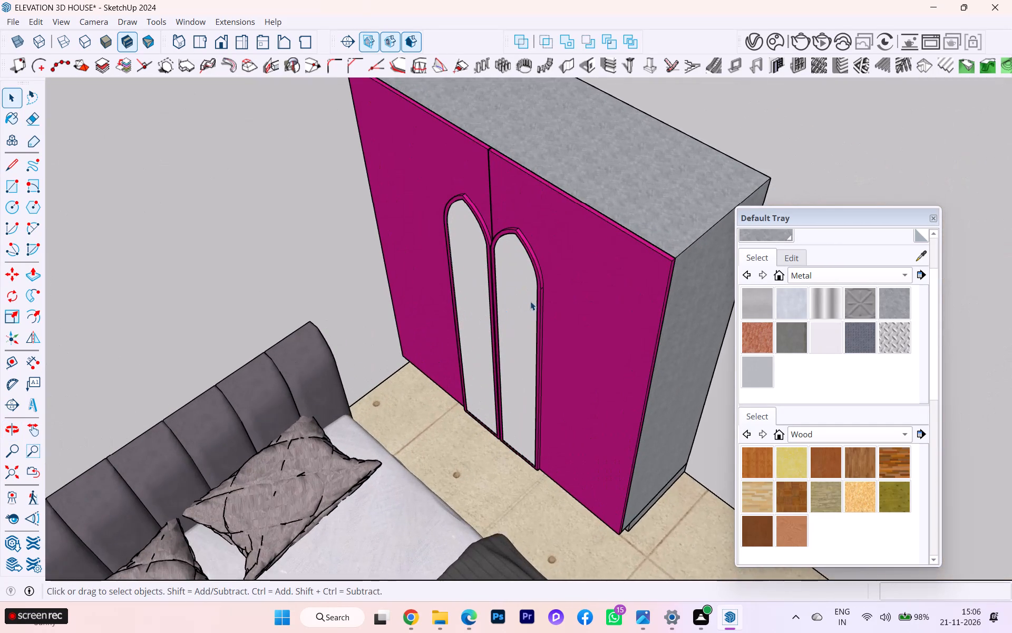
pyautogui.scroll(1, 536, 298)
pyautogui.moveTo(539, 298); pyautogui.dragTo(630, 292, button='middle')
pyautogui.scroll(-3, 488, 292)
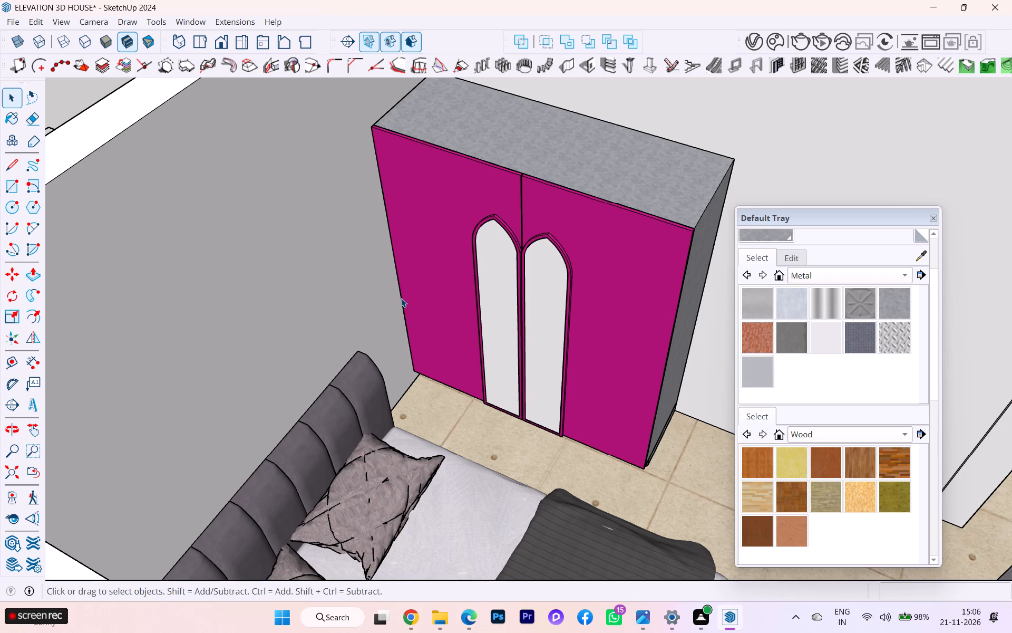
pyautogui.scroll(-2, 586, 299)
pyautogui.moveTo(586, 299); pyautogui.dragTo(549, 254, button='middle')
pyautogui.scroll(5, 503, 341)
pyautogui.scroll(4, 588, 322)
pyautogui.moveTo(578, 320); pyautogui.dragTo(646, 320, button='middle')
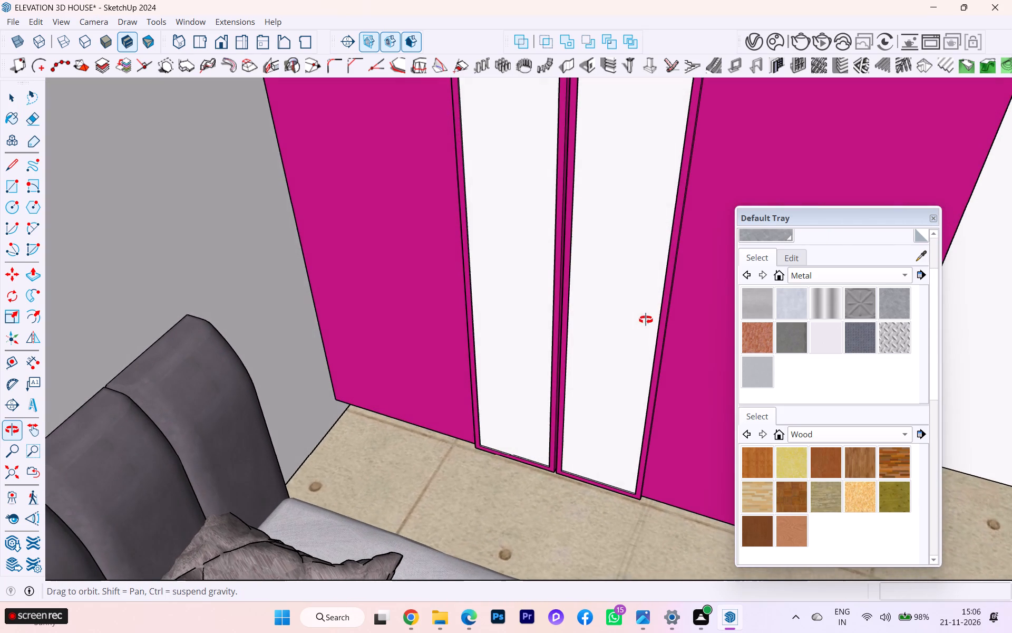
pyautogui.moveTo(646, 320); pyautogui.dragTo(645, 320, button='middle')
pyautogui.scroll(3, 635, 320)
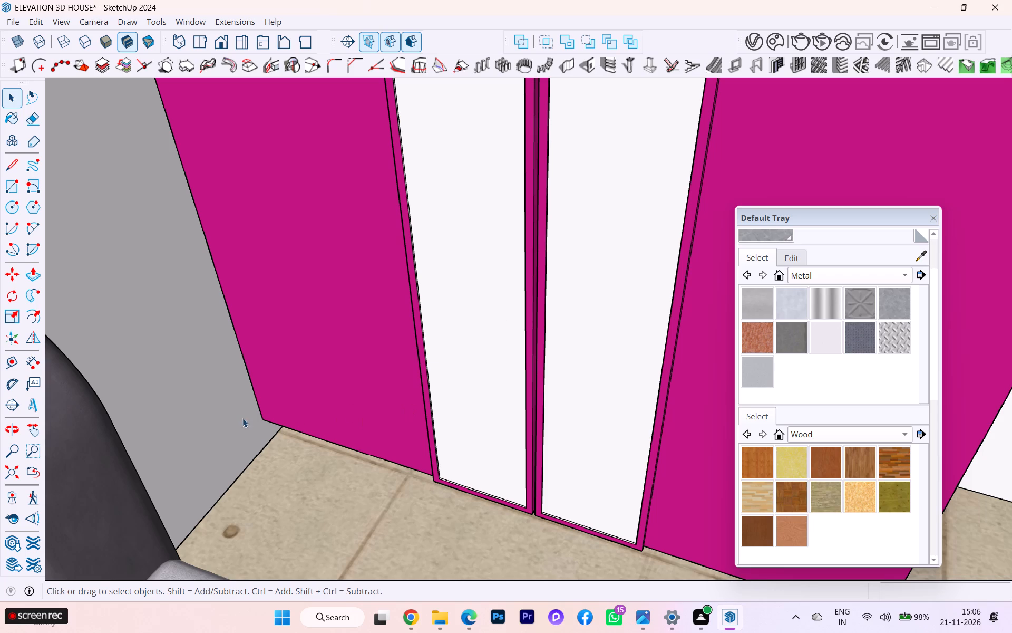
pyautogui.scroll(-8, 285, 372)
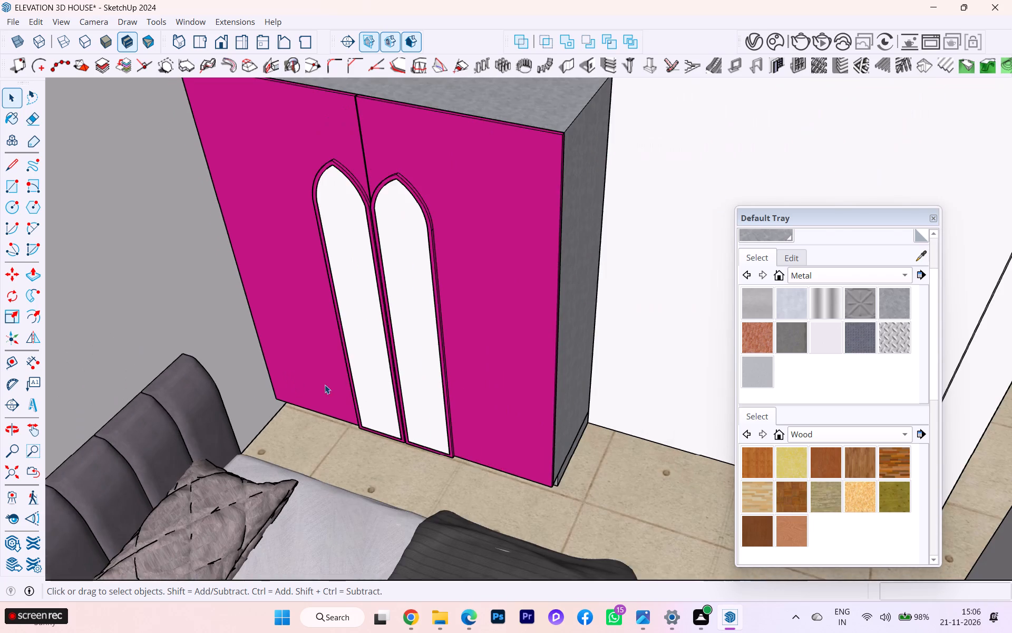
pyautogui.moveTo(491, 375); pyautogui.dragTo(384, 378, button='middle')
pyautogui.scroll(4, 570, 512)
pyautogui.scroll(-1, 564, 514)
pyautogui.scroll(1, 564, 514)
pyautogui.scroll(5, 468, 488)
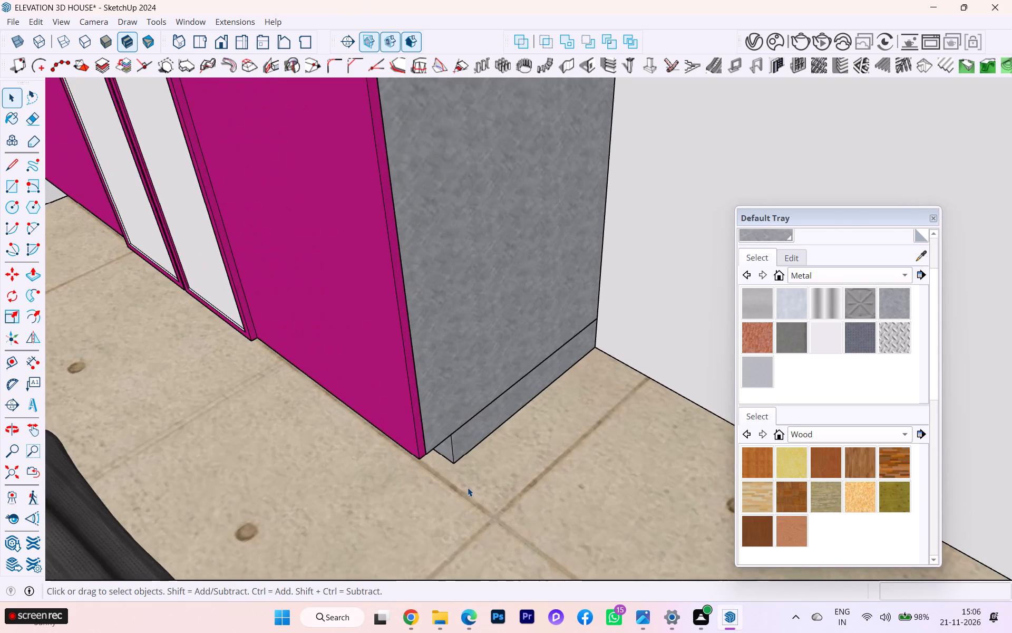
pyautogui.scroll(-1, 462, 485)
pyautogui.moveTo(458, 484); pyautogui.dragTo(658, 448, button='middle')
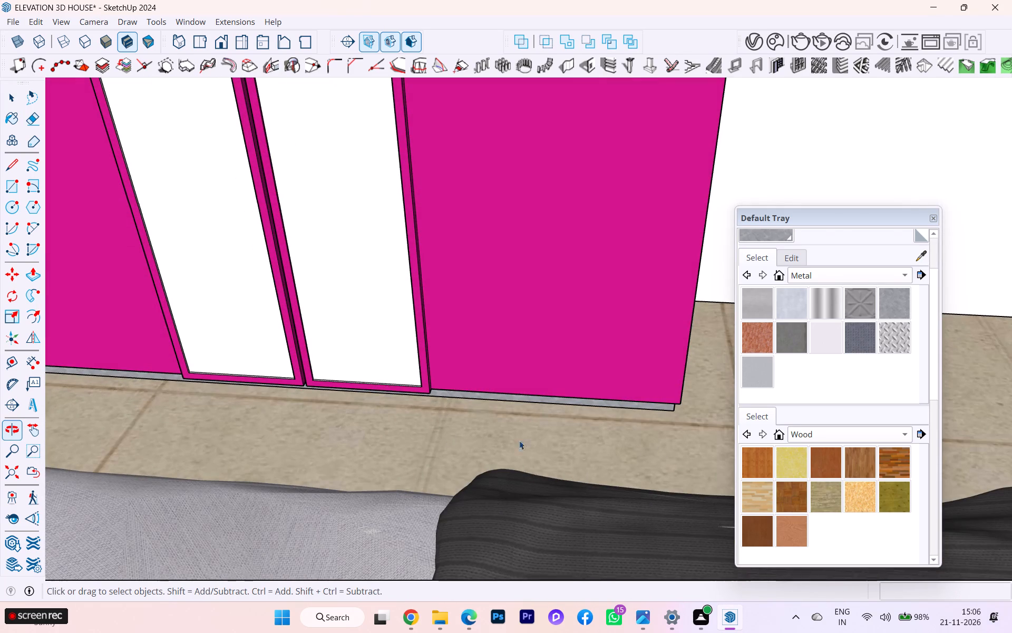
# Open the door group and paint the right-hand arched panel with the translucent grey material from Glass and Mirrors.
pyautogui.doubleClick(359, 343)
pyautogui.click(362, 324)
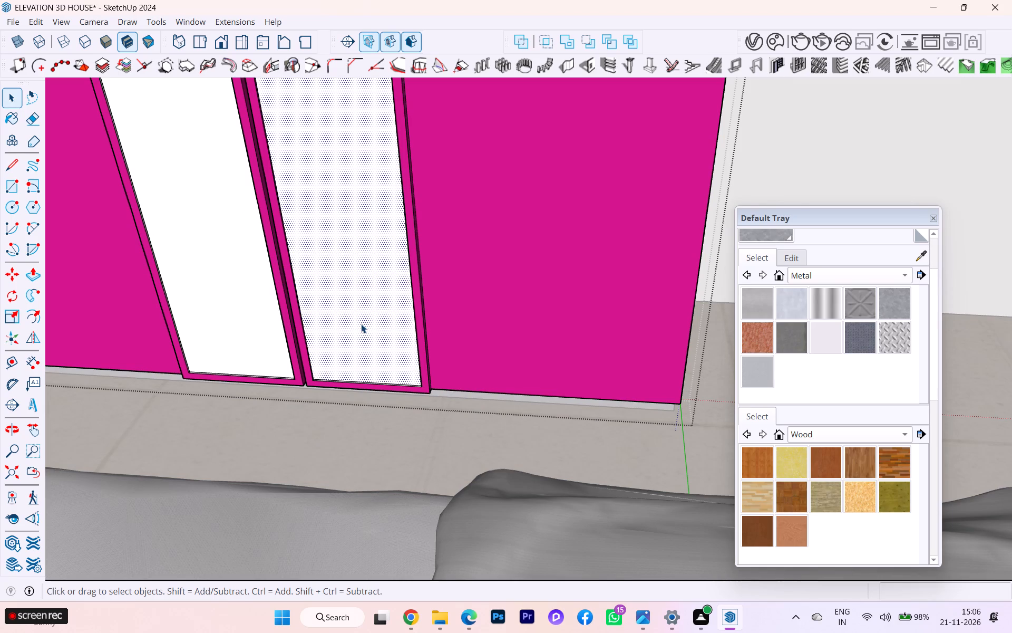
pyautogui.click(842, 280)
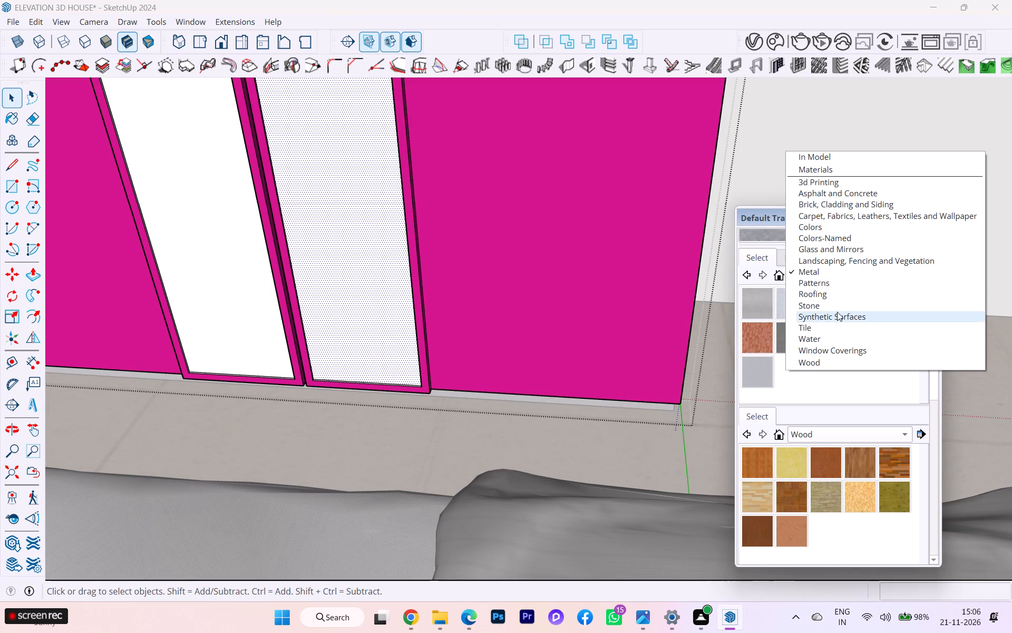
pyautogui.click(841, 254)
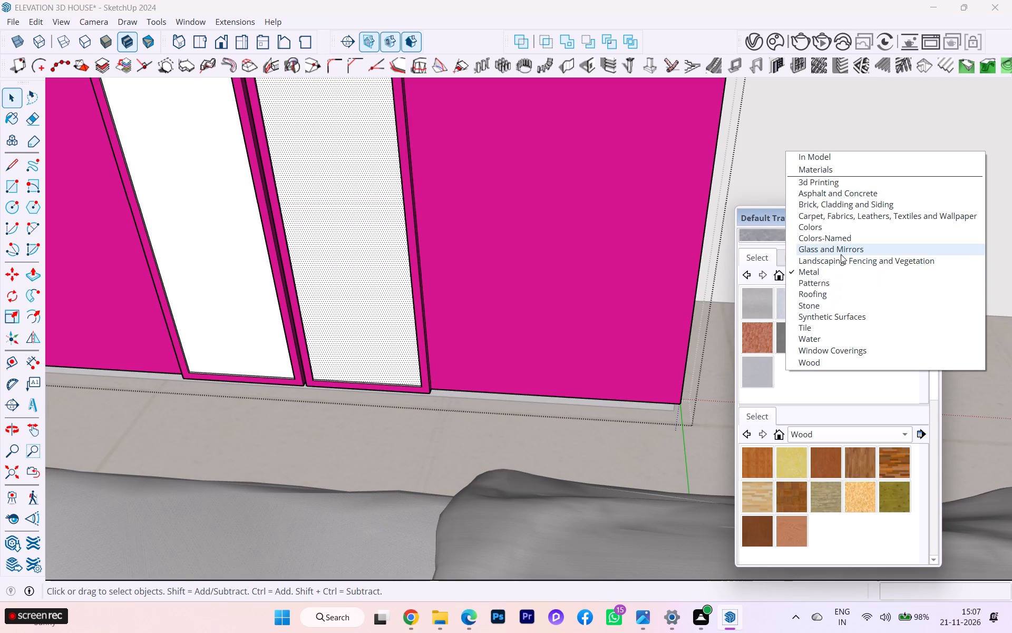
pyautogui.click(825, 341)
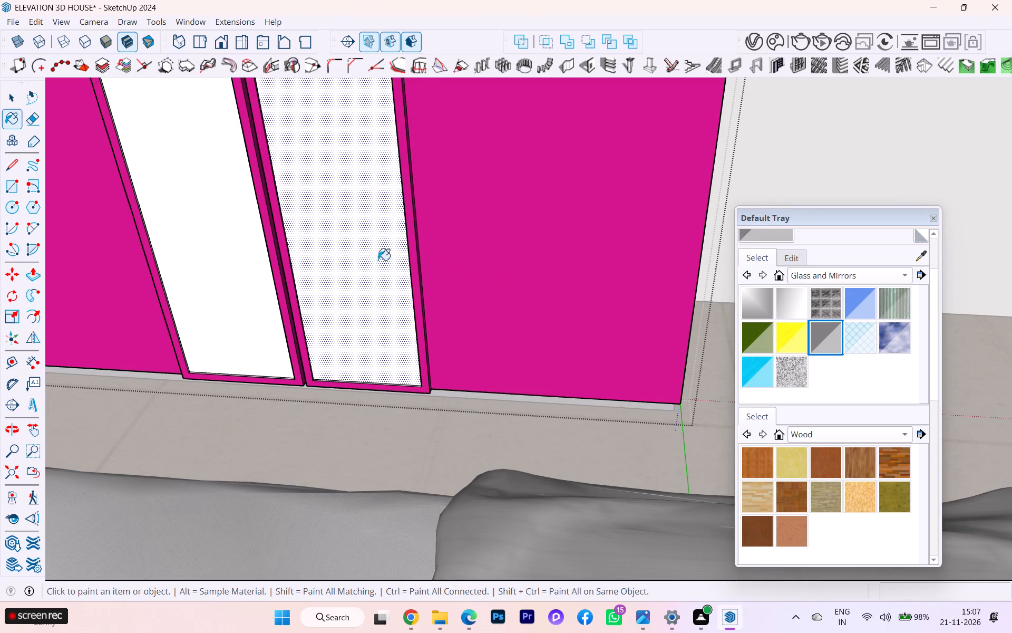
pyautogui.click(362, 257)
pyautogui.scroll(-1, 301, 271)
pyautogui.moveTo(317, 276); pyautogui.dragTo(422, 324, button='middle')
pyautogui.scroll(2, 422, 322)
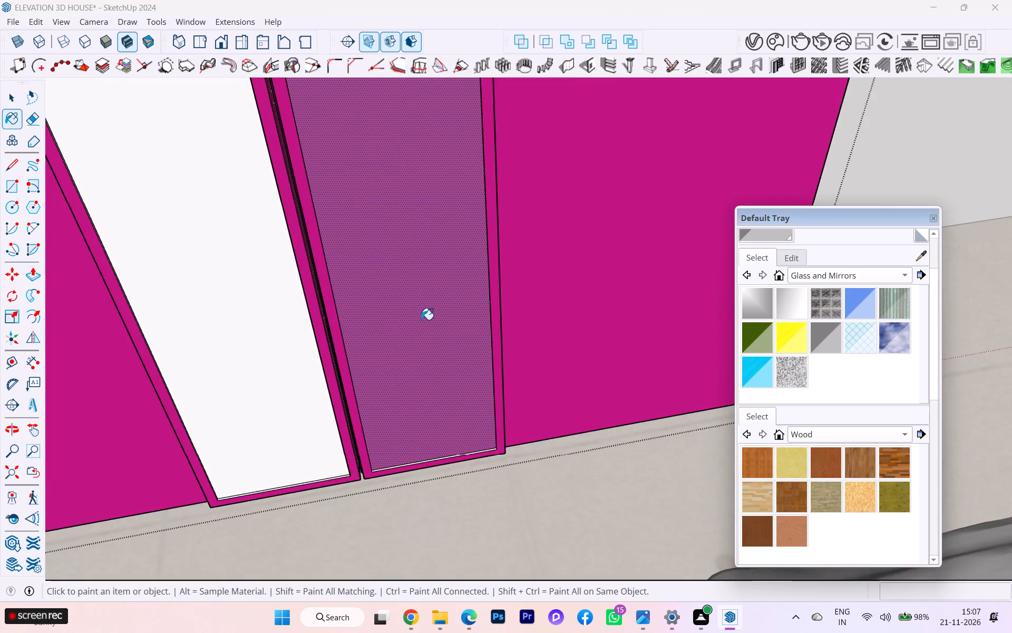
pyautogui.scroll(3, 421, 318)
pyautogui.click(431, 322)
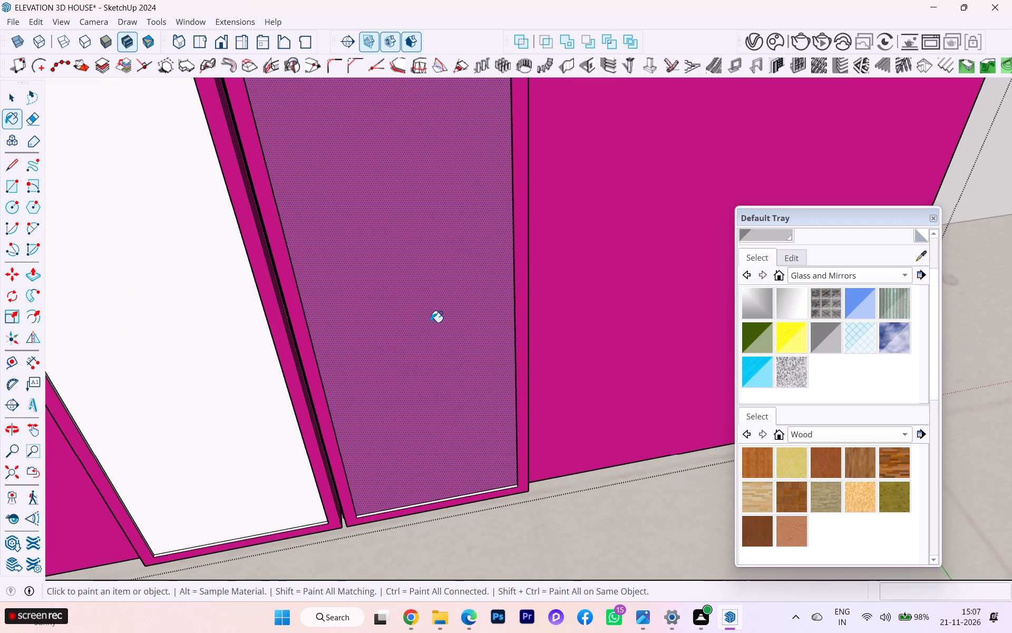
# Paint the left-hand arched panel with the same translucent grey material from Glass and Mirrors.
pyautogui.click(15, 97)
pyautogui.click(129, 222)
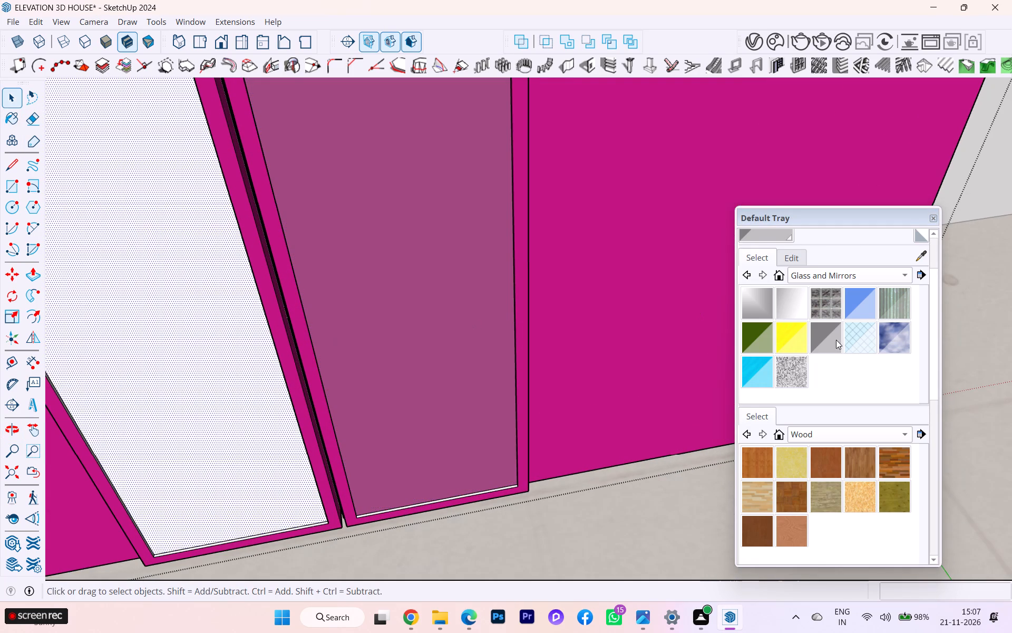
pyautogui.click(837, 340)
pyautogui.click(200, 342)
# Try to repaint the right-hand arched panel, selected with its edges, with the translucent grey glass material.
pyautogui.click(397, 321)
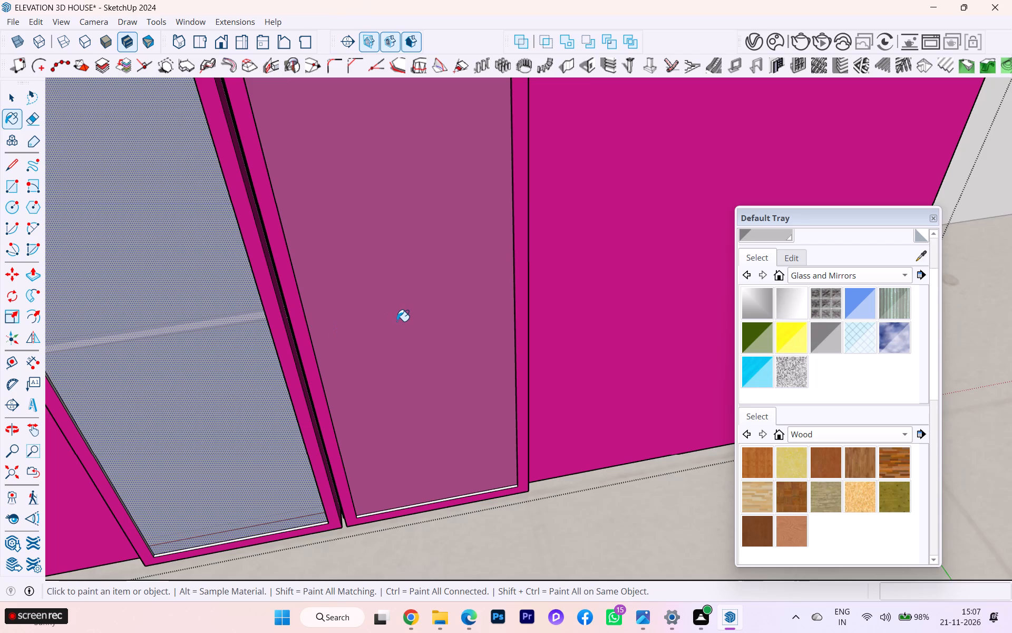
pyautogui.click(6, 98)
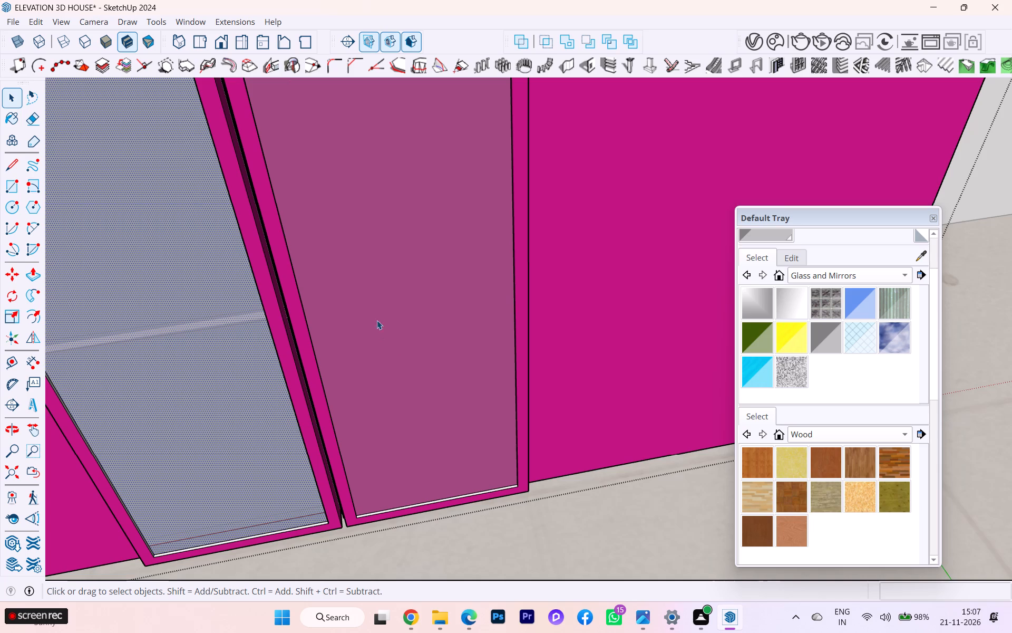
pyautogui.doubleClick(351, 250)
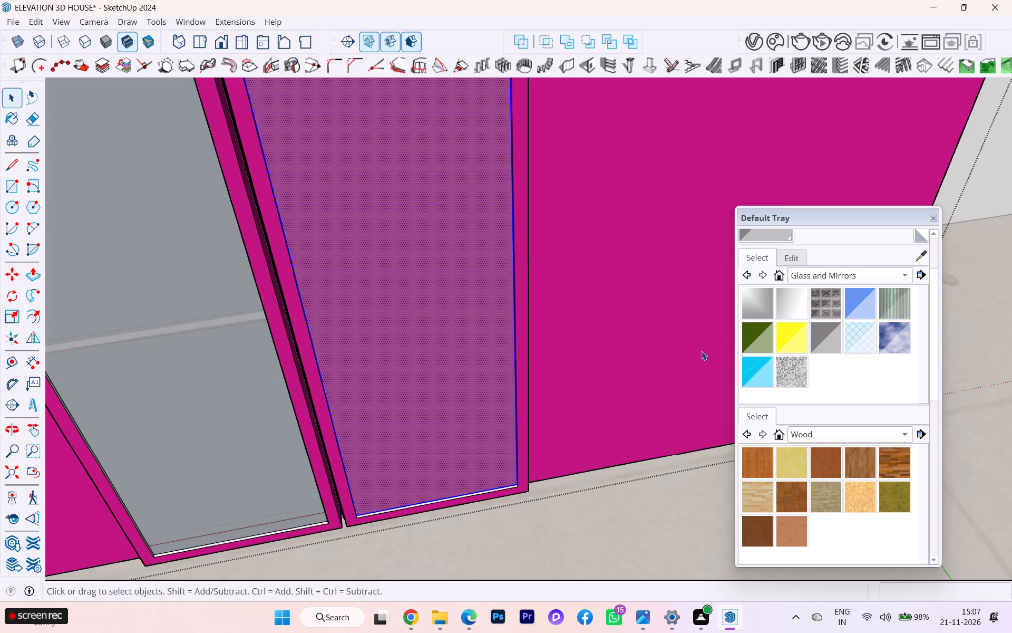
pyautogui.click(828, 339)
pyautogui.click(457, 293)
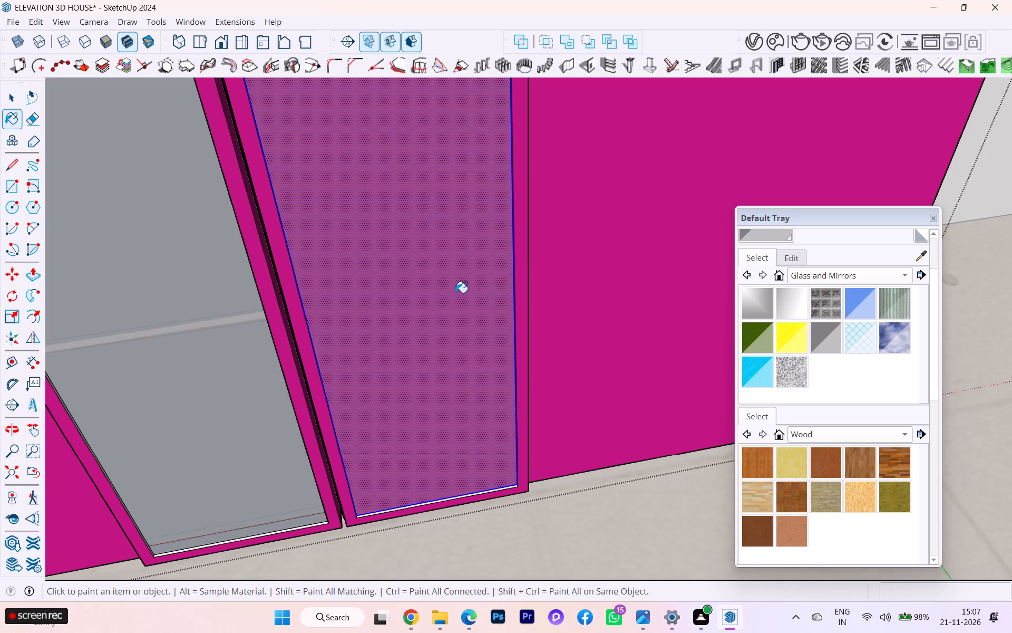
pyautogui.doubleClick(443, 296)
# Examine both glass-painted arched panels from different angles to compare how see-through they are.
pyautogui.scroll(-3, 289, 200)
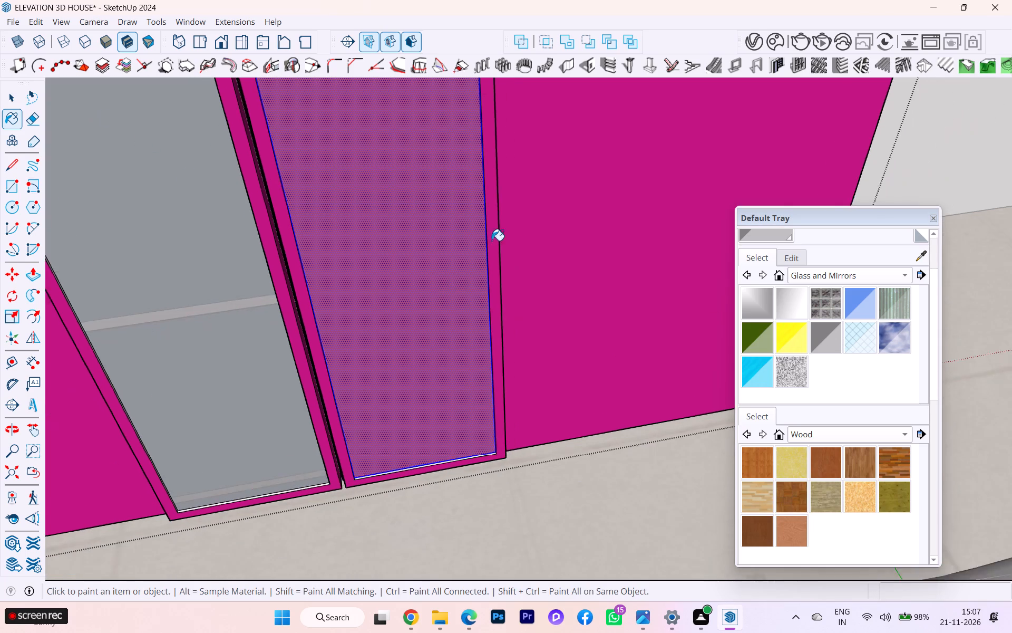
pyautogui.scroll(-3, 544, 267)
pyautogui.moveTo(505, 208); pyautogui.dragTo(392, 209, button='middle')
pyautogui.scroll(-3, 536, 272)
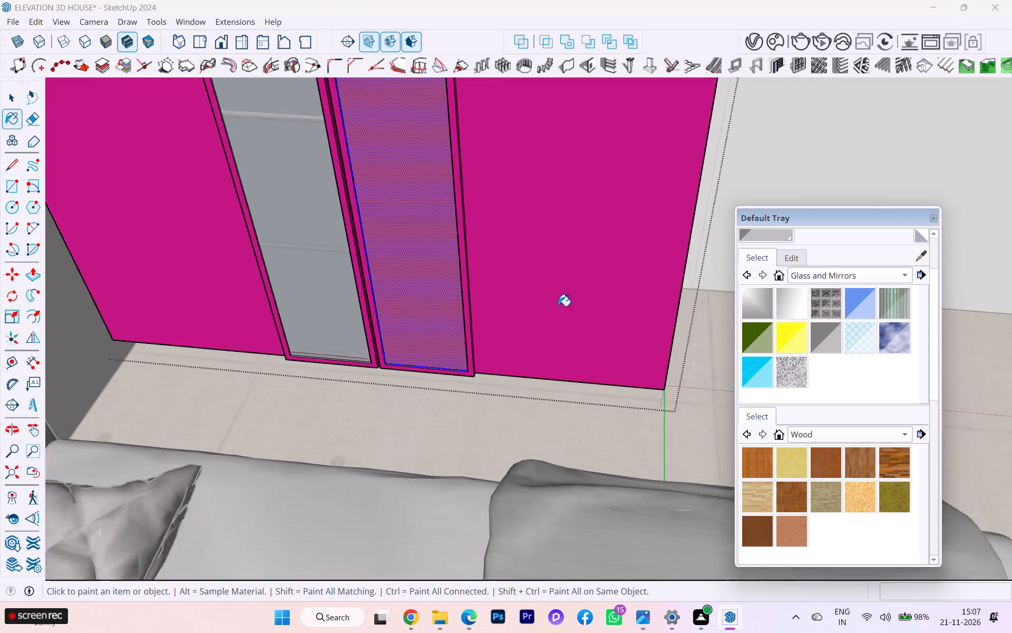
pyautogui.scroll(-1, 558, 306)
pyautogui.moveTo(479, 321); pyautogui.dragTo(705, 373, button='middle')
pyautogui.scroll(2, 409, 141)
pyautogui.scroll(-1, 409, 141)
pyautogui.scroll(2, 409, 141)
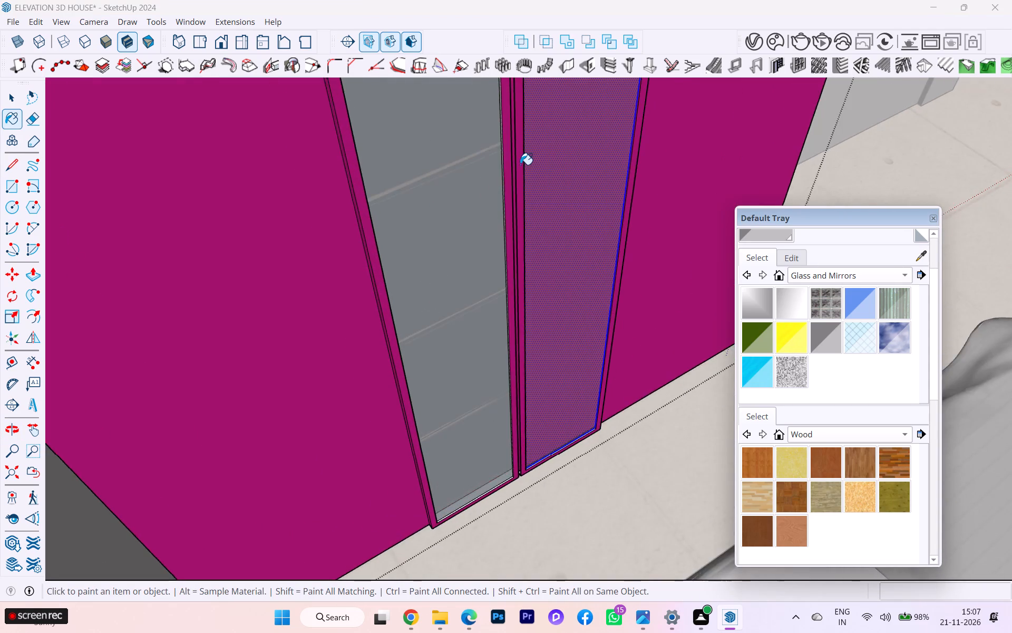
pyautogui.scroll(4, 520, 165)
pyautogui.scroll(-1, 520, 165)
pyautogui.moveTo(511, 168); pyautogui.dragTo(271, 164, button='middle')
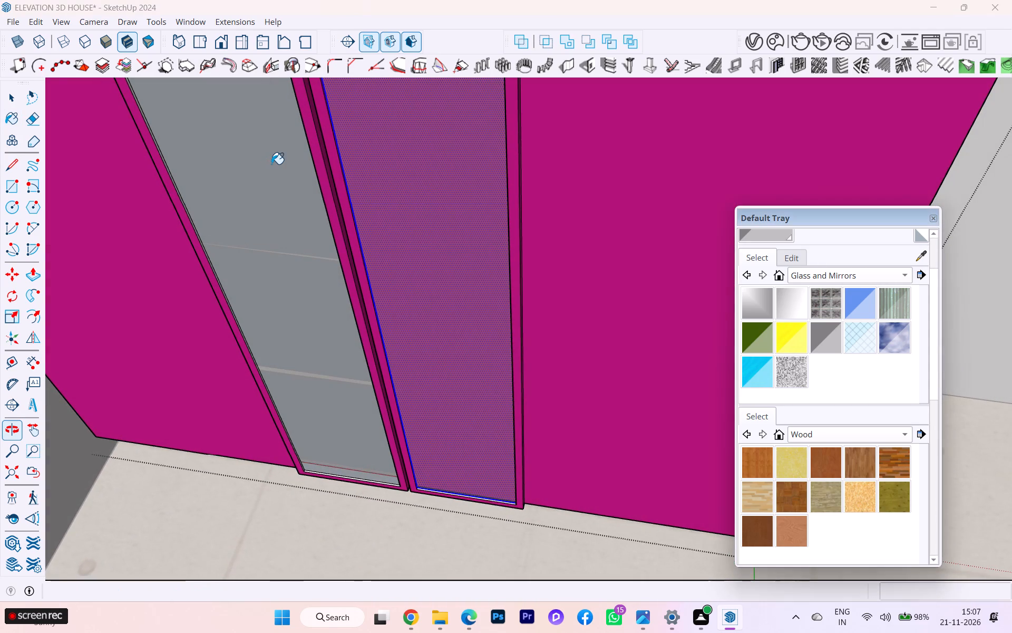
# Undo the grey glass paint on both arched panels of the wardrobe doors.
pyautogui.hotkey('ctrl', 'z')
pyautogui.hotkey('ctrl', 'z')
pyautogui.hotkey('ctrl', 'z')
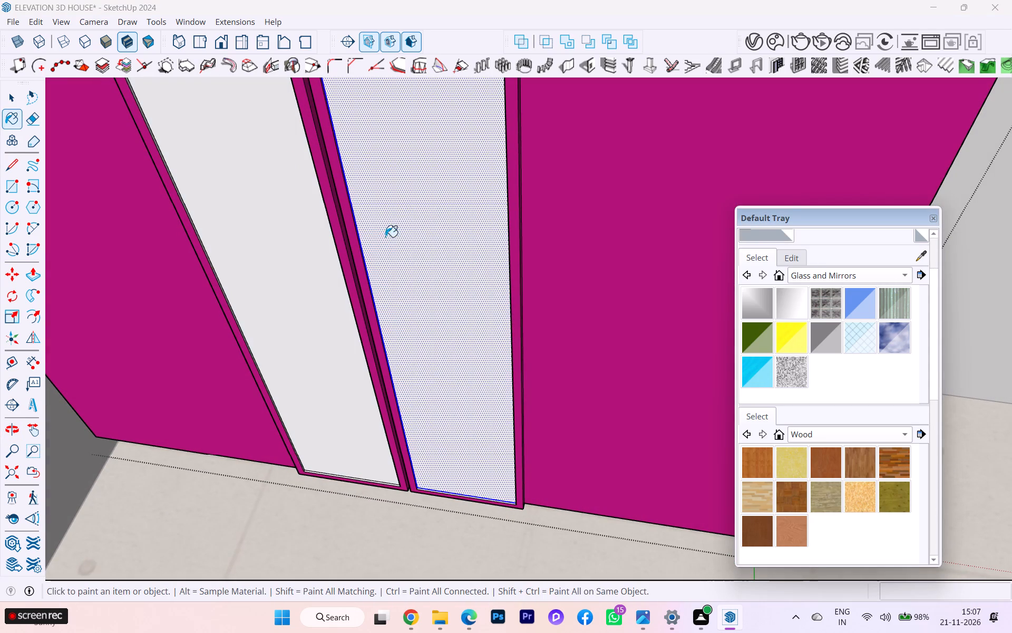
pyautogui.scroll(-6, 539, 224)
pyautogui.scroll(2, 461, 221)
pyautogui.scroll(-1, 461, 221)
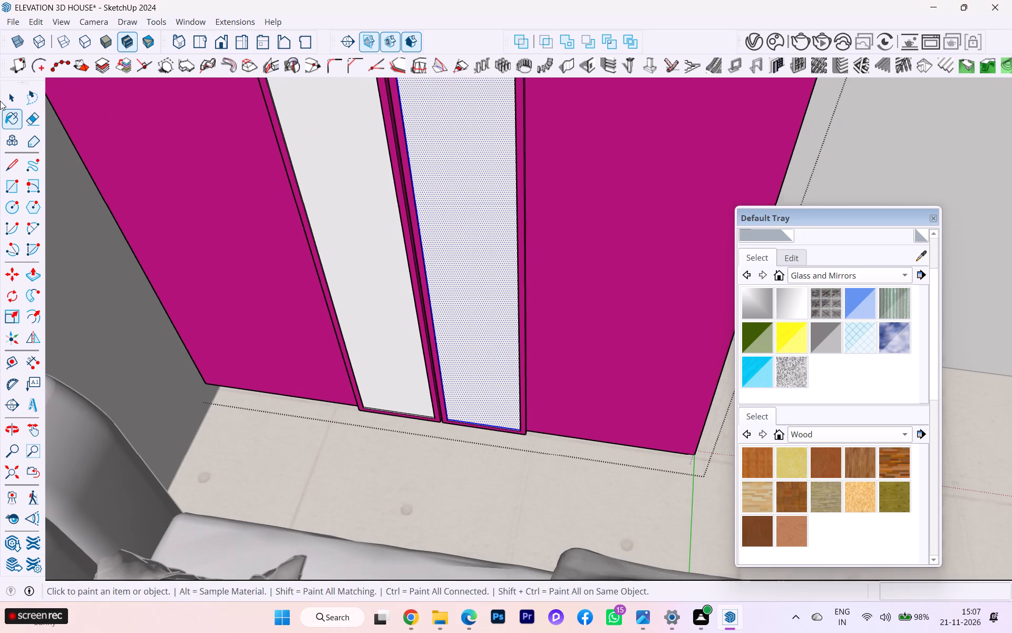
pyautogui.click(0, 101)
pyautogui.click(3, 101)
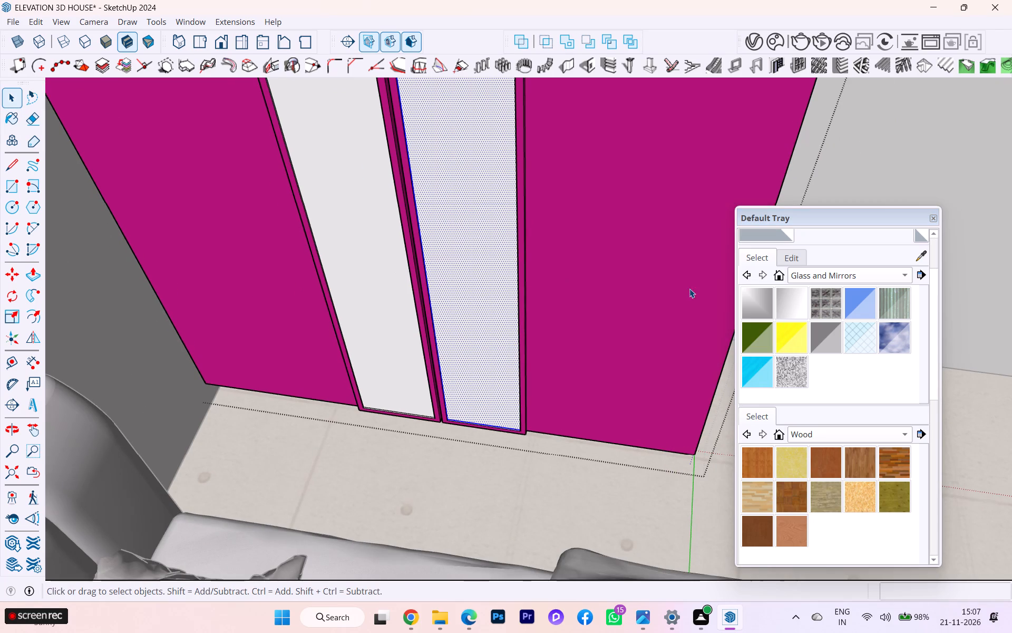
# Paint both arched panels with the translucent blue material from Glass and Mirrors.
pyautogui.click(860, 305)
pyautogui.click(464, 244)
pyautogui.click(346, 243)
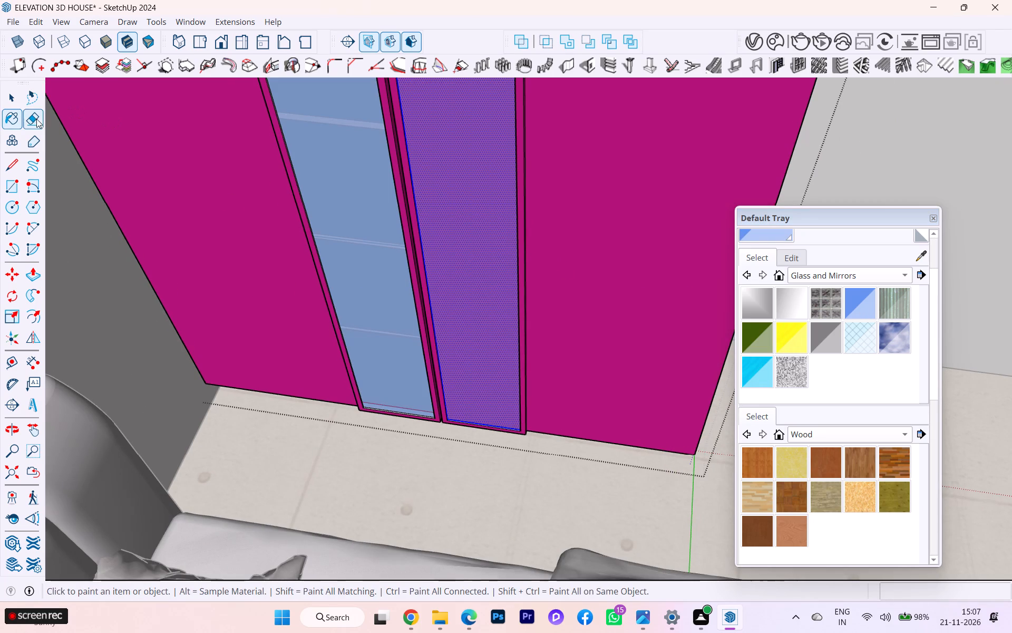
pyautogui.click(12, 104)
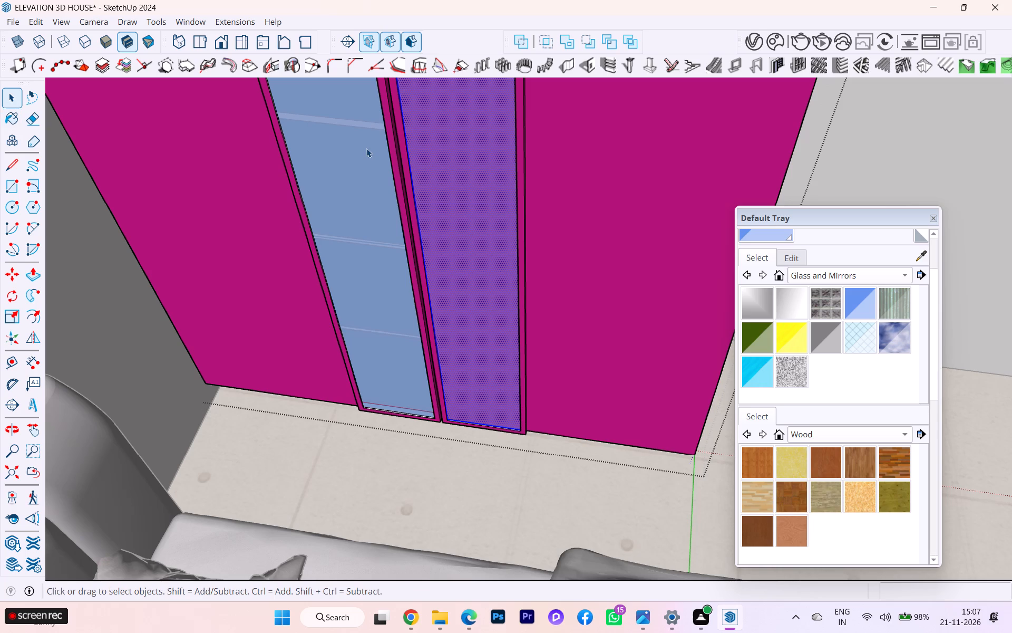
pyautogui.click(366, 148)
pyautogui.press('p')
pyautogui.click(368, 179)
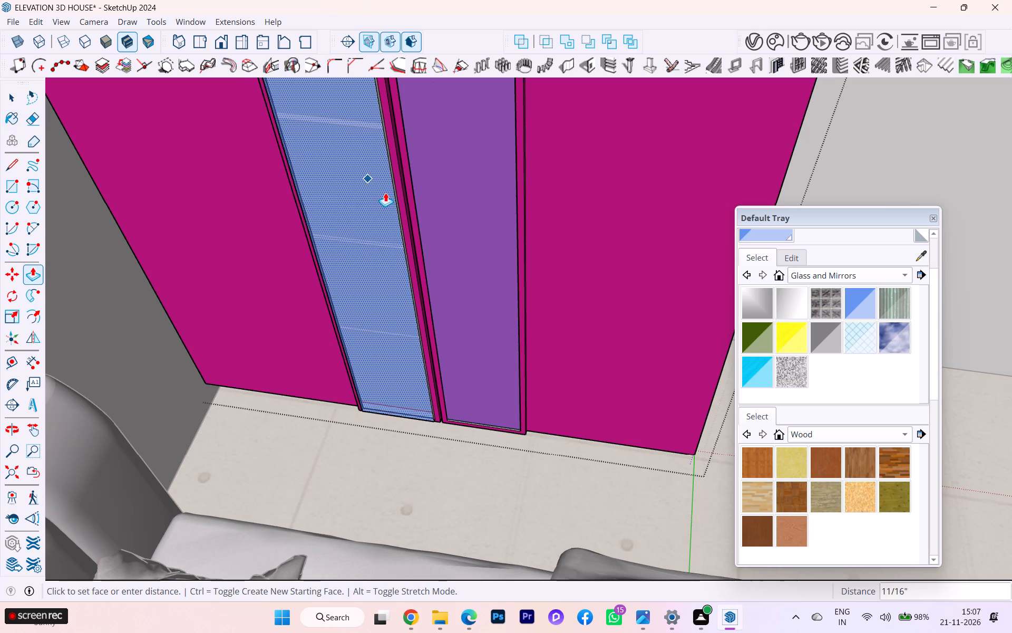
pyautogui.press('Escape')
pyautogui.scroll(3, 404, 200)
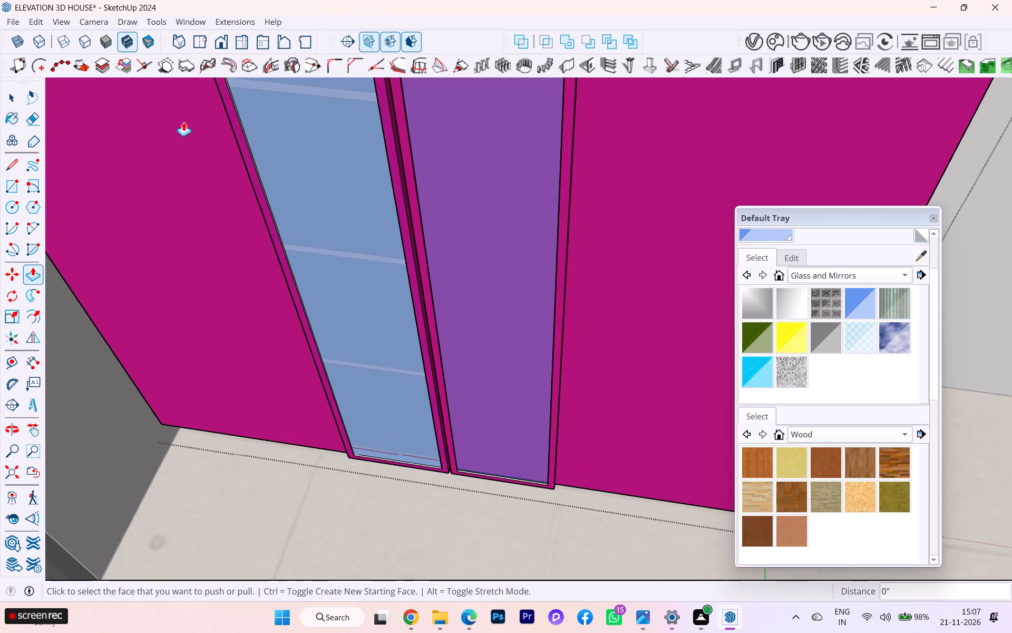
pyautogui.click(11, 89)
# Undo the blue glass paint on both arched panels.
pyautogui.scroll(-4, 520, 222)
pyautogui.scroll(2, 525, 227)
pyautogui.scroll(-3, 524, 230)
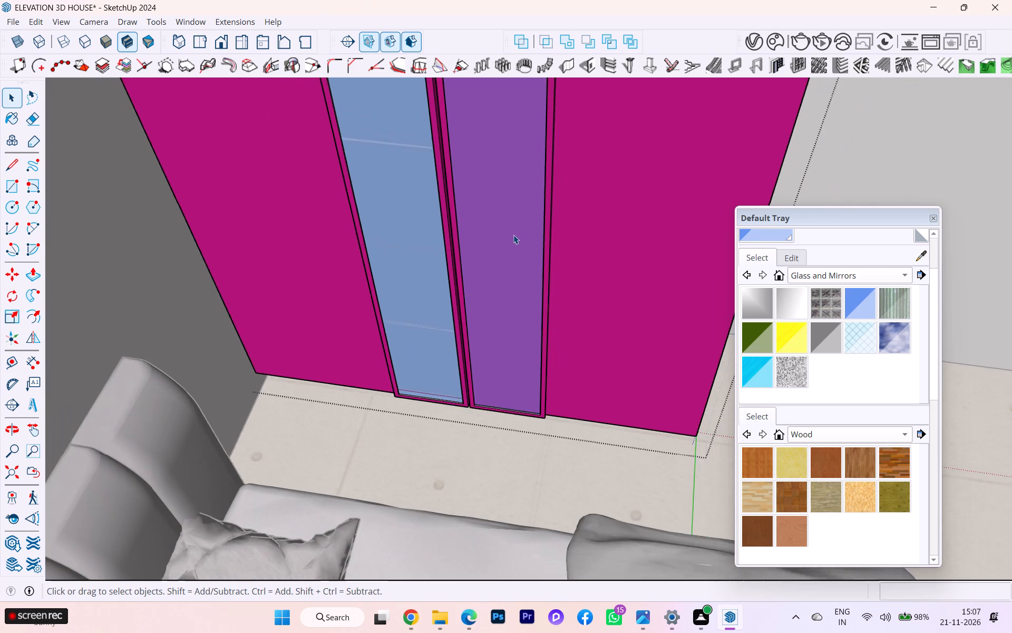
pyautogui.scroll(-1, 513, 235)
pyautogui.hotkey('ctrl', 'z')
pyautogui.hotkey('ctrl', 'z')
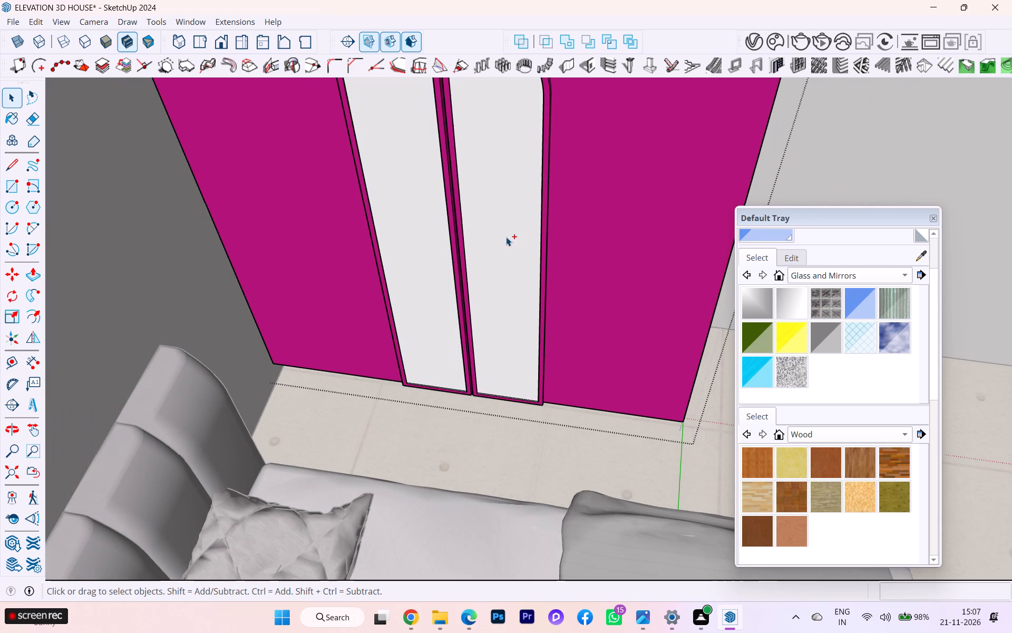
# Close the wardrobe's open group and return to the whole house model.
pyautogui.scroll(-2, 502, 245)
pyautogui.moveTo(563, 249); pyautogui.dragTo(704, 234, button='middle')
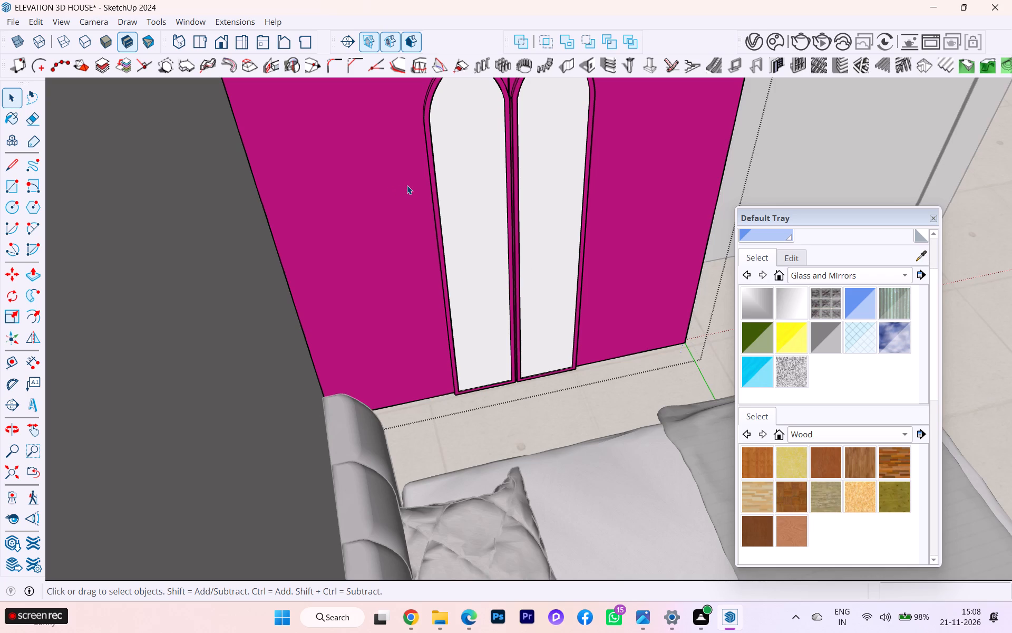
pyautogui.scroll(-4, 441, 196)
pyautogui.scroll(1, 406, 197)
pyautogui.scroll(-2, 406, 197)
pyautogui.scroll(1, 404, 199)
pyautogui.scroll(-1, 446, 208)
pyautogui.moveTo(446, 208); pyautogui.dragTo(410, 229, button='middle')
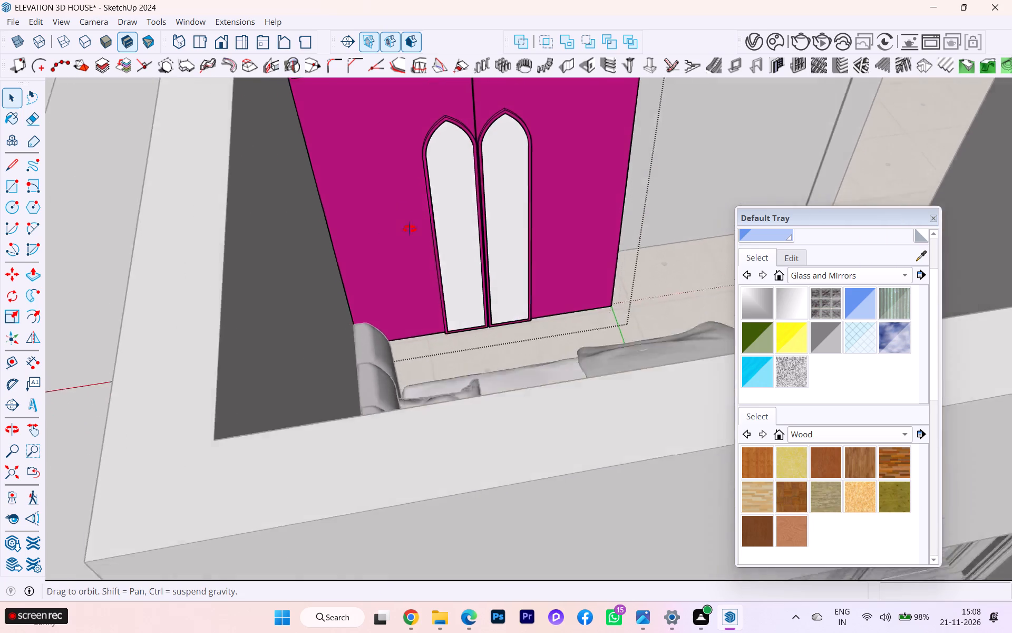
pyautogui.moveTo(410, 229); pyautogui.dragTo(129, 264, button='middle')
pyautogui.scroll(-3, 424, 239)
pyautogui.scroll(1, 427, 240)
pyautogui.scroll(-1, 449, 238)
pyautogui.moveTo(440, 242); pyautogui.dragTo(174, 261, button='middle')
pyautogui.scroll(-6, 547, 248)
pyautogui.doubleClick(284, 217)
# Examine the wardrobe's doors, body and placement beside the bed from several angles above the bedroom.
pyautogui.scroll(2, 651, 245)
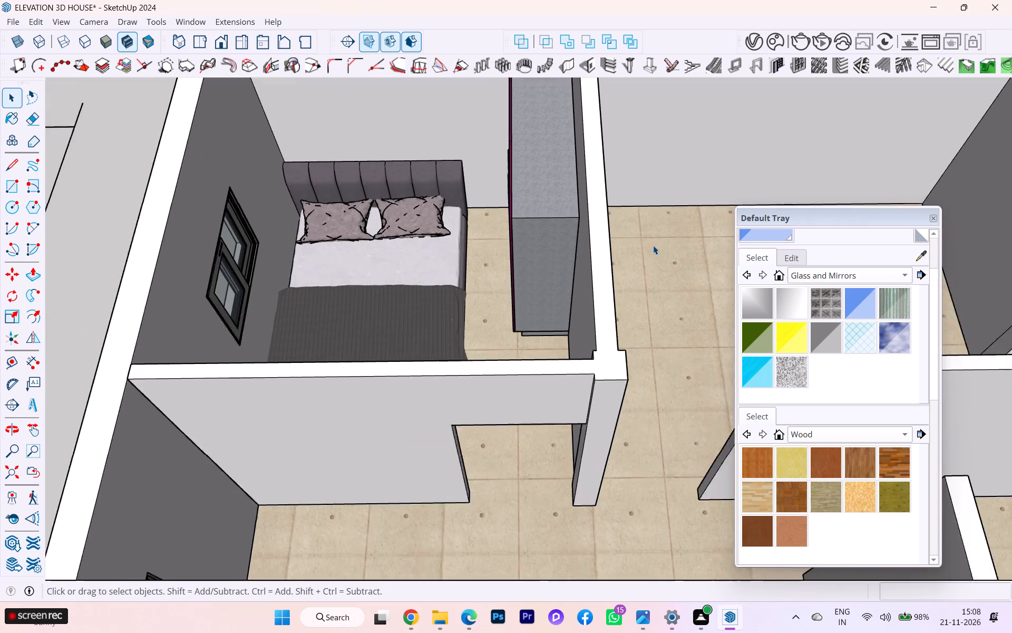
pyautogui.scroll(2, 653, 245)
pyautogui.moveTo(523, 237); pyautogui.dragTo(740, 243, button='middle')
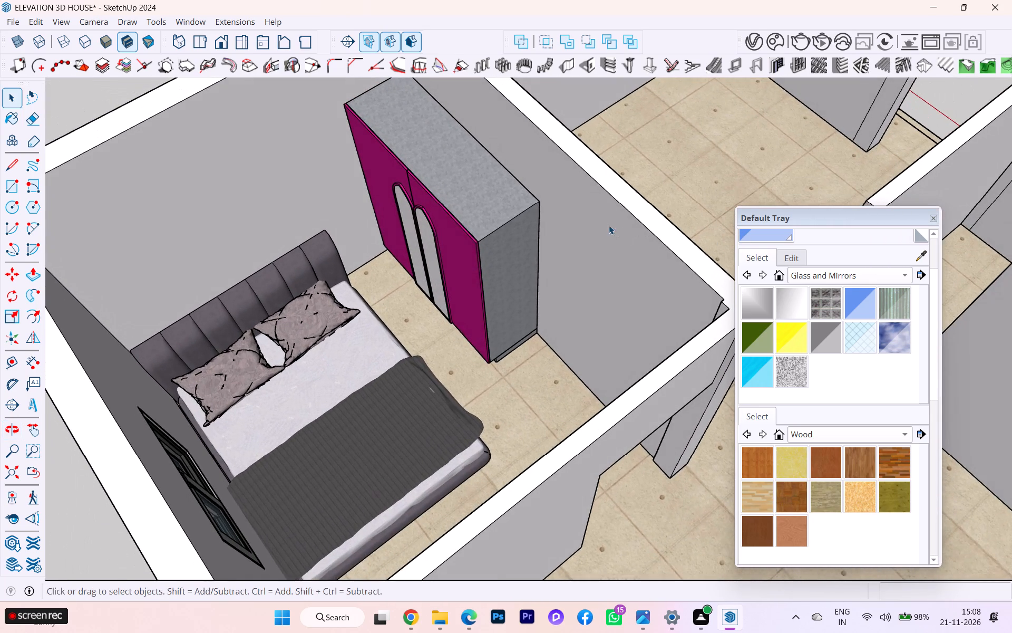
pyautogui.scroll(-2, 609, 225)
pyautogui.moveTo(555, 230); pyautogui.dragTo(404, 229, button='middle')
pyautogui.scroll(-1, 409, 226)
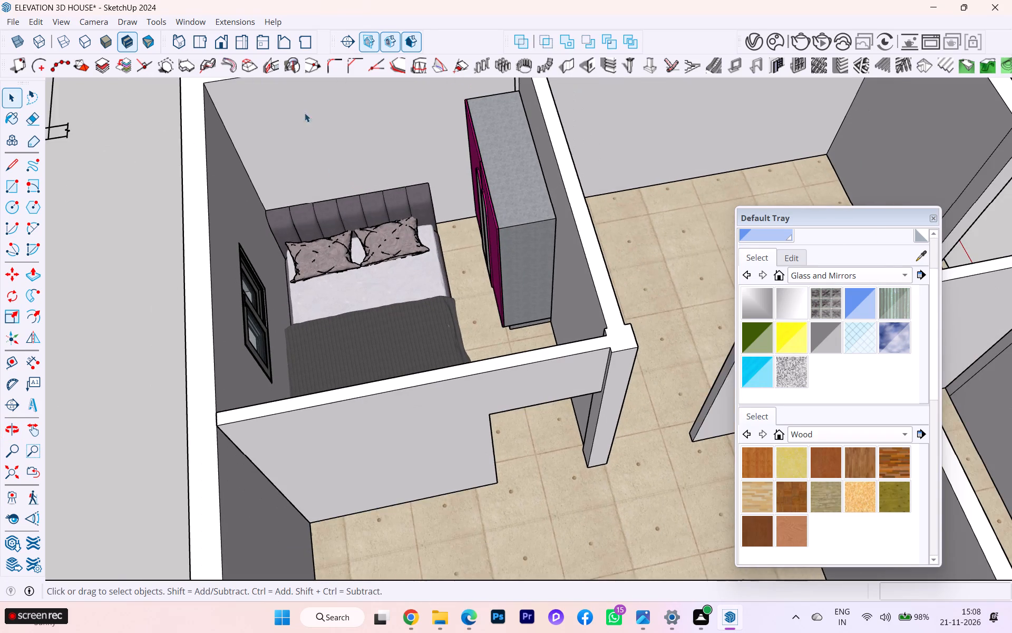
pyautogui.scroll(3, 300, 99)
pyautogui.scroll(-1, 302, 104)
pyautogui.scroll(1, 305, 115)
pyautogui.scroll(-3, 303, 119)
pyautogui.moveTo(300, 124); pyautogui.dragTo(290, 112, button='middle')
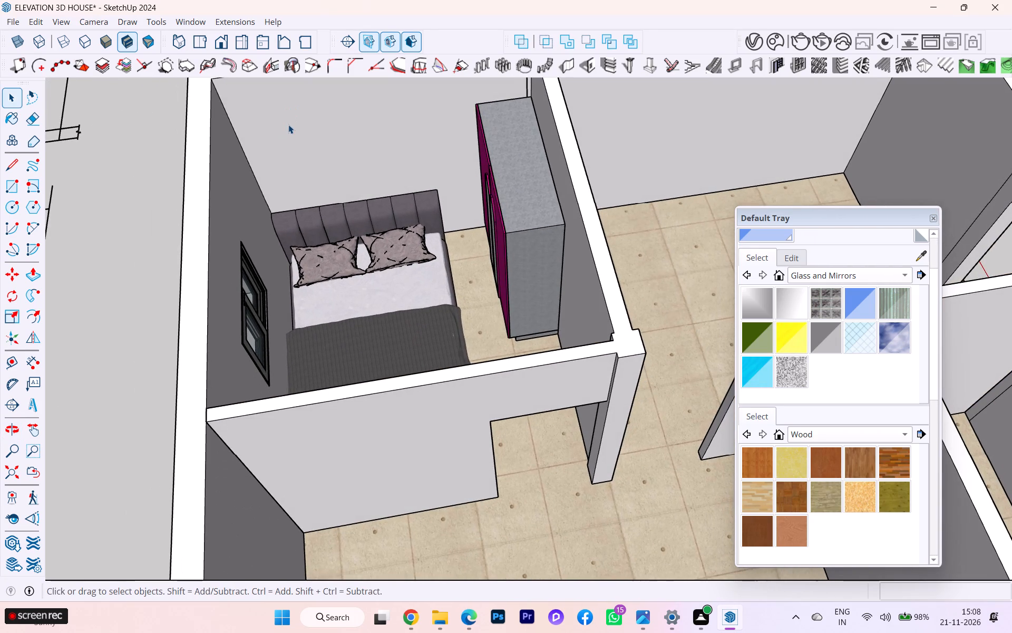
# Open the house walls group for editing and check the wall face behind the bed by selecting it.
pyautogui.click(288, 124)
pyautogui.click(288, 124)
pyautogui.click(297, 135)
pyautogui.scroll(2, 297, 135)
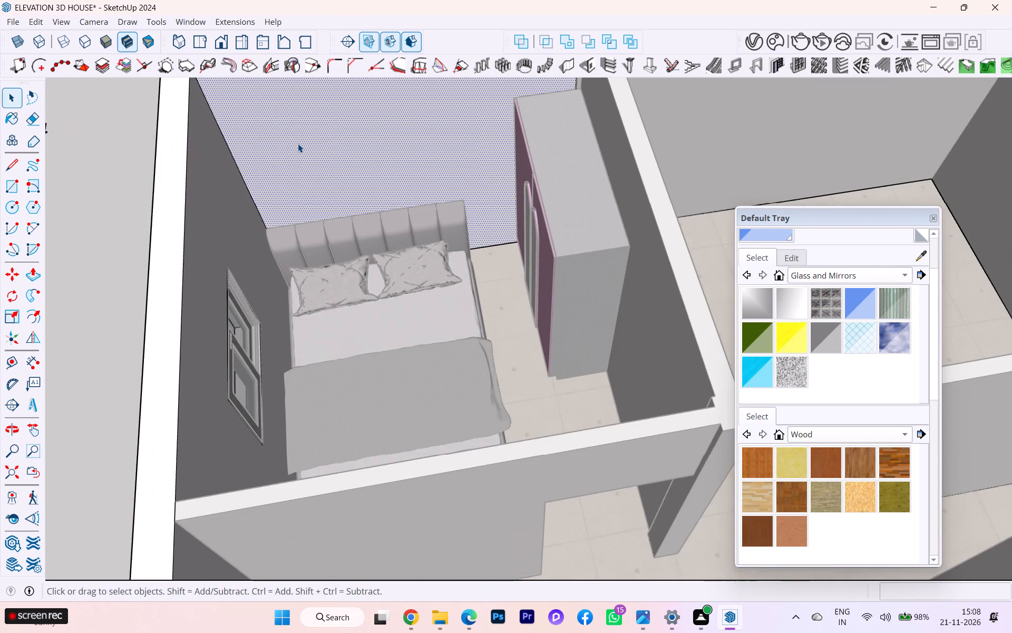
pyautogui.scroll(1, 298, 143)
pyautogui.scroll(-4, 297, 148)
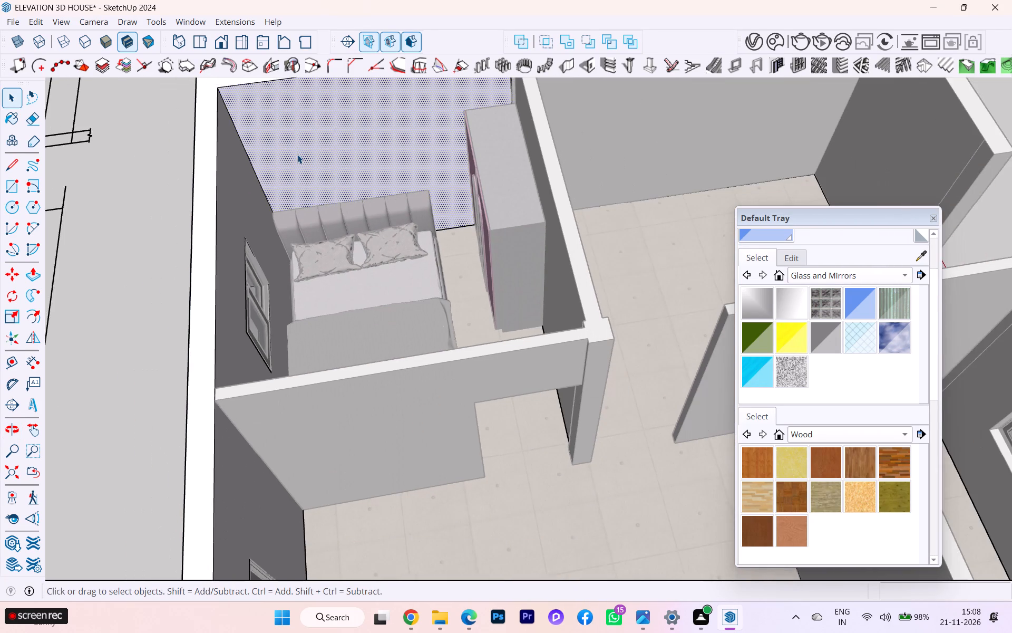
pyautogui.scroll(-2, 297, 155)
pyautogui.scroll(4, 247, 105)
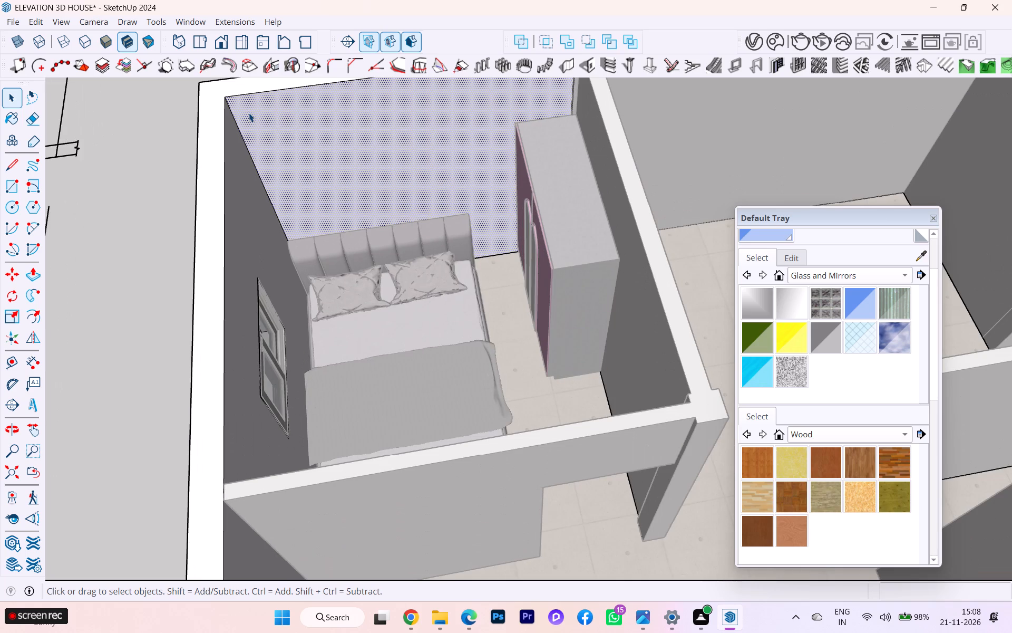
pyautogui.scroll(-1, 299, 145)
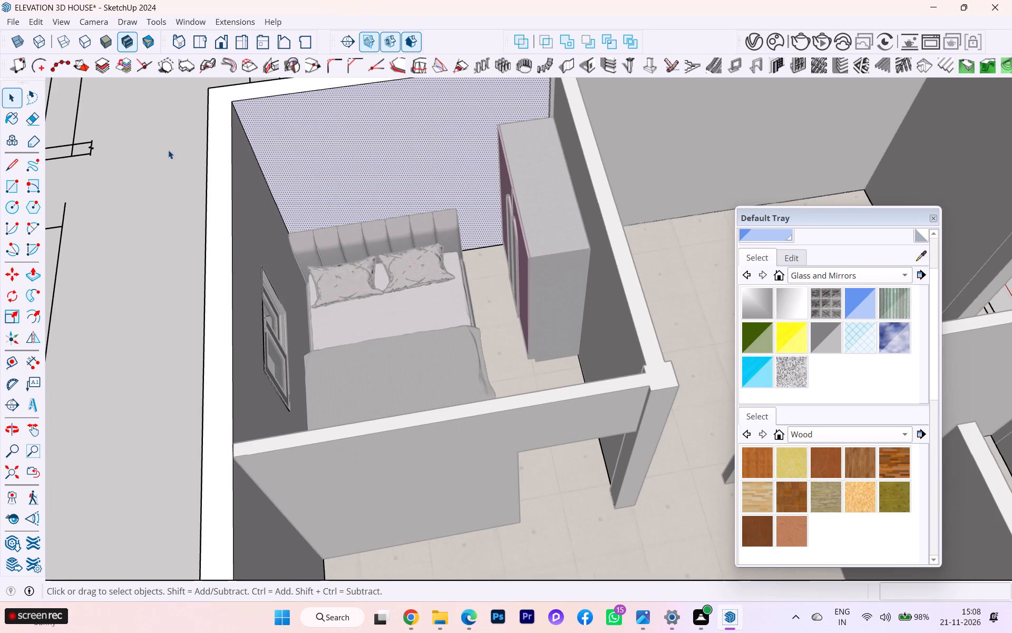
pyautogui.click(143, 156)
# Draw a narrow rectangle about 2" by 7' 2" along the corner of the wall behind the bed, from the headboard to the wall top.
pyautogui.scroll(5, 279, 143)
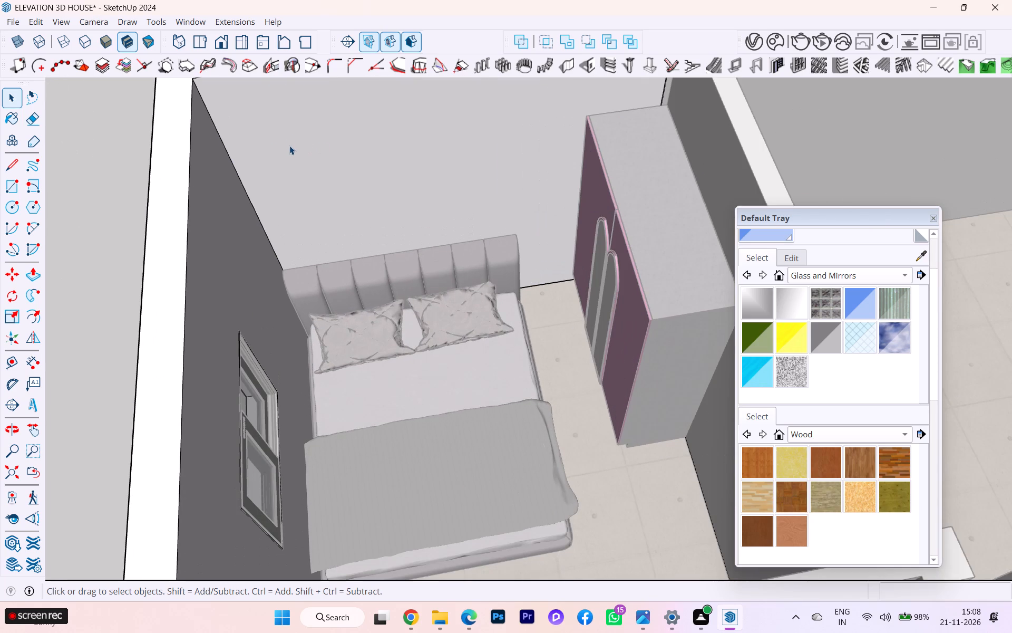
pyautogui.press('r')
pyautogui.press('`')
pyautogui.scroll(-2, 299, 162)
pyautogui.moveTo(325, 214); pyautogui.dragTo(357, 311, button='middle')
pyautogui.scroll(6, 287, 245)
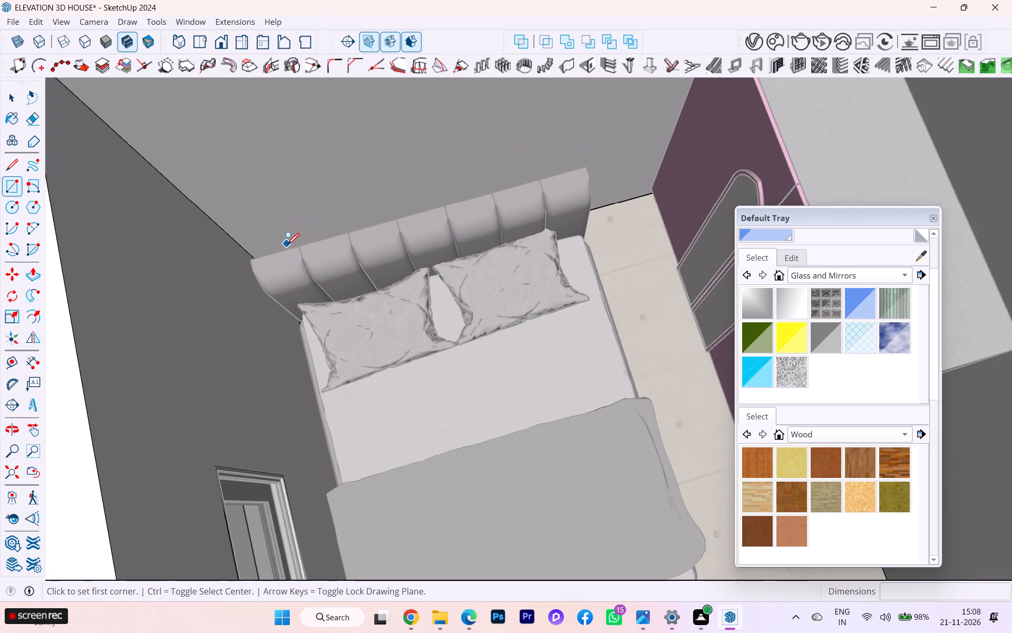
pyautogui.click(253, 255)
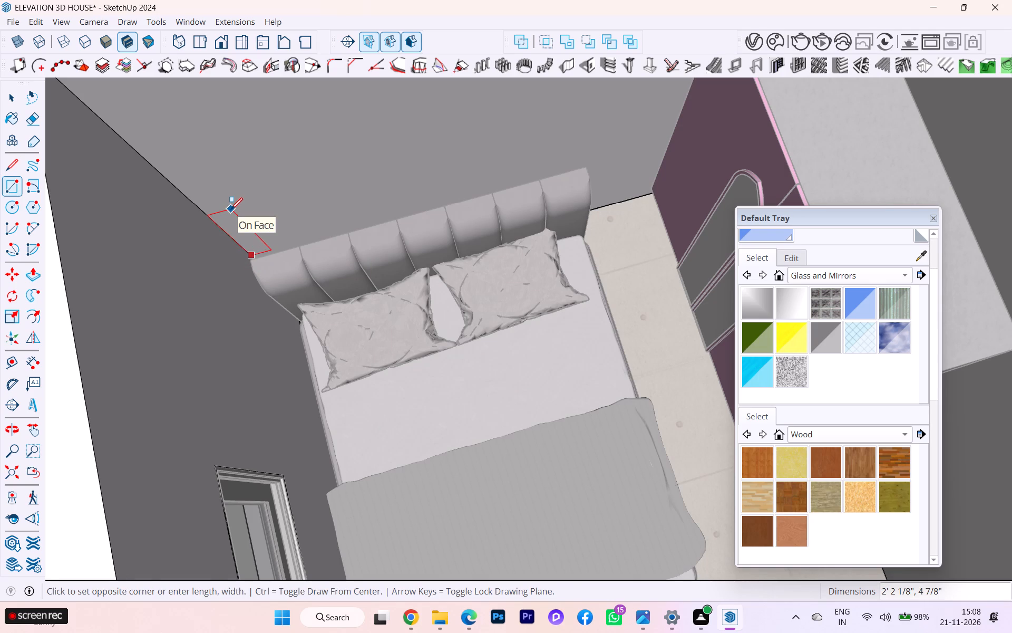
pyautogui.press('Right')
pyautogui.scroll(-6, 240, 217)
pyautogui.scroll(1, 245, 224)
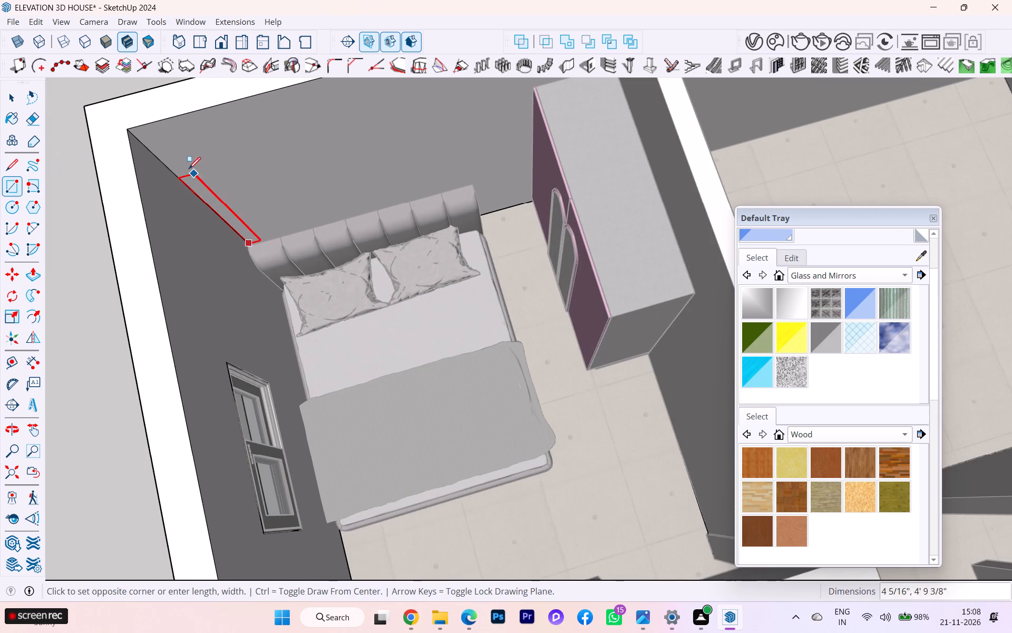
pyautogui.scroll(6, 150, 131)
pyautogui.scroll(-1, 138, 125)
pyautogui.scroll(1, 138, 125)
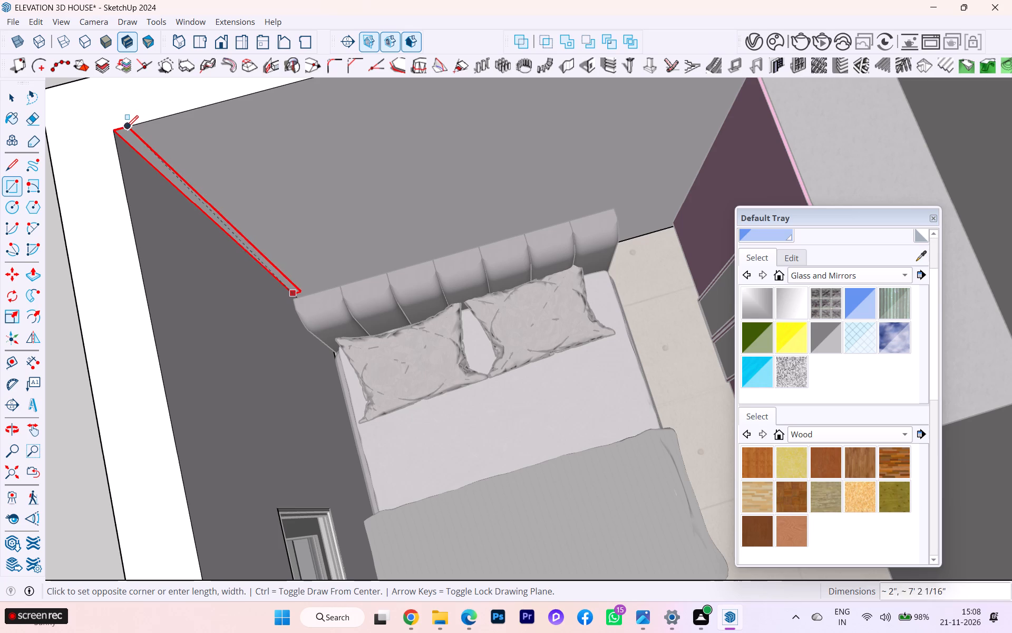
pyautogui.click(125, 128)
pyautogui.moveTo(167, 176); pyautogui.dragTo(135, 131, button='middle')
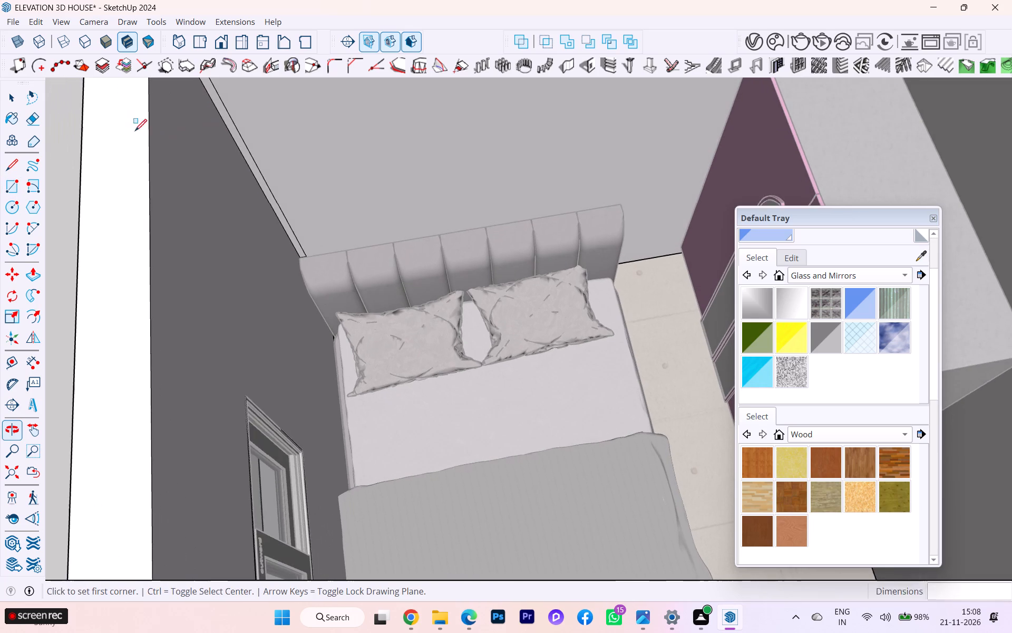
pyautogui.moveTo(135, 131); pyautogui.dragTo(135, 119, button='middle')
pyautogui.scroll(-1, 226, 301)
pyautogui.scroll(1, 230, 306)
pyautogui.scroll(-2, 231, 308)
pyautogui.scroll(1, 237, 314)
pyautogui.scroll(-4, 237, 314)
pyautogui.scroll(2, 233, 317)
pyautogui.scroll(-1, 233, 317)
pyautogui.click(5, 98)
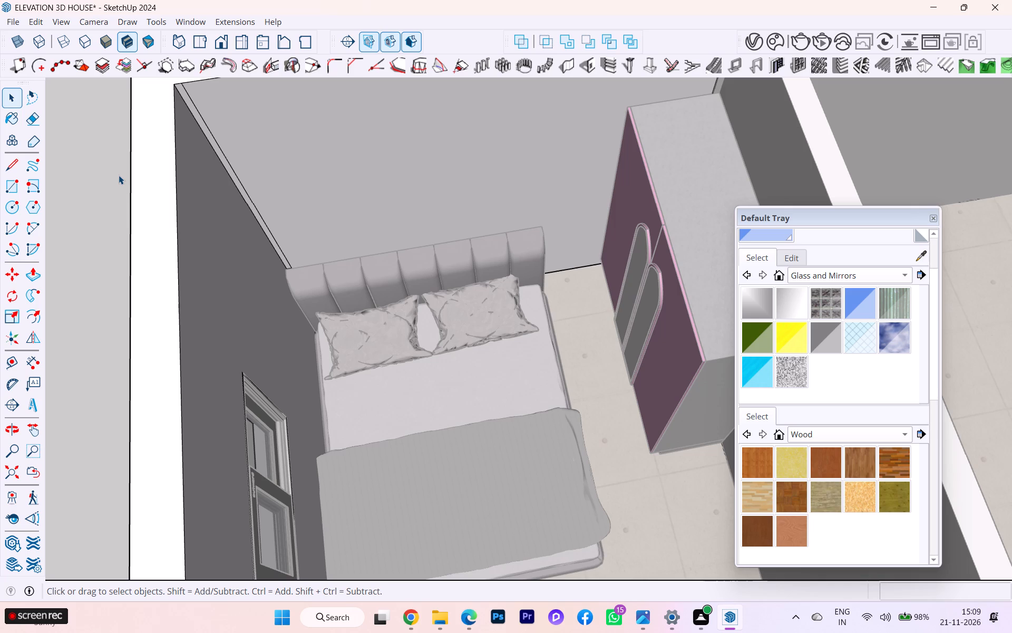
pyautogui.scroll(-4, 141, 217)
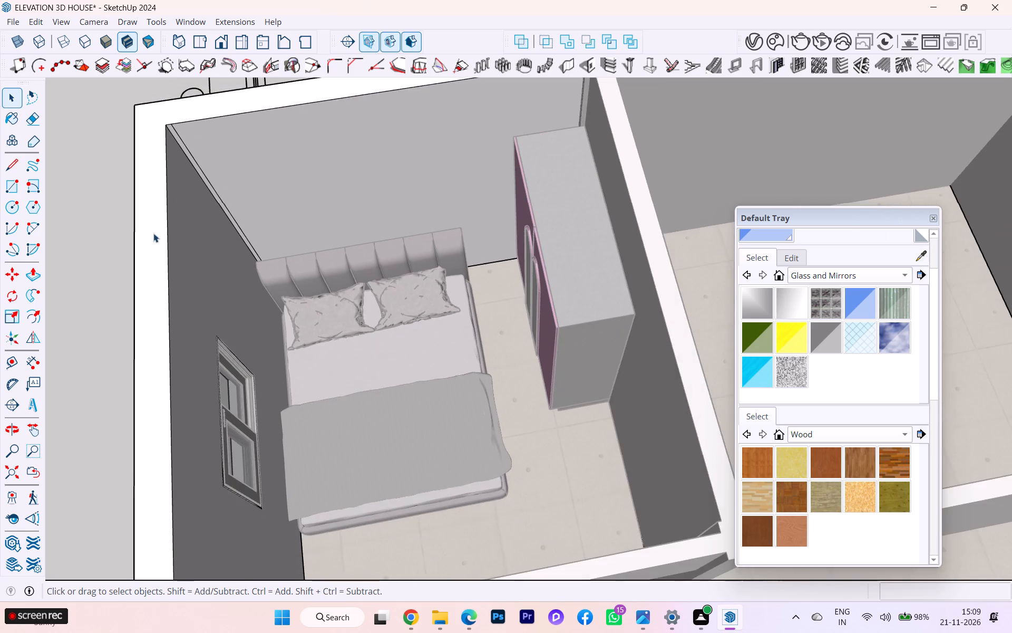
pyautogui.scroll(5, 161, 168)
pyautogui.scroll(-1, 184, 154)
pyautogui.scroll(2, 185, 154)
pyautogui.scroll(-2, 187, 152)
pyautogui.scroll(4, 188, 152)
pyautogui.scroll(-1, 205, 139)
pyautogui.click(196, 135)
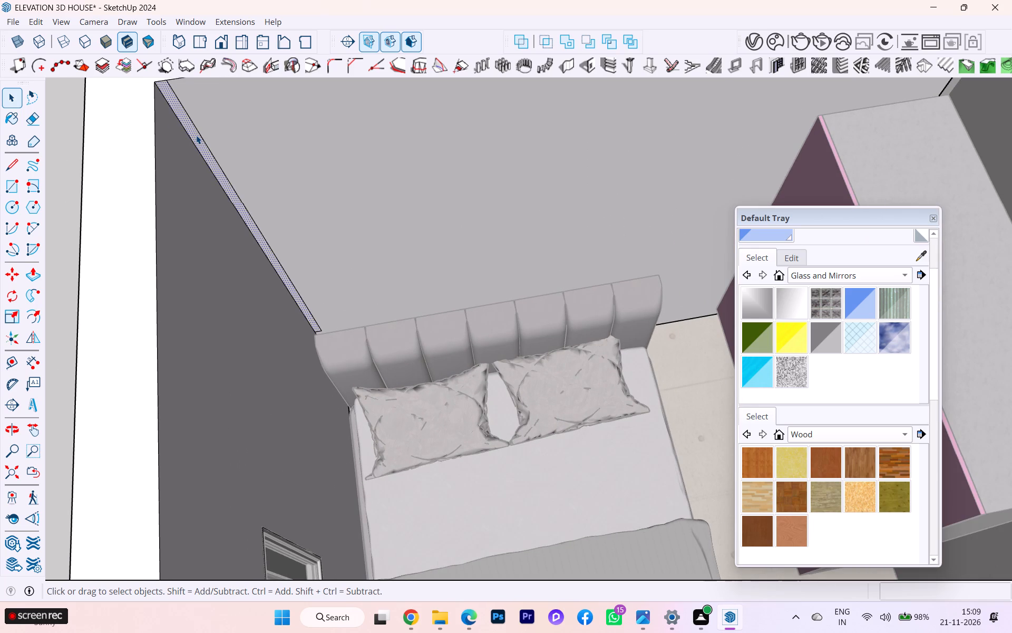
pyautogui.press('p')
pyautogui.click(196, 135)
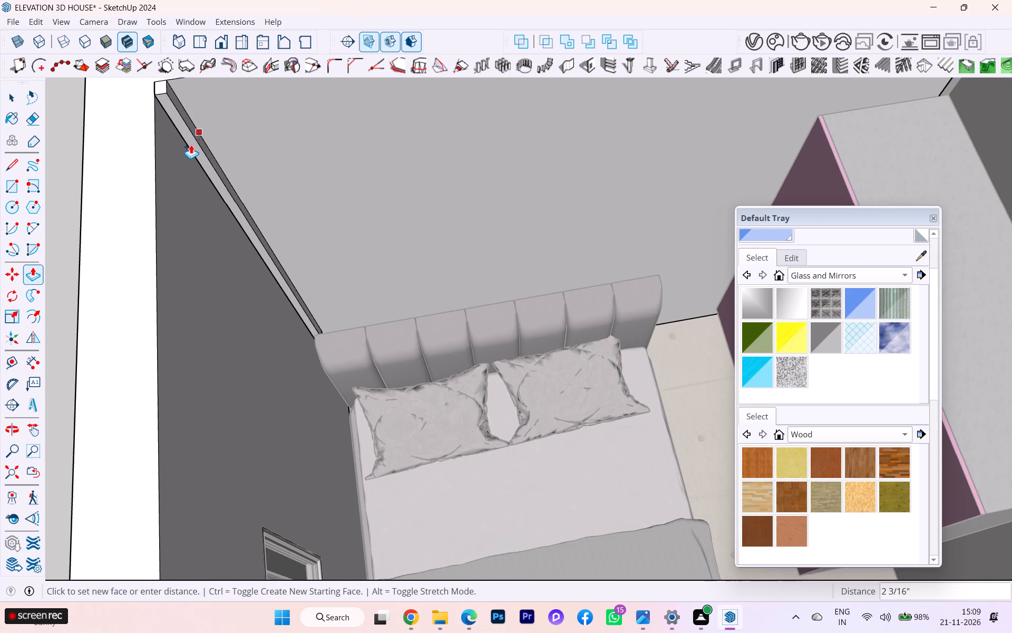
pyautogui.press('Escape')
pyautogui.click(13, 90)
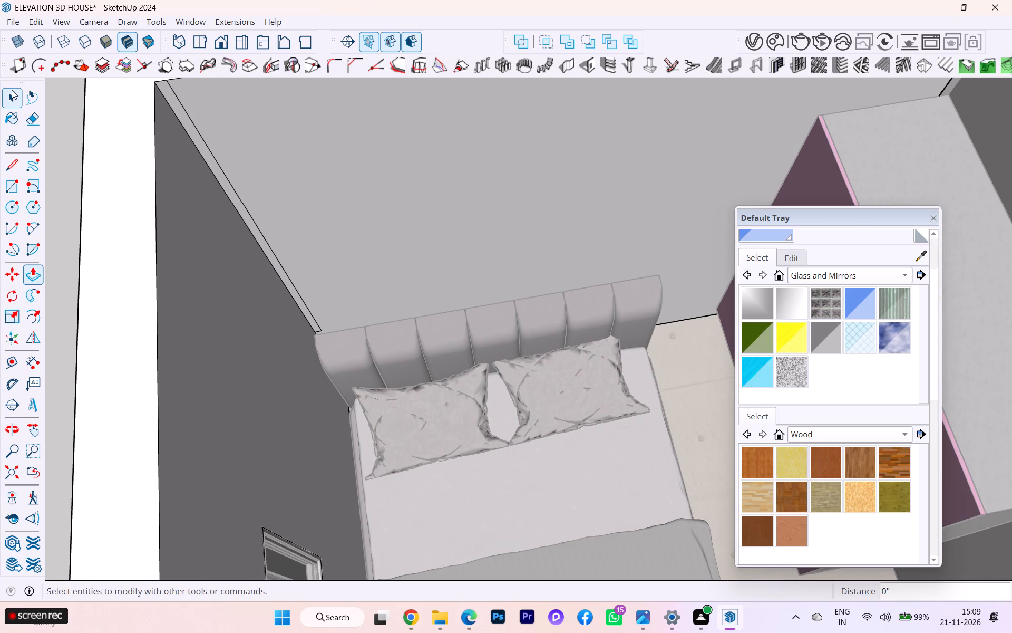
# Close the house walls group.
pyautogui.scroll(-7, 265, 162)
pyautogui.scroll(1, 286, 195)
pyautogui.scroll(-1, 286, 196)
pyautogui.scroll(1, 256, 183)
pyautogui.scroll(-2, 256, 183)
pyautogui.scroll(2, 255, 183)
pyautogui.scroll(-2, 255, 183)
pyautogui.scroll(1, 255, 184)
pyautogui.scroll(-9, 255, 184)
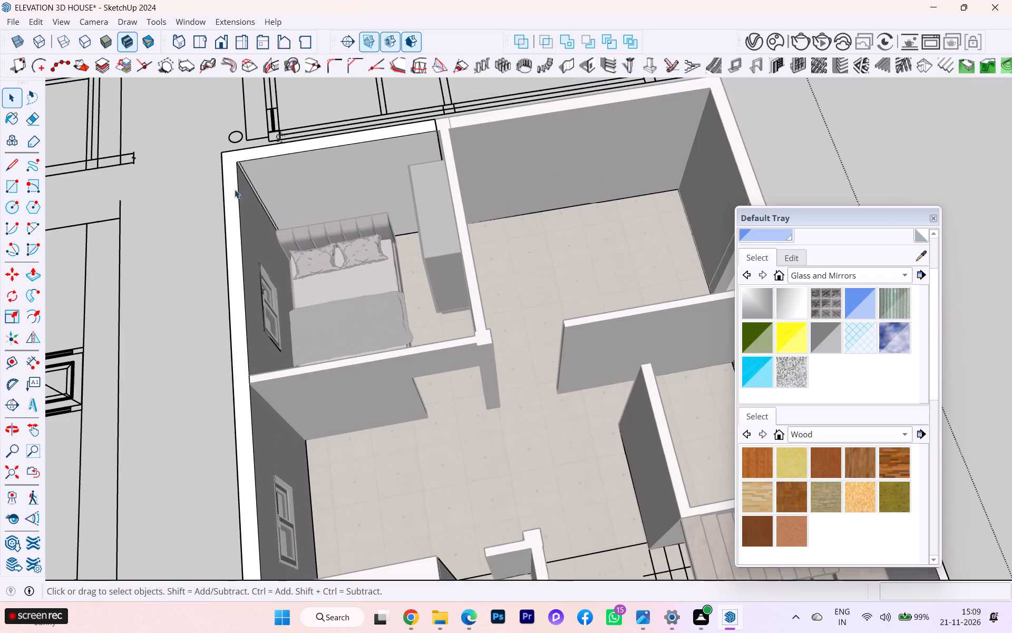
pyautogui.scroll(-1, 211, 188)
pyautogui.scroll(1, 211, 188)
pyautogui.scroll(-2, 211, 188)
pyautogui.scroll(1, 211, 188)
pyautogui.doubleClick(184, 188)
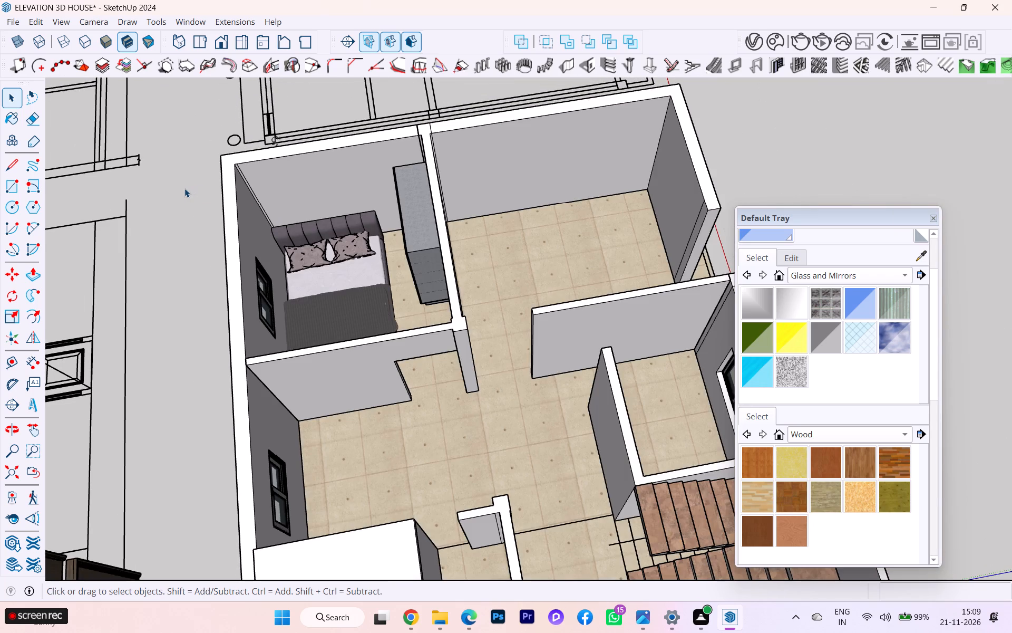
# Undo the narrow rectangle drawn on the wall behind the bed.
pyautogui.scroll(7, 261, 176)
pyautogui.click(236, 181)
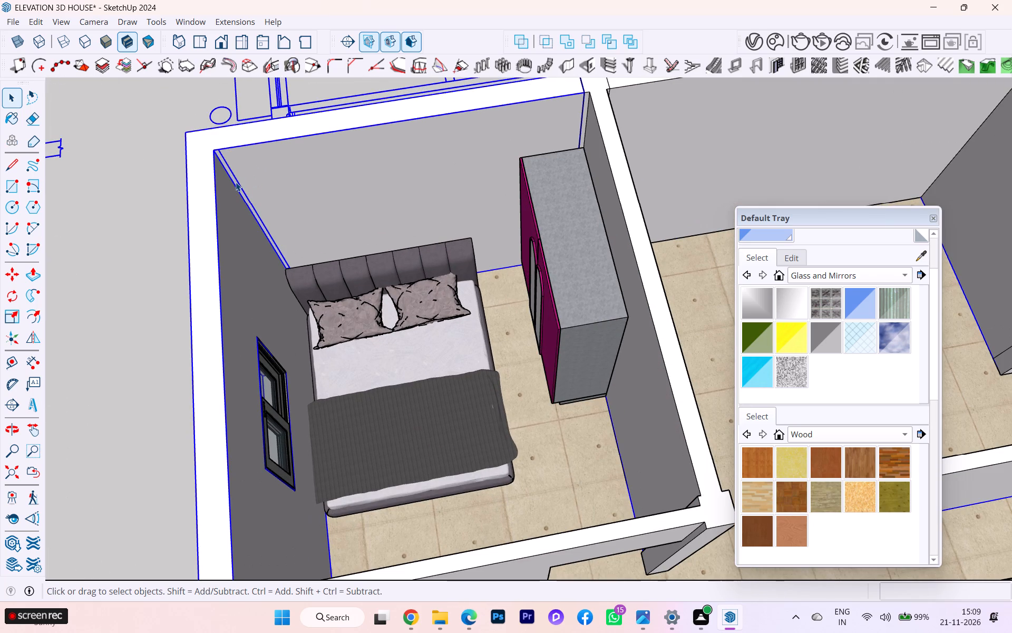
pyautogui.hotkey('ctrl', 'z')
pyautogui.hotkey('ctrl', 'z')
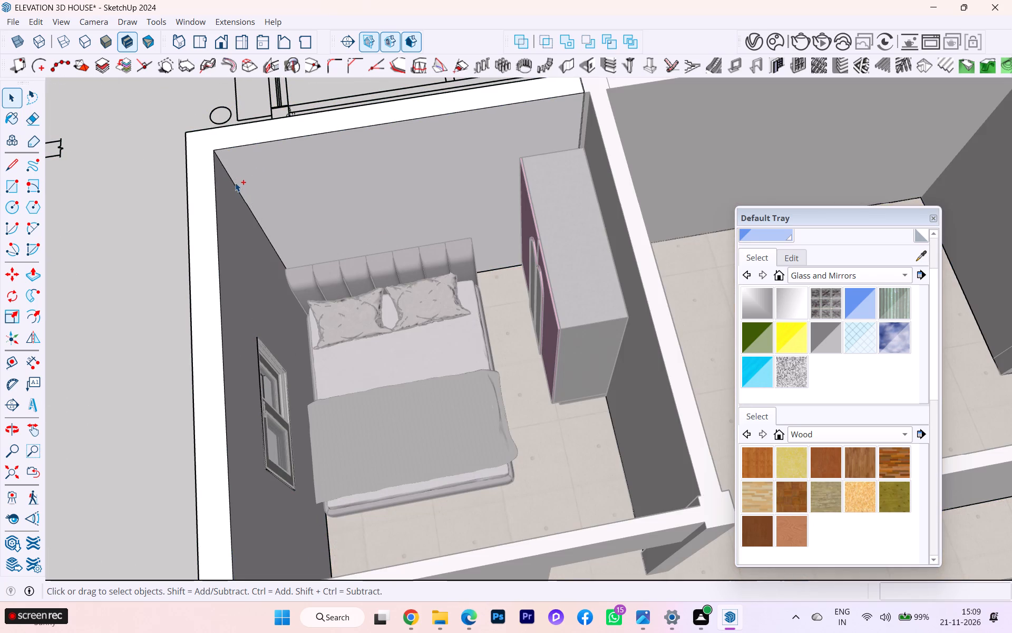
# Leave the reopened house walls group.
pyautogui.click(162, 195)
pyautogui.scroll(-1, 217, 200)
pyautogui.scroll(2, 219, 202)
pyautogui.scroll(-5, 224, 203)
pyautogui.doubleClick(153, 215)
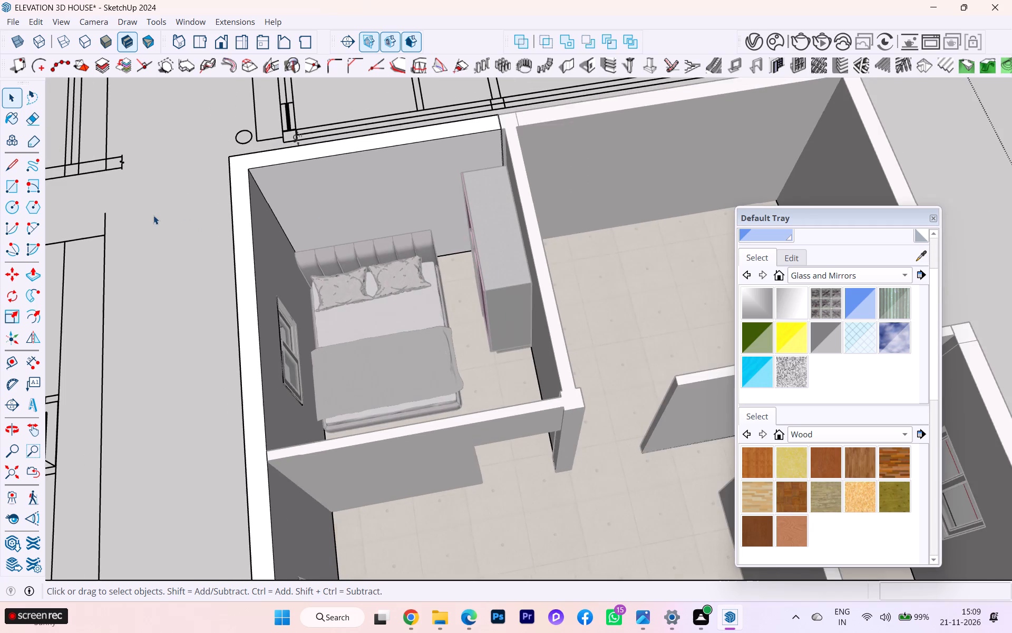
# Draw a vertical rectangle about 7 1/4" by 6' on the wall behind the bed, starting from its upper corner beside the window wall.
pyautogui.scroll(4, 252, 197)
pyautogui.press('r')
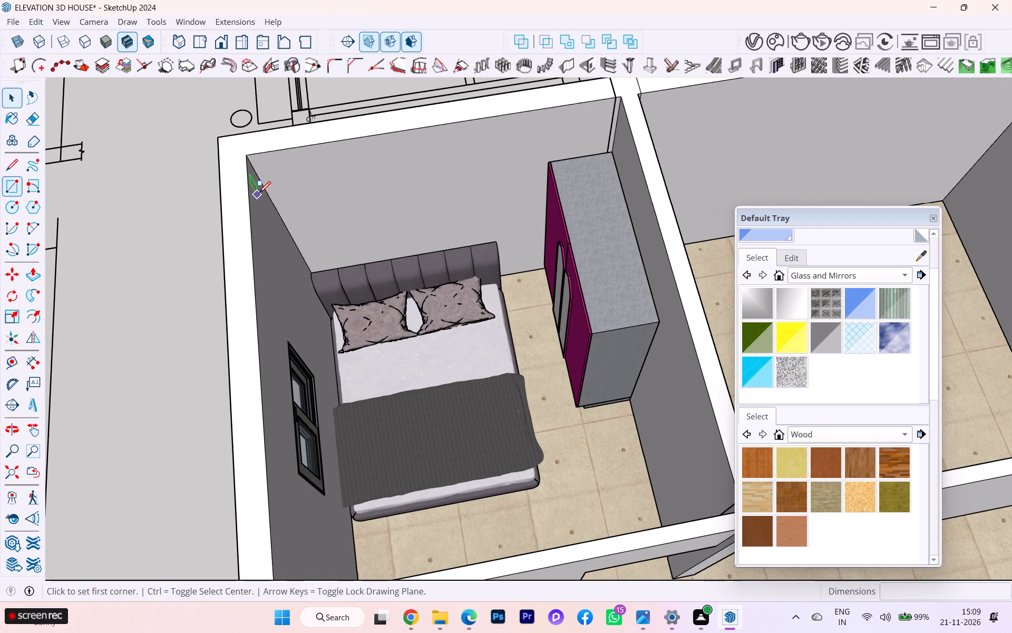
pyautogui.press('Right')
pyautogui.click(251, 158)
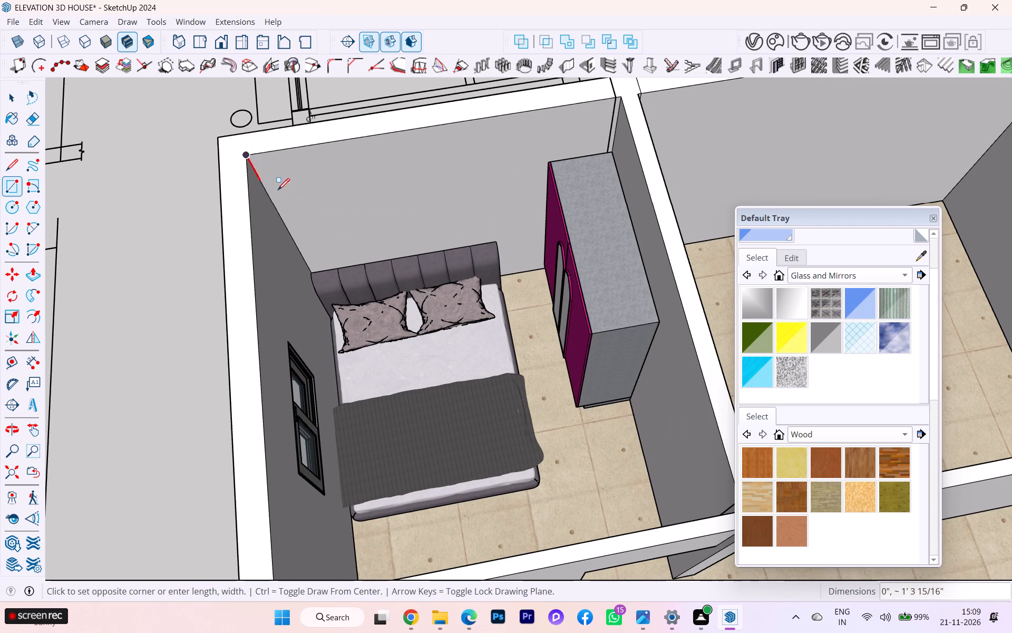
pyautogui.click(322, 255)
# Move the rectangle's long outer edge 6" toward the room corner to narrow it into a thin strip.
pyautogui.scroll(2, 301, 210)
pyautogui.scroll(-3, 301, 210)
pyautogui.scroll(4, 301, 210)
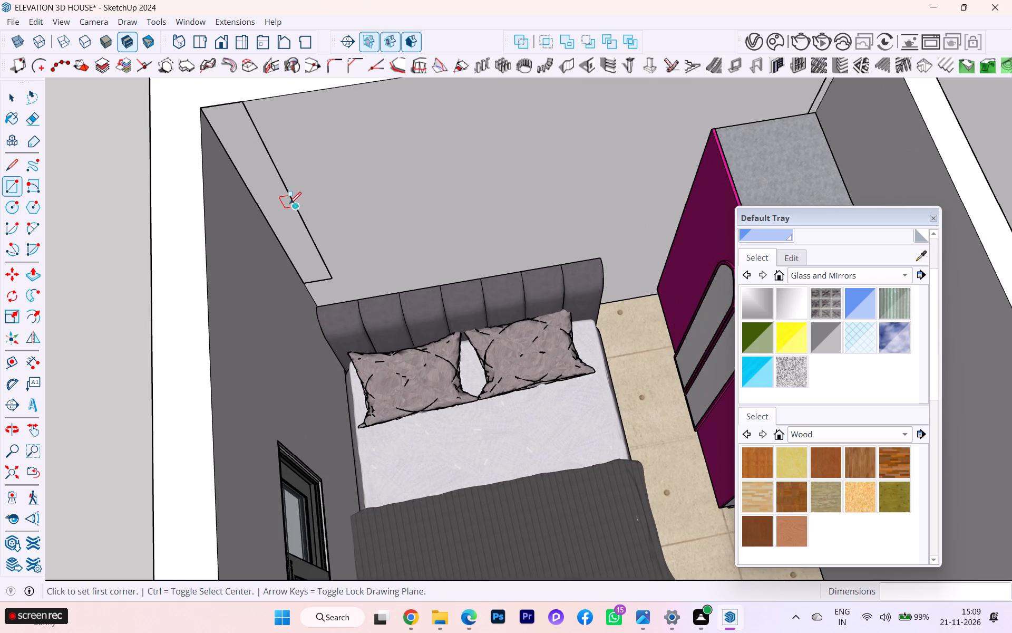
pyautogui.click(4, 90)
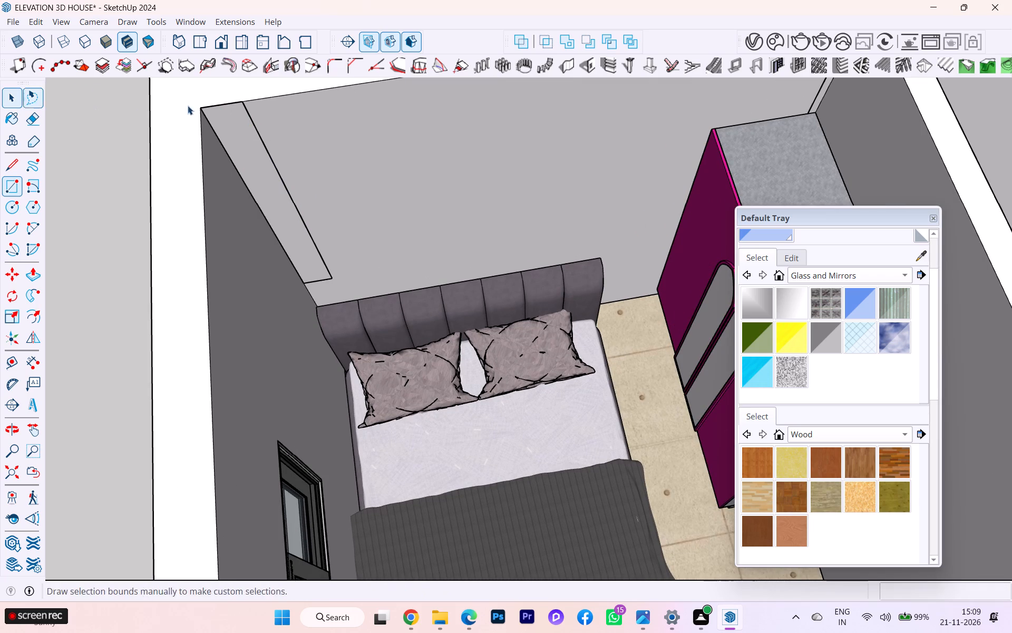
pyautogui.click(249, 113)
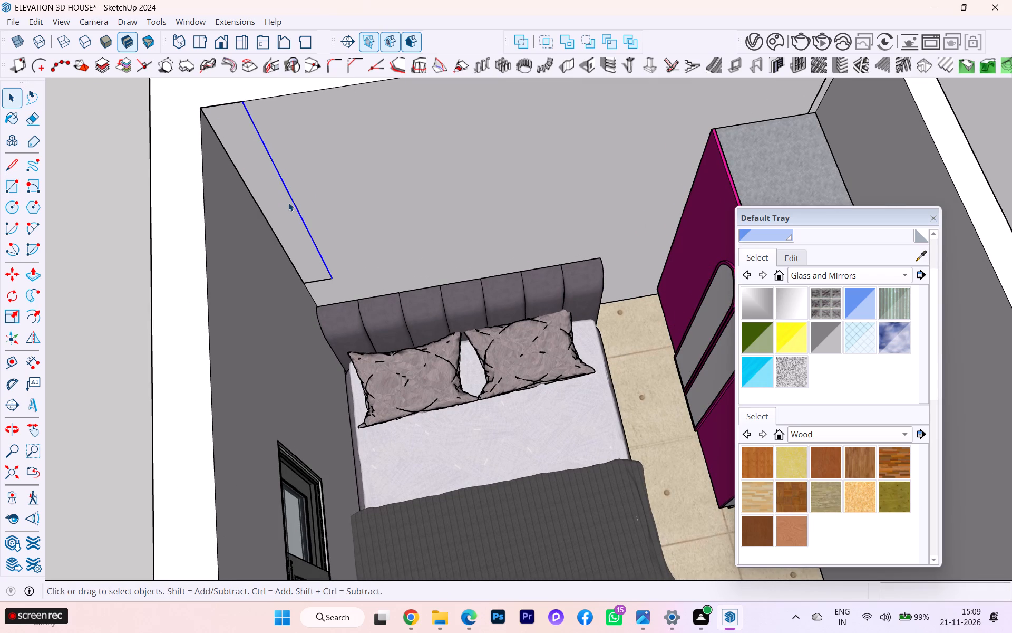
pyautogui.press('m')
pyautogui.scroll(4, 300, 219)
pyautogui.click(338, 294)
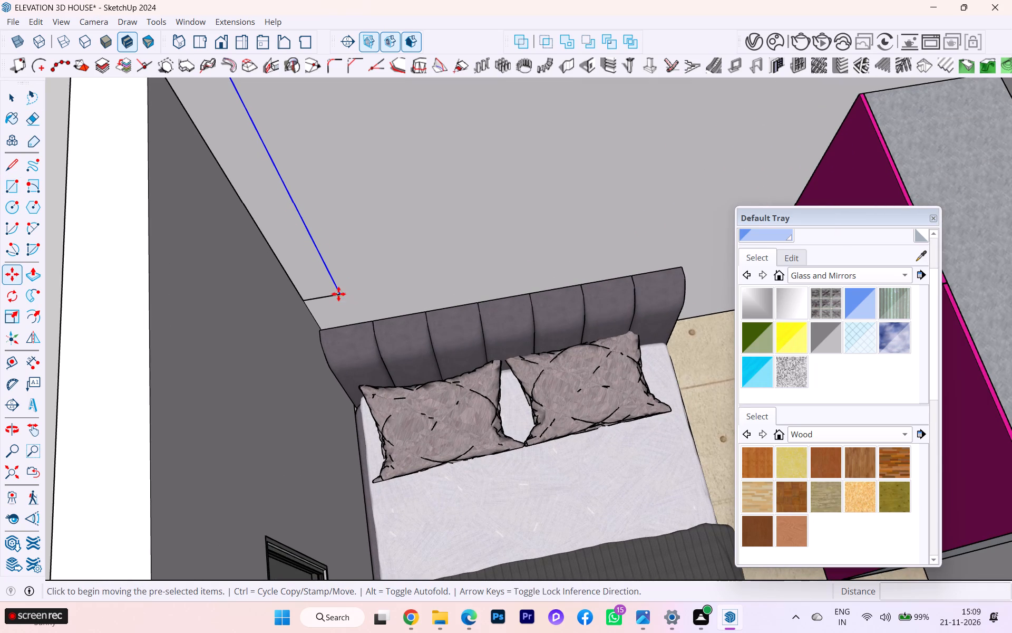
pyautogui.click(310, 295)
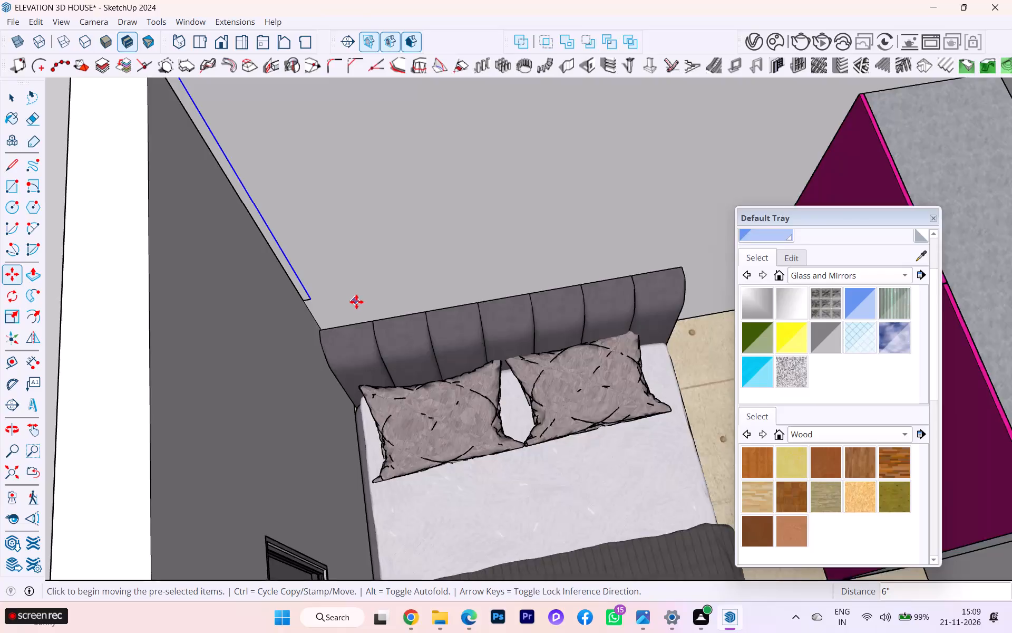
pyautogui.scroll(-3, 358, 302)
pyautogui.click(7, 95)
pyautogui.click(100, 198)
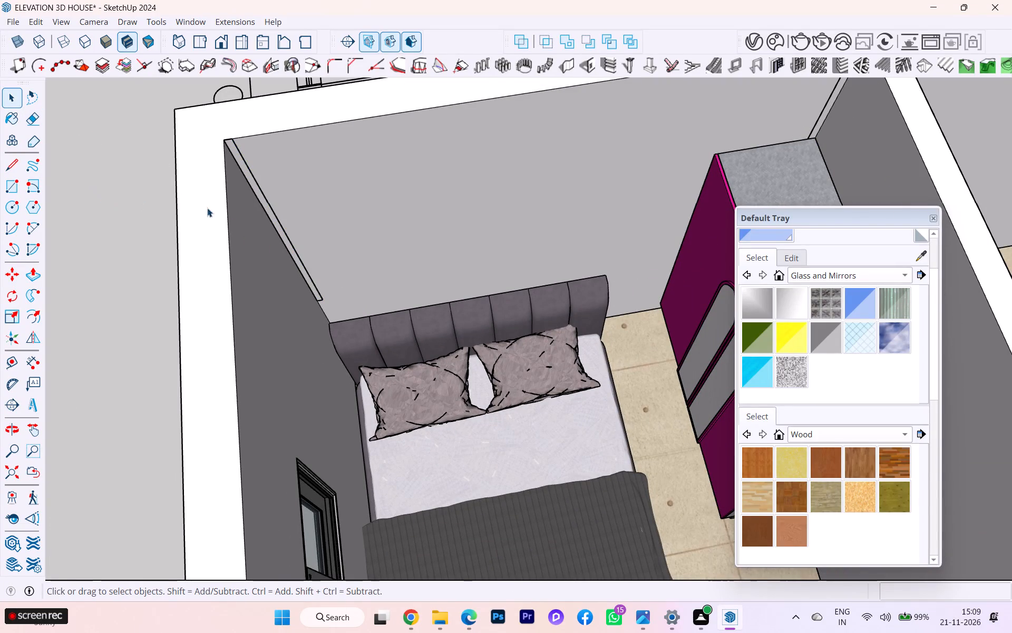
# Make the narrow strip's face and its edges into a component, keeping the default settings.
pyautogui.scroll(3, 240, 208)
pyautogui.click(265, 188)
pyautogui.doubleClick(265, 188)
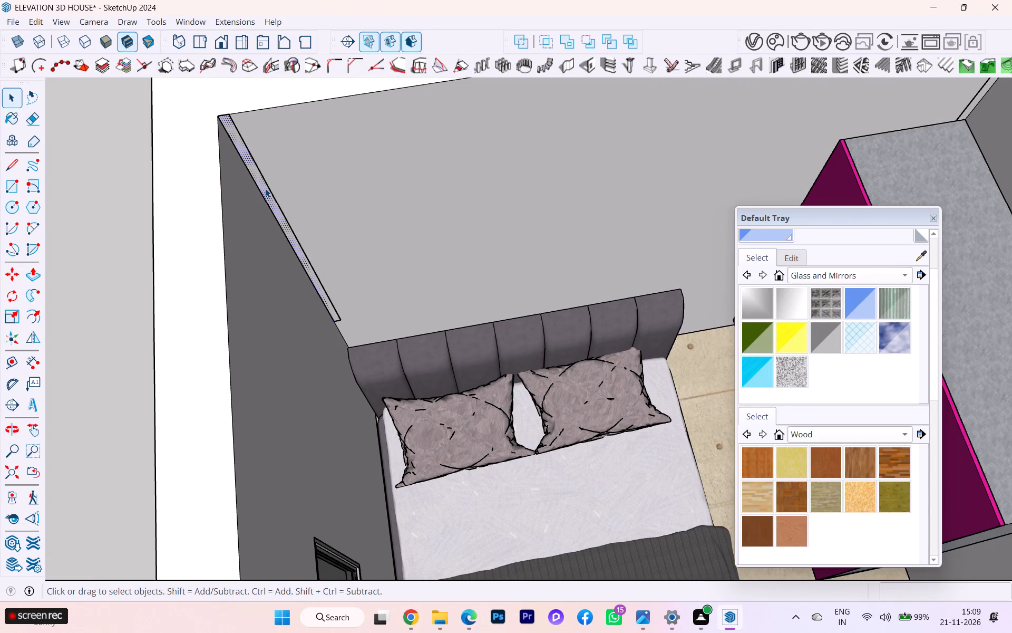
pyautogui.rightClick(265, 188)
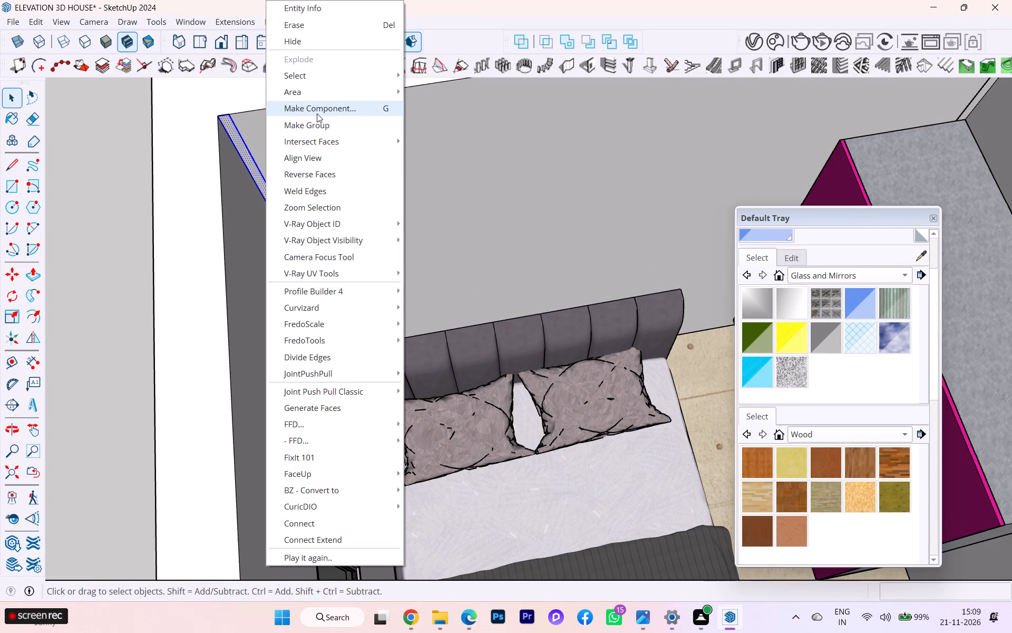
pyautogui.click(317, 113)
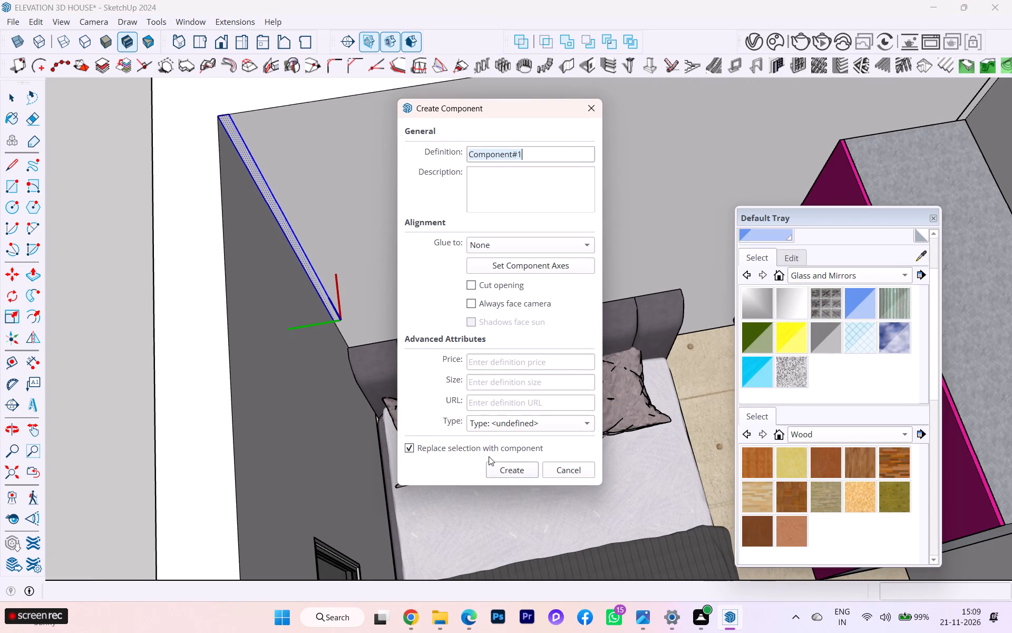
pyautogui.click(494, 466)
# Open the strip component for editing.
pyautogui.scroll(1, 334, 318)
pyautogui.doubleClick(336, 311)
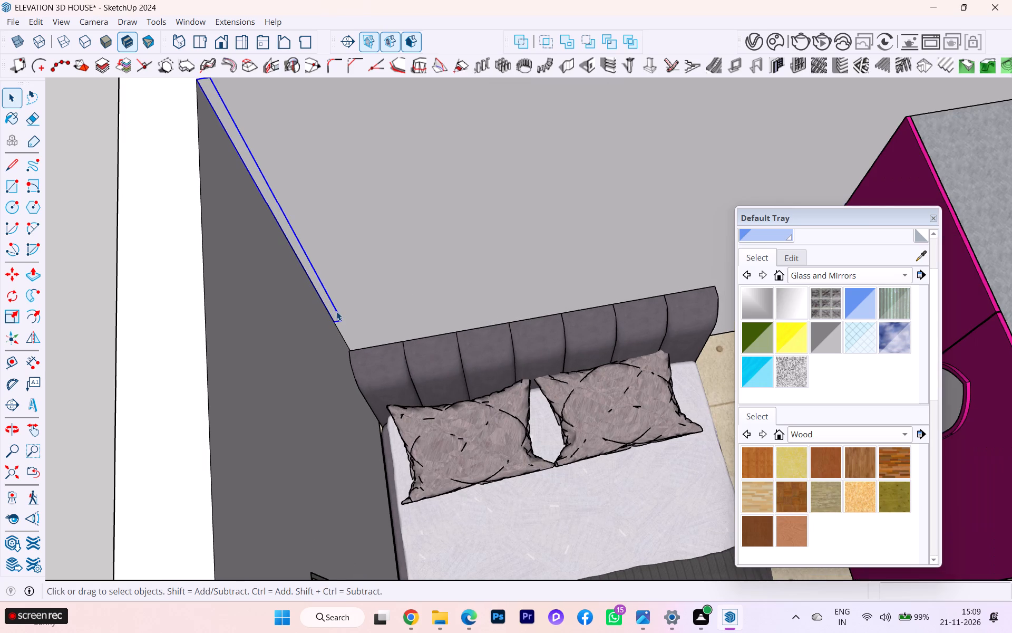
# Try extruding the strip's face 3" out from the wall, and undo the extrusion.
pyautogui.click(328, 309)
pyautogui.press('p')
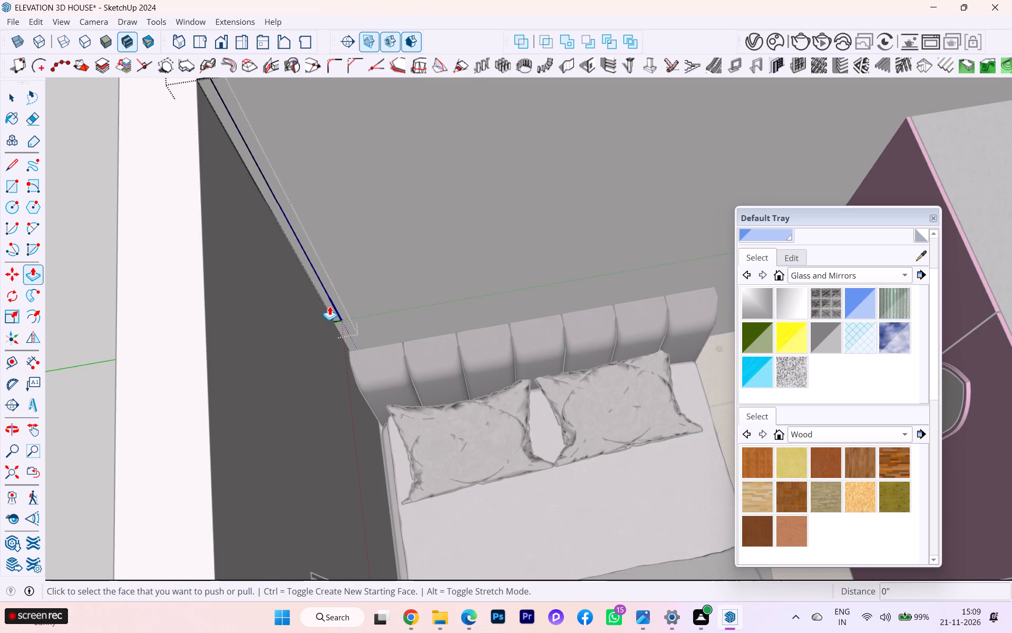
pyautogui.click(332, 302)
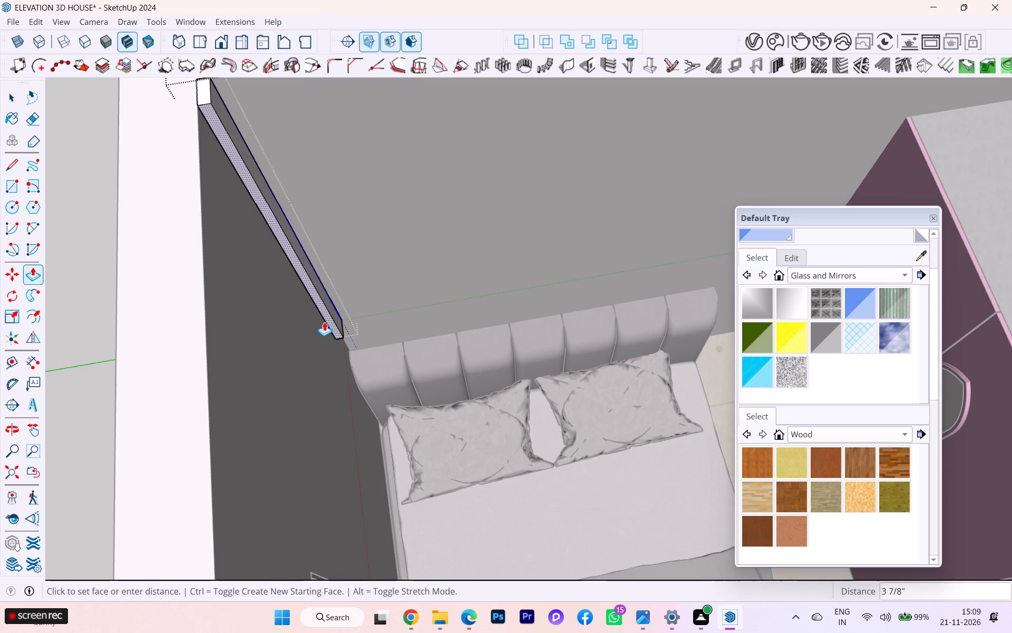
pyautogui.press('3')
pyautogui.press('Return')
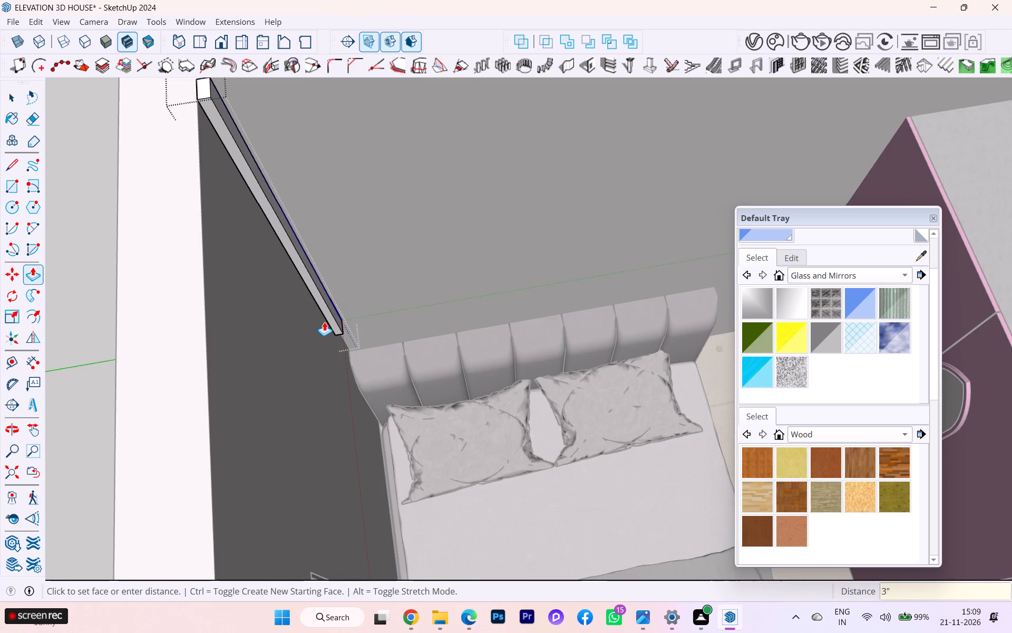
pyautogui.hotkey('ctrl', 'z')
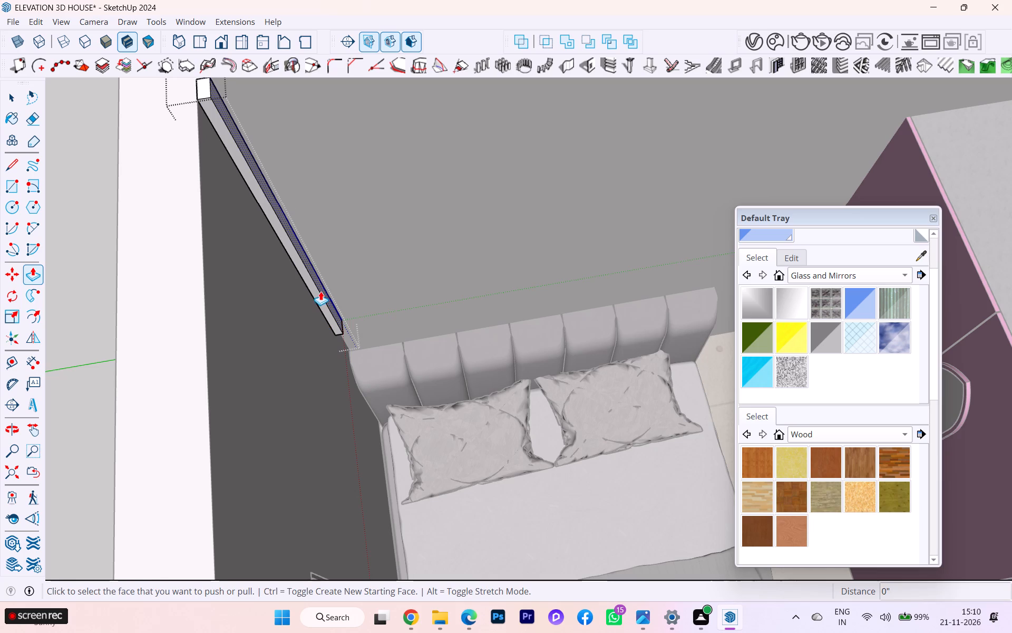
# Extrude the strip's face 1" out from the wall and close the component.
pyautogui.click(318, 287)
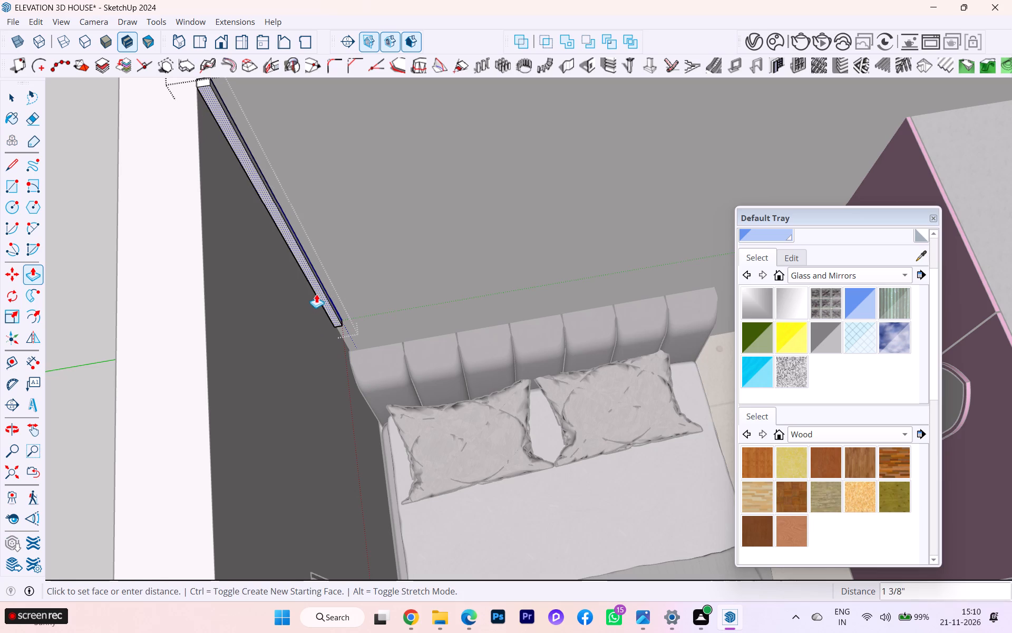
pyautogui.press('1')
pyautogui.press('Return')
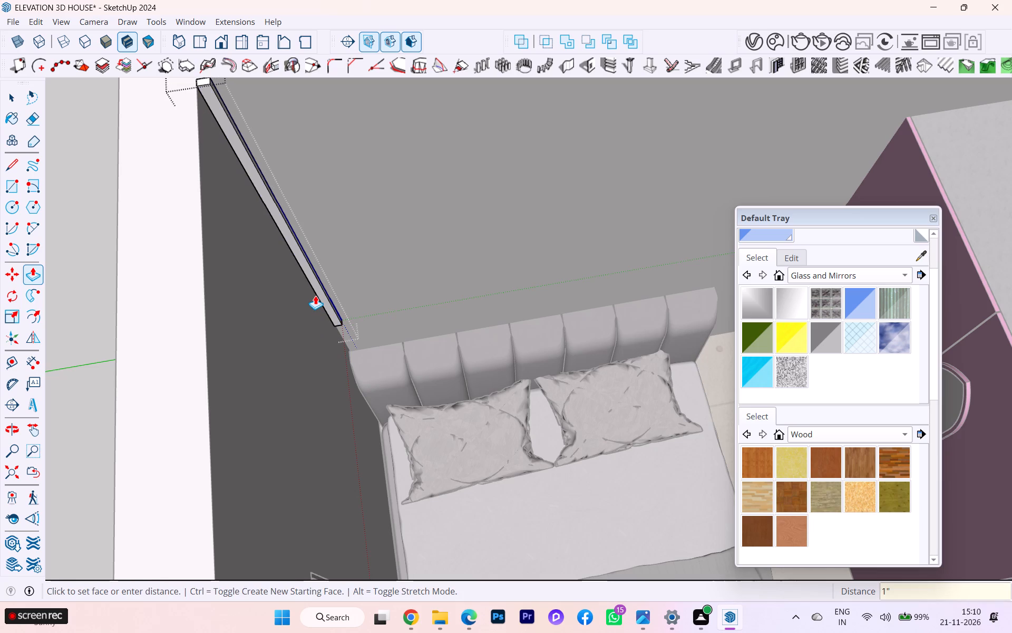
pyautogui.click(22, 99)
pyautogui.click(97, 139)
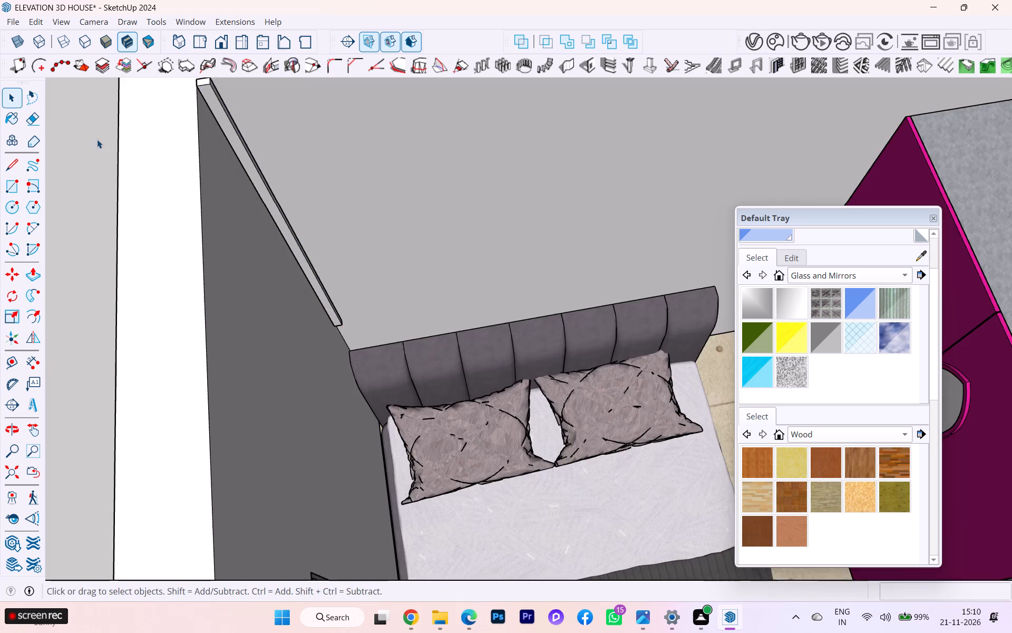
# Hide the bed component to clear the wall behind it.
pyautogui.scroll(-2, 128, 185)
pyautogui.moveTo(175, 209); pyautogui.dragTo(90, 125, button='middle')
pyautogui.scroll(-5, 210, 258)
pyautogui.scroll(1, 232, 273)
pyautogui.scroll(-3, 232, 273)
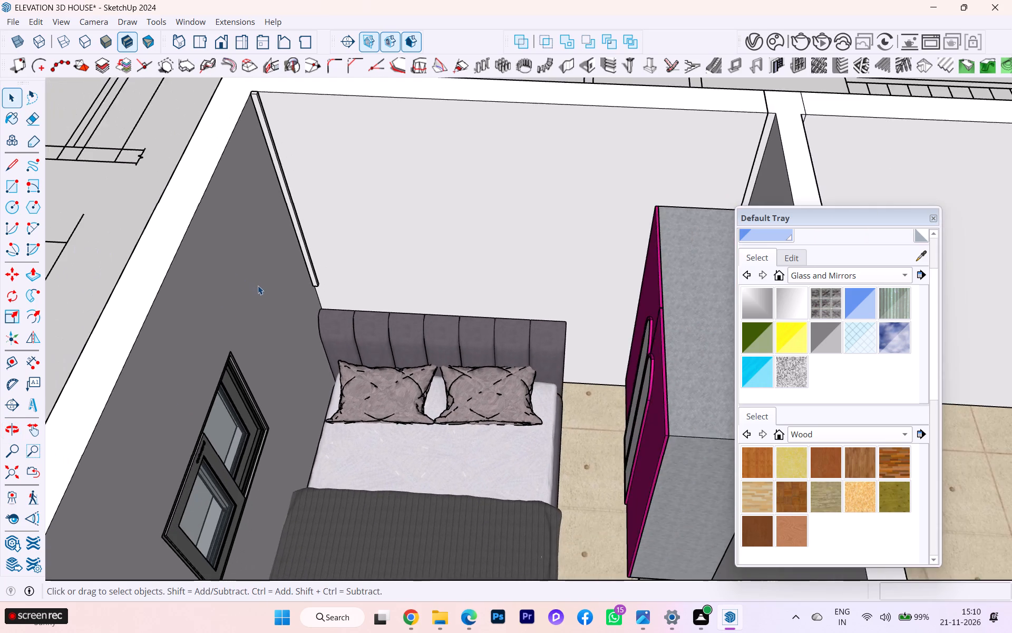
pyautogui.scroll(-2, 260, 287)
pyautogui.scroll(1, 310, 222)
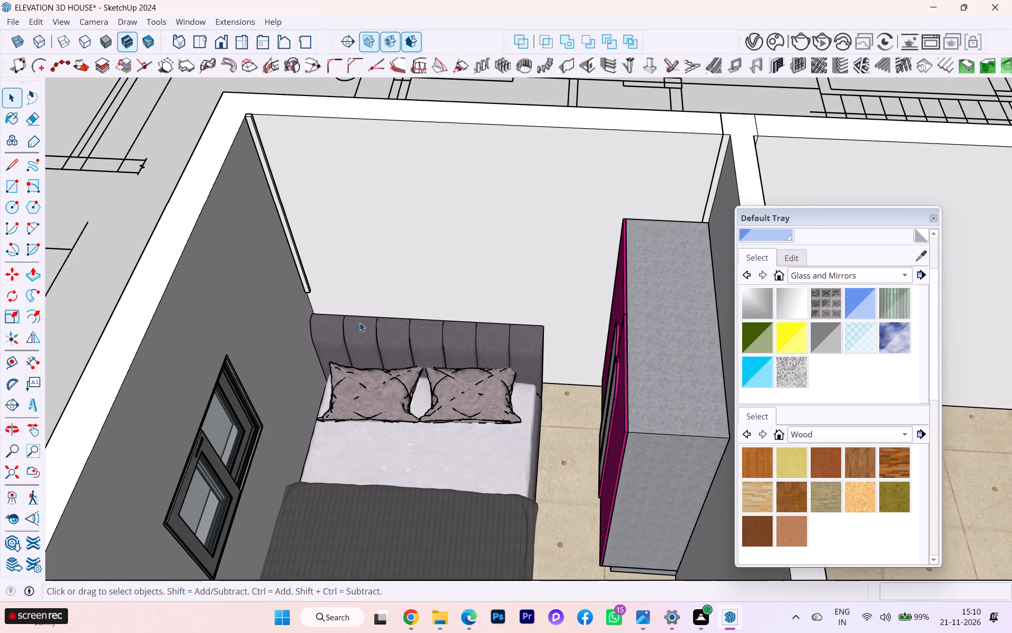
pyautogui.click(361, 332)
pyautogui.scroll(-4, 362, 335)
pyautogui.rightClick(384, 360)
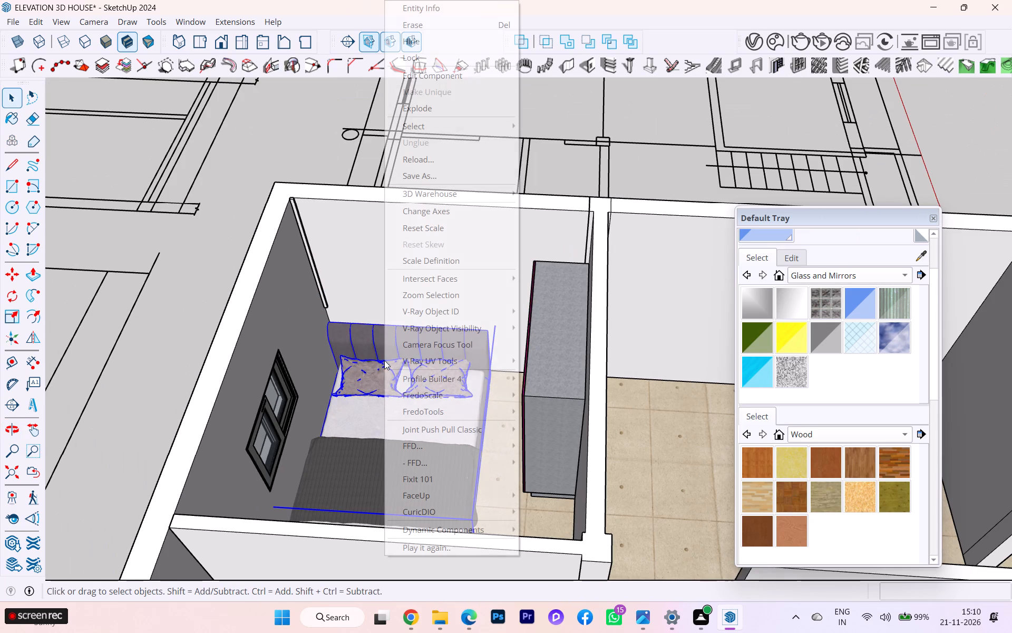
pyautogui.click(418, 41)
# Inside the strip component, move its lower end straight down the vertical axis to the floor corner, and close the component.
pyautogui.scroll(5, 353, 291)
pyautogui.scroll(-2, 353, 291)
pyautogui.scroll(1, 353, 291)
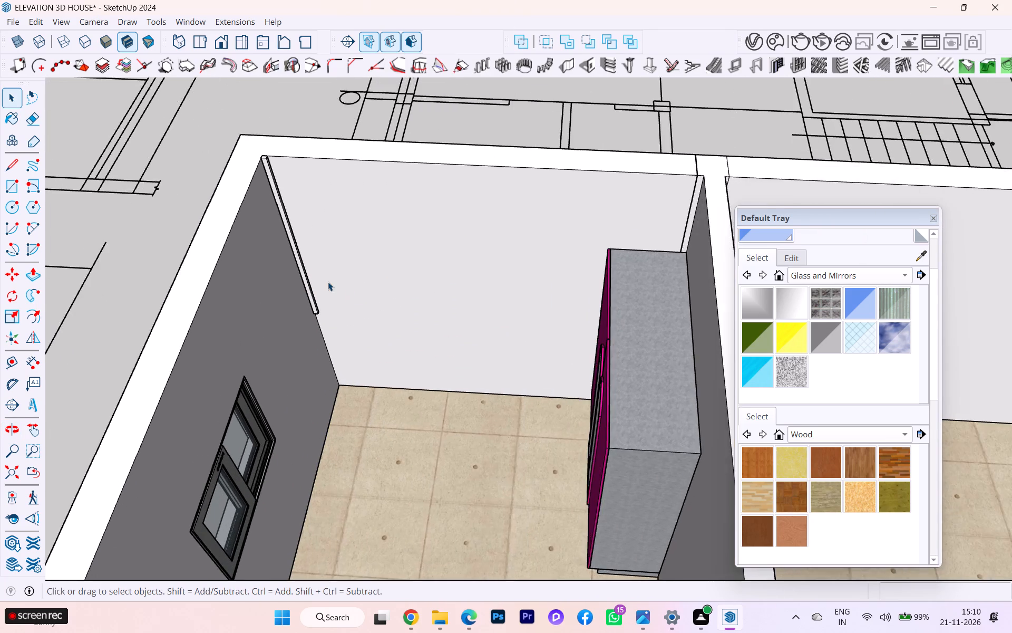
pyautogui.scroll(-1, 328, 282)
pyautogui.scroll(2, 328, 282)
pyautogui.moveTo(307, 279); pyautogui.dragTo(269, 251, button='middle')
pyautogui.scroll(-1, 307, 279)
pyautogui.scroll(8, 352, 311)
pyautogui.moveTo(324, 318); pyautogui.dragTo(322, 316, button='middle')
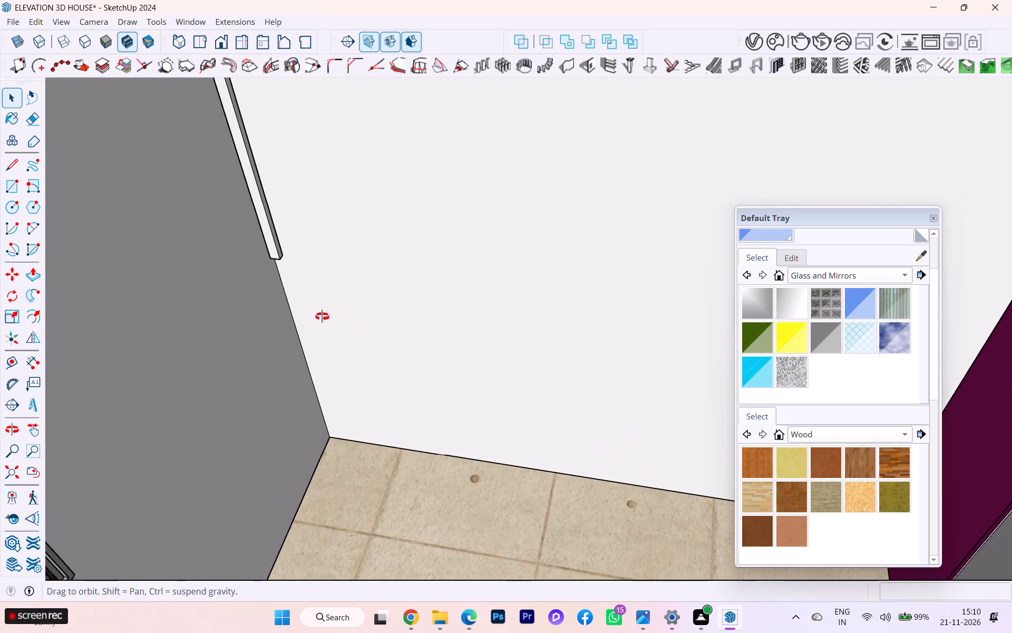
pyautogui.moveTo(322, 316); pyautogui.dragTo(305, 284, button='middle')
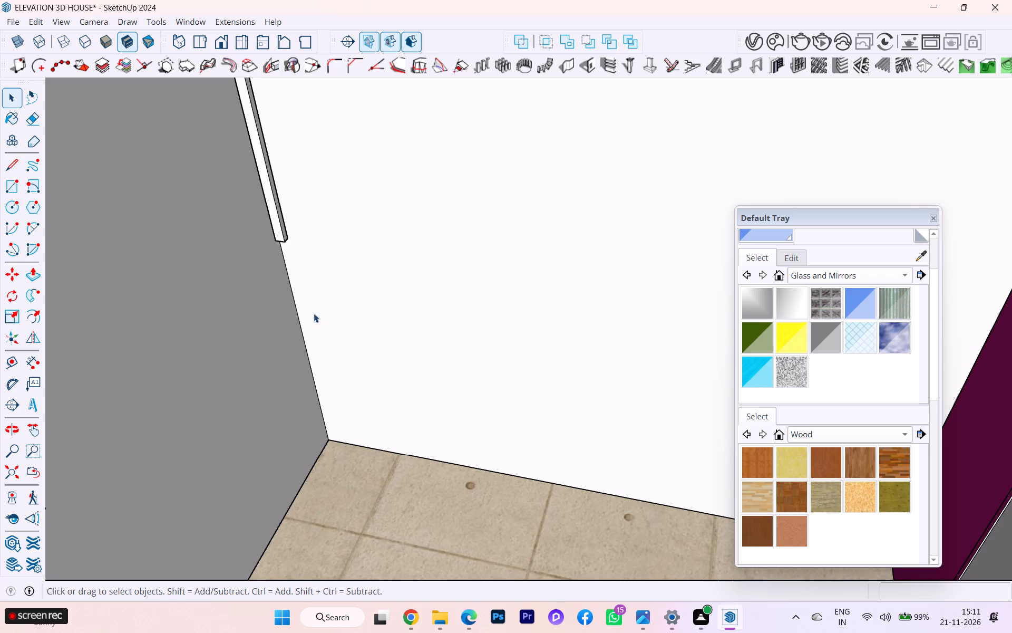
pyautogui.scroll(-3, 294, 320)
pyautogui.scroll(8, 264, 268)
pyautogui.doubleClick(293, 252)
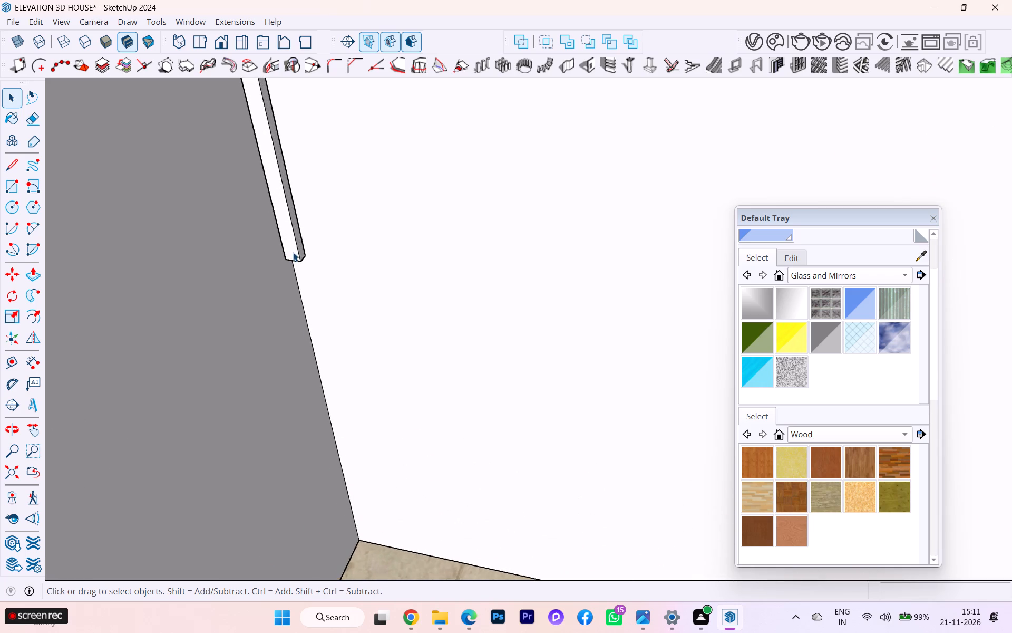
pyautogui.moveTo(271, 244); pyautogui.dragTo(344, 324)
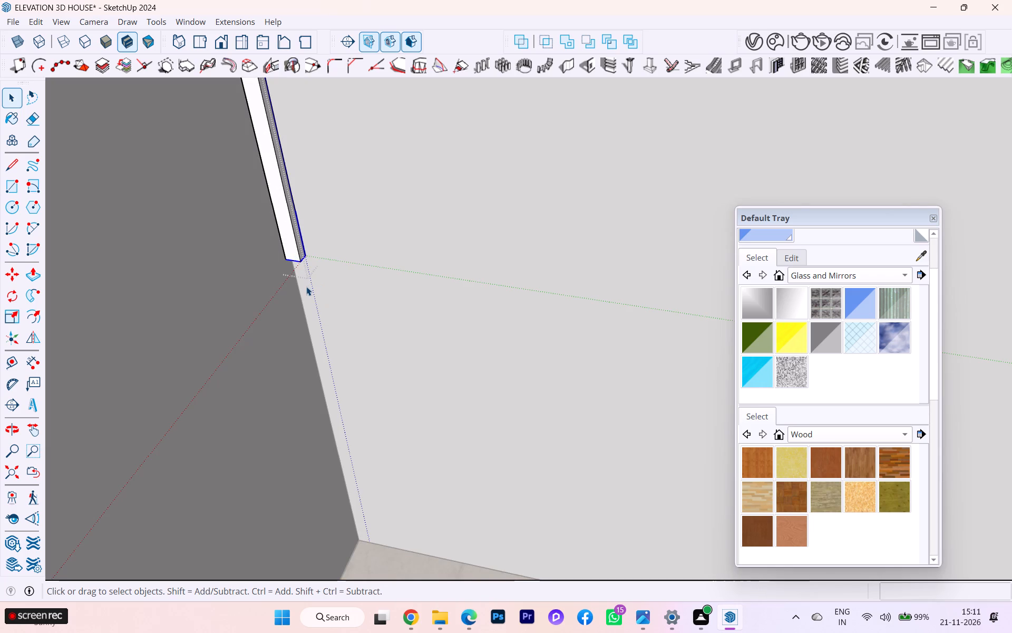
pyautogui.press('m')
pyautogui.click(302, 264)
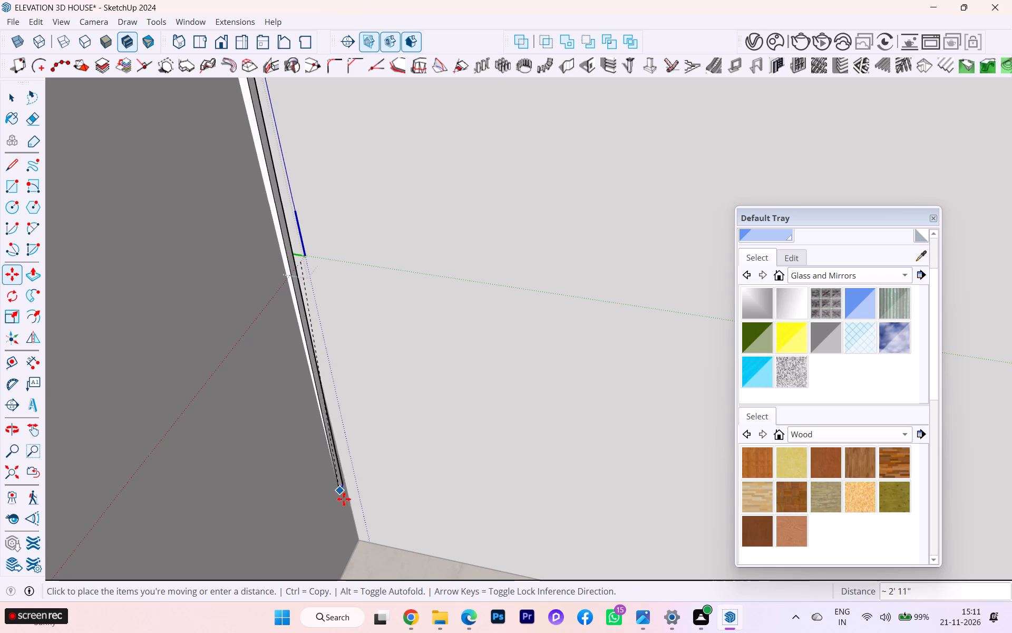
pyautogui.press('Up')
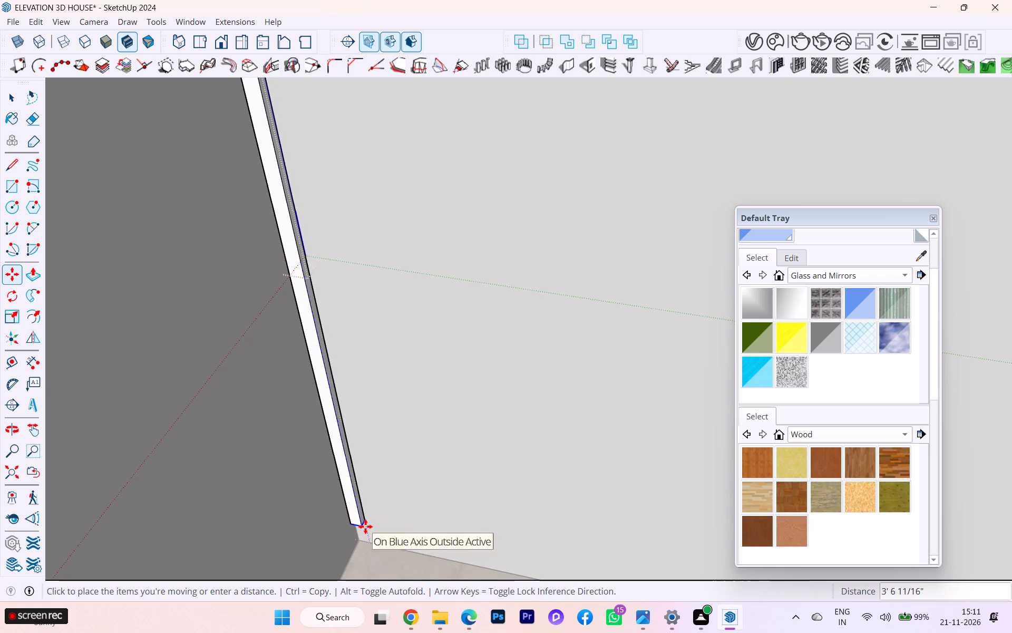
pyautogui.click(360, 537)
pyautogui.scroll(-2, 422, 475)
pyautogui.scroll(2, 422, 475)
pyautogui.scroll(-1, 422, 475)
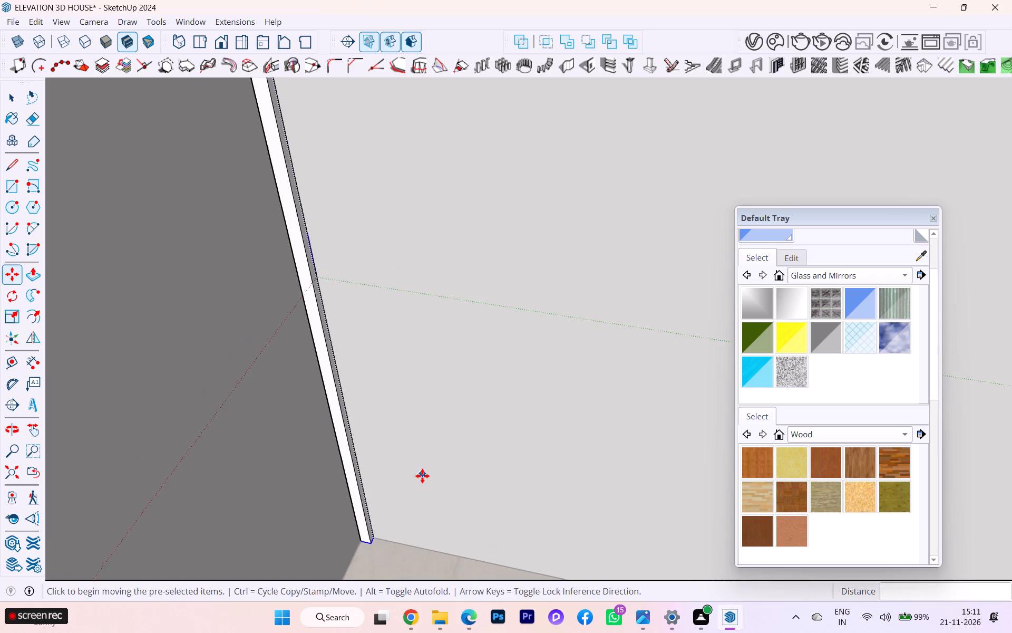
pyautogui.scroll(-3, 402, 467)
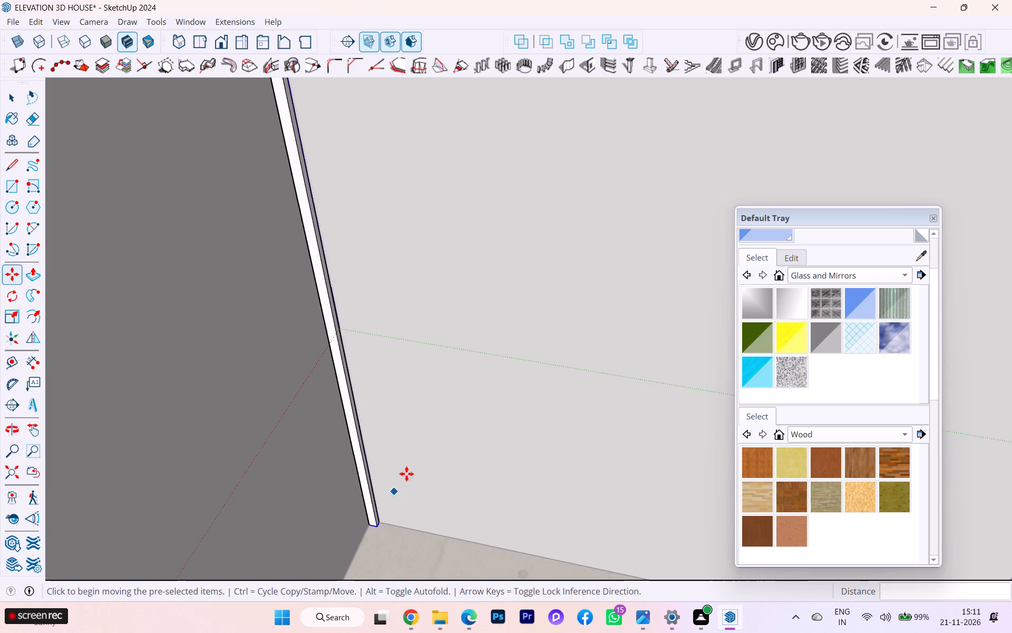
pyautogui.scroll(-7, 410, 484)
pyautogui.click(11, 101)
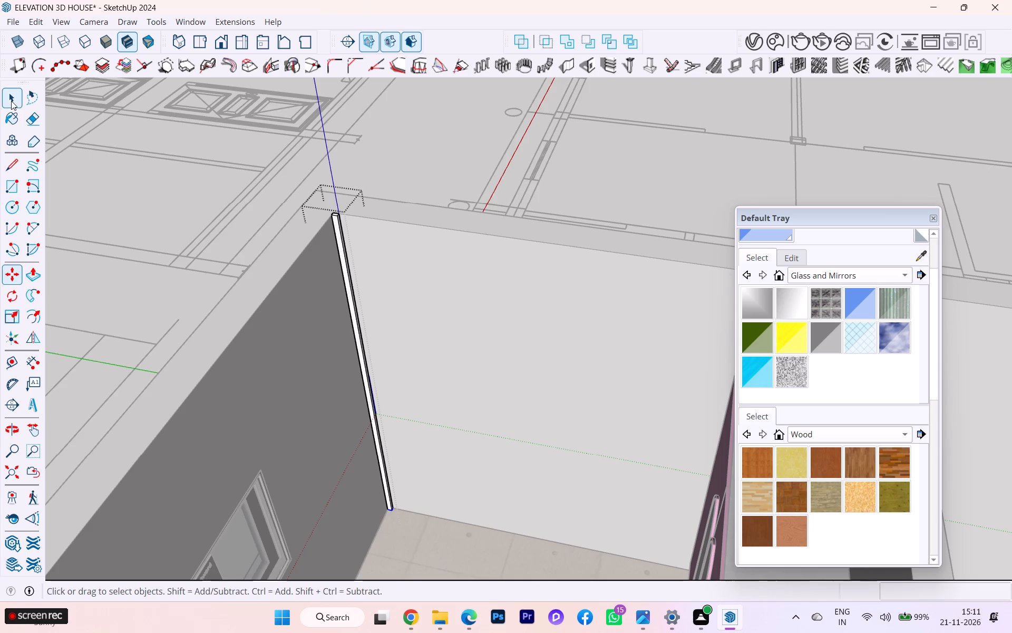
pyautogui.click(206, 208)
# Start moving the full-height wall strip component from its base at the floor corner.
pyautogui.click(344, 267)
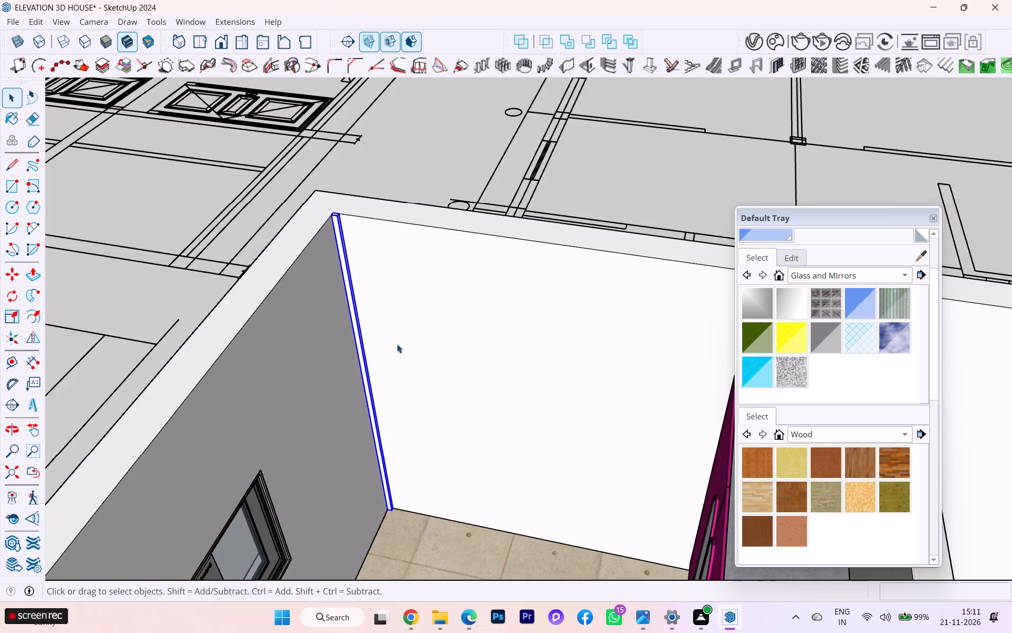
pyautogui.press('m')
pyautogui.scroll(2, 389, 491)
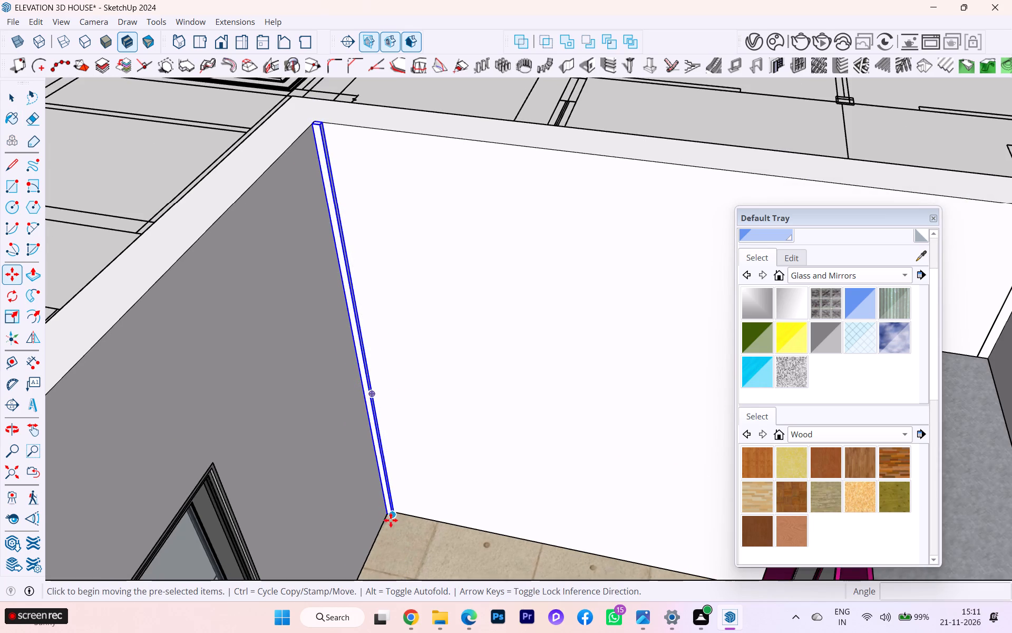
pyautogui.scroll(4, 391, 519)
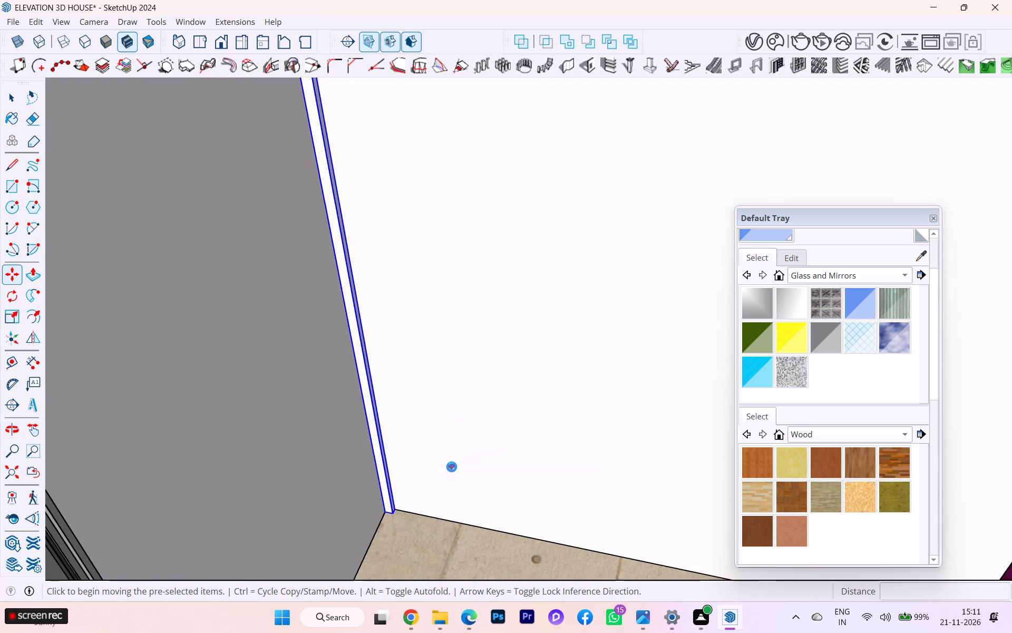
pyautogui.scroll(2, 452, 467)
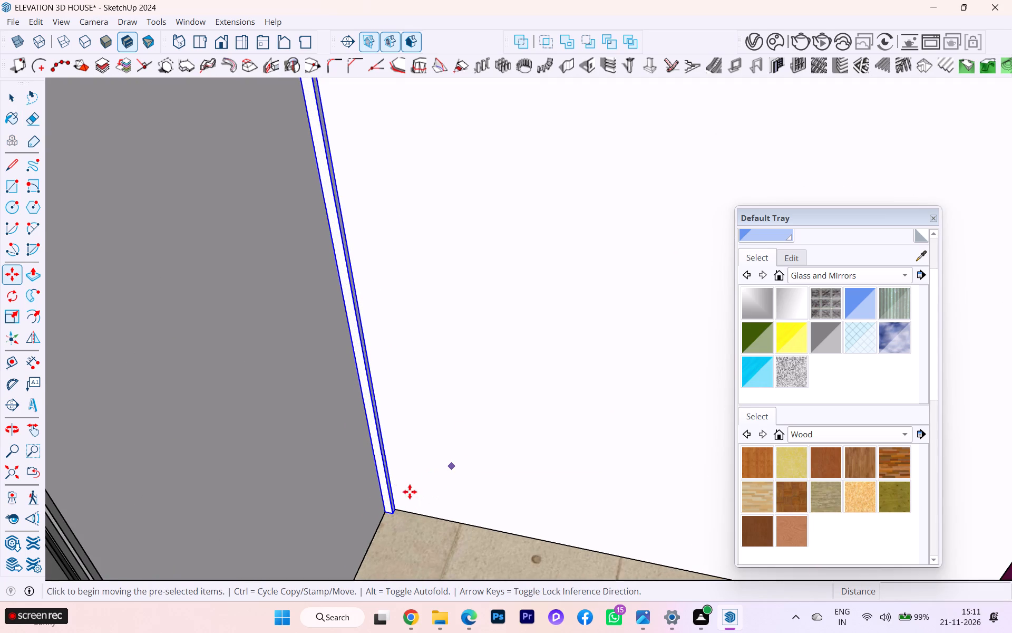
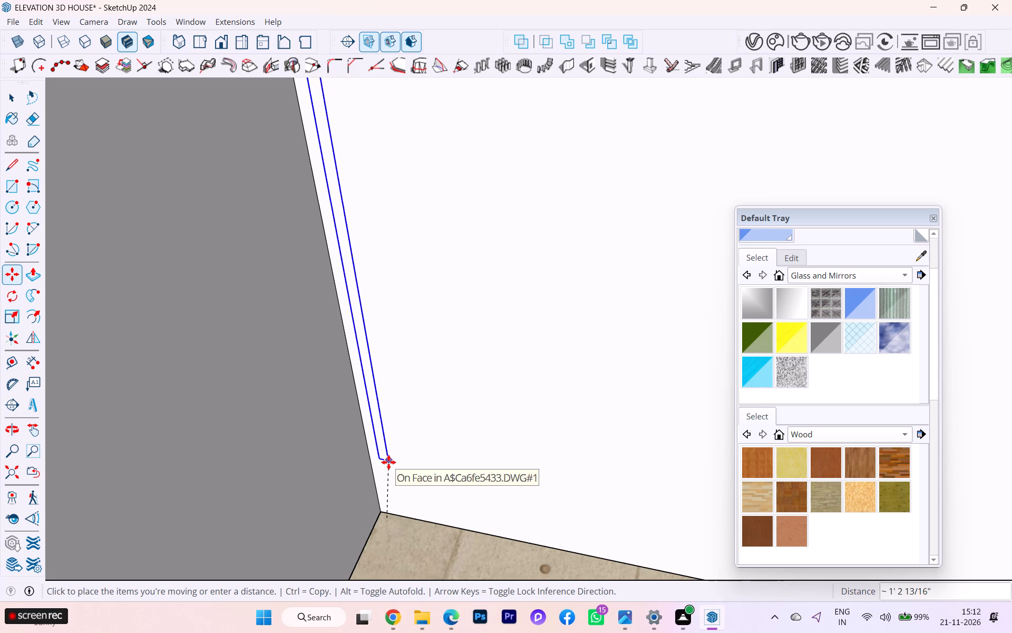
# Copy the full-height strip along the wall's base to about 7' 3" away, near the wardrobe, and divide the span into 20 copies.
pyautogui.press('Escape')
pyautogui.scroll(-1, 397, 533)
pyautogui.click(387, 517)
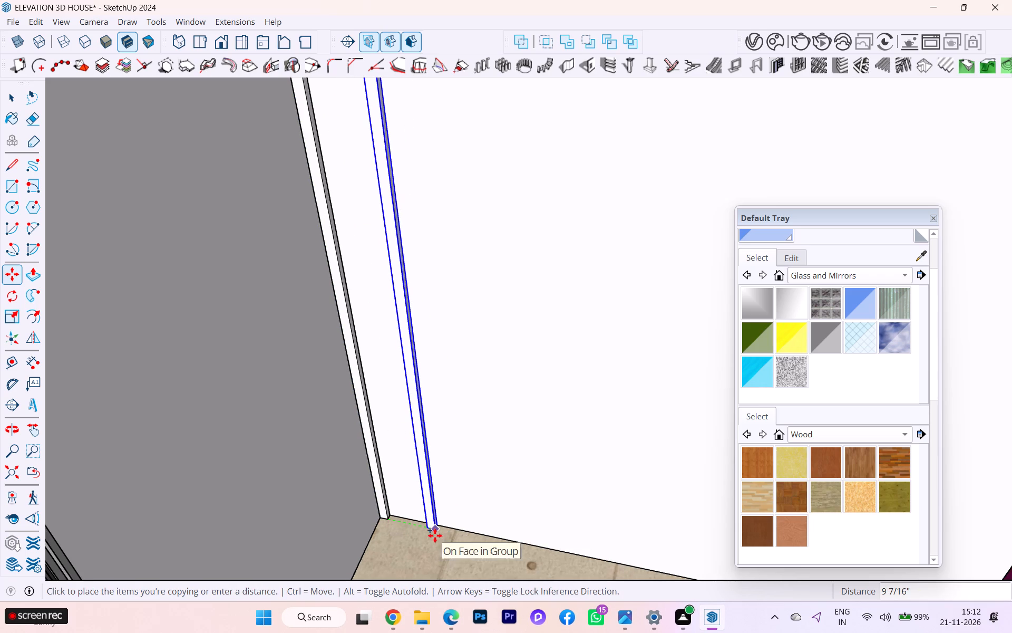
pyautogui.press('Left')
pyautogui.scroll(-5, 426, 536)
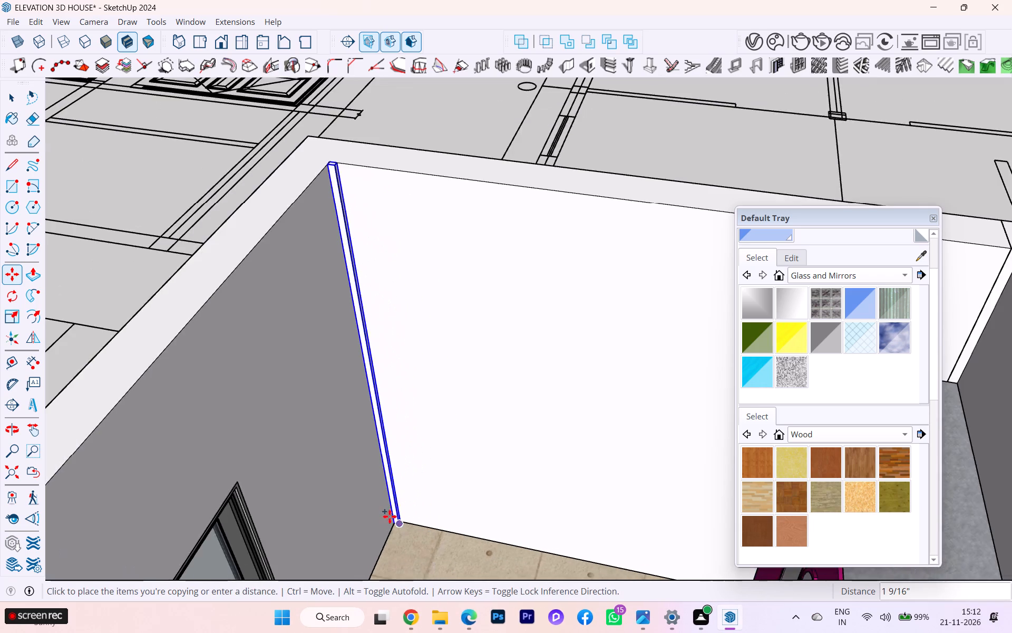
pyautogui.scroll(-4, 388, 514)
pyautogui.scroll(-1, 474, 525)
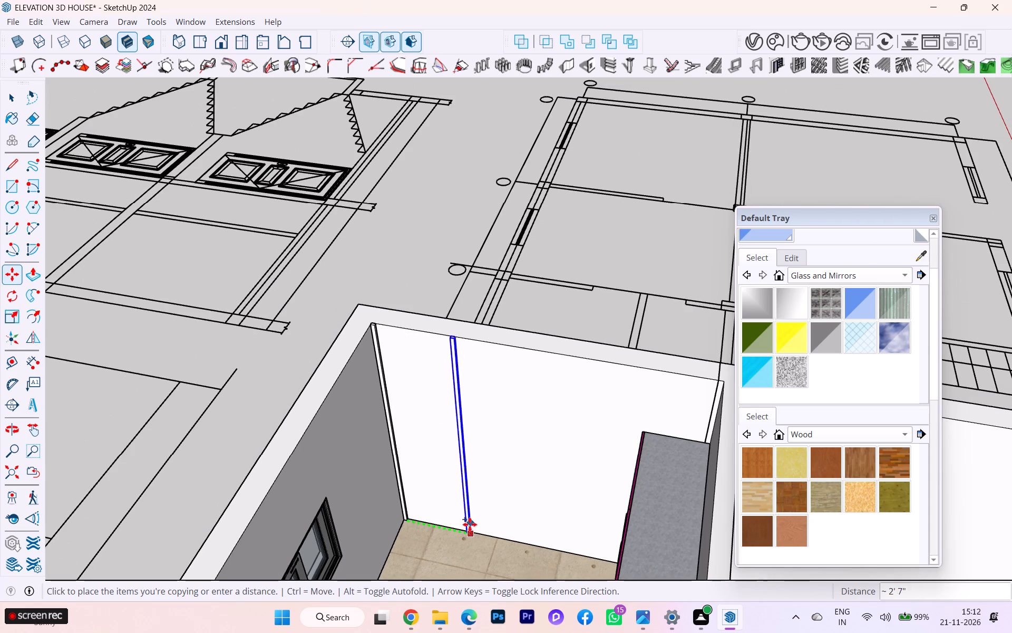
pyautogui.scroll(2, 555, 541)
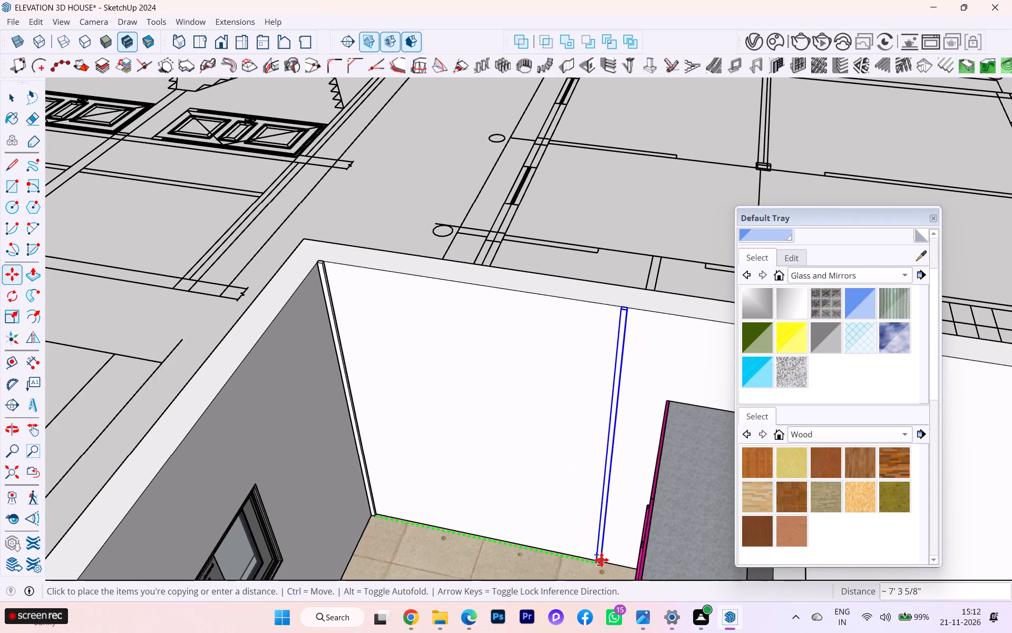
pyautogui.click(598, 559)
pyautogui.press('/')
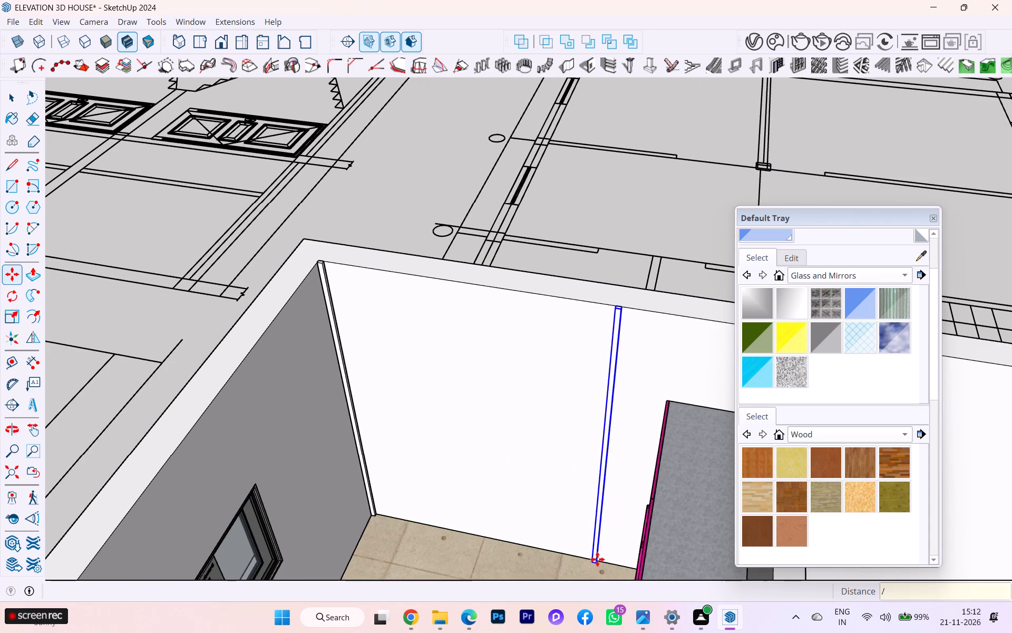
pyautogui.write('20')
pyautogui.press('Return')
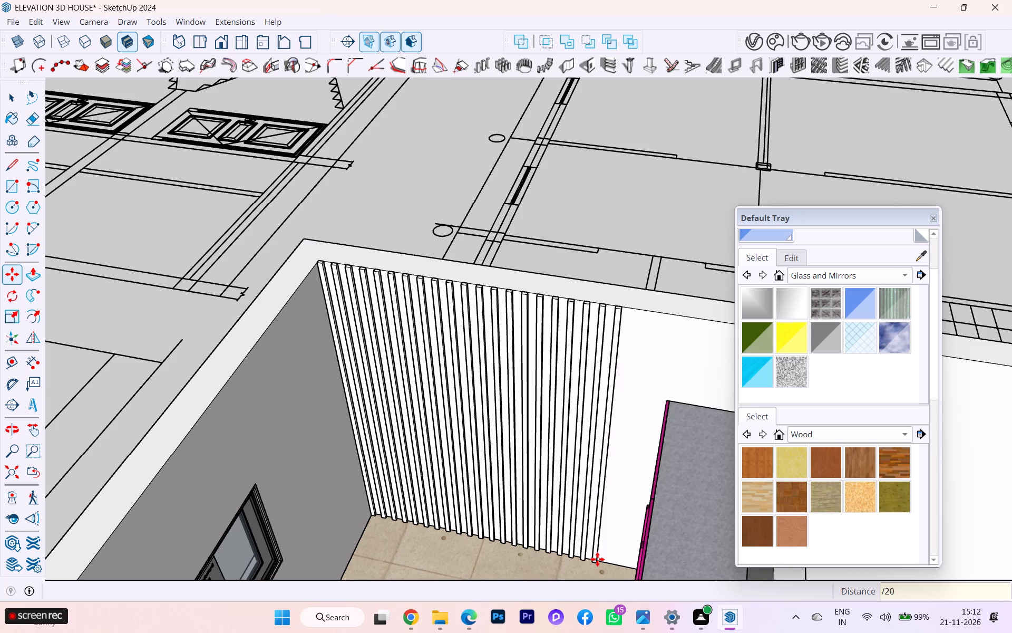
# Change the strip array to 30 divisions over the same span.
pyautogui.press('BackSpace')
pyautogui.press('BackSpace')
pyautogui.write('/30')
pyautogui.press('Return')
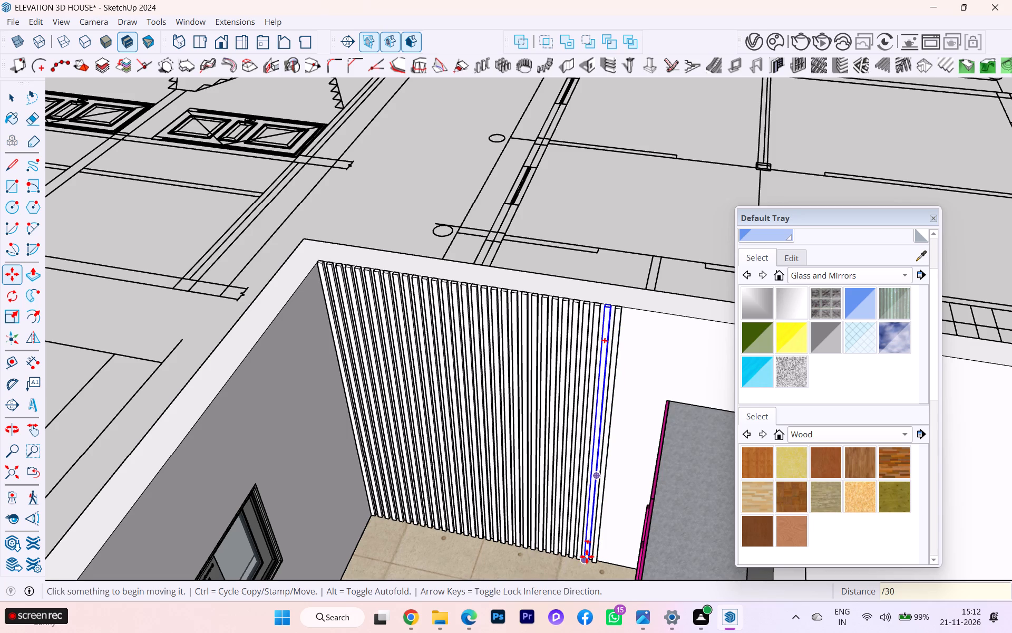
# Set the strip array to 35 divisions over the same span, leave the Move tool and clear the selection.
pyautogui.scroll(2, 588, 573)
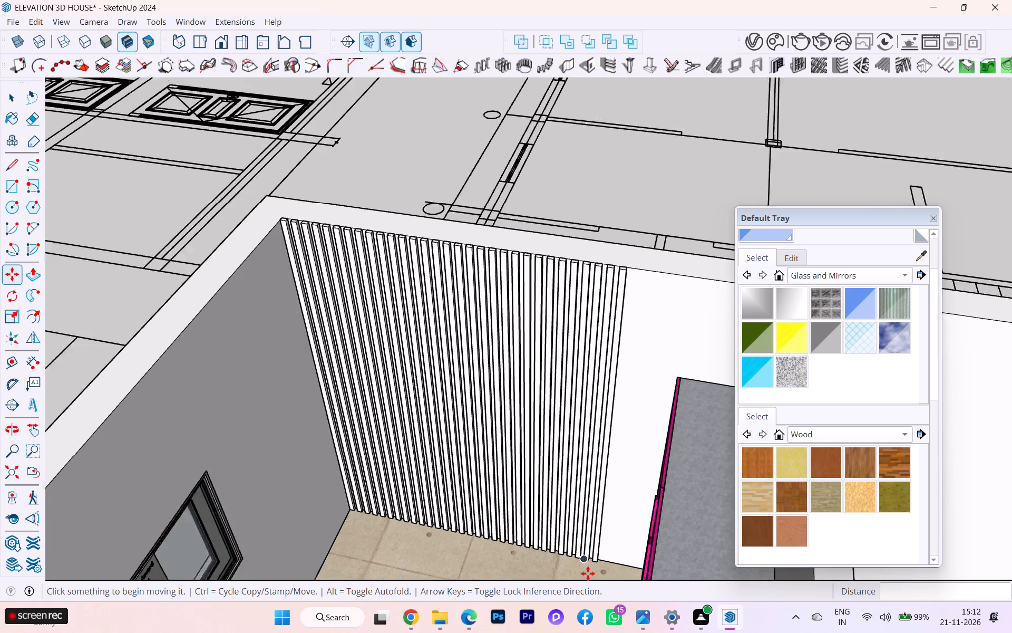
pyautogui.scroll(1, 588, 573)
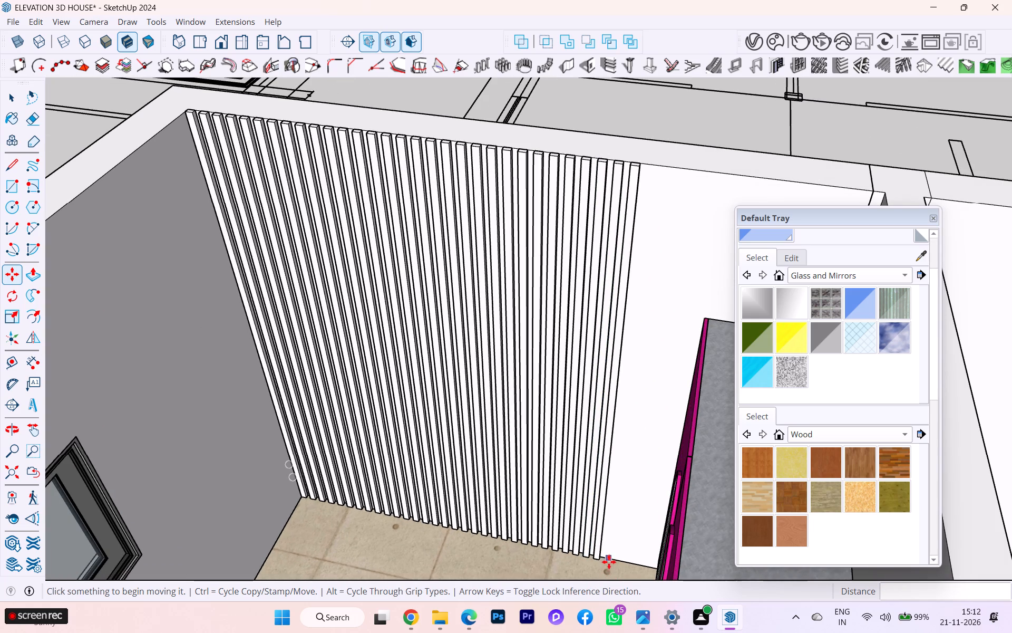
pyautogui.press('/')
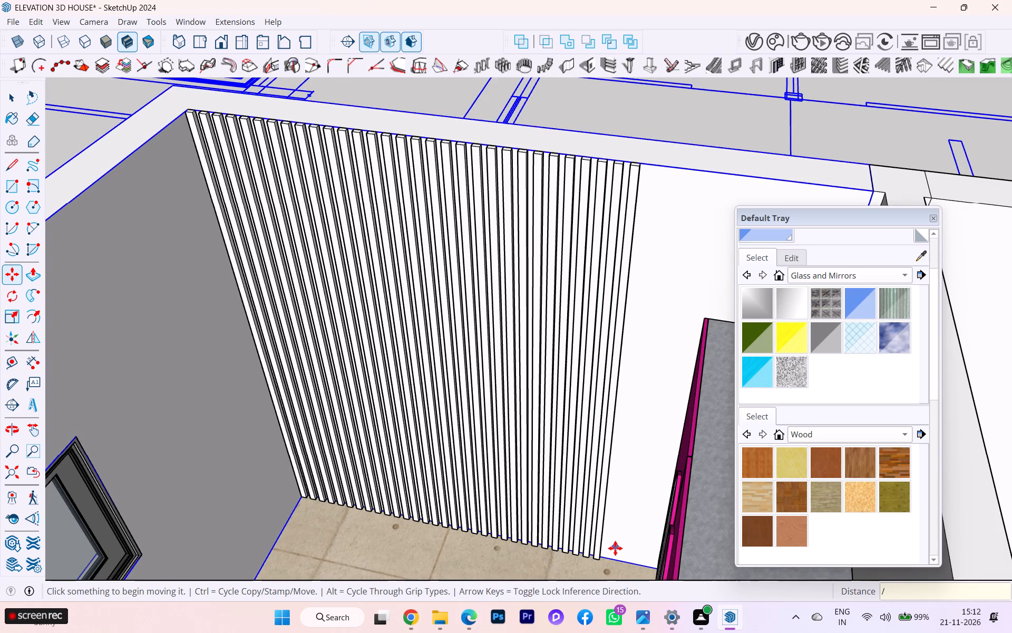
pyautogui.write('32')
pyautogui.press('BackSpace')
pyautogui.press('5')
pyautogui.press('Return')
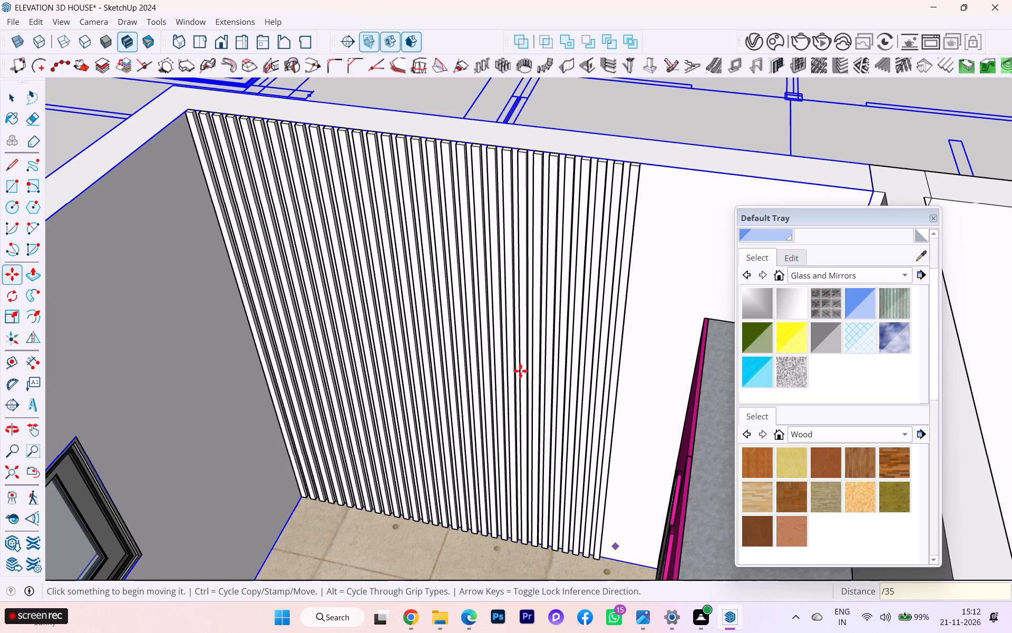
pyautogui.press('Escape')
pyautogui.press('Escape')
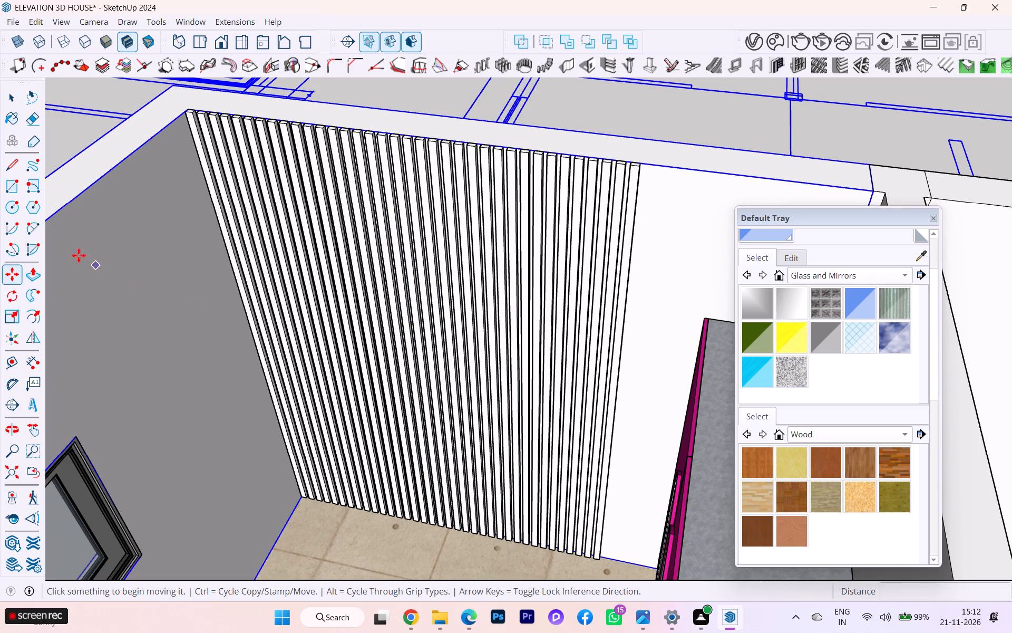
pyautogui.click(12, 97)
pyautogui.click(62, 133)
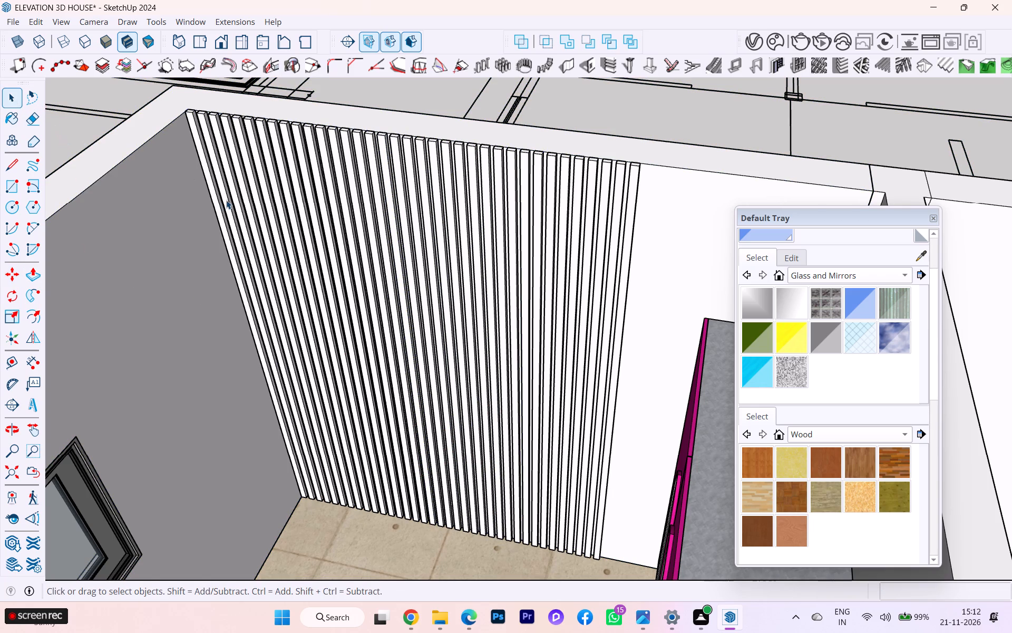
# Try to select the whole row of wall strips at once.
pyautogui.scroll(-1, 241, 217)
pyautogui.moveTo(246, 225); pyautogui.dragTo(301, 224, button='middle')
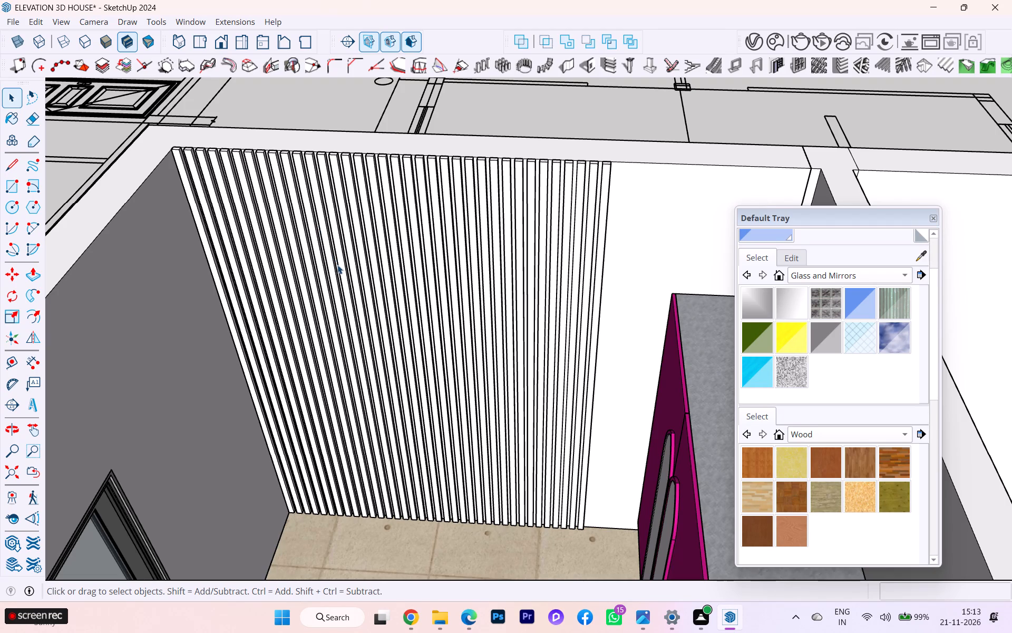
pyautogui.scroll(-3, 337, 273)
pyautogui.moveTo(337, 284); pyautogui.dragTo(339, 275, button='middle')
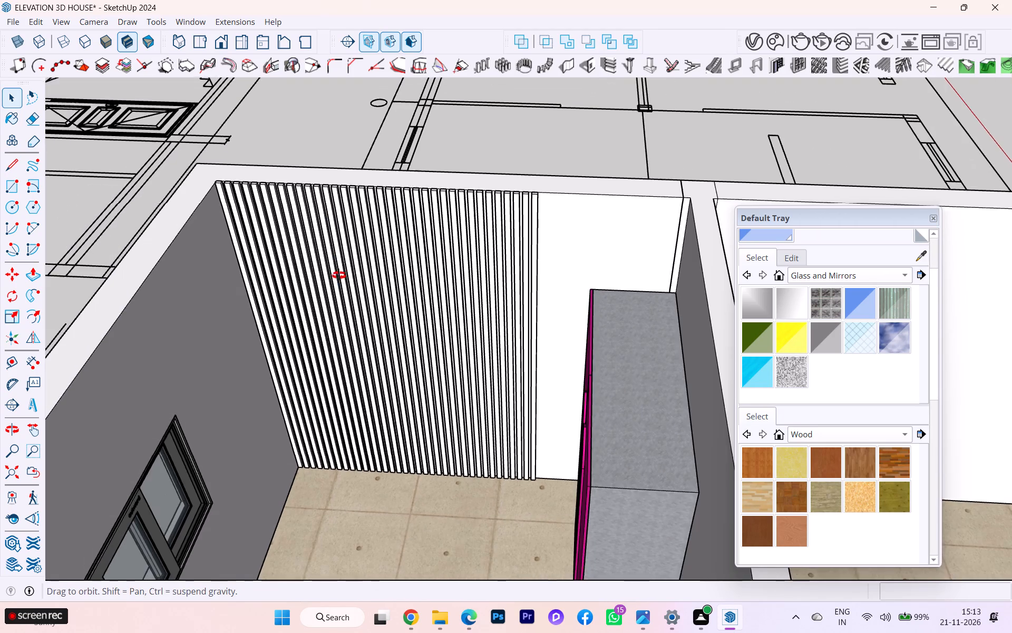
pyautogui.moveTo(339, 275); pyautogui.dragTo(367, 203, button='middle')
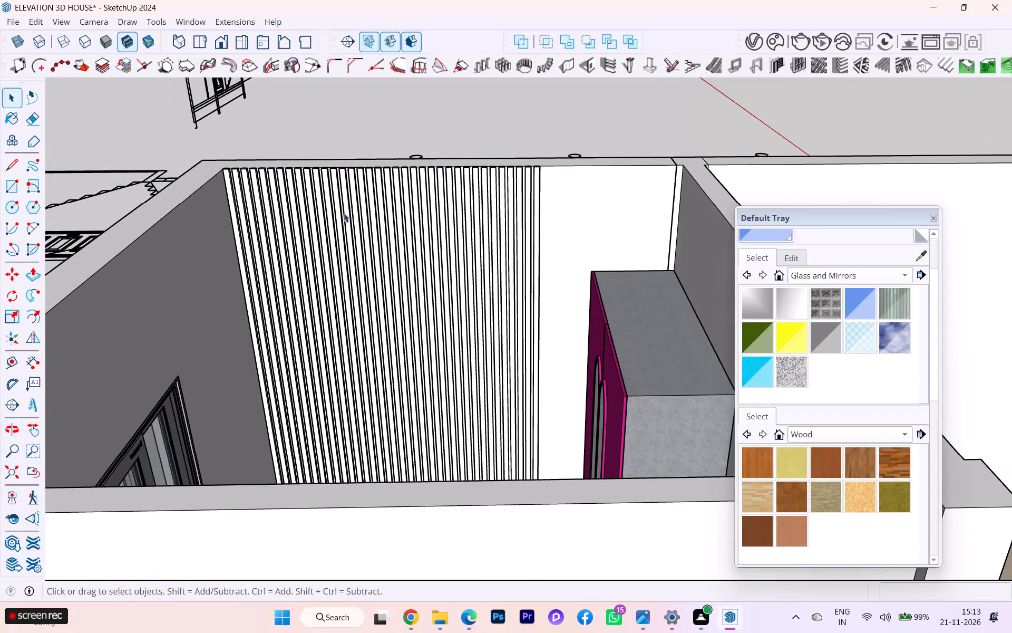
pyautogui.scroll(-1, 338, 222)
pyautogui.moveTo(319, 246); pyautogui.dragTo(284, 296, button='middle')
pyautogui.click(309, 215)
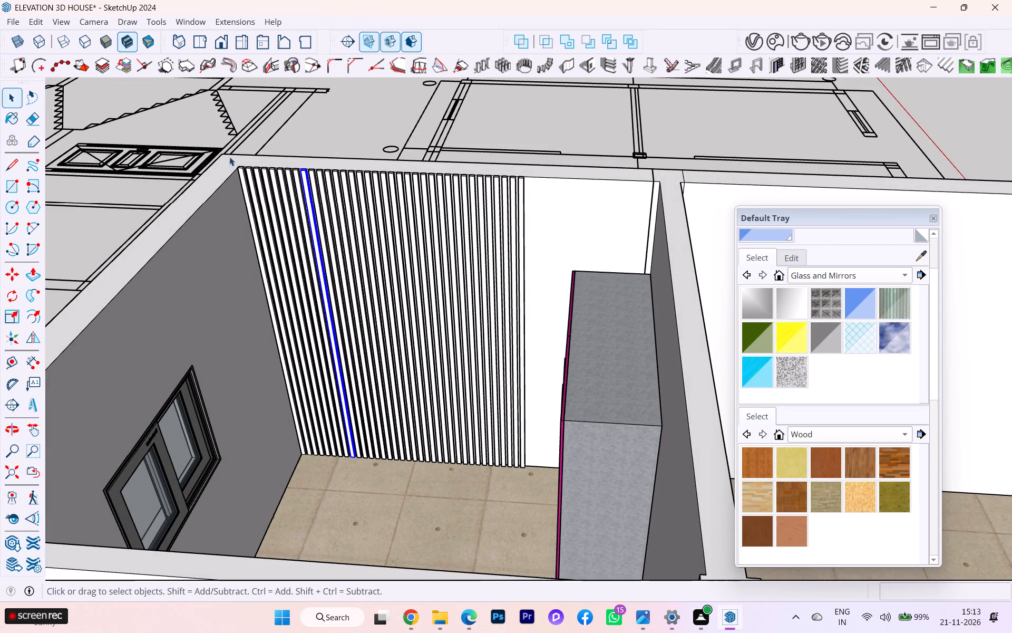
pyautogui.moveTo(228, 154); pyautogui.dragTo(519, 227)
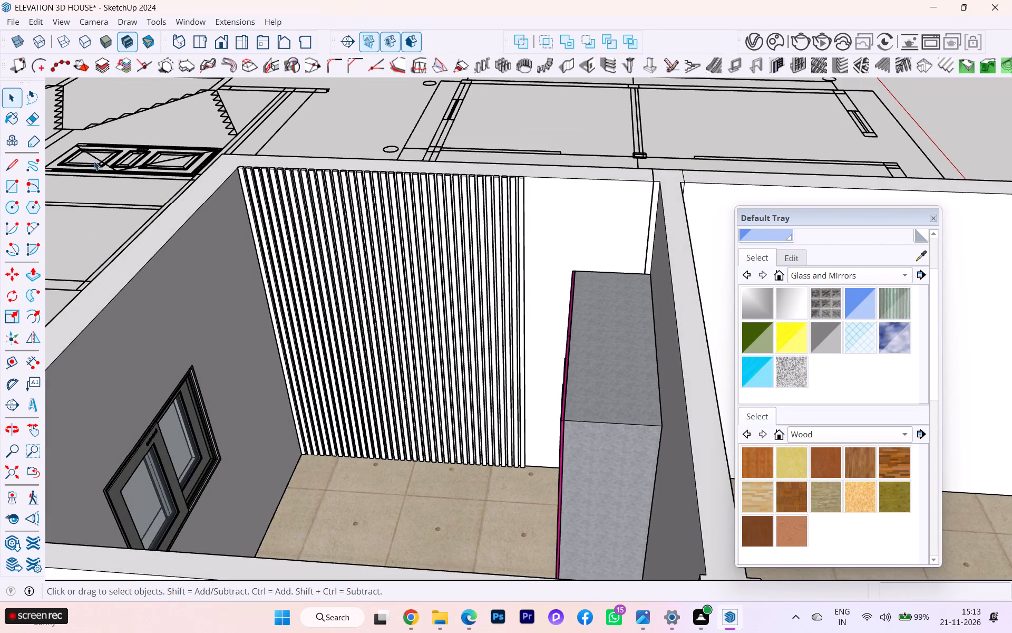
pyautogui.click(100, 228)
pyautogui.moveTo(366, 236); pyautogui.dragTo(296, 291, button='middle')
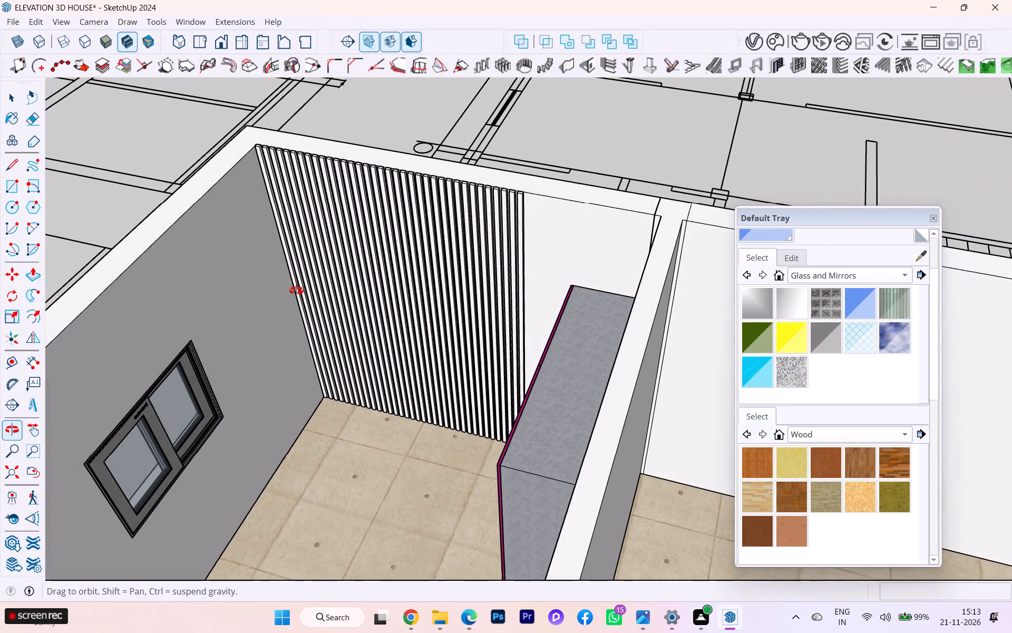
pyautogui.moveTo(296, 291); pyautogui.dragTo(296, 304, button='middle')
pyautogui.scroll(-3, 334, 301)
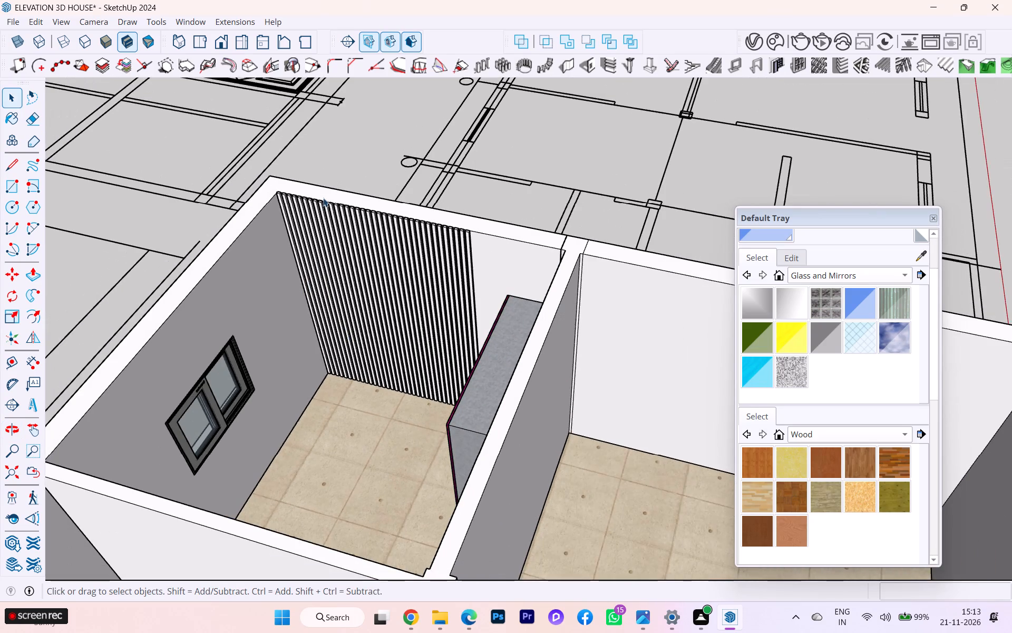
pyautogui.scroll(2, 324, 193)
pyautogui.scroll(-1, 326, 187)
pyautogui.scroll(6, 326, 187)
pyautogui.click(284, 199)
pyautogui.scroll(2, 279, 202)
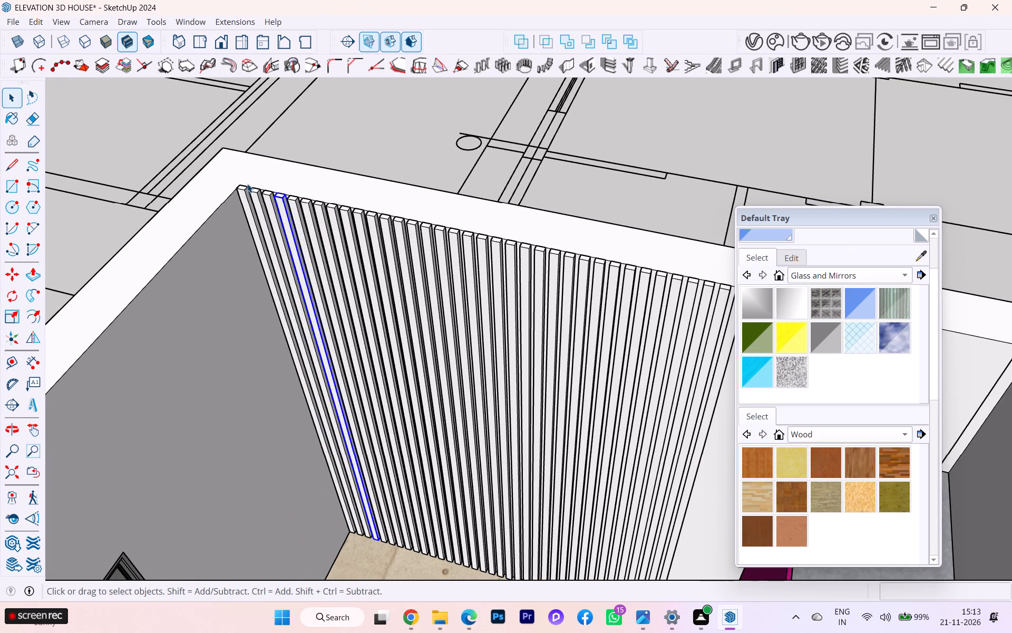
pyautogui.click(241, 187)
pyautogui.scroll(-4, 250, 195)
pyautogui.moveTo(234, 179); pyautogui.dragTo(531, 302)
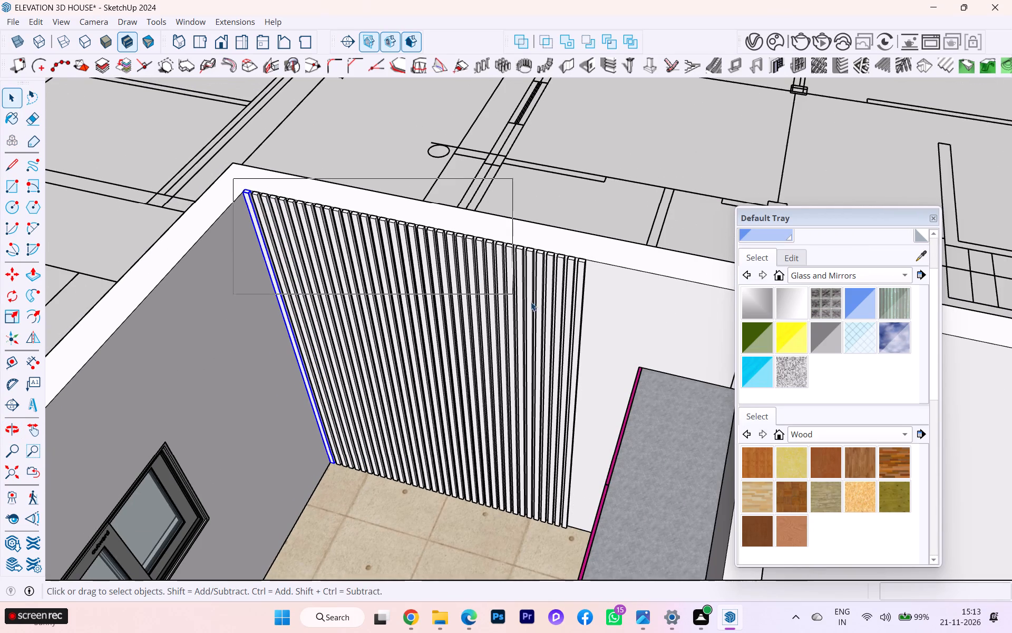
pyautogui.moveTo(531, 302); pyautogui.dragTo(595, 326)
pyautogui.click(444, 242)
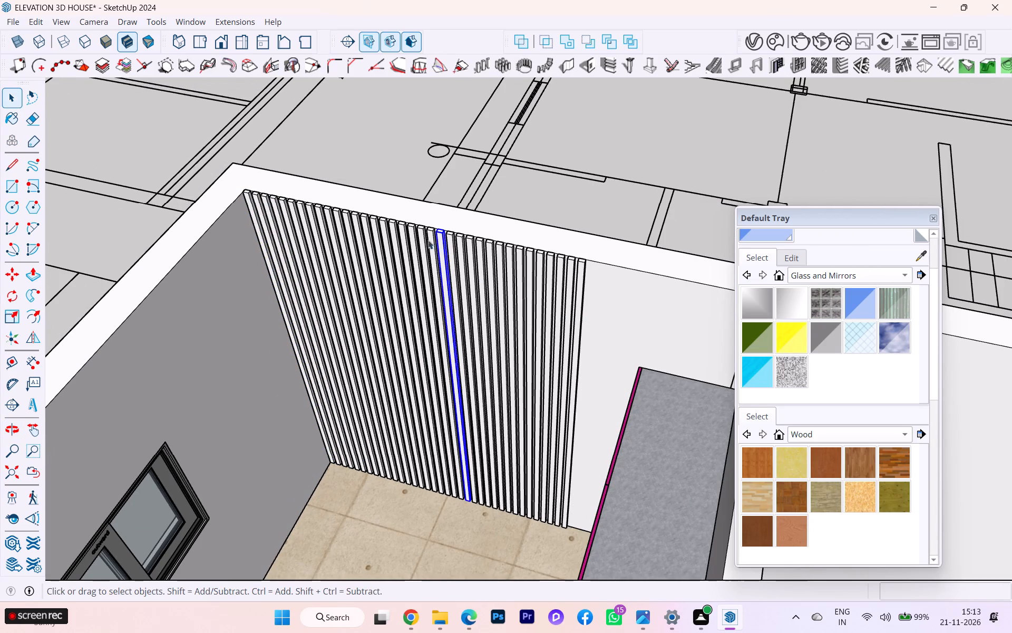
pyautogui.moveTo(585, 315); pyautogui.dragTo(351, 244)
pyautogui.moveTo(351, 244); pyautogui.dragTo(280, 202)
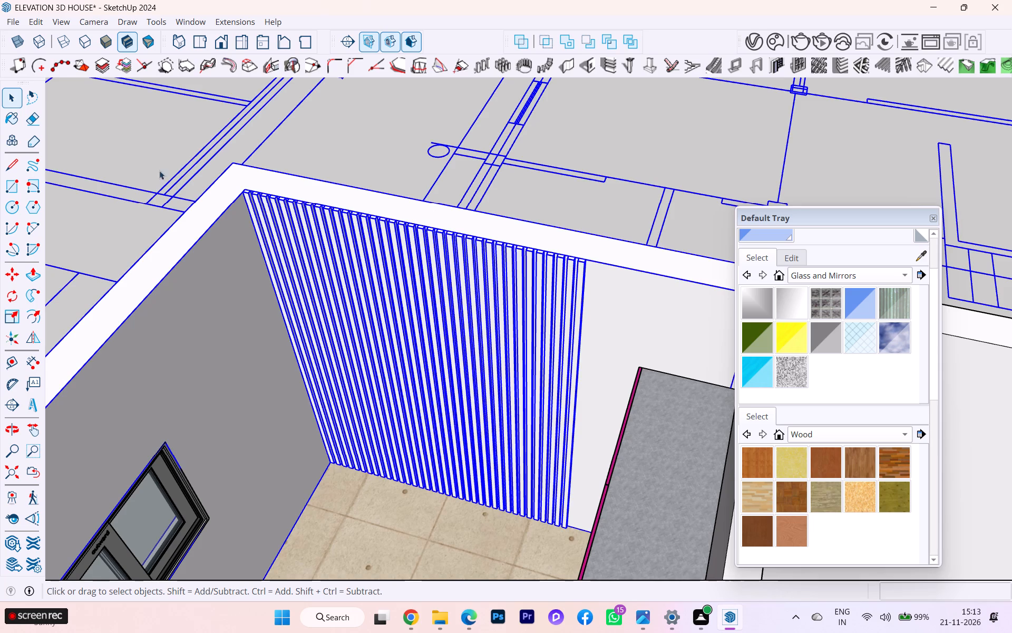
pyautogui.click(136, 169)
# Open the wall strip component at the room corner for editing and select its top face for moving.
pyautogui.scroll(1, 260, 205)
pyautogui.scroll(-1, 260, 205)
pyautogui.scroll(5, 260, 205)
pyautogui.scroll(-3, 256, 193)
pyautogui.scroll(1, 253, 189)
pyautogui.scroll(-1, 252, 188)
pyautogui.scroll(3, 246, 180)
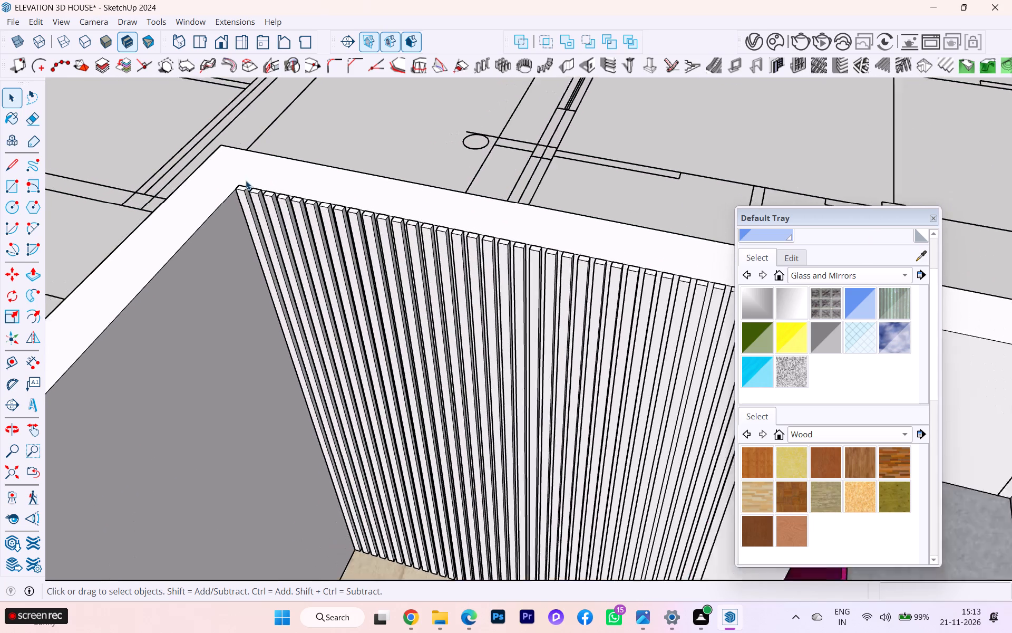
pyautogui.scroll(6, 246, 180)
pyautogui.scroll(-1, 238, 186)
pyautogui.scroll(2, 238, 186)
pyautogui.doubleClick(238, 191)
pyautogui.click(238, 191)
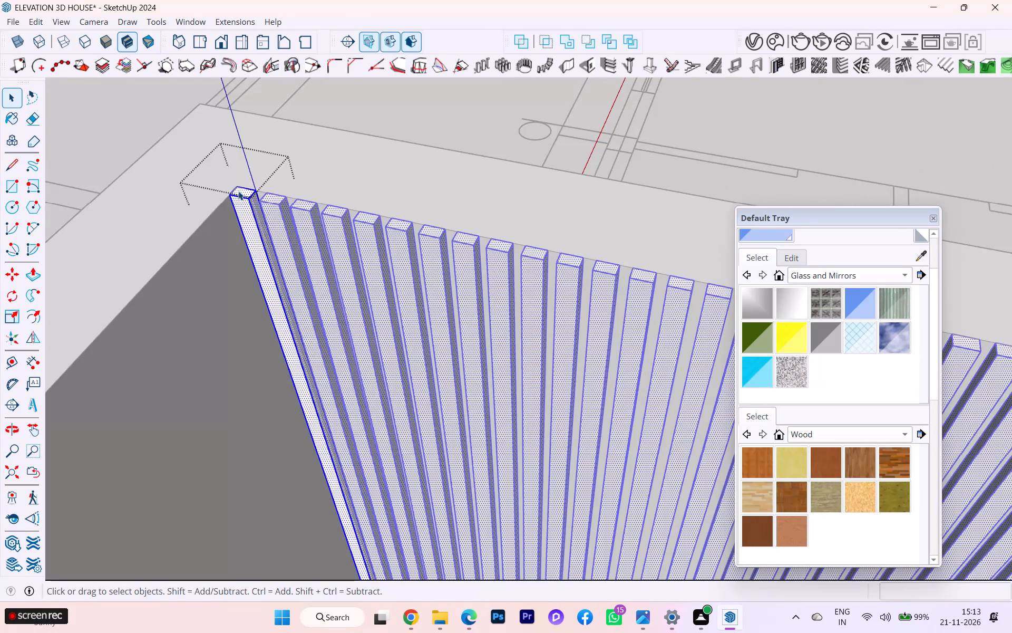
pyautogui.click(238, 191)
pyautogui.click(243, 191)
pyautogui.moveTo(229, 183); pyautogui.dragTo(312, 229)
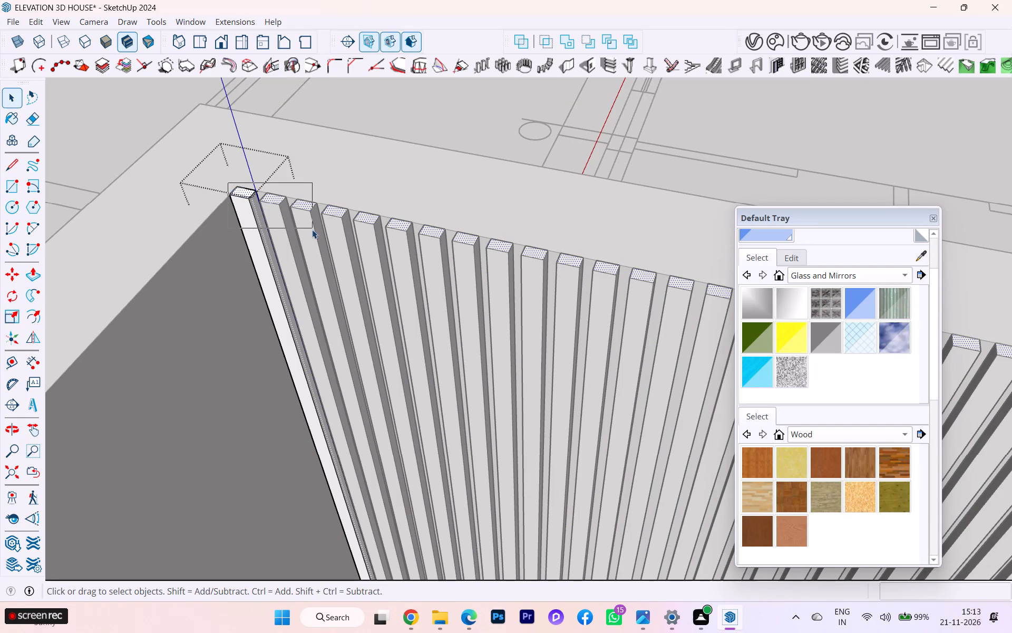
pyautogui.moveTo(312, 229); pyautogui.dragTo(310, 228)
pyautogui.press('m')
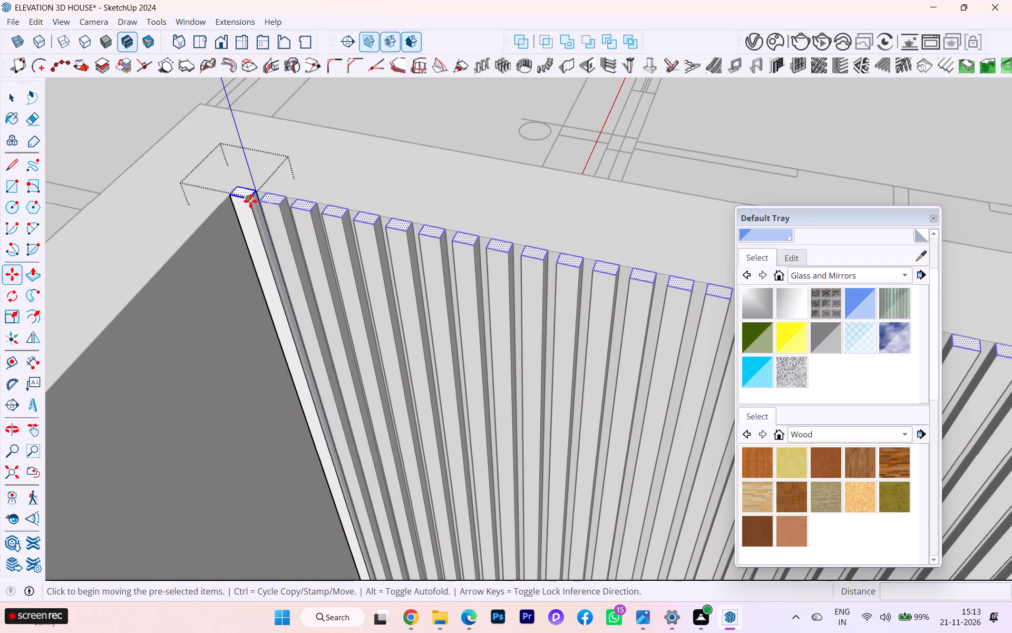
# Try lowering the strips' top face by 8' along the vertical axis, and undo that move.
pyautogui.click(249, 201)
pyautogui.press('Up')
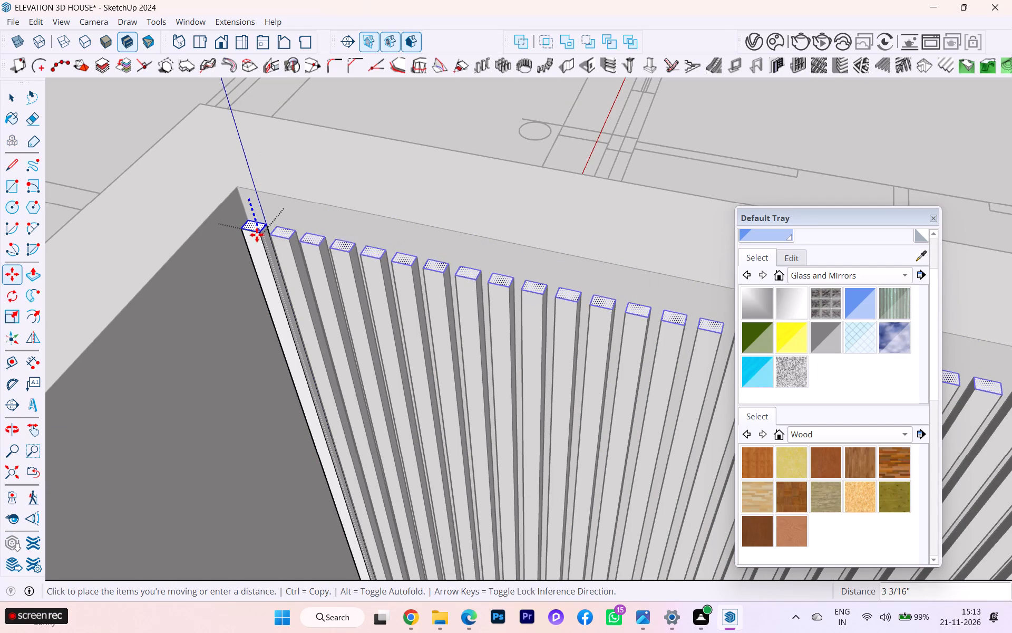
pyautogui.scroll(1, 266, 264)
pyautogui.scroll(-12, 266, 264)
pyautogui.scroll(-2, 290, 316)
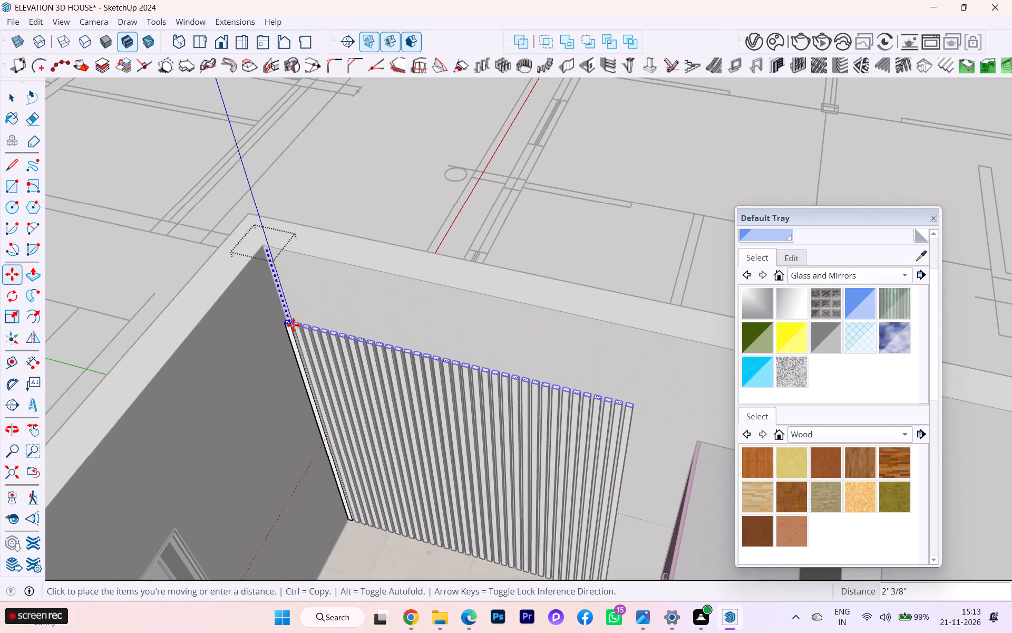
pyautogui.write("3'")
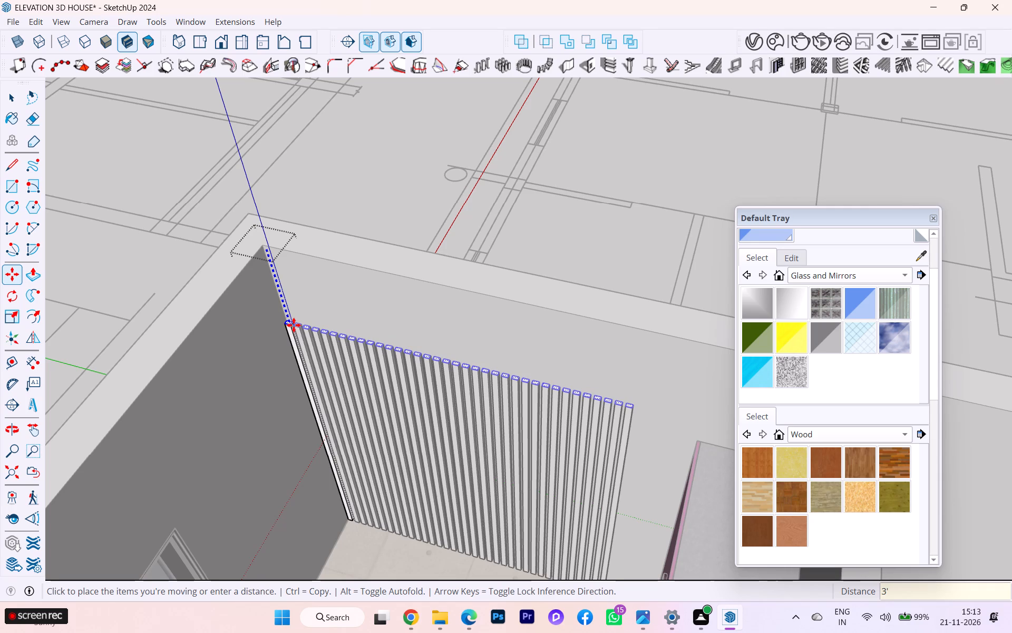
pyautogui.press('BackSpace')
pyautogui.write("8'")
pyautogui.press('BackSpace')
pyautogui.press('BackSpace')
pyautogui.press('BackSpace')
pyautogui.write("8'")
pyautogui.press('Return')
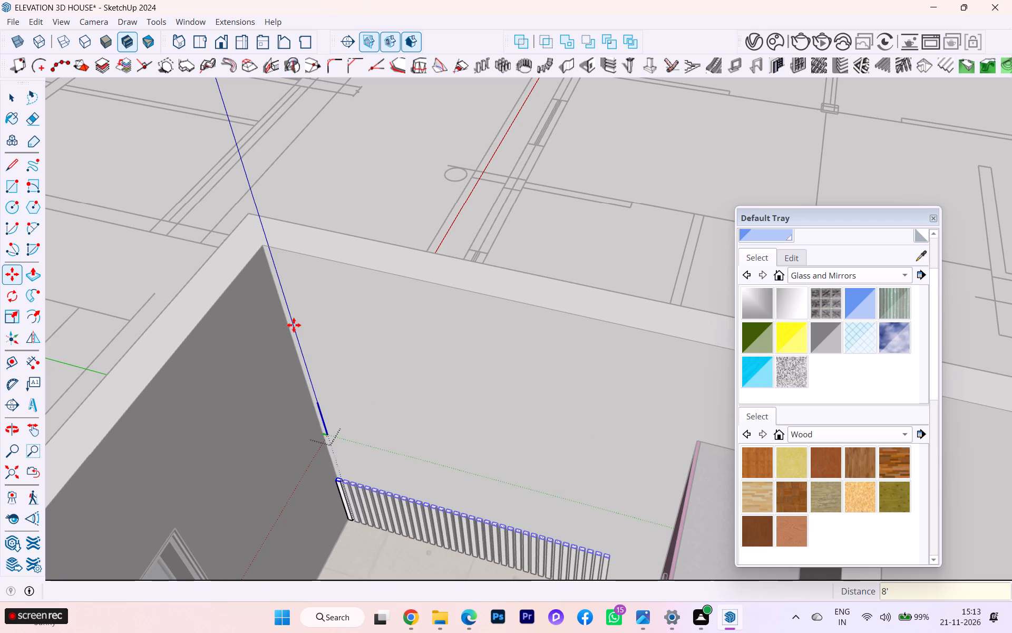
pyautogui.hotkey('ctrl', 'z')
# Move the strips' top face down 2' along the blue axis and close the component.
pyautogui.click(264, 247)
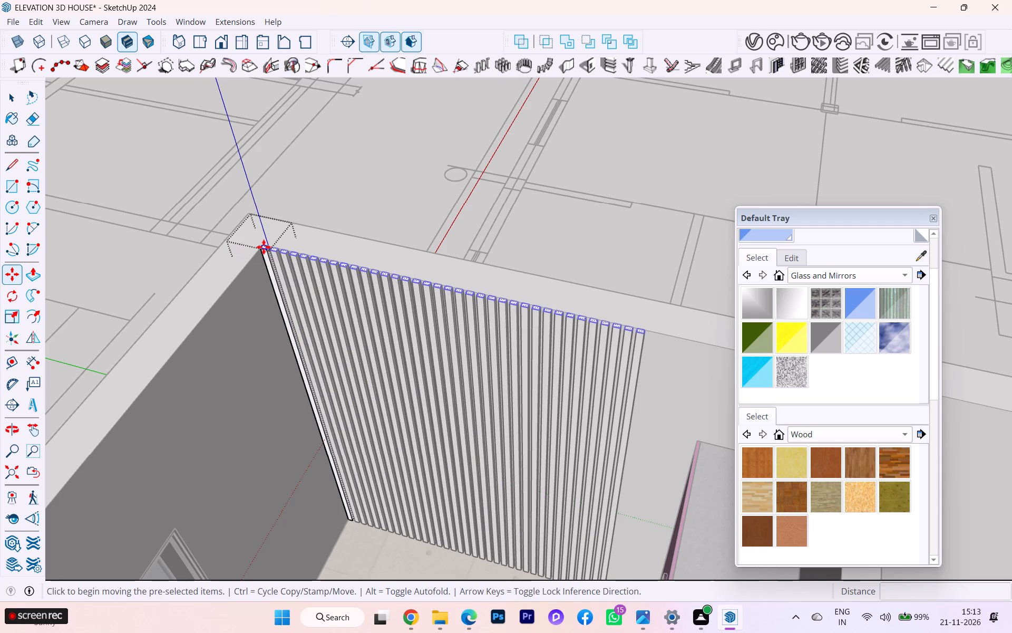
pyautogui.press('Up')
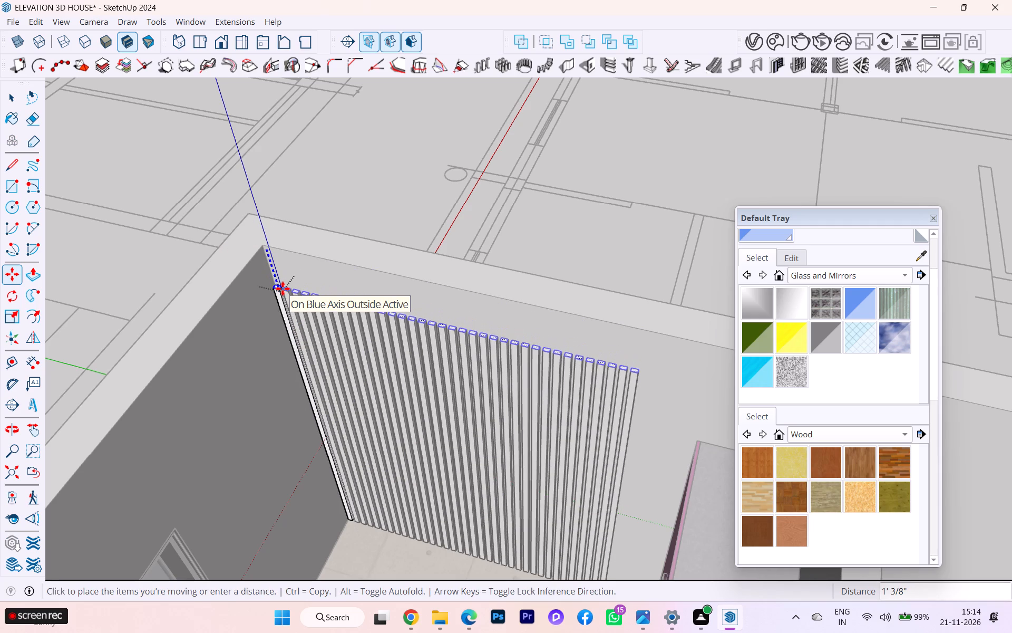
pyautogui.write("2'")
pyautogui.press('Return')
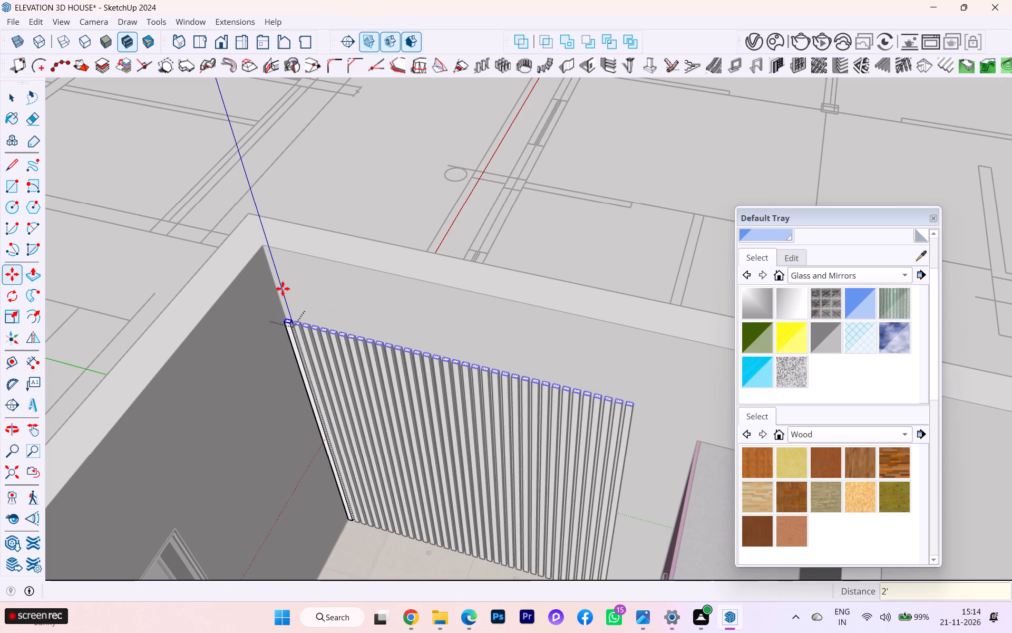
pyautogui.click(6, 103)
pyautogui.click(361, 181)
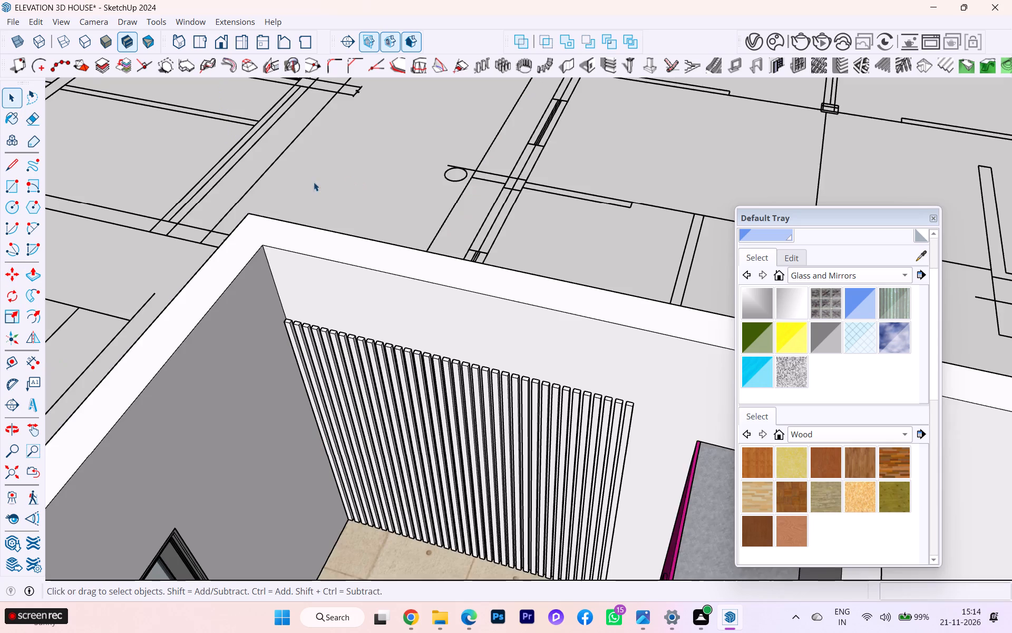
# Unhide the bed in front of the strip panelling.
pyautogui.scroll(-1, 303, 170)
pyautogui.moveTo(303, 170); pyautogui.dragTo(374, 59, button='middle')
pyautogui.scroll(-3, 384, 336)
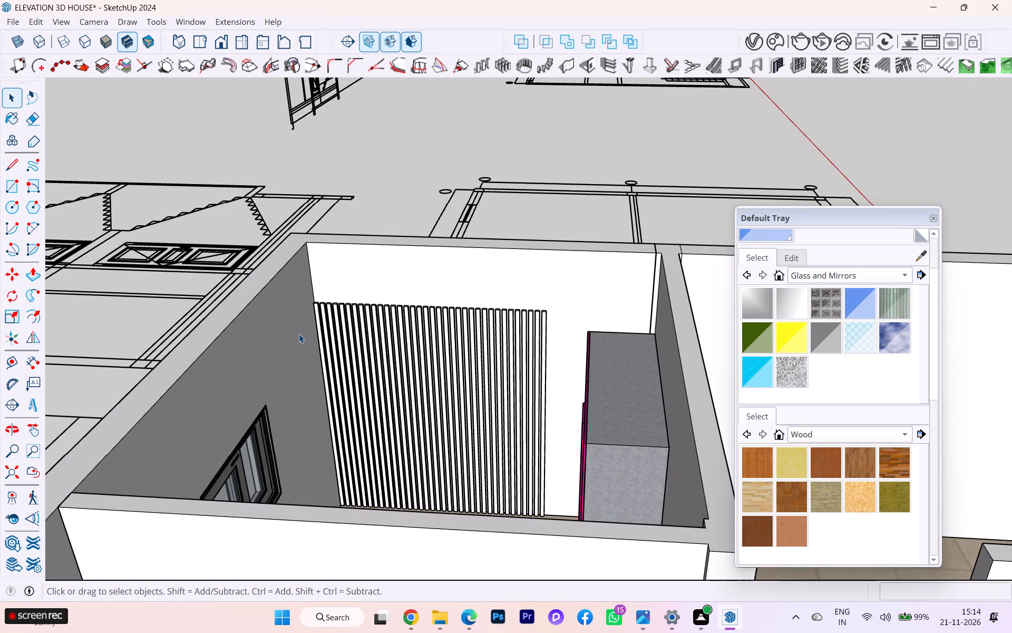
pyautogui.press('u')
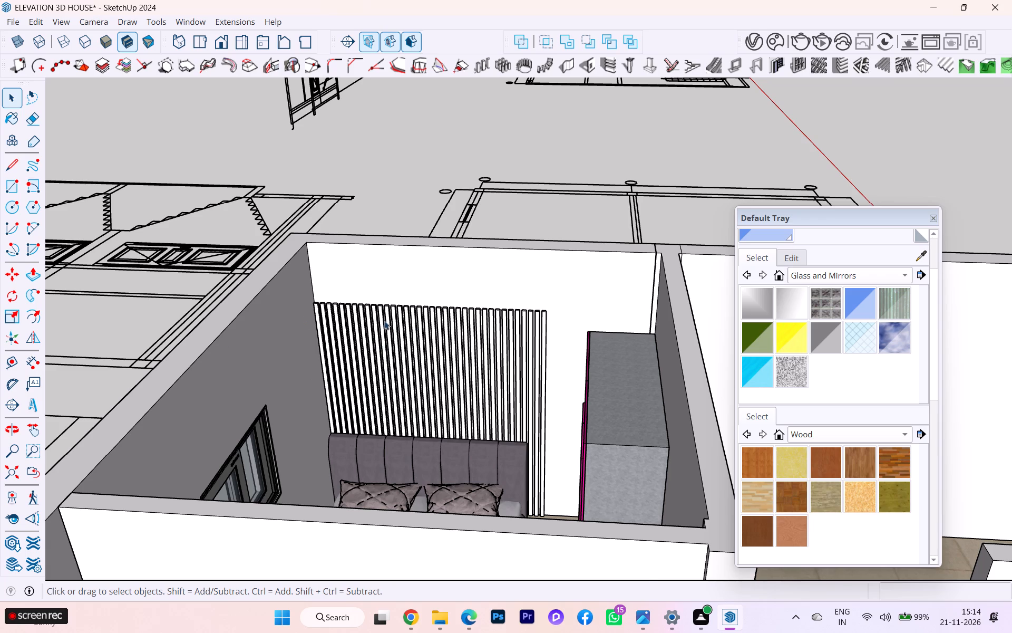
pyautogui.scroll(-1, 381, 326)
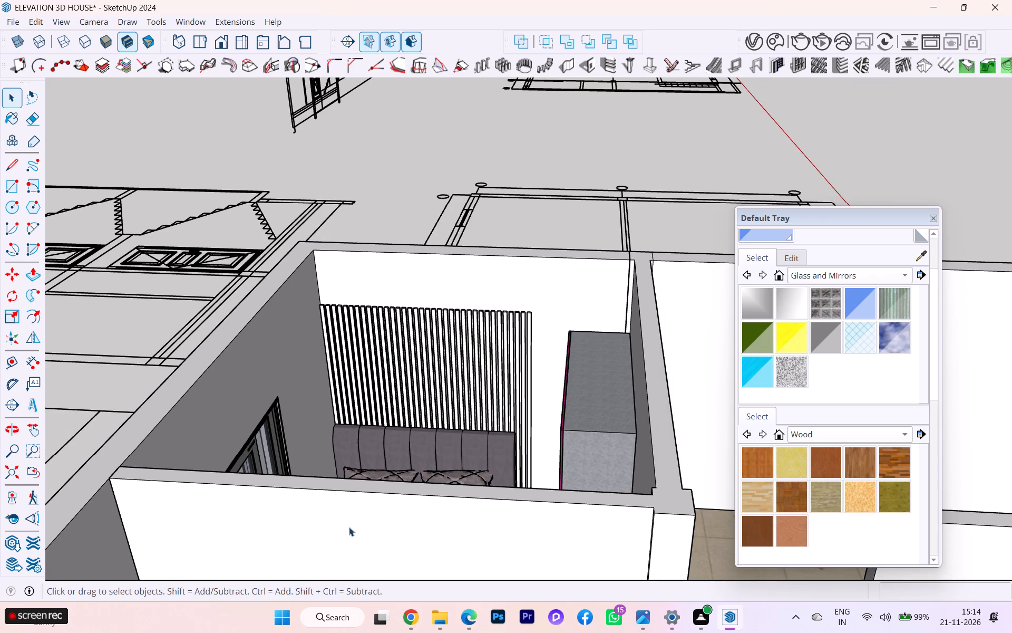
pyautogui.scroll(-1, 383, 530)
pyautogui.moveTo(379, 539); pyautogui.dragTo(227, 590, button='middle')
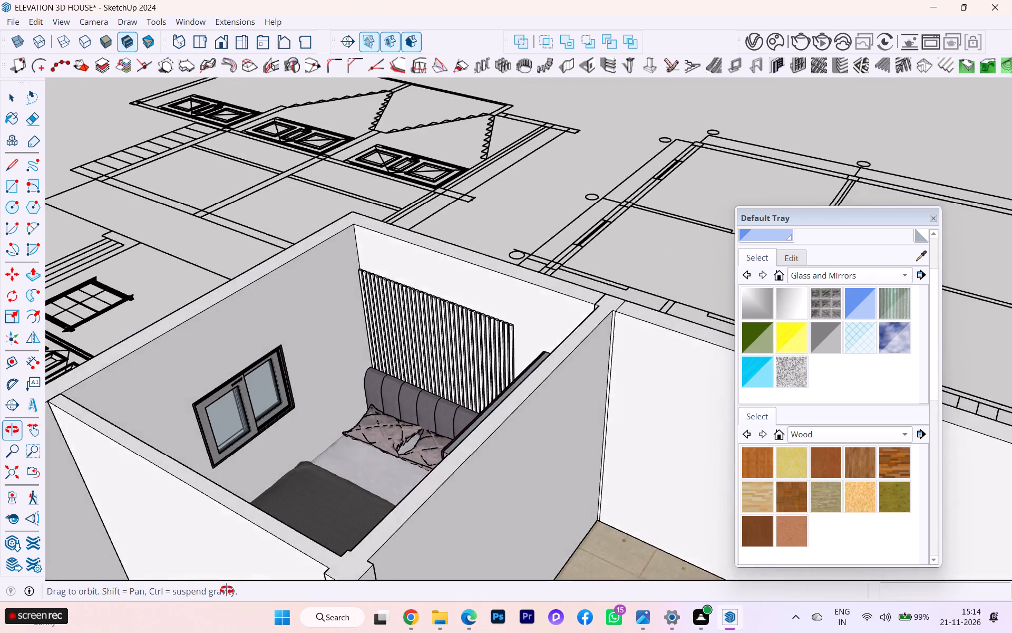
pyautogui.moveTo(227, 590); pyautogui.dragTo(375, 576, button='middle')
pyautogui.scroll(2, 393, 435)
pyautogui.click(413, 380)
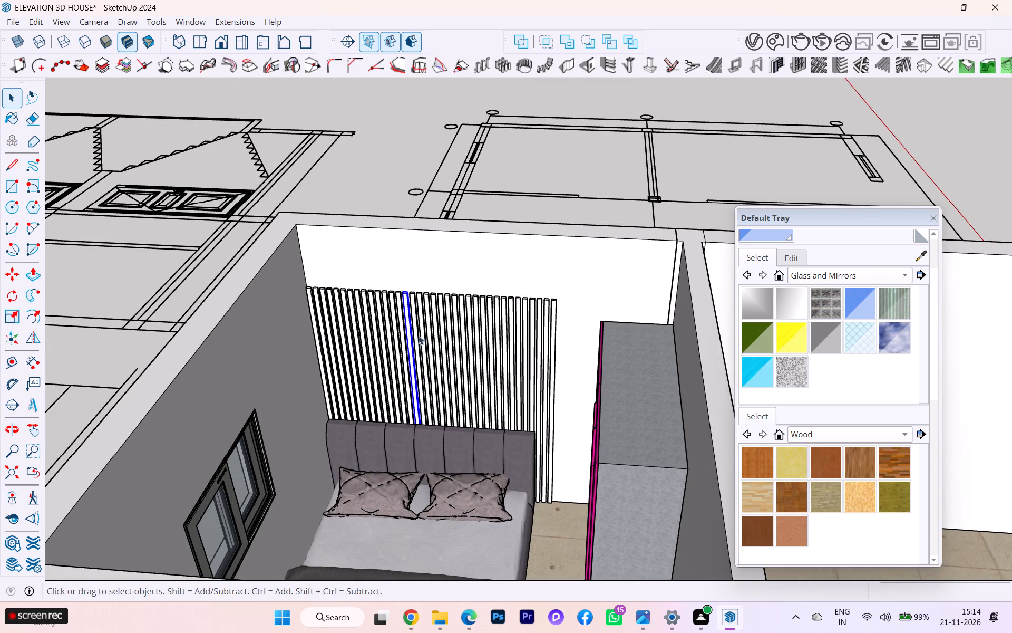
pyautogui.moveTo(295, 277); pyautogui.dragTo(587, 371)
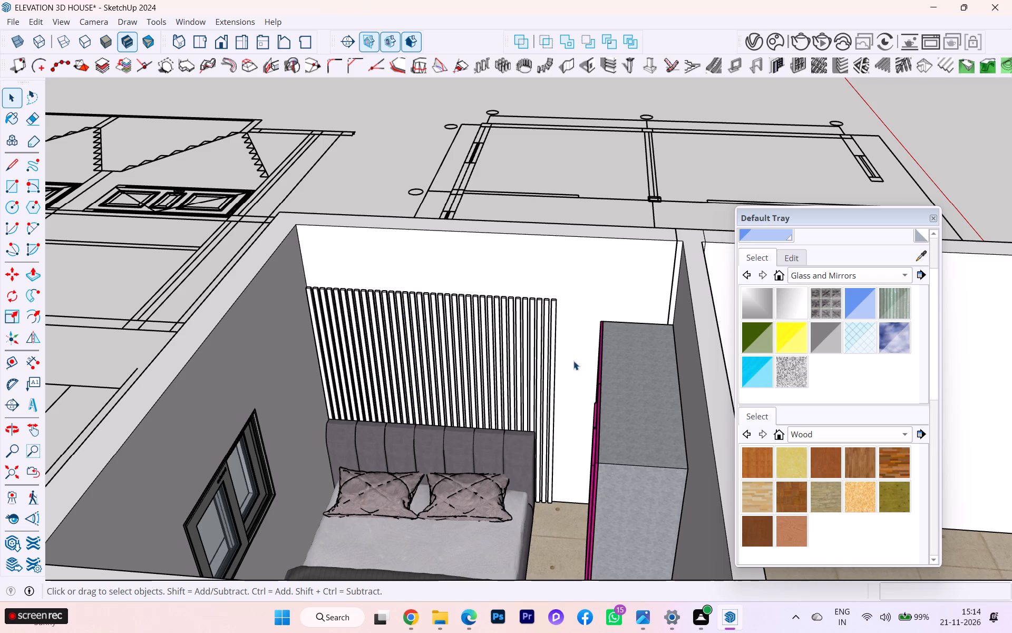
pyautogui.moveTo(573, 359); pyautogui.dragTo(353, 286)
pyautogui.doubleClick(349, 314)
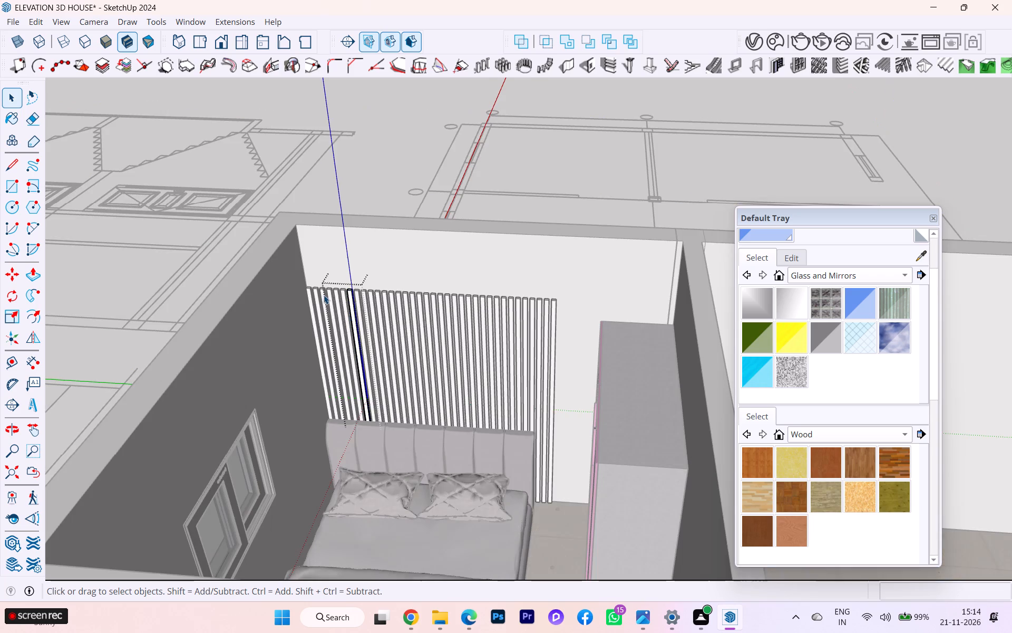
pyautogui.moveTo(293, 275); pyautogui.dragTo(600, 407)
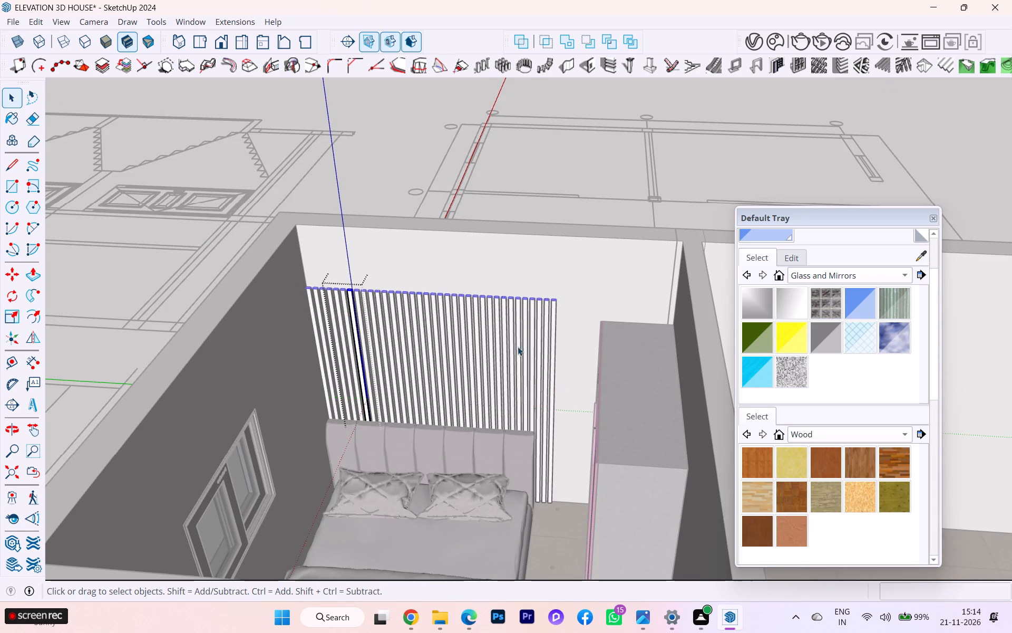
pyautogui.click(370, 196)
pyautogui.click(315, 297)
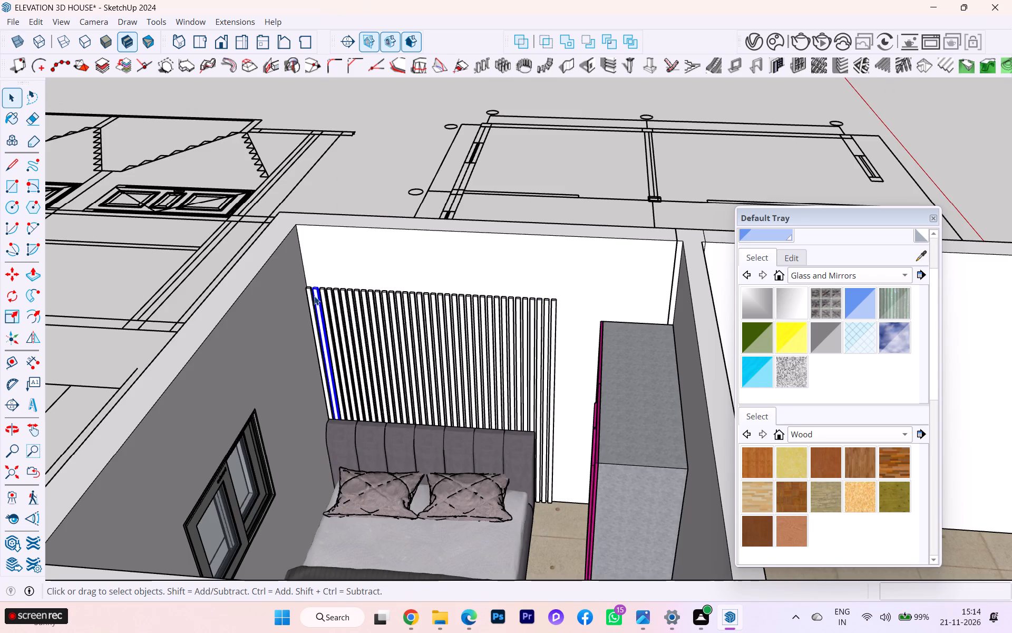
# Select all the wall strips behind the bed and make them one group.
pyautogui.moveTo(297, 280); pyautogui.dragTo(633, 559)
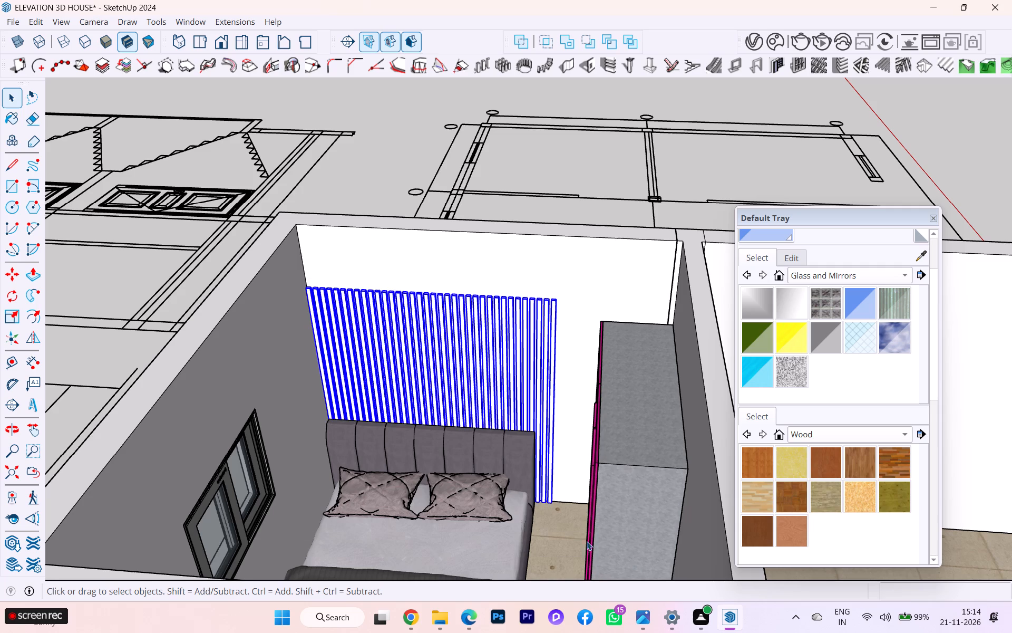
pyautogui.rightClick(507, 379)
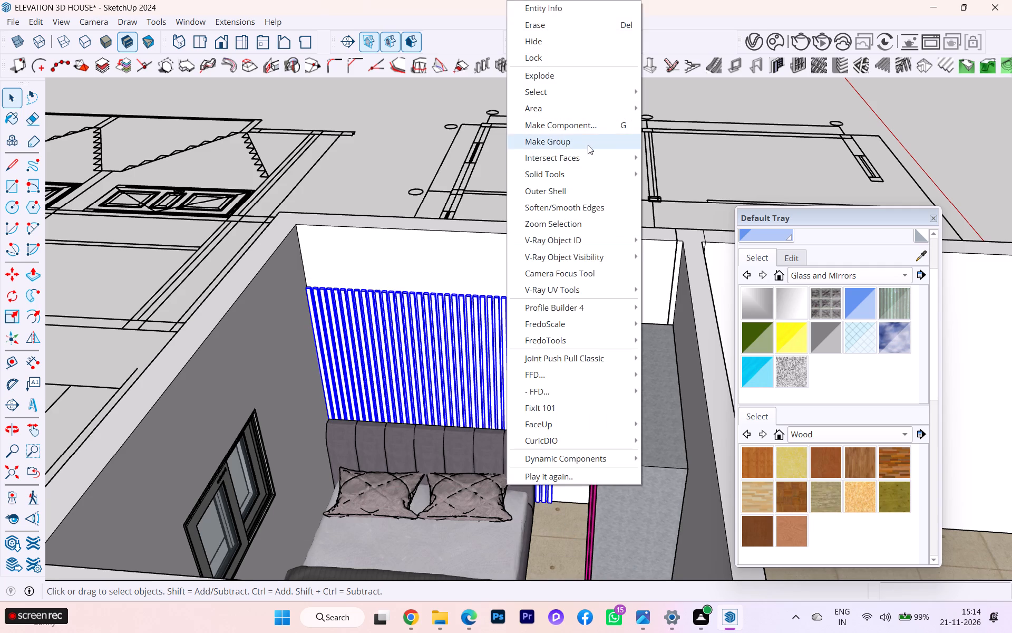
pyautogui.click(588, 145)
# Open the strip group for editing and select the end strip nearest the wardrobe.
pyautogui.scroll(2, 563, 301)
pyautogui.doubleClick(532, 314)
pyautogui.click(530, 315)
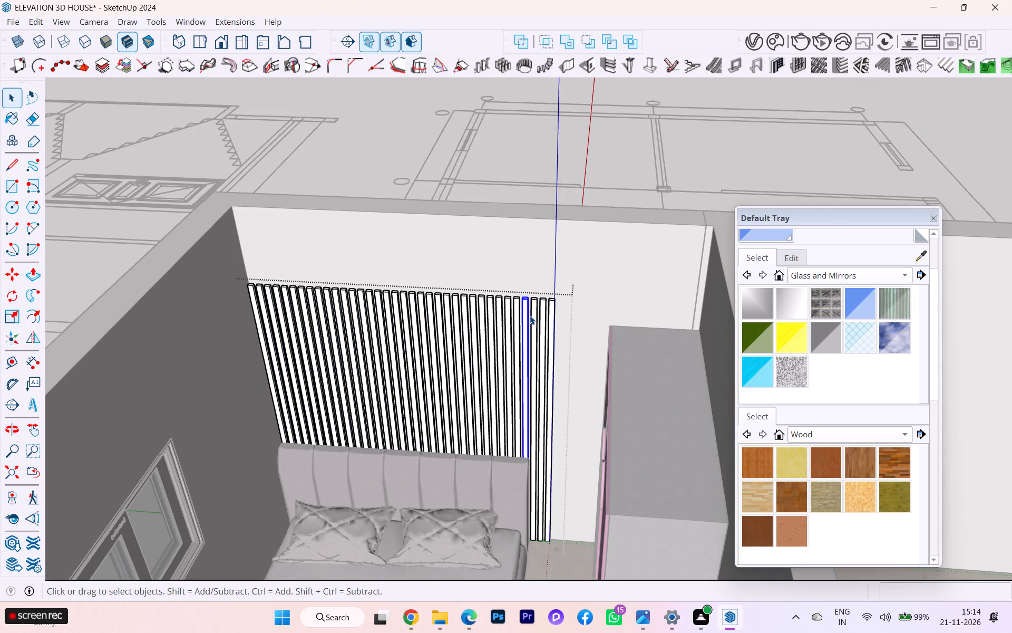
pyautogui.click(556, 305)
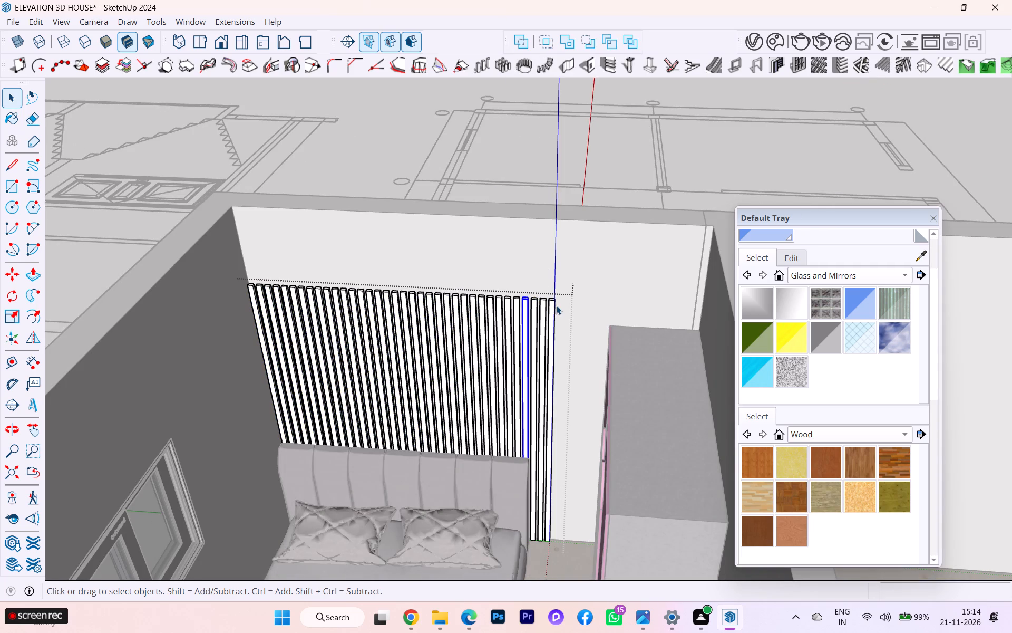
pyautogui.click(553, 310)
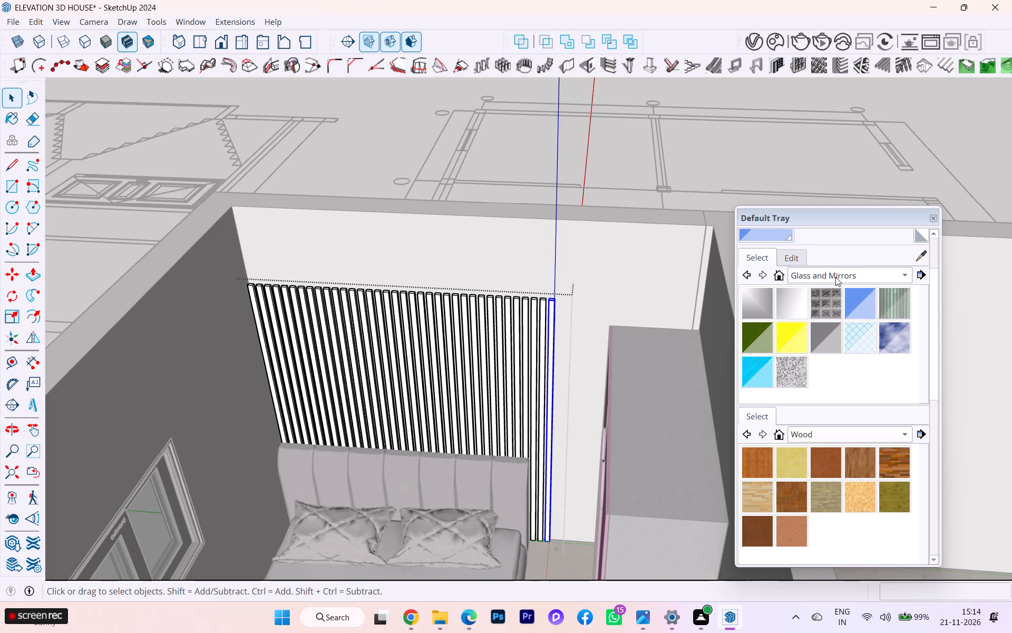
# Switch the material library from Glass and Mirrors to the Colors-Named collection.
pyautogui.click(835, 276)
pyautogui.click(821, 268)
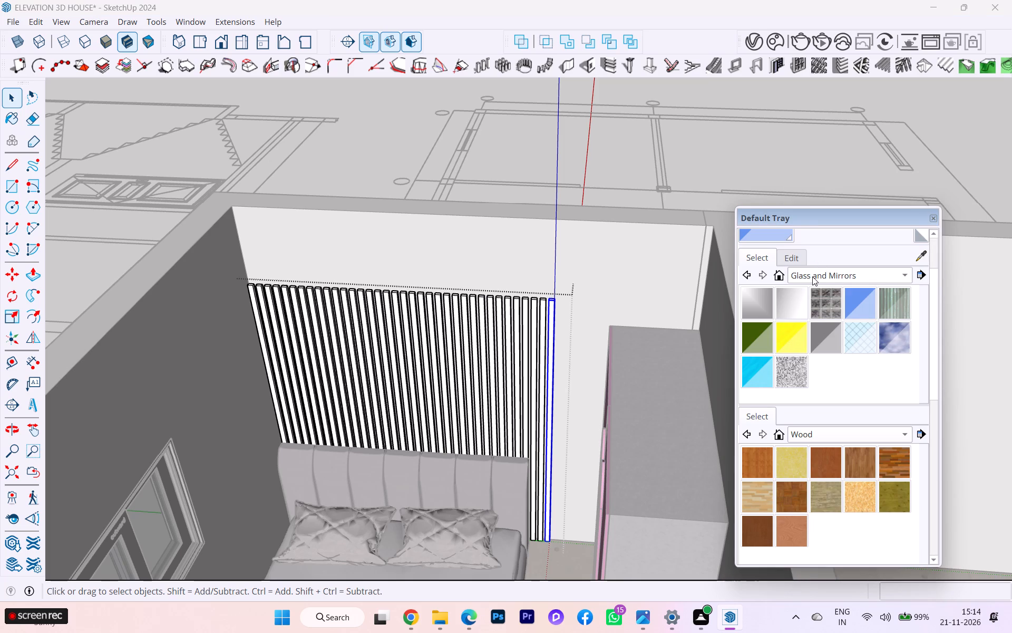
pyautogui.click(812, 276)
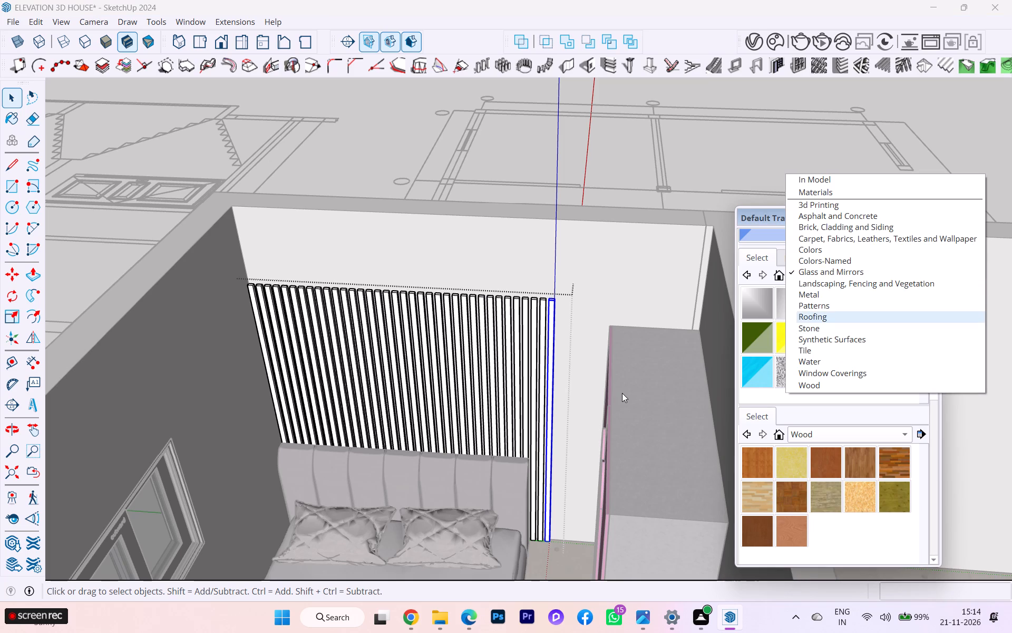
pyautogui.click(815, 271)
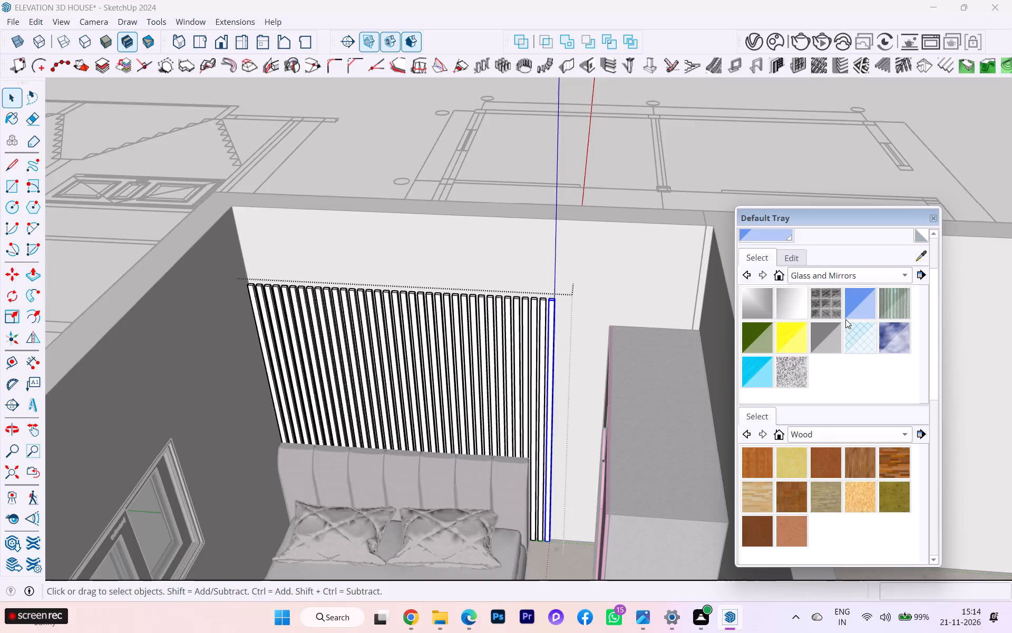
pyautogui.scroll(6, 778, 299)
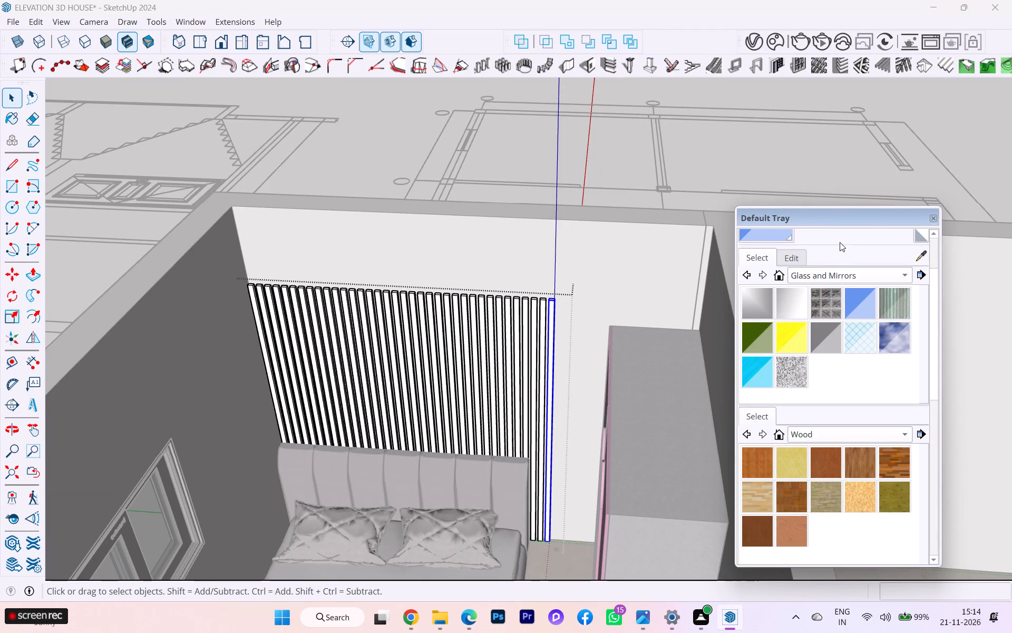
pyautogui.click(818, 273)
pyautogui.click(816, 266)
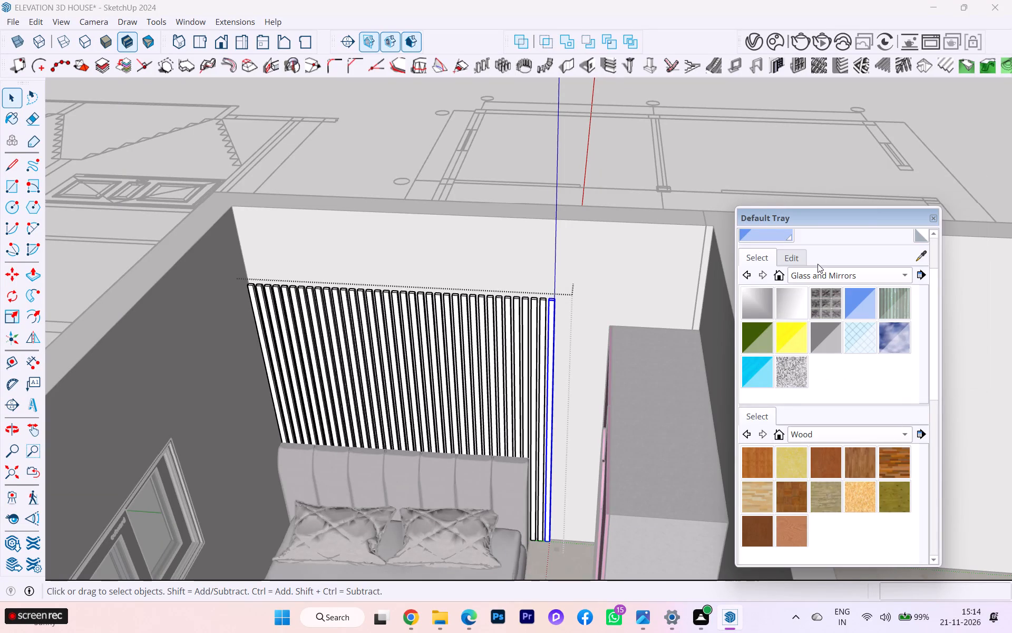
pyautogui.click(807, 280)
pyautogui.click(817, 258)
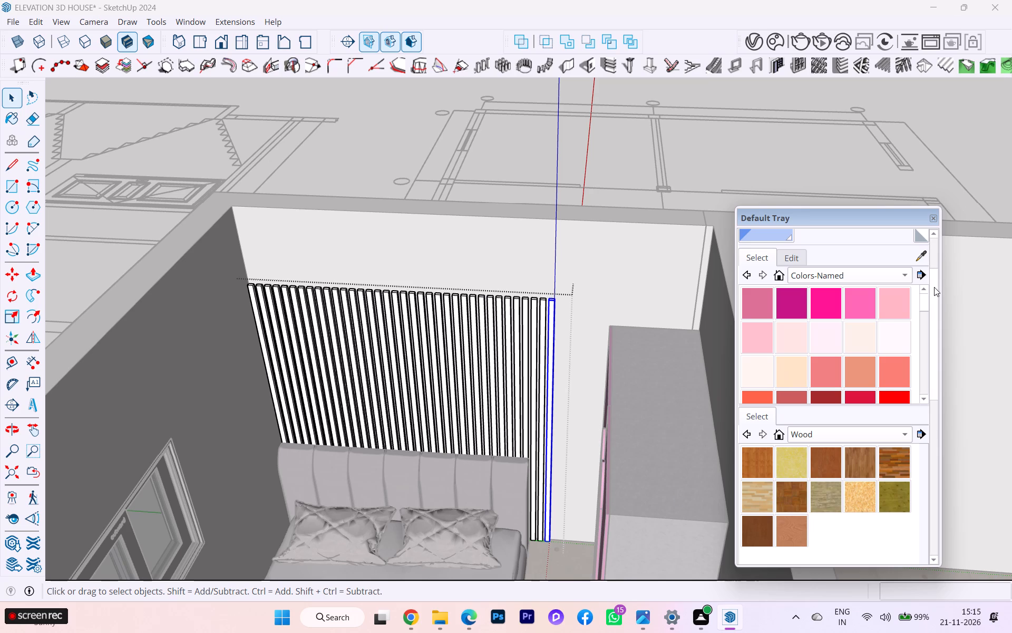
pyautogui.scroll(1, 839, 283)
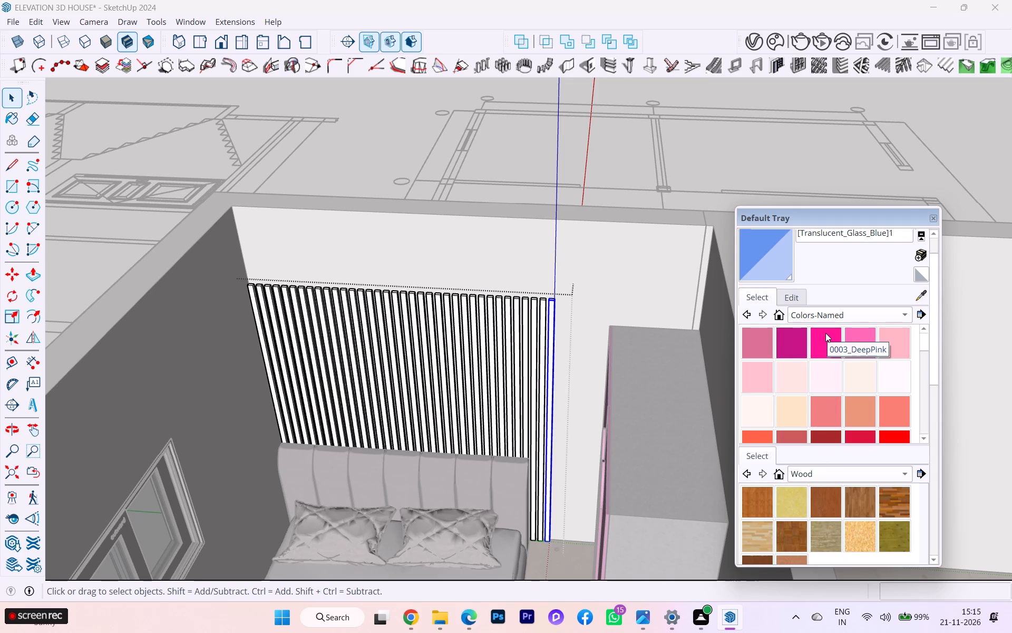
# Pick a reddish-brown from the Colors-Named collection and paint the end strip nearest the wardrobe with it.
pyautogui.scroll(-2, 779, 422)
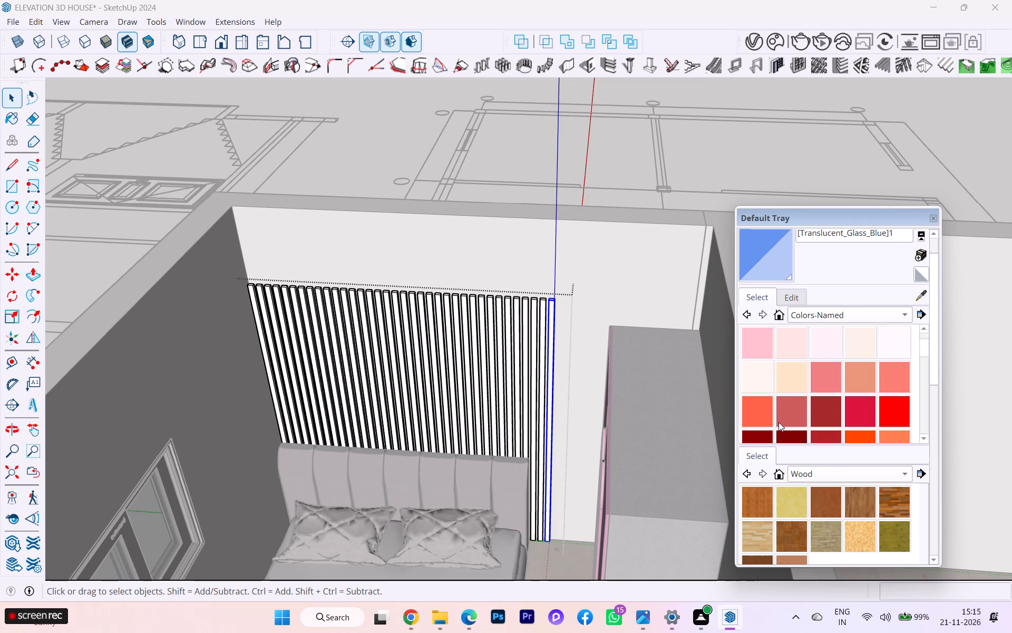
pyautogui.scroll(-6, 779, 419)
pyautogui.scroll(1, 779, 419)
pyautogui.scroll(-5, 779, 419)
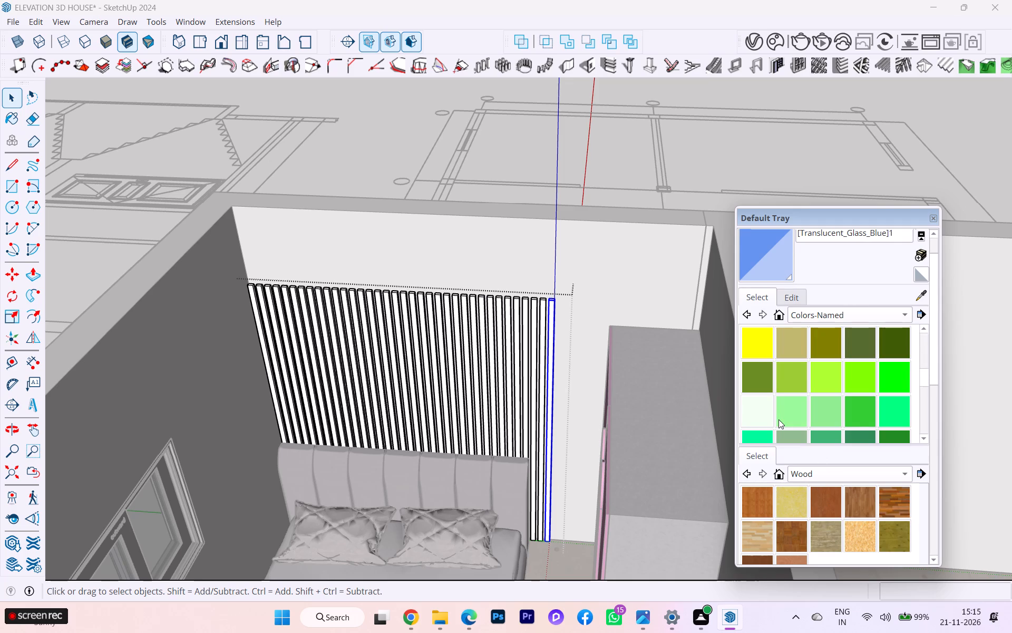
pyautogui.scroll(1, 779, 419)
pyautogui.scroll(-1, 779, 419)
pyautogui.scroll(2, 779, 419)
pyautogui.scroll(2, 830, 392)
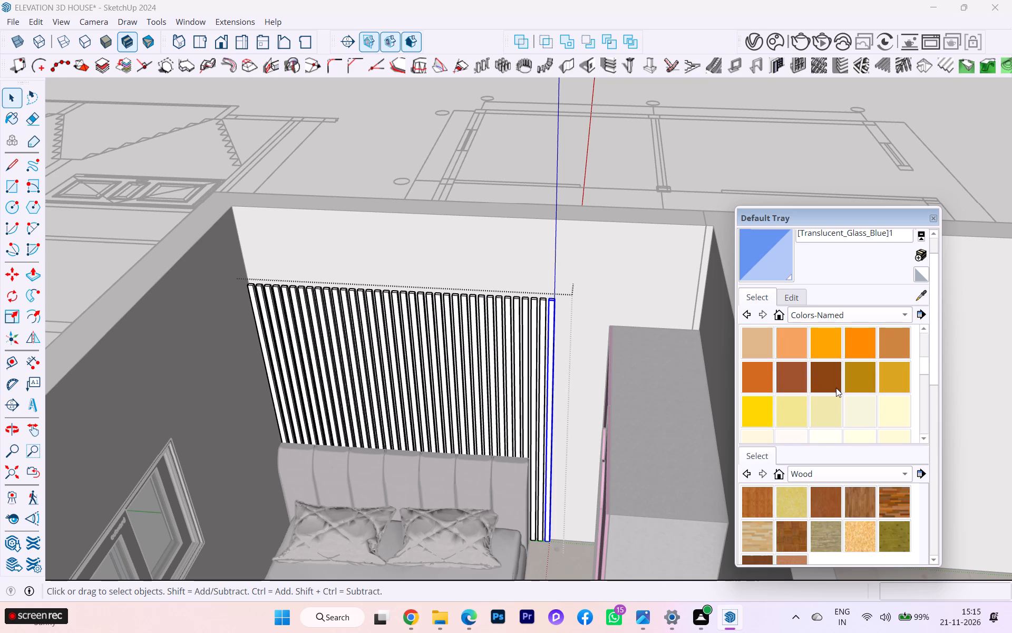
pyautogui.click(800, 378)
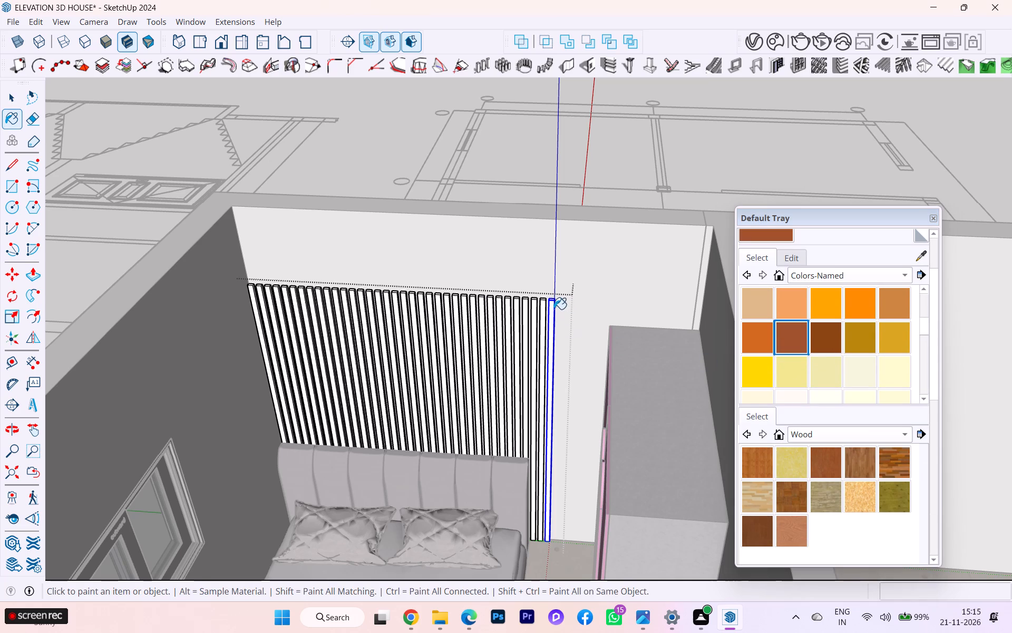
pyautogui.click(553, 308)
pyautogui.scroll(3, 552, 301)
pyautogui.scroll(1, 493, 284)
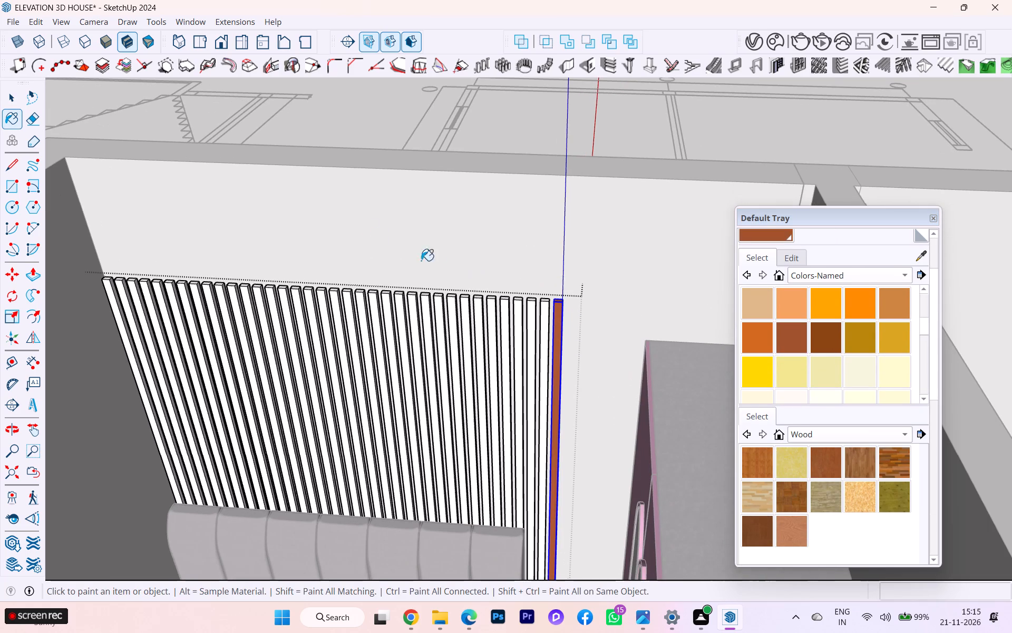
# Open the end strip, select all its geometry and paint it the same reddish-brown so every strip matches, leaving the group edit.
pyautogui.click(17, 101)
pyautogui.scroll(3, 661, 445)
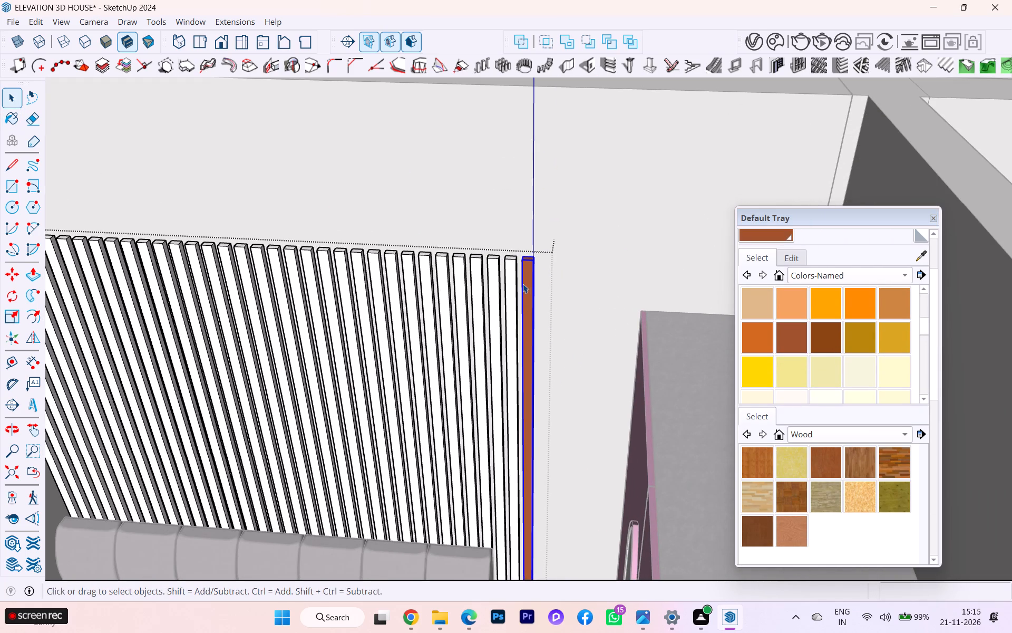
pyautogui.tripleClick(524, 277)
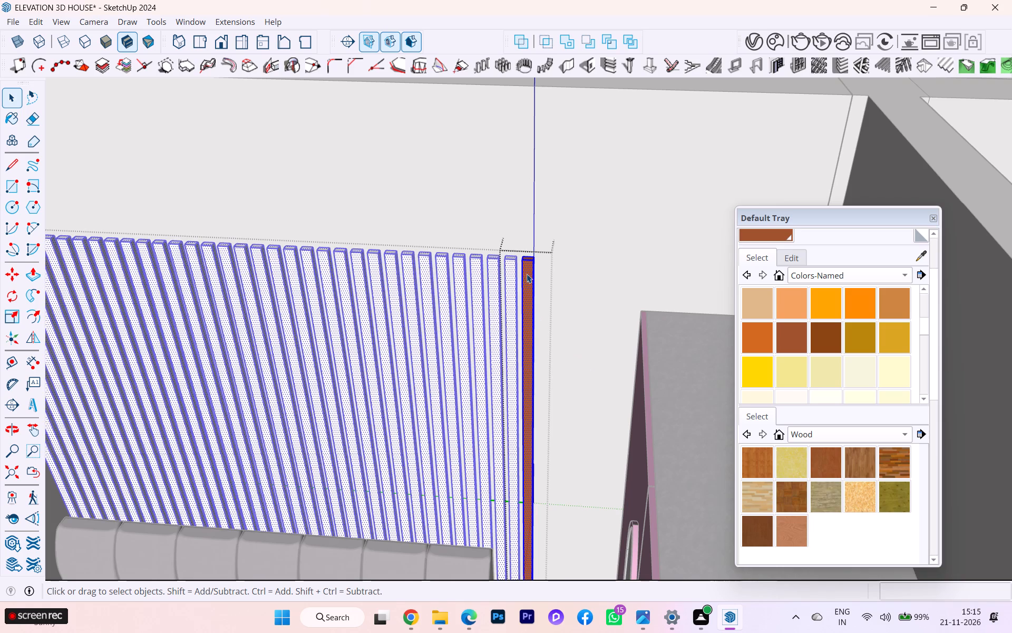
pyautogui.click(772, 322)
pyautogui.click(797, 330)
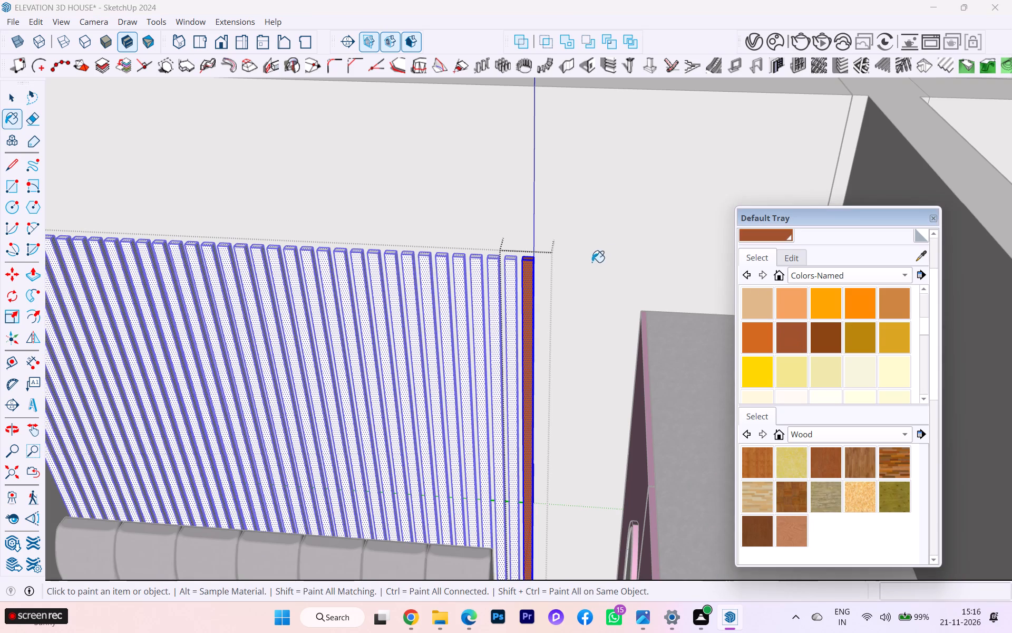
pyautogui.click(530, 266)
pyautogui.scroll(-3, 574, 276)
pyautogui.scroll(-3, 628, 305)
pyautogui.scroll(1, 631, 307)
pyautogui.scroll(-2, 597, 301)
pyautogui.scroll(1, 596, 300)
pyautogui.scroll(-1, 596, 300)
pyautogui.scroll(-2, 394, 304)
pyautogui.click(7, 101)
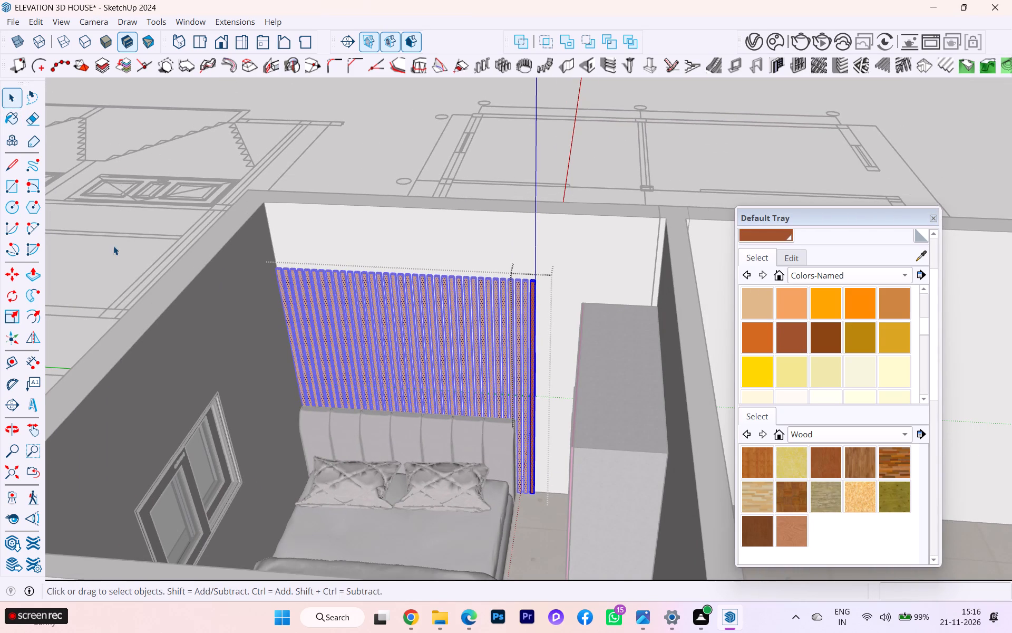
pyautogui.click(113, 246)
pyautogui.scroll(-4, 329, 259)
pyautogui.moveTo(405, 277); pyautogui.dragTo(482, 222, button='middle')
pyautogui.click(340, 200)
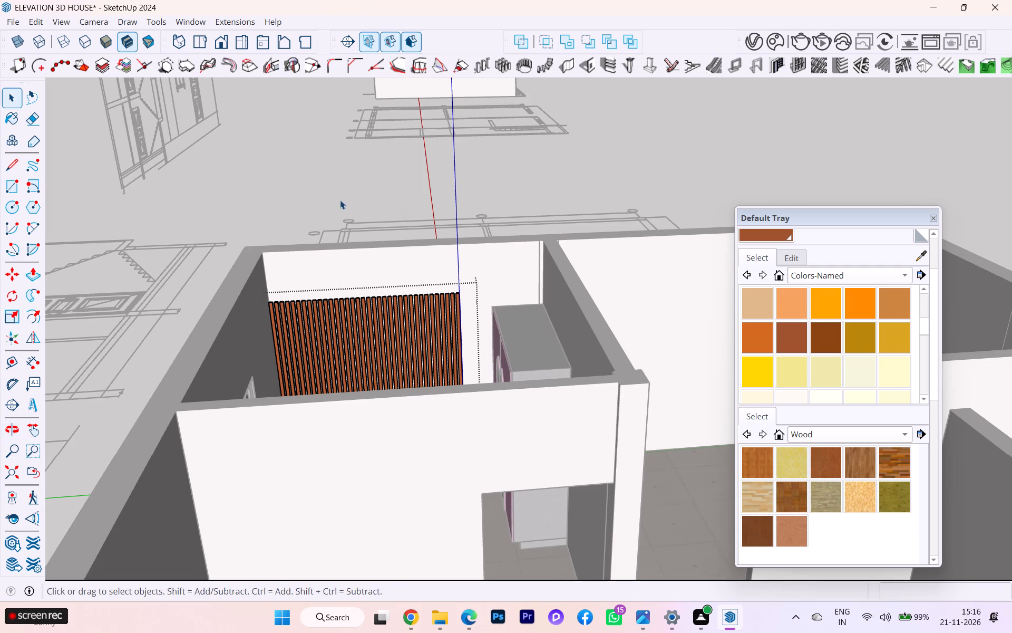
# Move the whole strip group 0.75 away from the wall towards the bed's headboard.
pyautogui.scroll(1, 315, 221)
pyautogui.scroll(-1, 317, 222)
pyautogui.scroll(2, 330, 228)
pyautogui.moveTo(502, 318); pyautogui.dragTo(202, 338, button='middle')
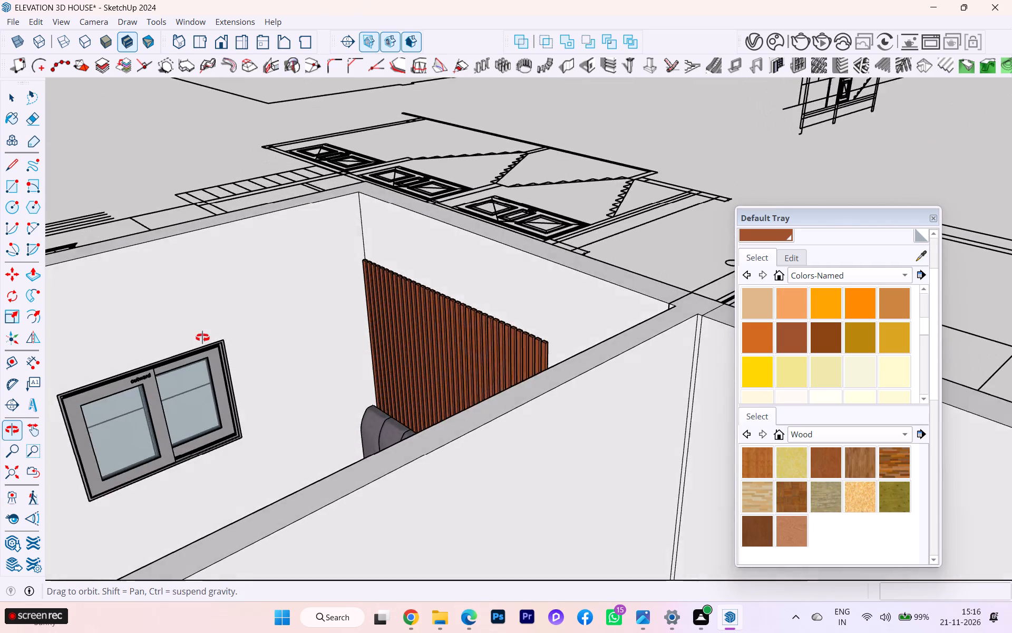
pyautogui.moveTo(202, 338); pyautogui.dragTo(112, 390, button='middle')
pyautogui.scroll(4, 609, 310)
pyautogui.scroll(5, 528, 383)
pyautogui.moveTo(517, 389); pyautogui.dragTo(439, 413, button='middle')
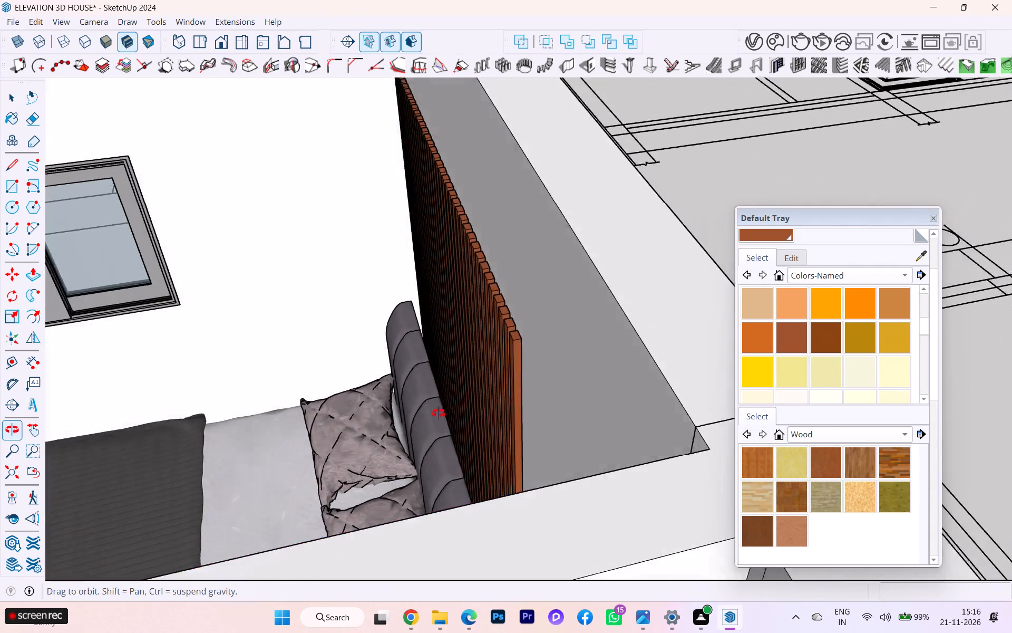
pyautogui.moveTo(439, 413); pyautogui.dragTo(440, 437, button='middle')
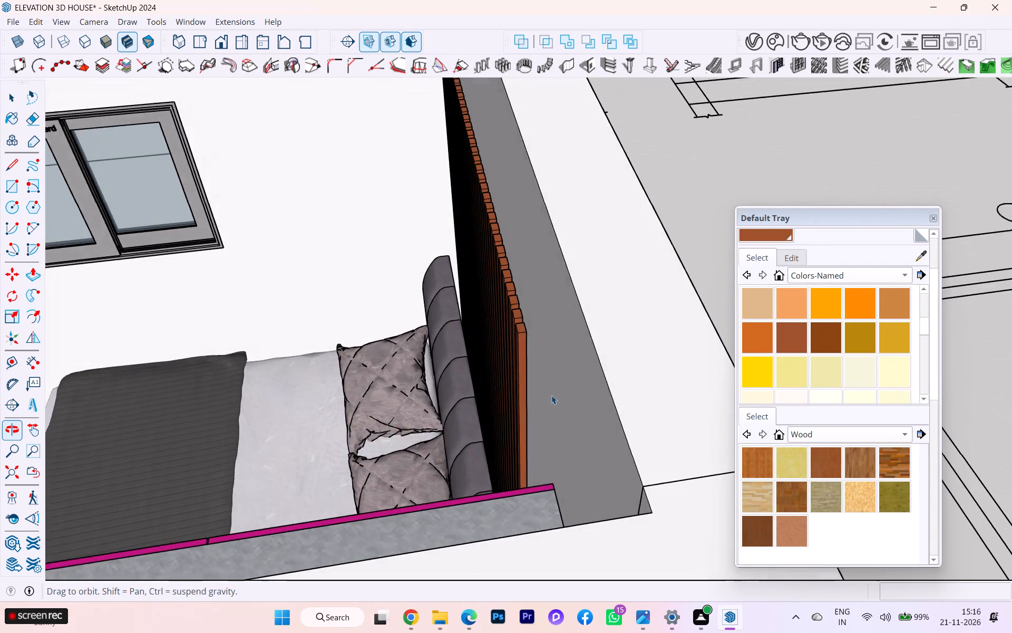
pyautogui.scroll(3, 549, 384)
pyautogui.click(503, 336)
pyautogui.scroll(1, 504, 335)
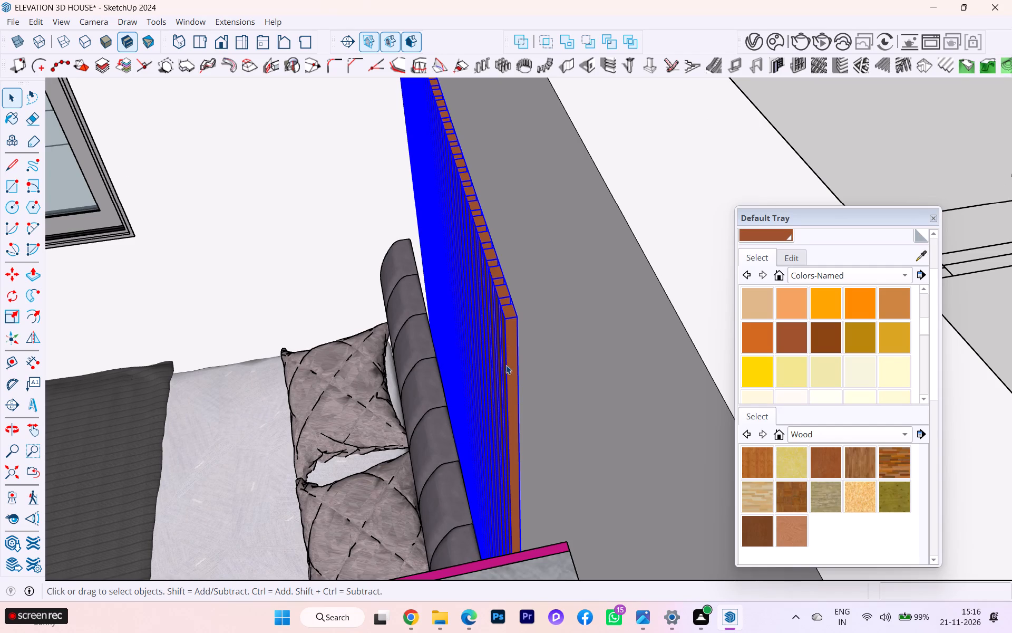
pyautogui.press('m')
pyautogui.click(519, 350)
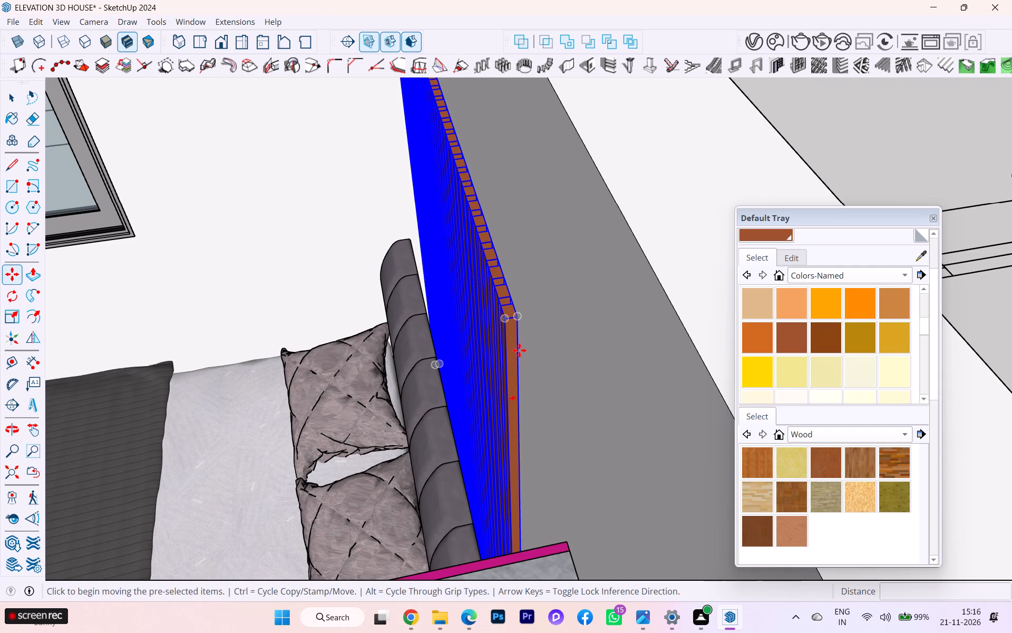
pyautogui.write('.75')
pyautogui.press('Return')
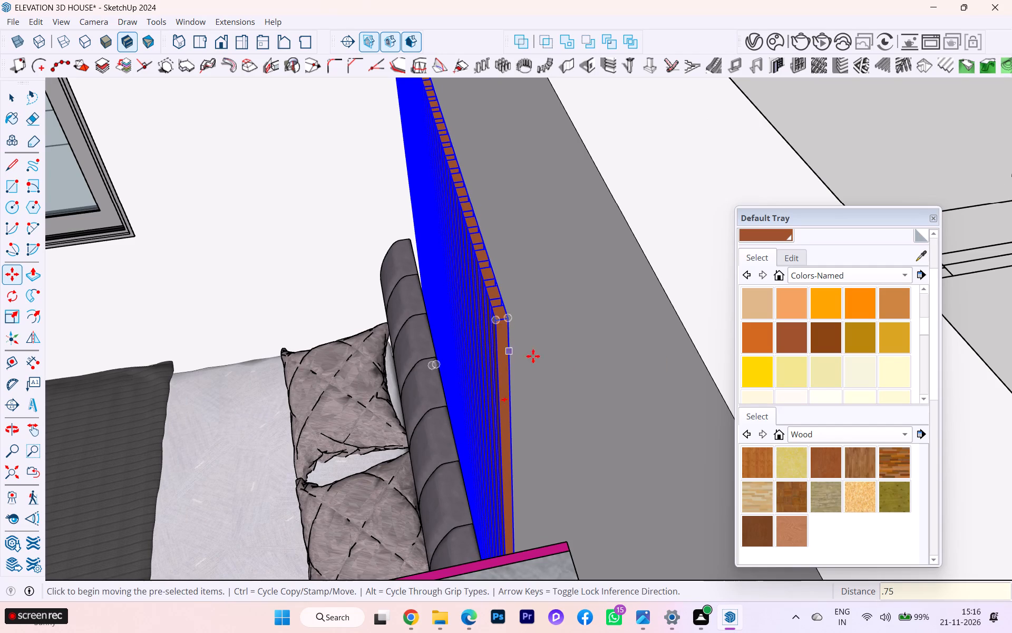
pyautogui.click(9, 95)
pyautogui.scroll(-5, 363, 249)
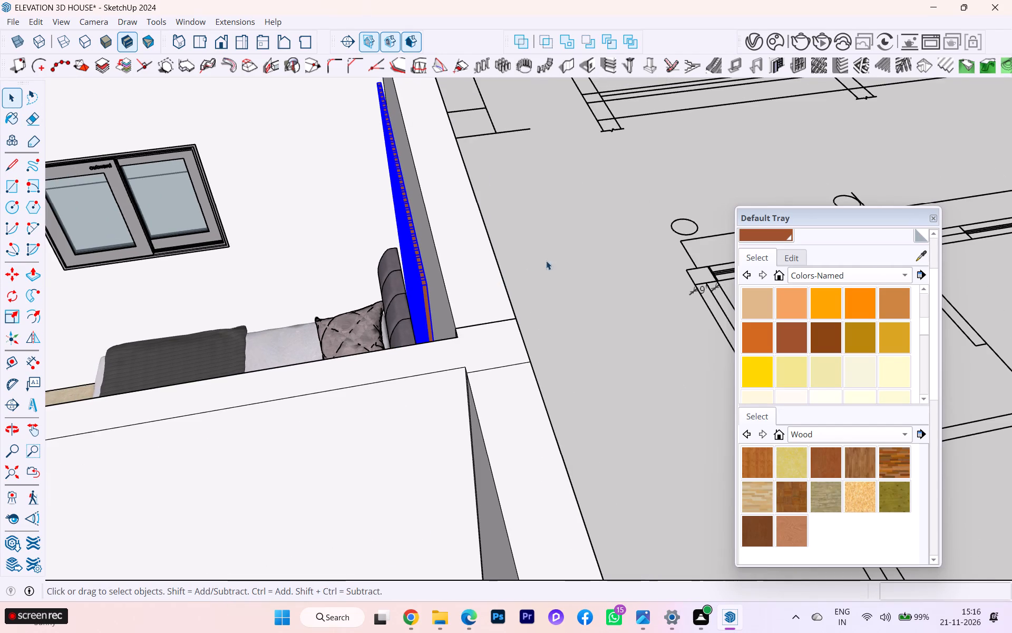
pyautogui.click(546, 261)
# Examine the painted strip panelling behind the bed, checking its ends, spacing and fit against the wall and headboard.
pyautogui.scroll(3, 441, 245)
pyautogui.scroll(-1, 436, 253)
pyautogui.moveTo(436, 253); pyautogui.dragTo(425, 282, button='middle')
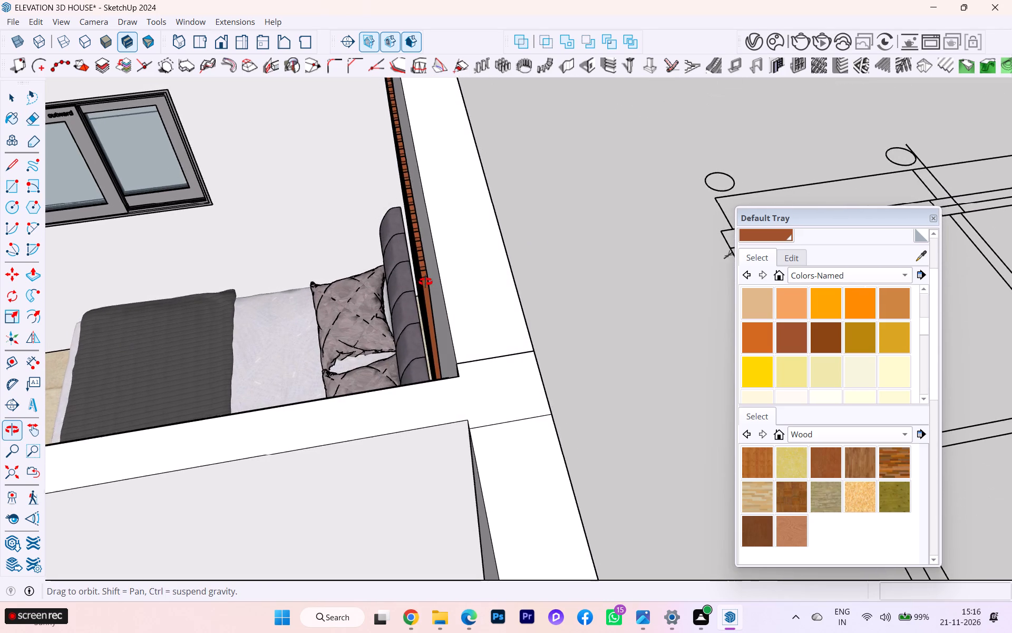
pyautogui.moveTo(425, 282); pyautogui.dragTo(693, 232, button='middle')
pyautogui.scroll(-3, 595, 219)
pyautogui.moveTo(433, 277); pyautogui.dragTo(608, 259, button='middle')
pyautogui.scroll(4, 172, 343)
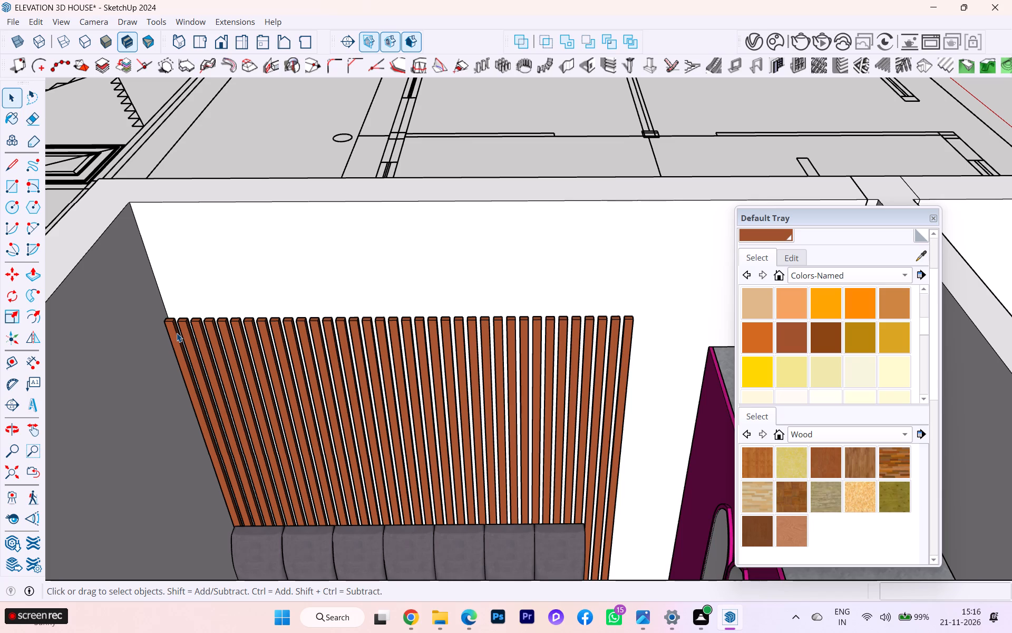
pyautogui.scroll(-2, 190, 318)
pyautogui.scroll(1, 193, 331)
pyautogui.scroll(-2, 196, 339)
pyautogui.moveTo(201, 358); pyautogui.dragTo(180, 346, button='middle')
pyautogui.scroll(3, 466, 358)
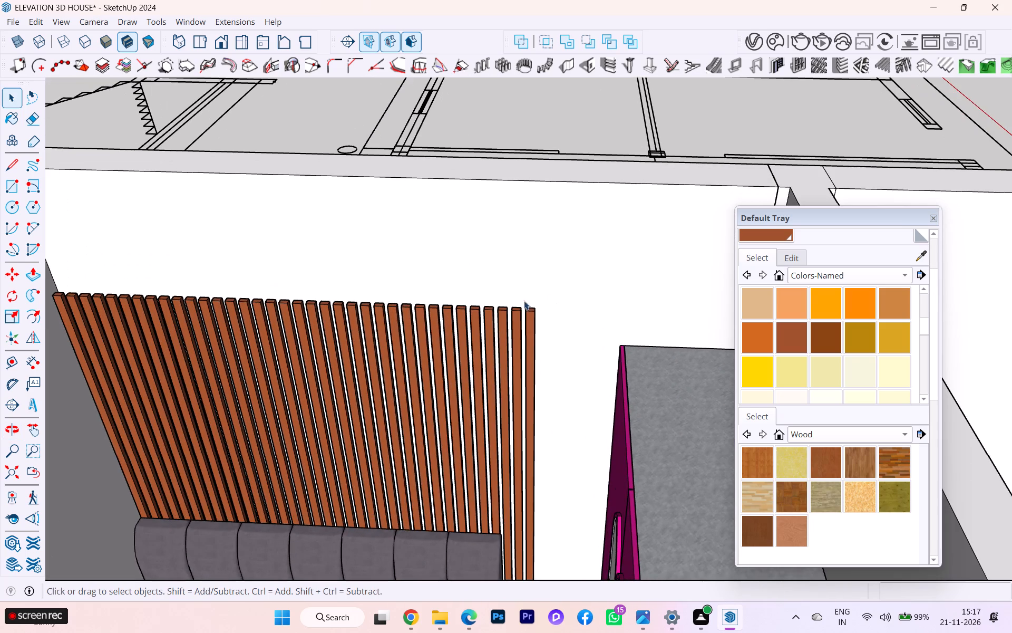
pyautogui.scroll(-1, 515, 308)
pyautogui.moveTo(386, 339); pyautogui.dragTo(422, 262, button='middle')
pyautogui.scroll(-4, 433, 254)
pyautogui.scroll(3, 434, 256)
pyautogui.scroll(-1, 434, 256)
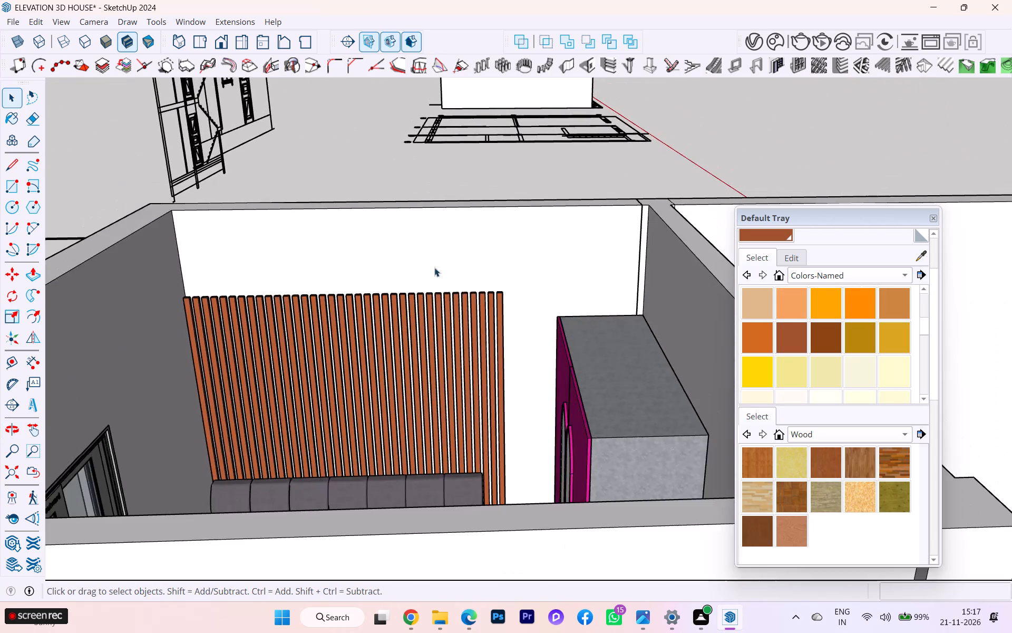
pyautogui.scroll(-1, 415, 288)
pyautogui.scroll(1, 415, 289)
pyautogui.scroll(-1, 414, 291)
pyautogui.scroll(1, 409, 311)
pyautogui.scroll(-2, 409, 311)
pyautogui.scroll(4, 383, 320)
pyautogui.scroll(-1, 374, 454)
pyautogui.scroll(2, 364, 473)
pyautogui.scroll(-1, 353, 469)
pyautogui.scroll(3, 353, 469)
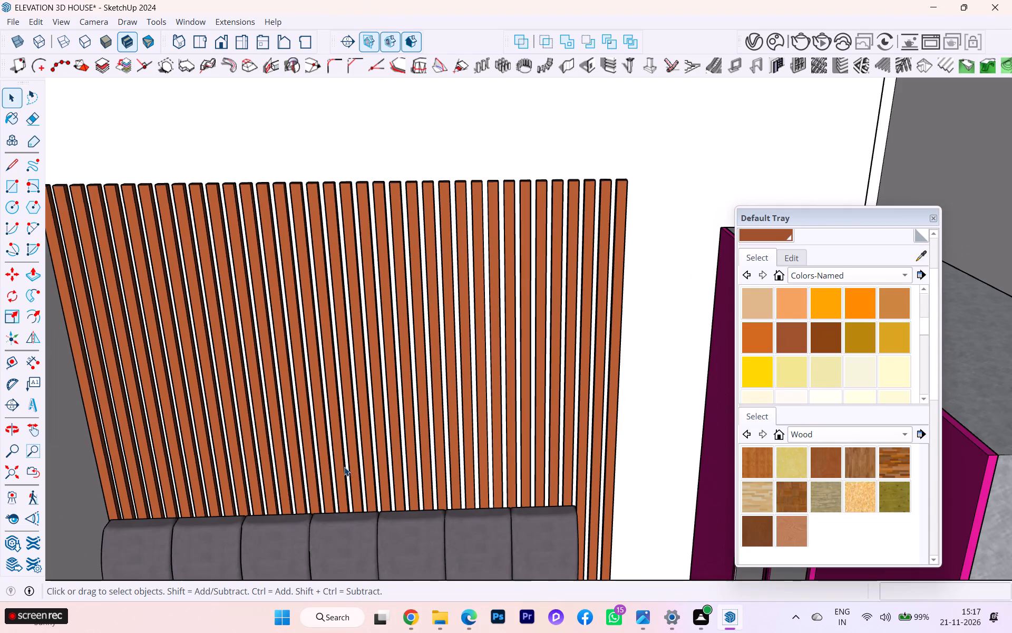
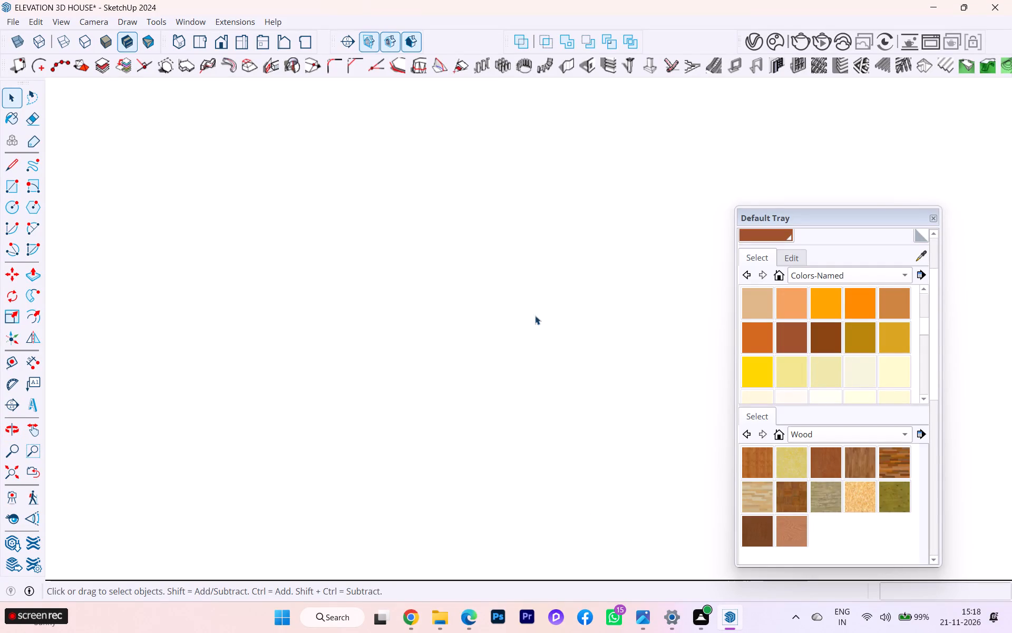
# Bring the whole model back into view, survey the furnished floor plan and houses, and clear the selection of the drawing group.
pyautogui.click(16, 479)
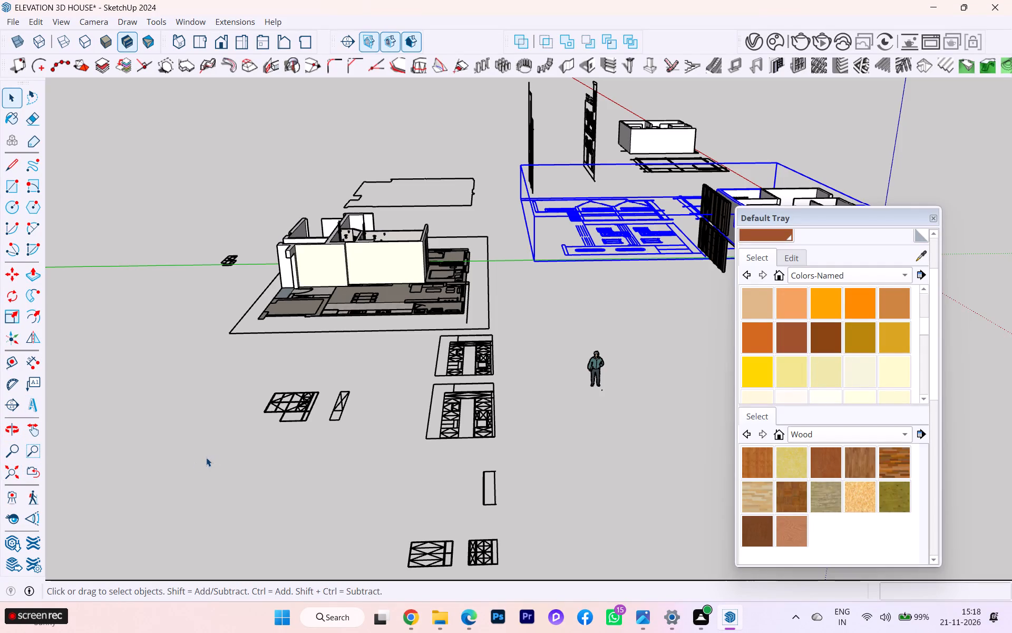
pyautogui.scroll(4, 504, 319)
pyautogui.scroll(-2, 239, 304)
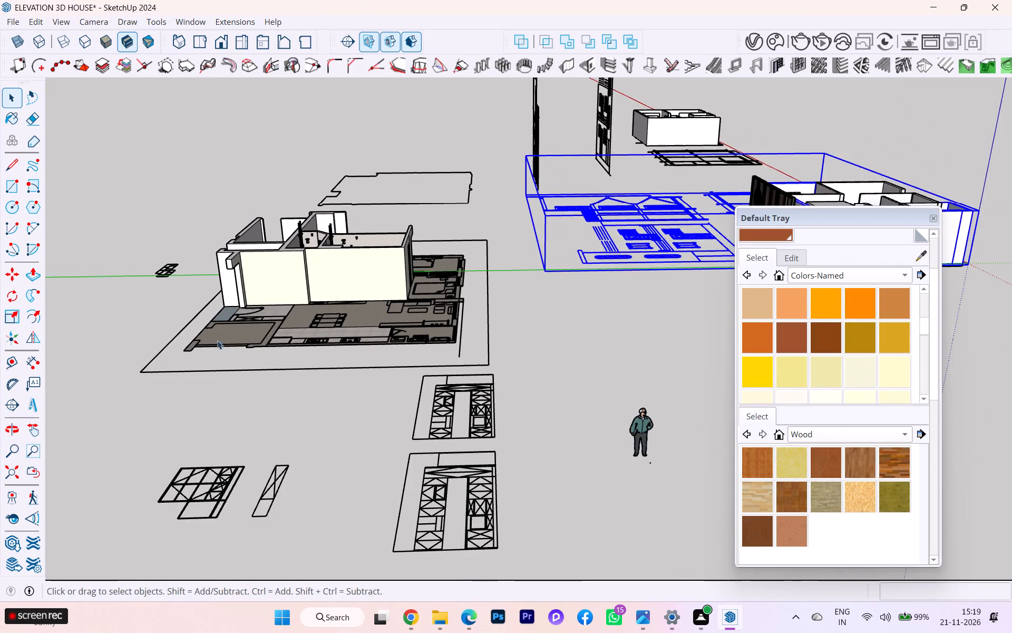
pyautogui.moveTo(218, 347); pyautogui.dragTo(213, 453, button='middle')
pyautogui.scroll(3, 245, 407)
pyautogui.scroll(-1, 247, 399)
pyautogui.scroll(-2, 275, 328)
pyautogui.moveTo(494, 303); pyautogui.dragTo(281, 329, button='middle')
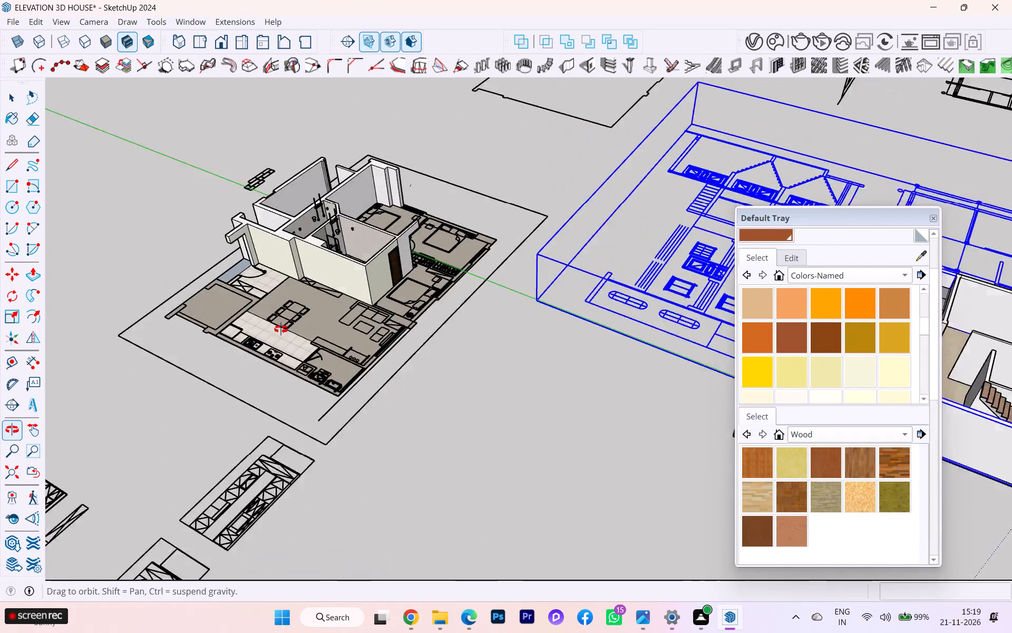
pyautogui.moveTo(281, 329); pyautogui.dragTo(258, 332, button='middle')
pyautogui.scroll(3, 526, 289)
pyautogui.scroll(-5, 469, 299)
pyautogui.scroll(1, 320, 321)
pyautogui.scroll(-1, 320, 321)
pyautogui.click(521, 409)
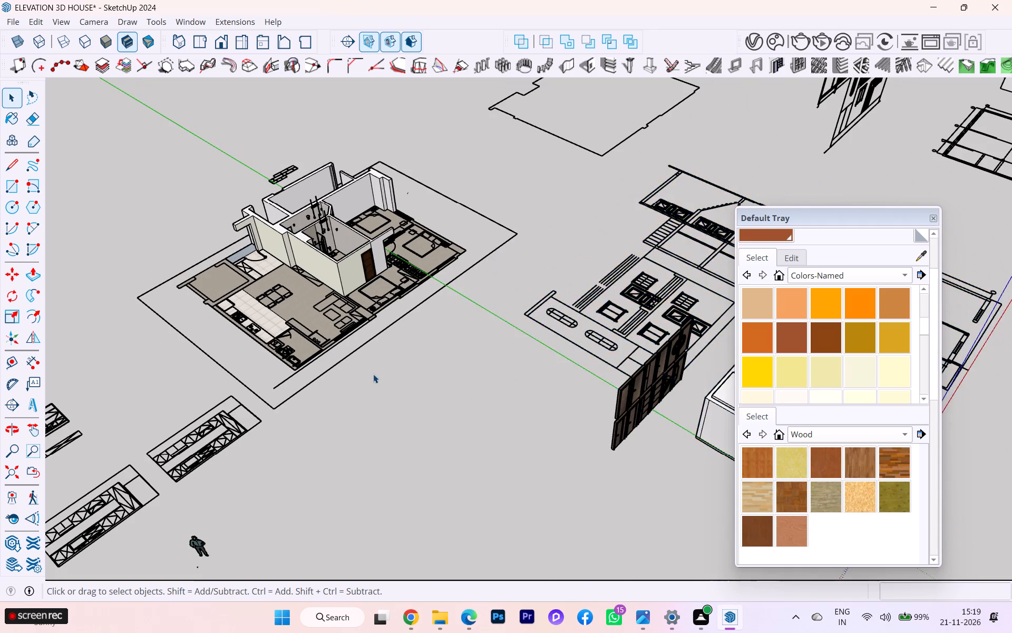
pyautogui.scroll(-5, 344, 371)
pyautogui.scroll(12, 643, 420)
# Examine the house's room layout from above, including the staircase, the tiled floors and the bedroom's place in the plan.
pyautogui.moveTo(606, 409); pyautogui.dragTo(246, 418, button='middle')
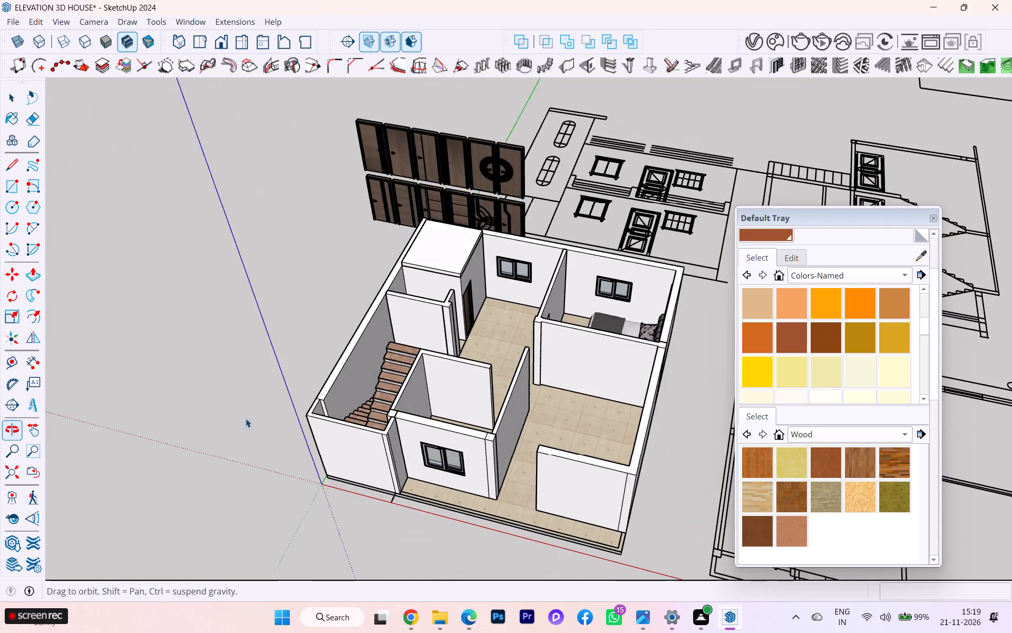
pyautogui.moveTo(246, 418); pyautogui.dragTo(239, 424, button='middle')
pyautogui.scroll(8, 534, 369)
pyautogui.scroll(-1, 427, 378)
pyautogui.moveTo(406, 378); pyautogui.dragTo(645, 427, button='middle')
pyautogui.scroll(4, 712, 276)
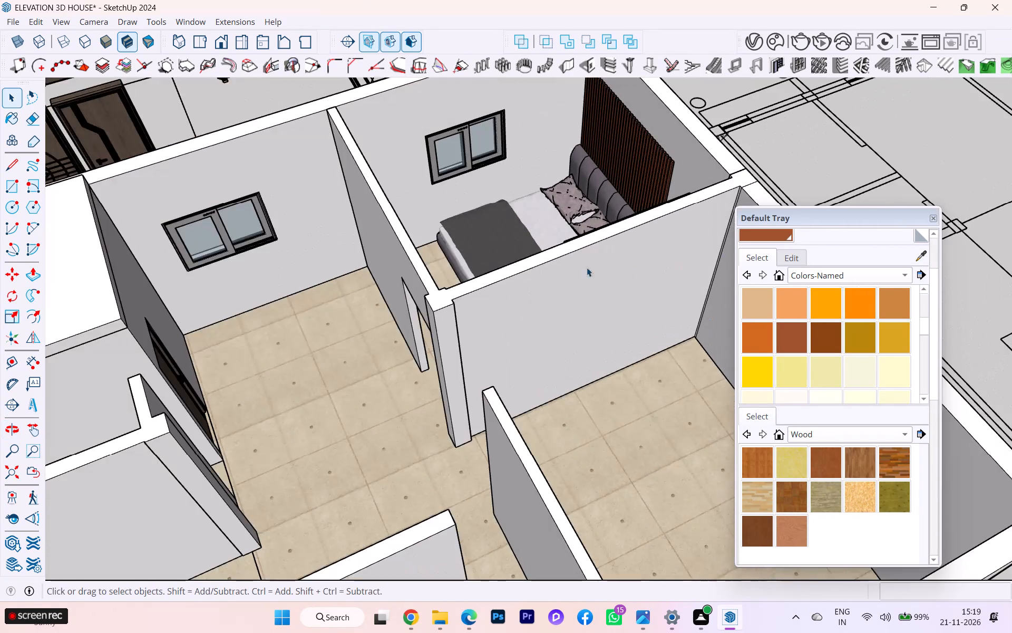
pyautogui.scroll(-1, 414, 263)
pyautogui.moveTo(408, 268); pyautogui.dragTo(279, 412, button='middle')
pyautogui.scroll(-1, 471, 261)
pyautogui.scroll(1, 471, 261)
pyautogui.scroll(-6, 471, 263)
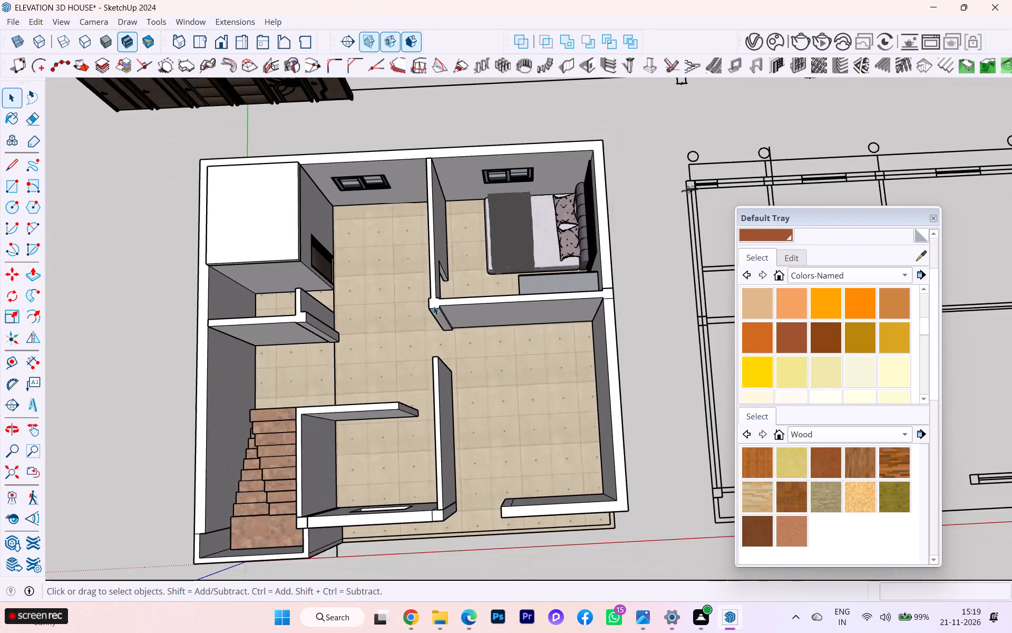
pyautogui.moveTo(432, 305); pyautogui.dragTo(886, 395, button='middle')
pyautogui.scroll(-1, 653, 419)
pyautogui.scroll(1, 873, 365)
pyautogui.moveTo(638, 314); pyautogui.dragTo(252, 263, button='middle')
pyautogui.scroll(-3, 283, 298)
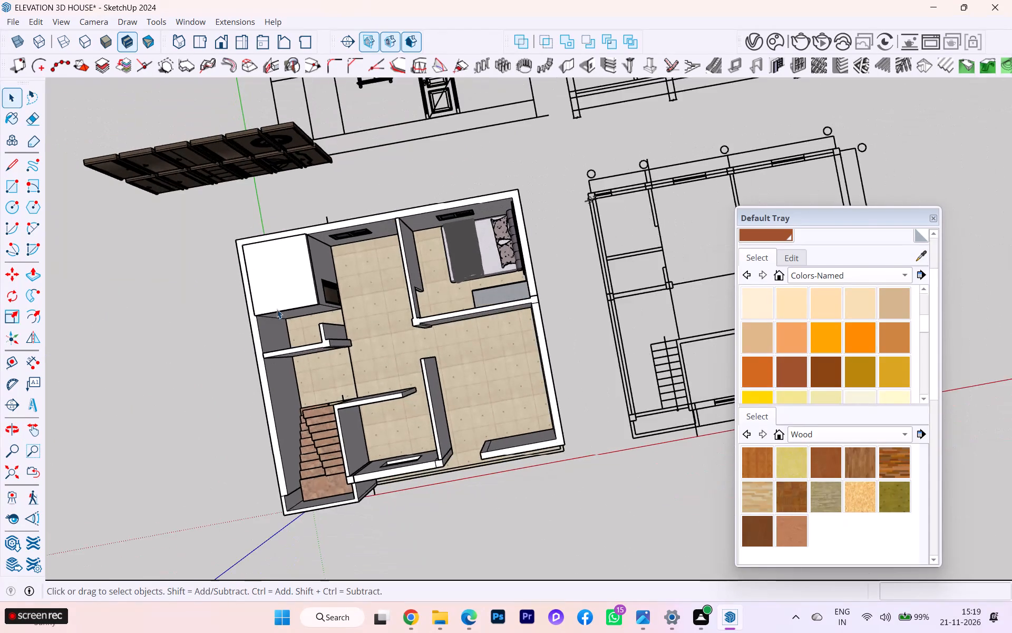
pyautogui.scroll(-2, 279, 309)
pyautogui.moveTo(275, 313); pyautogui.dragTo(605, 419, button='middle')
pyautogui.scroll(-2, 425, 275)
pyautogui.scroll(1, 423, 278)
pyautogui.scroll(-1, 423, 280)
pyautogui.moveTo(543, 305); pyautogui.dragTo(444, 195, button='middle')
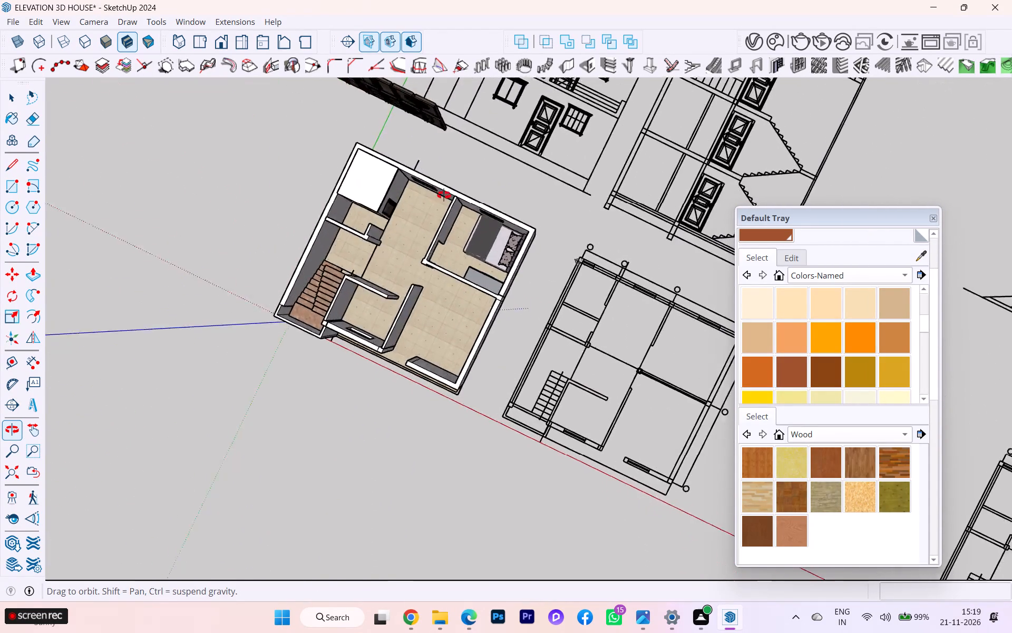
pyautogui.moveTo(444, 195); pyautogui.dragTo(440, 150, button='middle')
pyautogui.scroll(6, 528, 323)
# Examine the bedroom interior, checking how the magenta-door wardrobe, the bed and the strip panelling fit together.
pyautogui.moveTo(503, 245); pyautogui.dragTo(203, 150, button='middle')
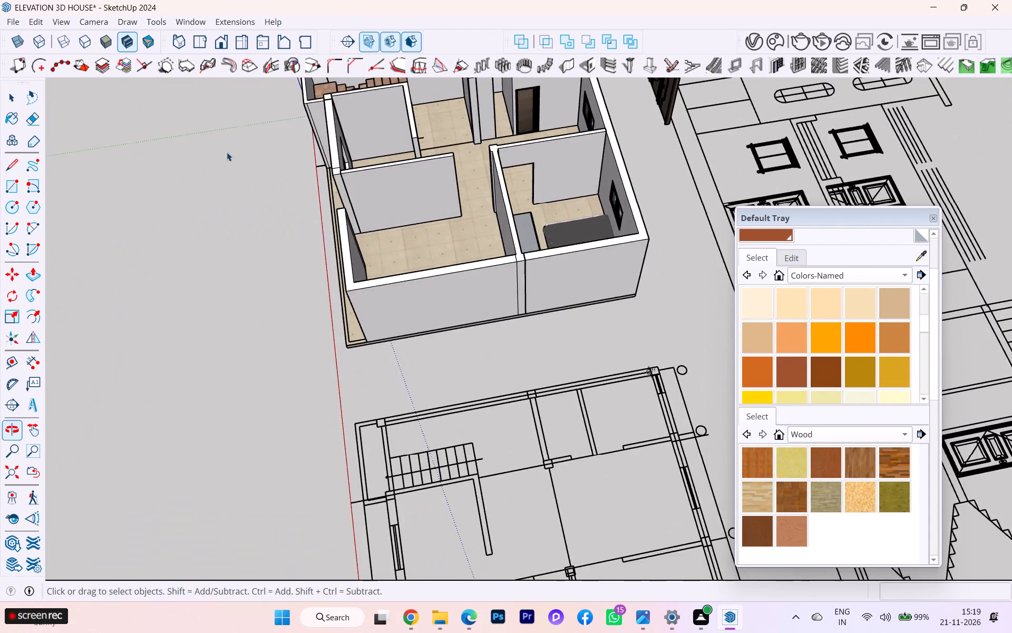
pyautogui.scroll(6, 444, 167)
pyautogui.scroll(-1, 535, 175)
pyautogui.scroll(1, 602, 179)
pyautogui.moveTo(591, 204); pyautogui.dragTo(230, 198, button='middle')
pyautogui.scroll(3, 589, 370)
pyautogui.scroll(-2, 583, 353)
pyautogui.scroll(3, 578, 346)
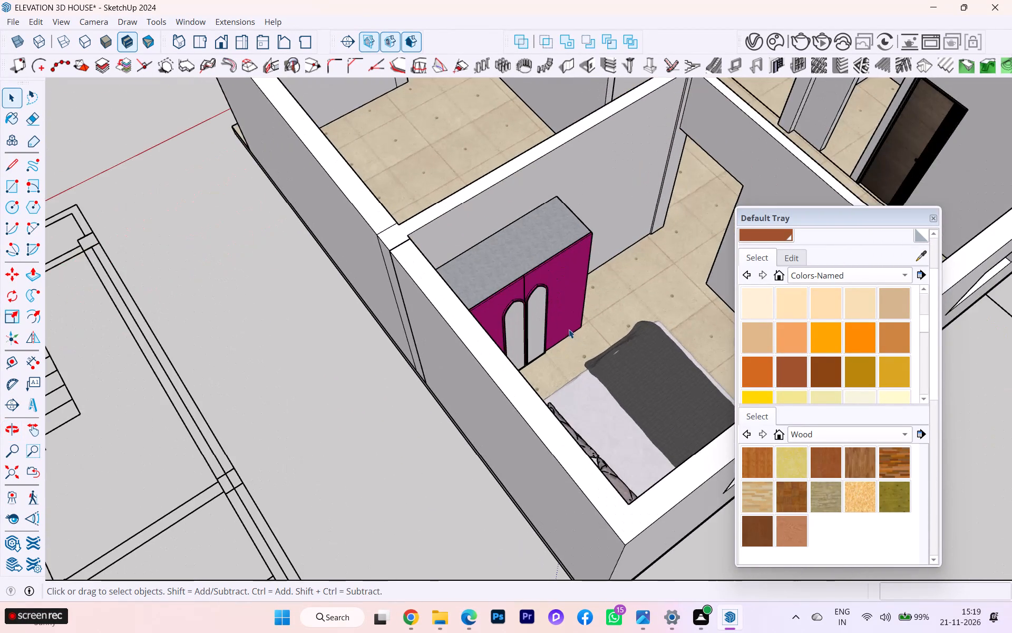
pyautogui.scroll(1, 568, 332)
pyautogui.scroll(-1, 568, 332)
pyautogui.scroll(2, 568, 332)
pyautogui.scroll(-1, 567, 332)
pyautogui.scroll(4, 567, 332)
pyautogui.scroll(-1, 567, 329)
pyautogui.moveTo(567, 331); pyautogui.dragTo(385, 265, button='middle')
pyautogui.scroll(2, 439, 247)
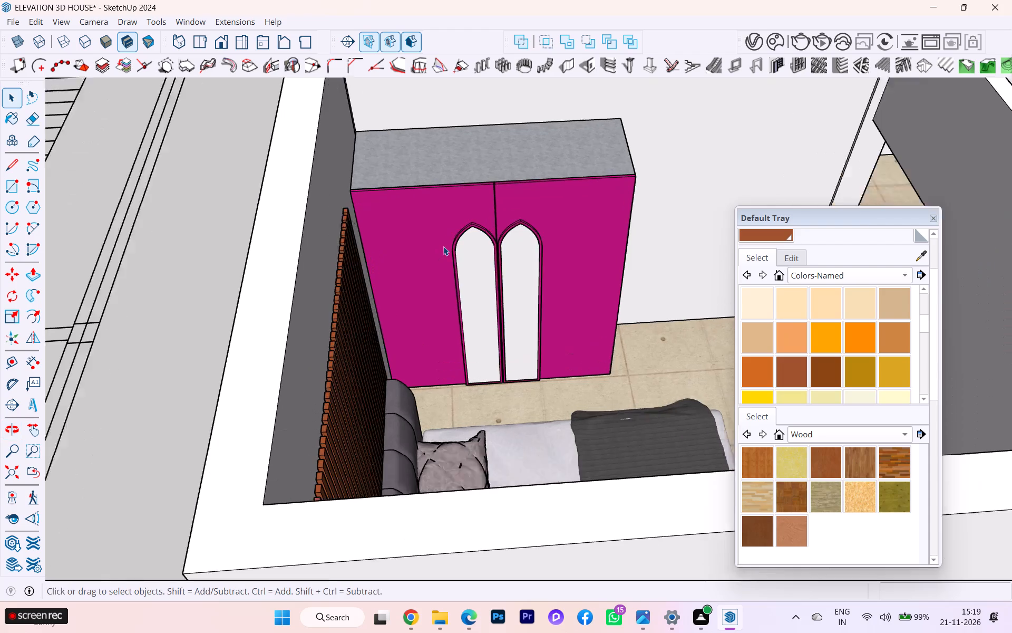
pyautogui.scroll(2, 443, 246)
pyautogui.moveTo(481, 251); pyautogui.dragTo(335, 263, button='middle')
pyautogui.scroll(-2, 598, 238)
pyautogui.moveTo(545, 273); pyautogui.dragTo(494, 288, button='middle')
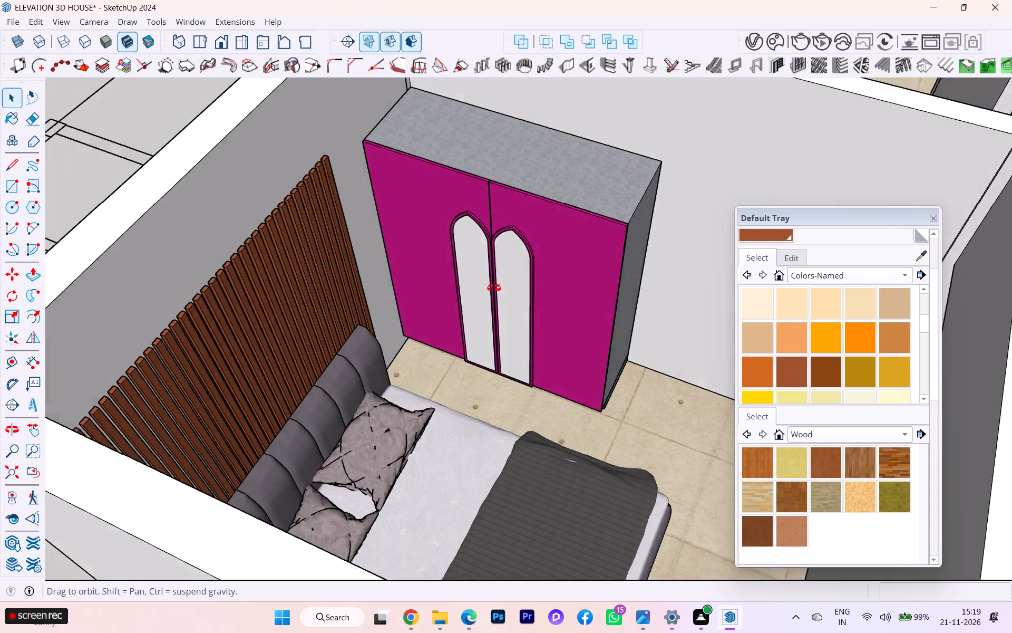
pyautogui.moveTo(494, 288); pyautogui.dragTo(372, 304, button='middle')
pyautogui.scroll(-2, 532, 298)
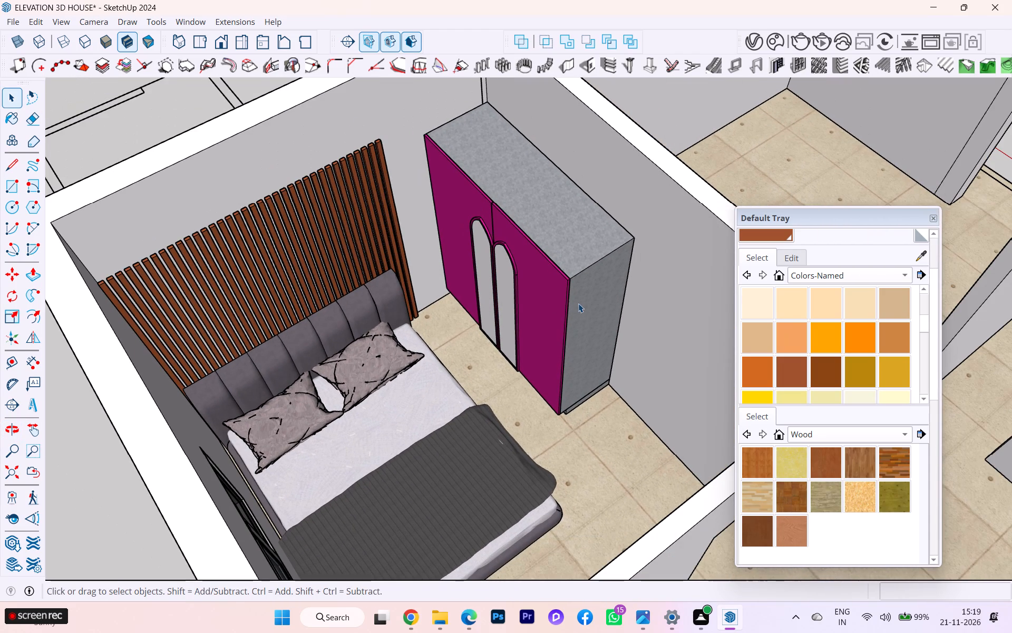
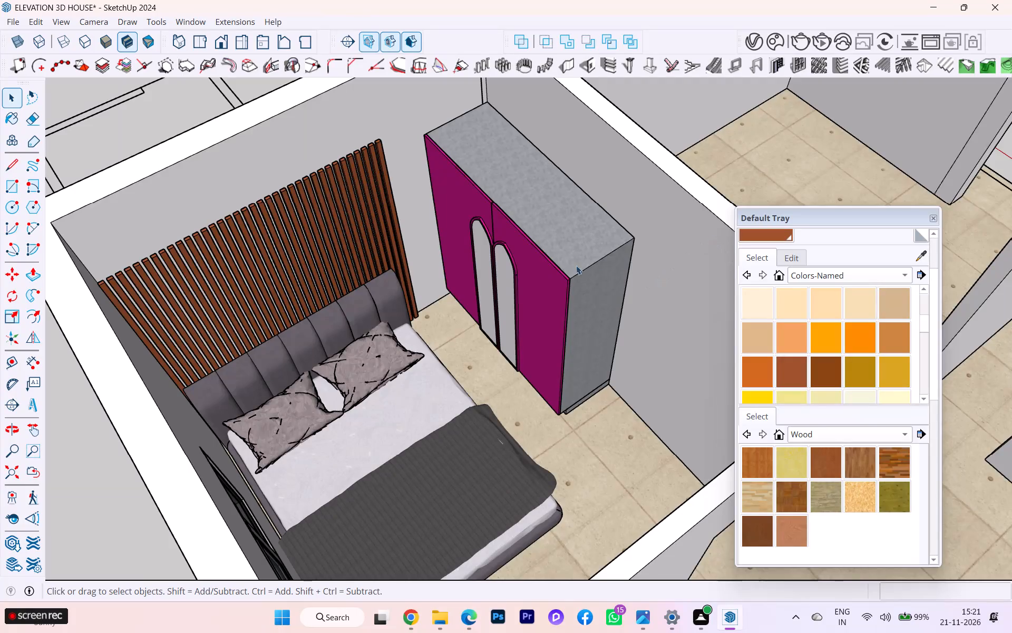
# Examine the strip panelling behind the bed up close, checking how it meets the headboard and the wall beside the wardrobe.
pyautogui.scroll(-3, 549, 275)
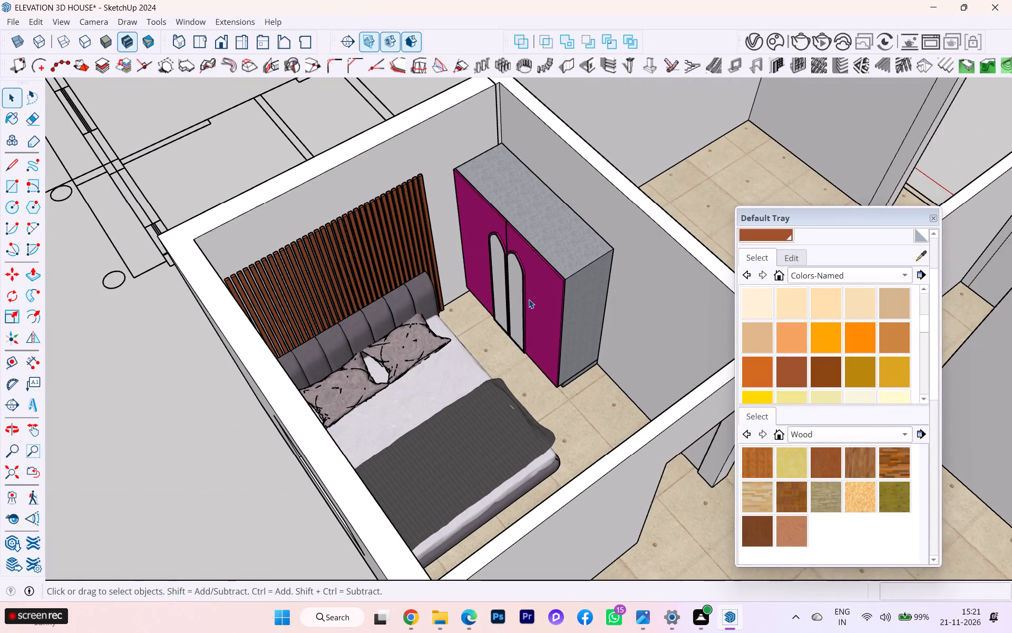
pyautogui.moveTo(527, 299); pyautogui.dragTo(441, 302, button='middle')
pyautogui.scroll(2, 374, 265)
pyautogui.scroll(-1, 375, 259)
pyautogui.scroll(4, 375, 257)
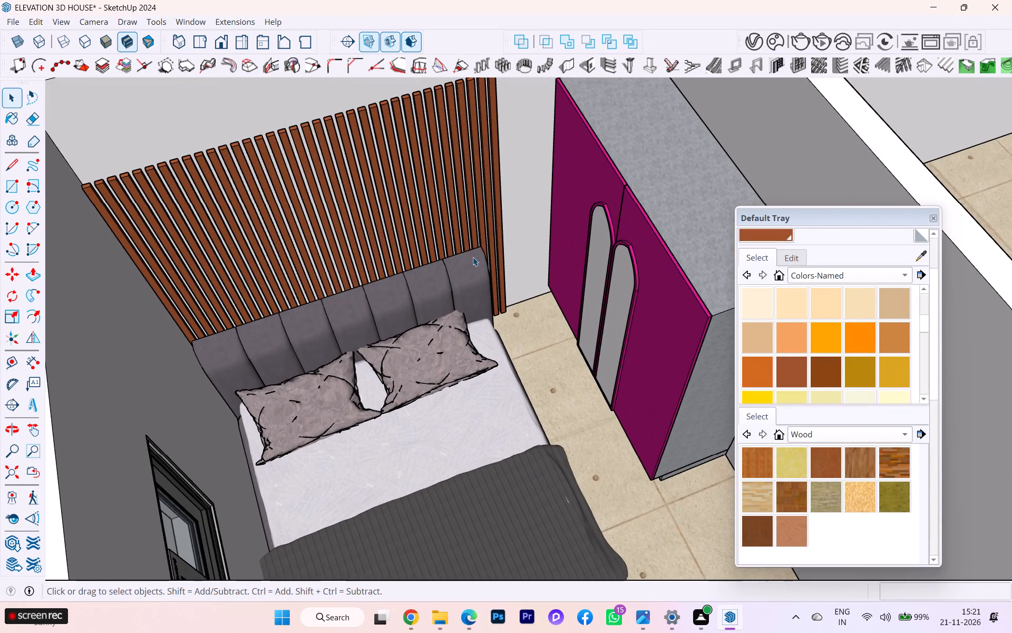
pyautogui.moveTo(473, 257); pyautogui.dragTo(402, 184, button='middle')
pyautogui.scroll(4, 458, 186)
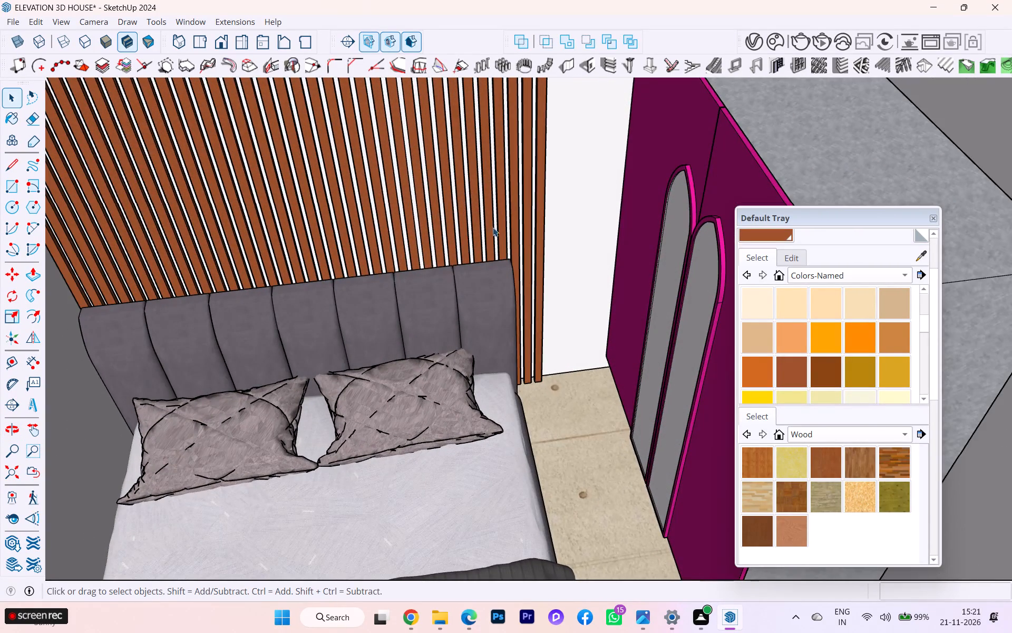
pyautogui.scroll(2, 510, 252)
pyautogui.scroll(-1, 510, 252)
pyautogui.scroll(1, 510, 252)
pyautogui.scroll(-2, 527, 264)
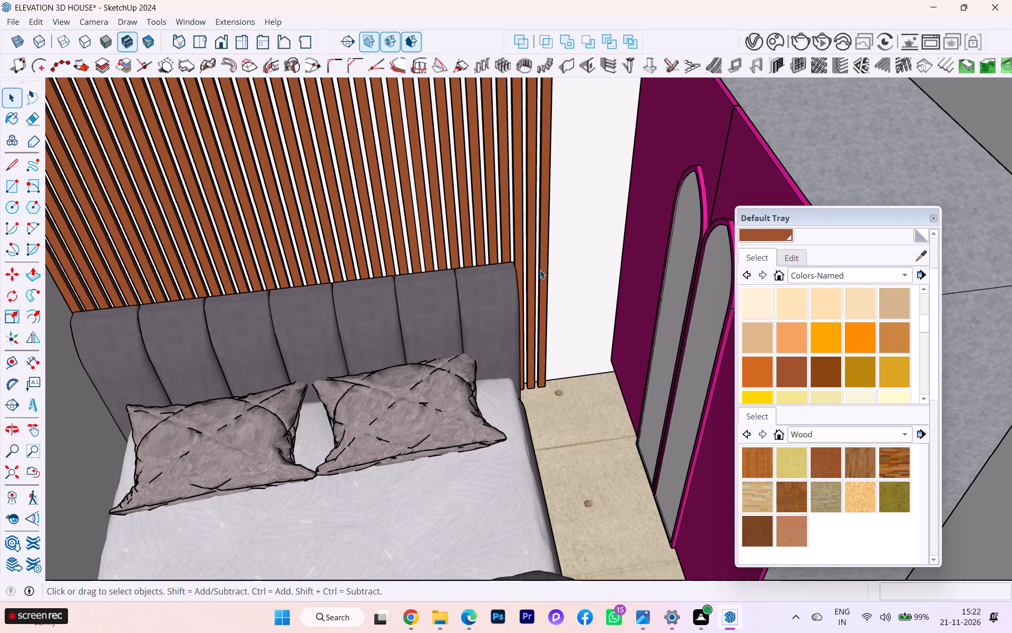
# Review the whole bedroom from several angles, including the window wall, the bed and the magenta wardrobe's front.
pyautogui.scroll(-4, 601, 306)
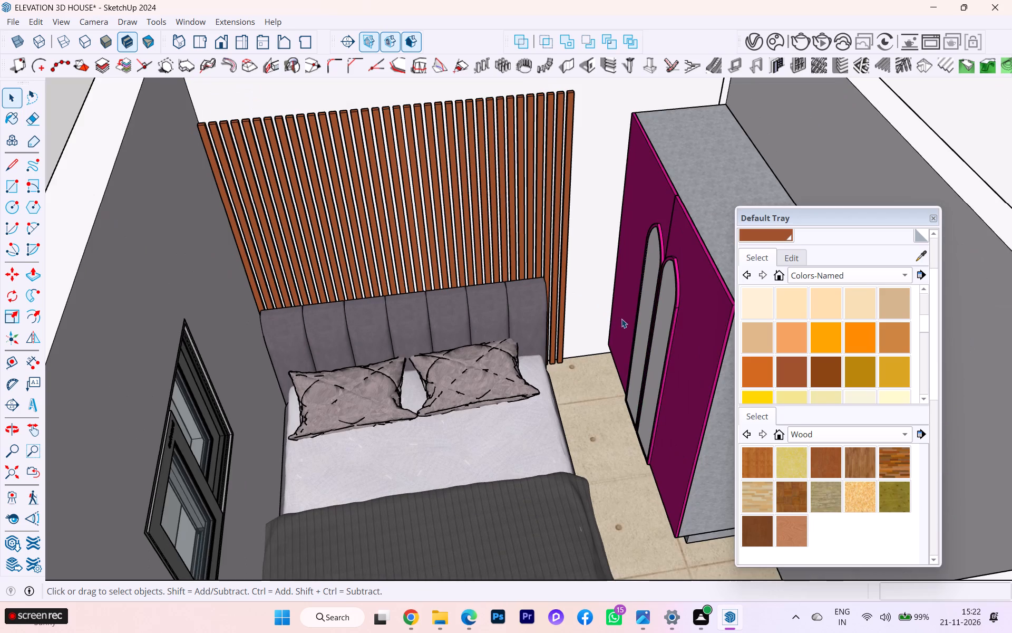
pyautogui.moveTo(543, 289); pyautogui.dragTo(444, 293, button='middle')
pyautogui.scroll(-3, 542, 290)
pyautogui.scroll(-1, 495, 287)
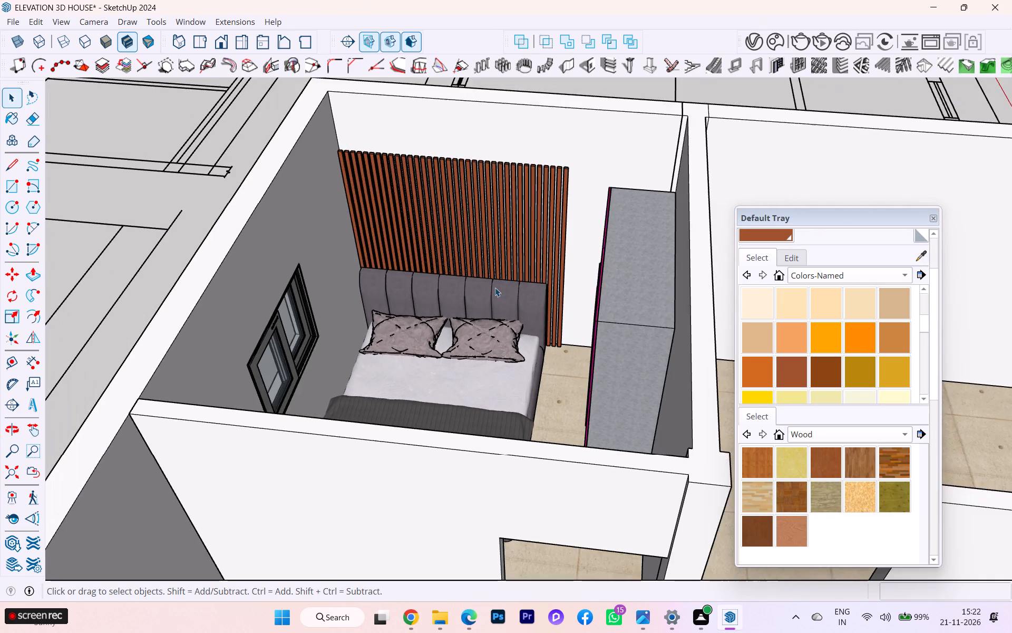
pyautogui.moveTo(495, 287); pyautogui.dragTo(775, 364, button='middle')
pyautogui.scroll(-2, 253, 257)
pyautogui.moveTo(221, 264); pyautogui.dragTo(407, 278, button='middle')
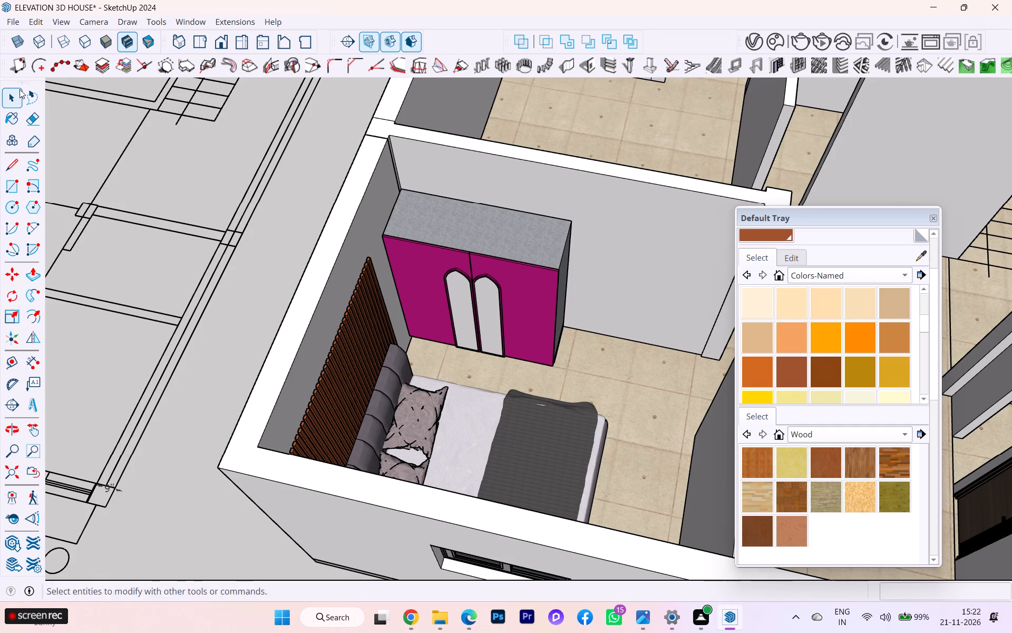
# Search the 3D Warehouse models for FRAME PHOTO in place of the previous search term.
pyautogui.click(6, 543)
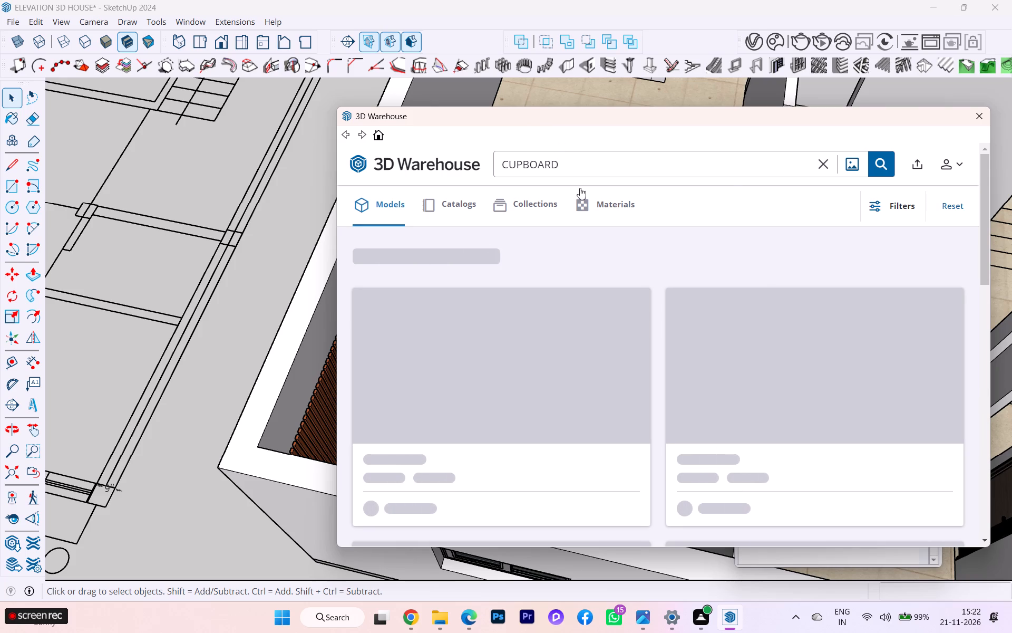
pyautogui.click(822, 163)
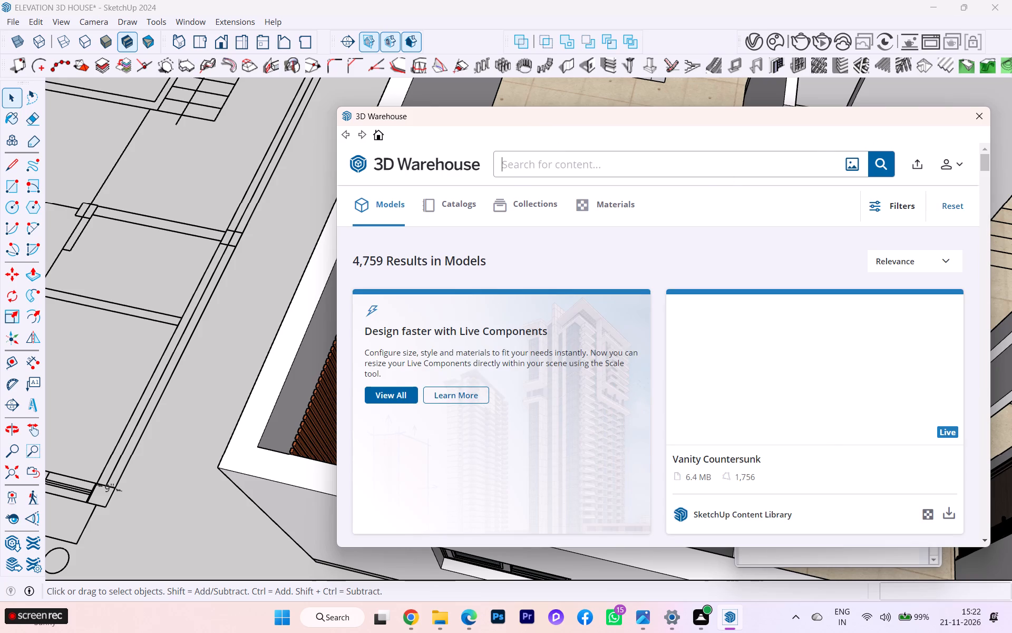
pyautogui.click(716, 159)
pyautogui.write('FRAME')
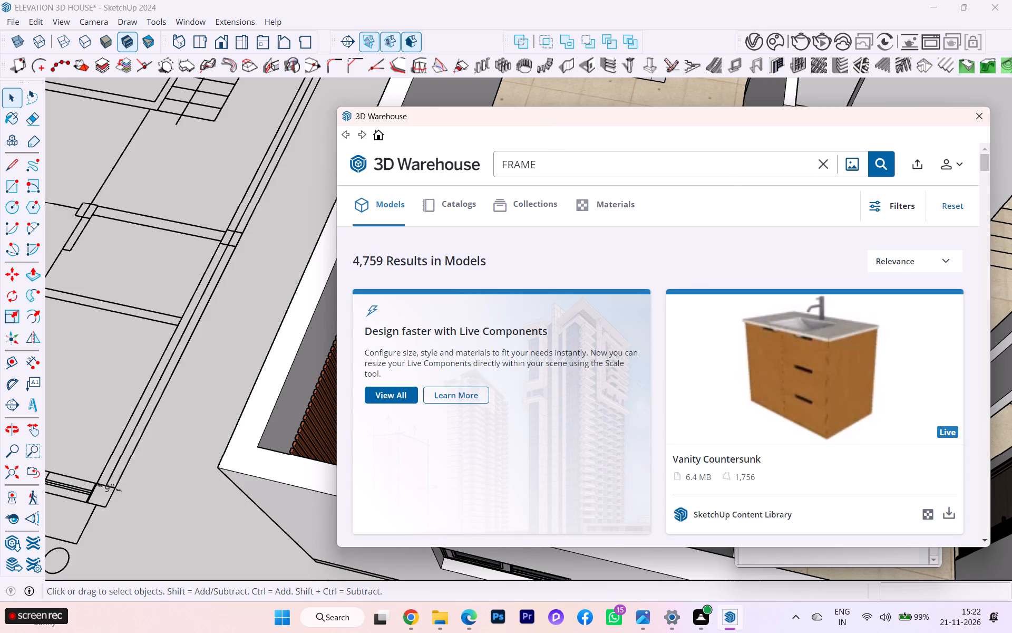
pyautogui.press('space')
pyautogui.write('PH')
pyautogui.write('OTO')
pyautogui.press('Return')
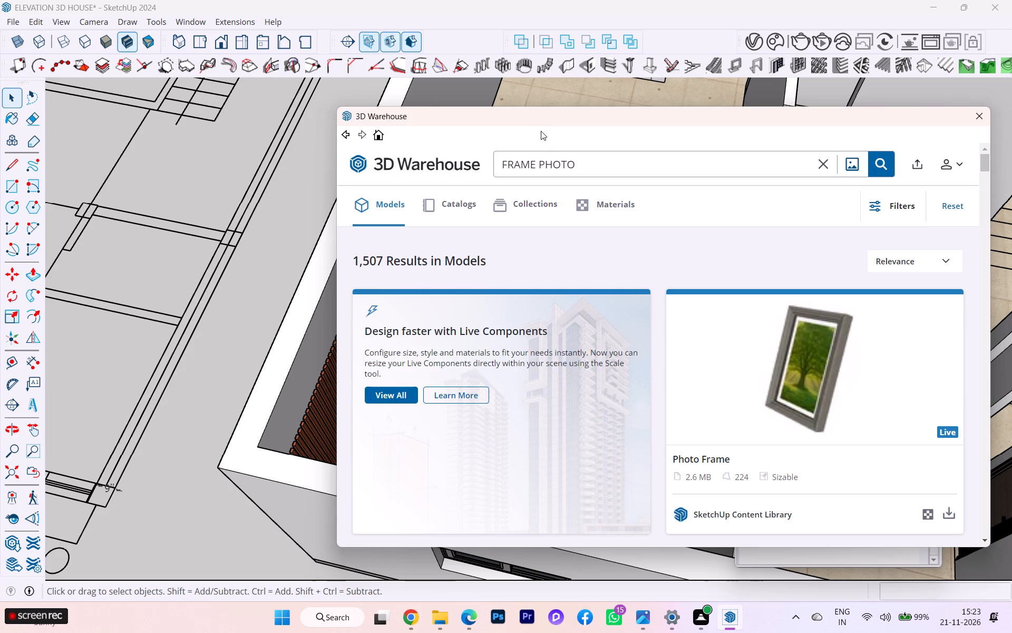
# Browse the photo frame models in the search results for one that suits the bedroom.
pyautogui.scroll(-4, 513, 246)
pyautogui.scroll(4, 524, 286)
pyautogui.scroll(-3, 648, 367)
pyautogui.scroll(1, 649, 368)
pyautogui.scroll(-5, 649, 368)
pyautogui.scroll(-2, 599, 351)
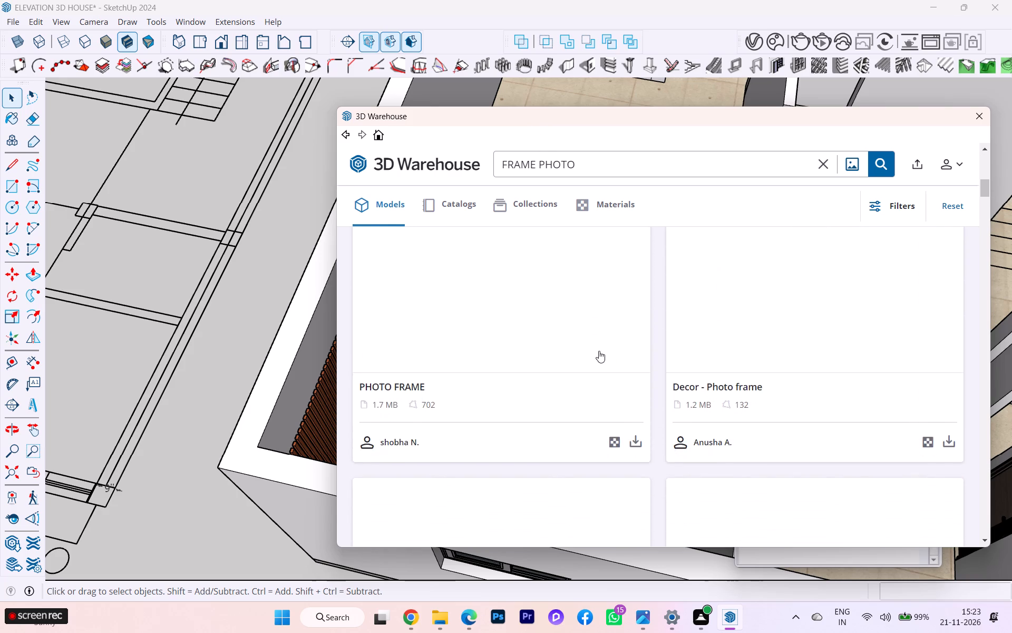
pyautogui.scroll(-3, 599, 351)
pyautogui.scroll(2, 597, 349)
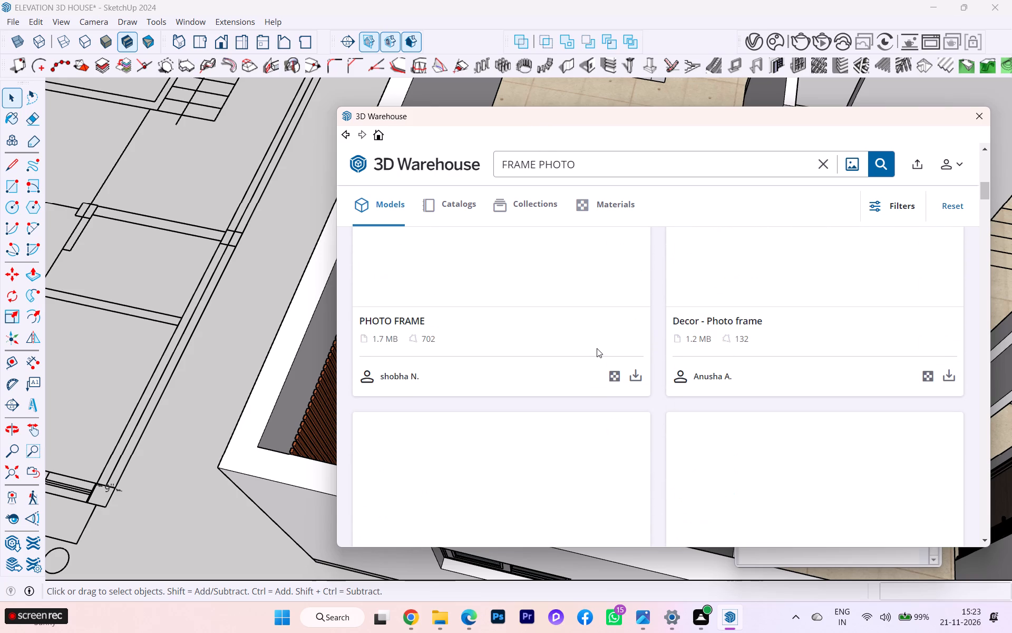
pyautogui.scroll(-5, 597, 348)
pyautogui.scroll(2, 592, 347)
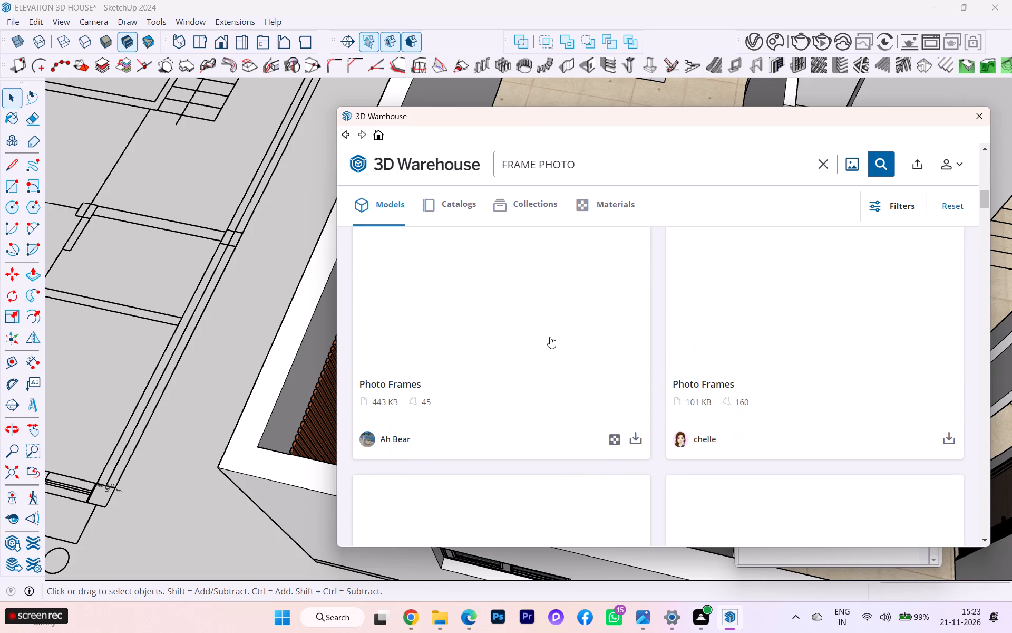
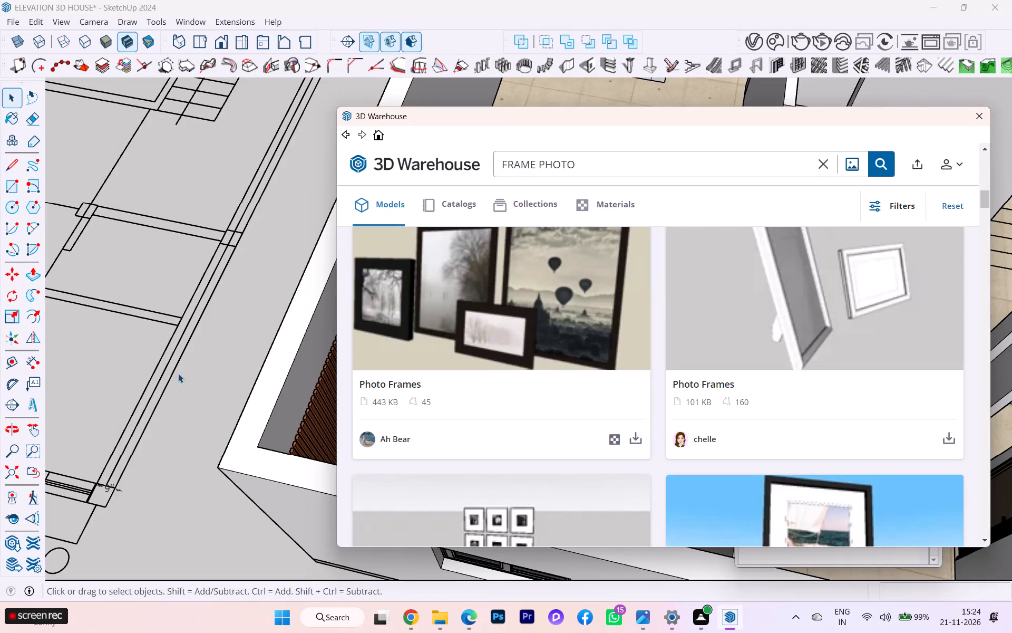
# Browse further through the photo frame search results for a wall art set that suits the bedroom.
pyautogui.scroll(-2, 502, 378)
pyautogui.scroll(-3, 542, 399)
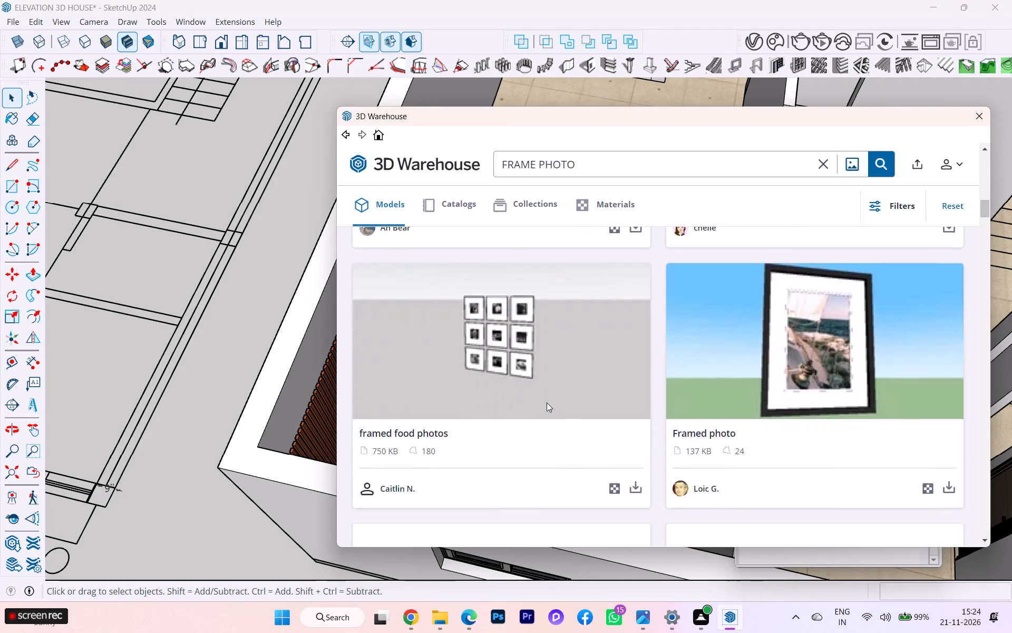
pyautogui.scroll(2, 592, 414)
pyautogui.scroll(-3, 596, 413)
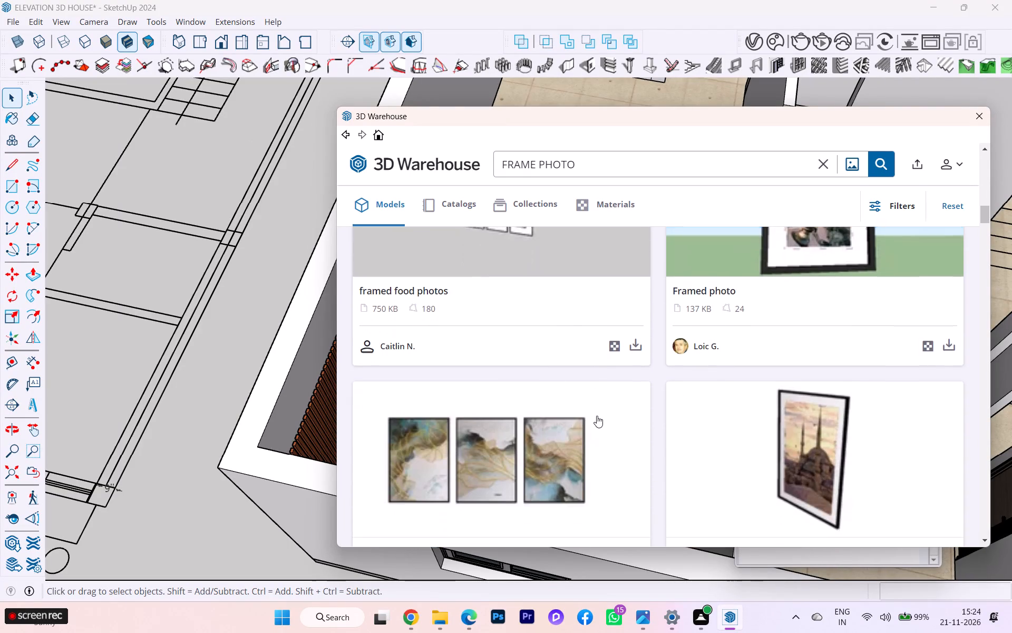
pyautogui.scroll(-4, 597, 416)
pyautogui.scroll(-1, 503, 445)
pyautogui.scroll(2, 503, 445)
pyautogui.scroll(-3, 503, 445)
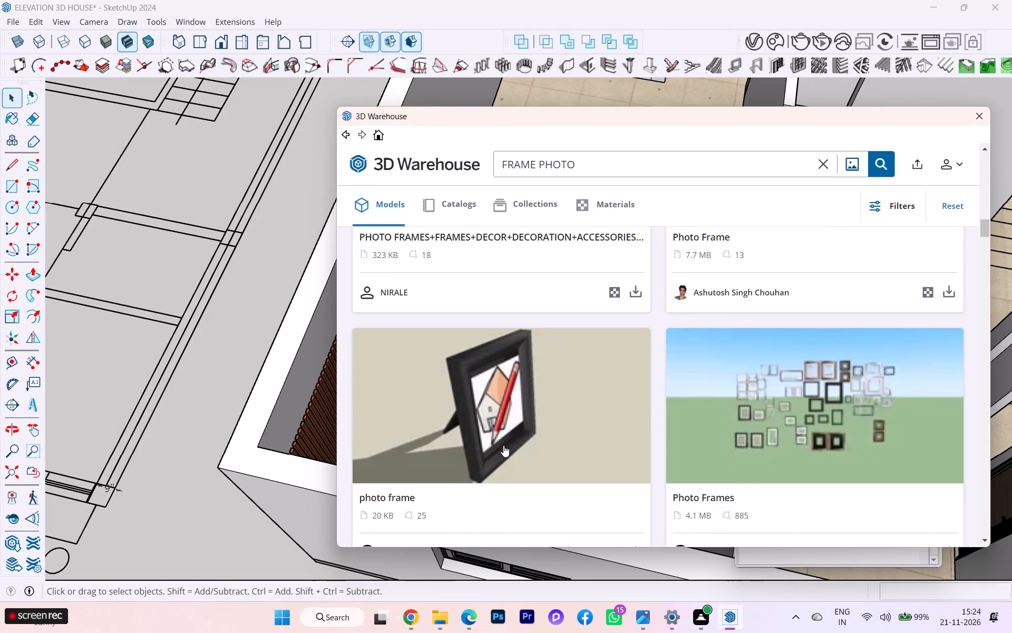
pyautogui.scroll(-4, 509, 443)
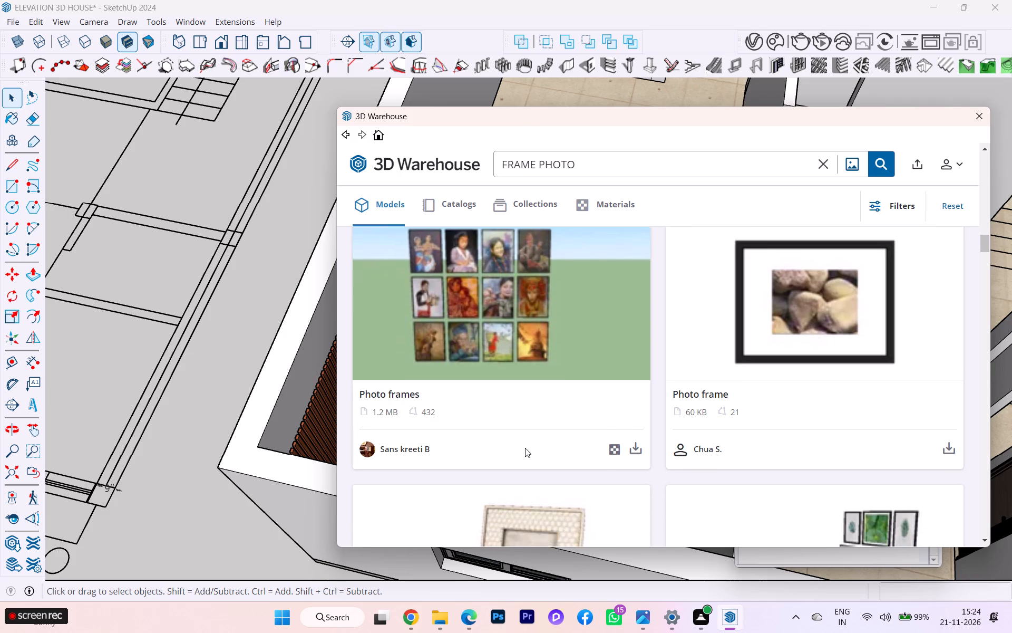
pyautogui.scroll(-6, 526, 448)
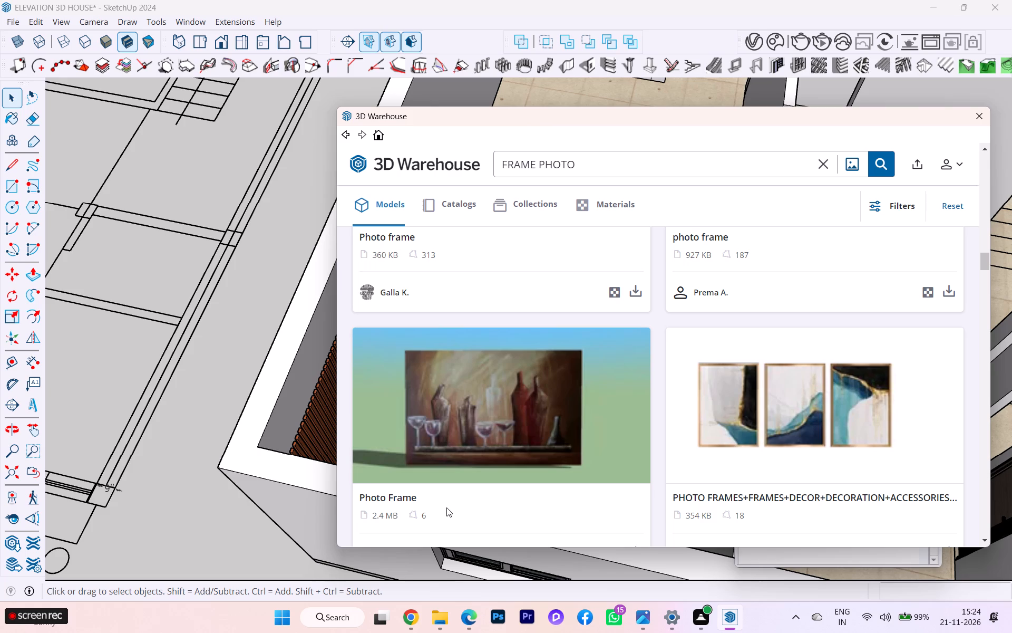
pyautogui.scroll(-2, 485, 513)
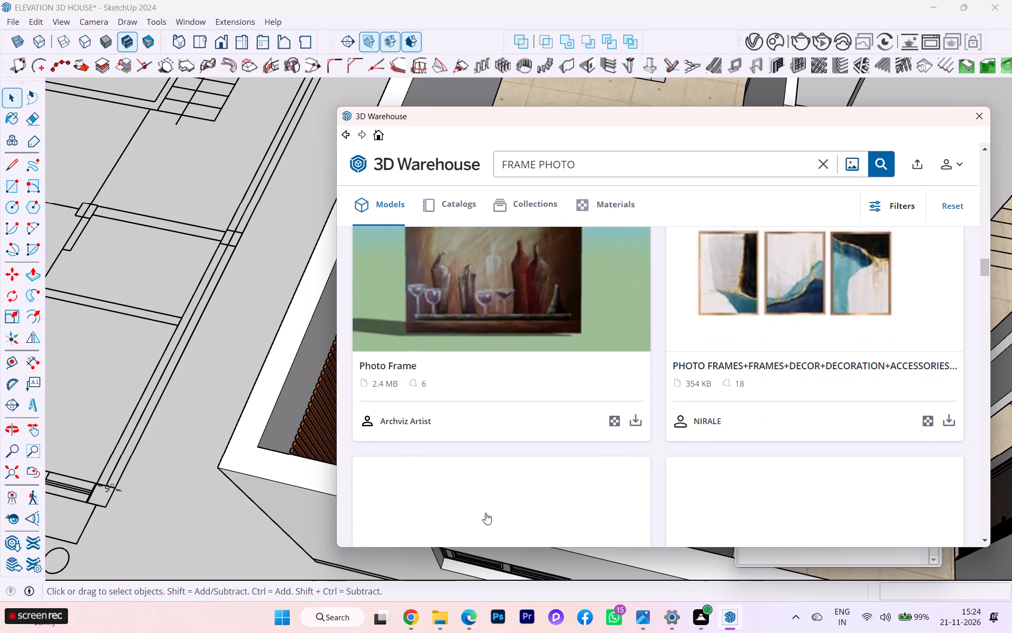
pyautogui.scroll(-2, 485, 513)
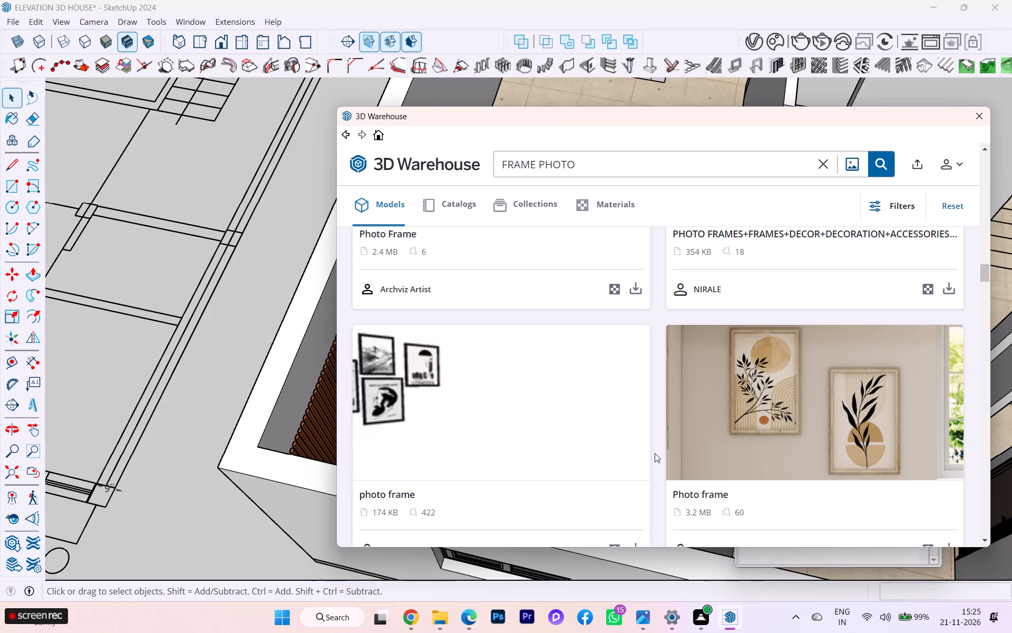
pyautogui.scroll(-1, 855, 486)
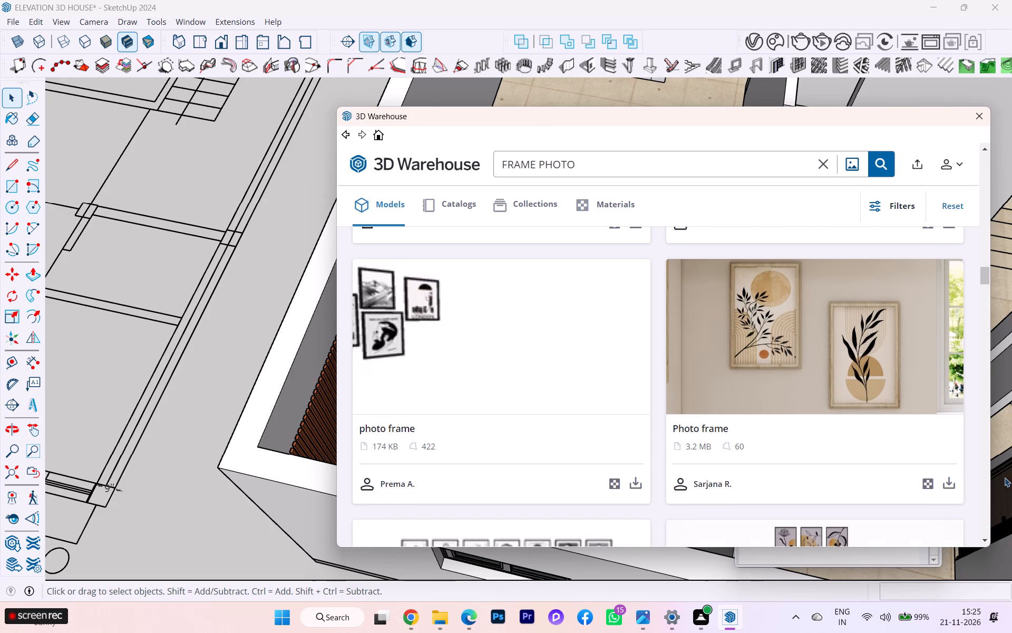
# Load the Photo frame model with the beige botanical prints into the house model and place it on the wall beside the wardrobe.
pyautogui.click(949, 481)
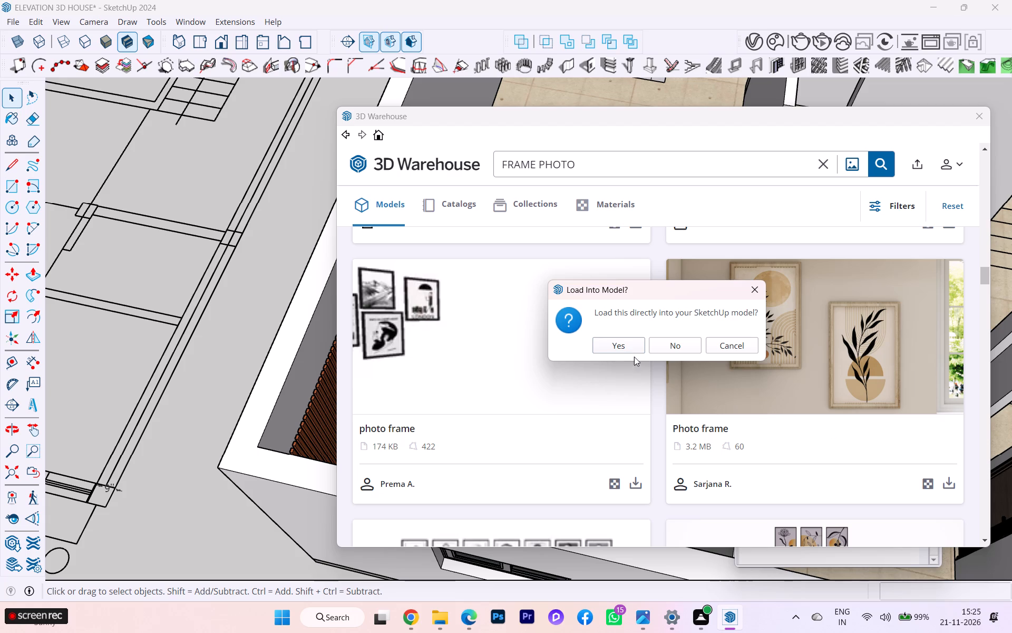
pyautogui.click(604, 343)
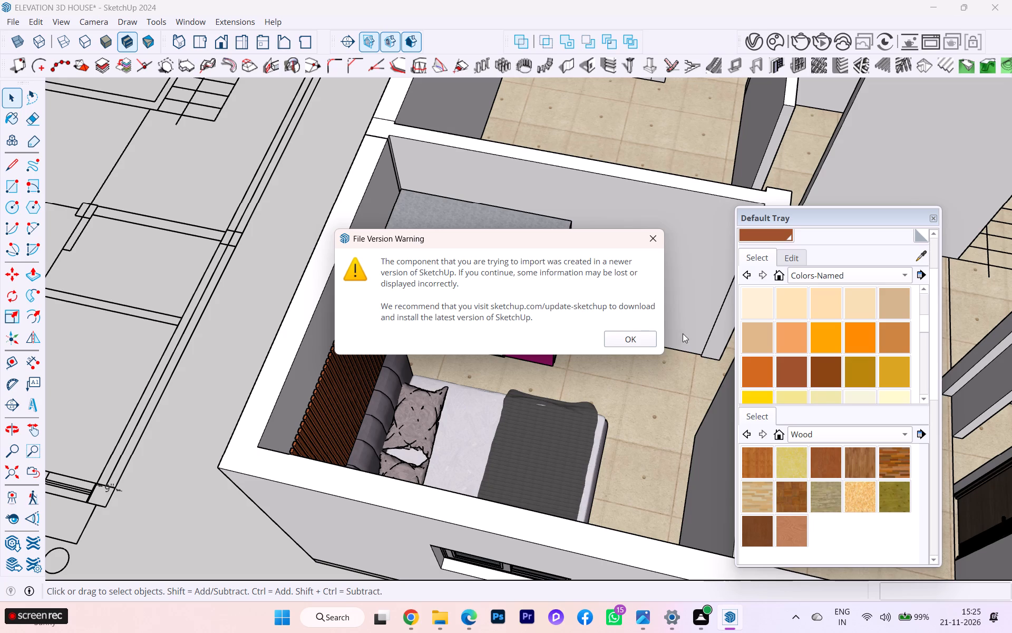
pyautogui.click(630, 341)
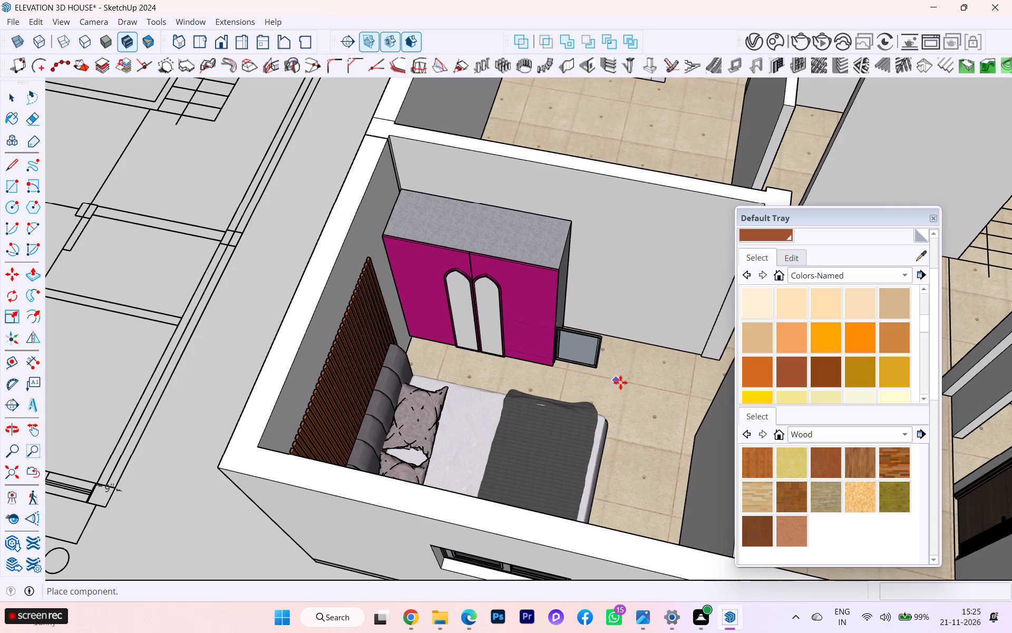
pyautogui.scroll(2, 657, 346)
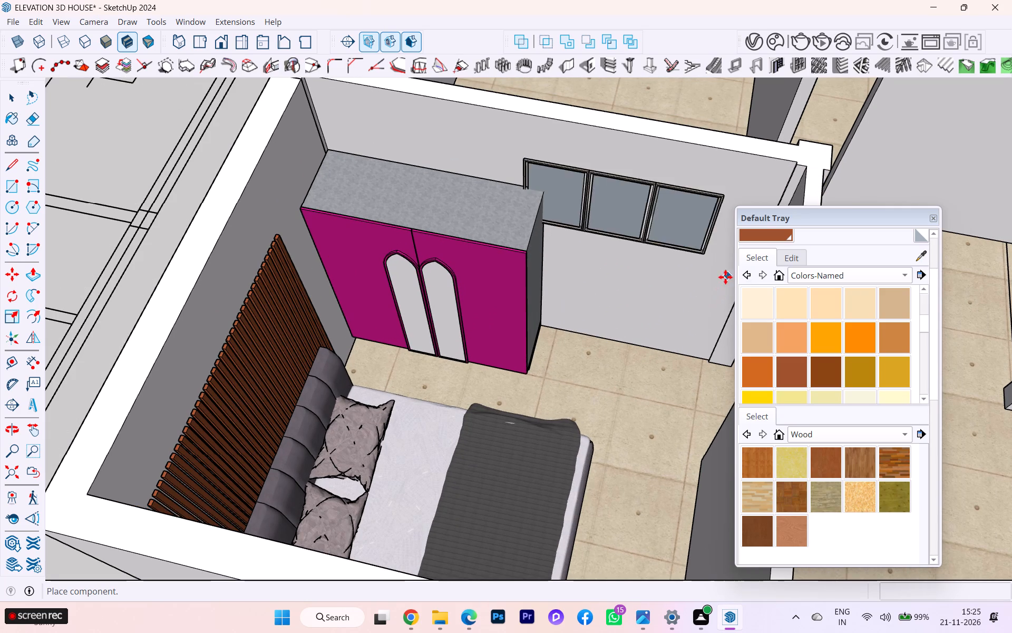
pyautogui.click(740, 276)
pyautogui.click(725, 280)
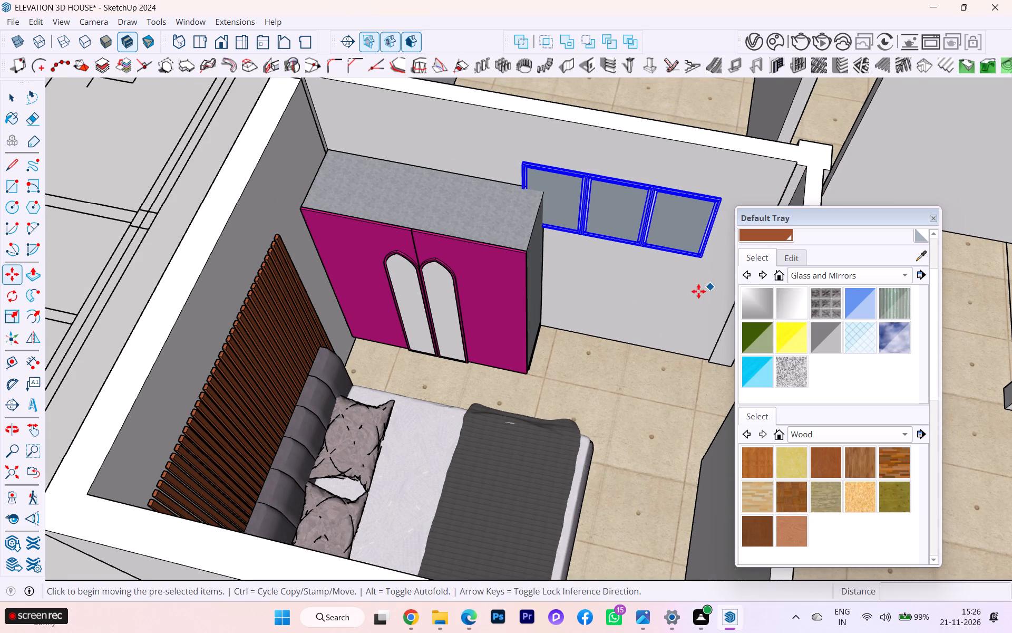
# Move the three-panel frame set about 6' off the wardrobe wall, out towards the wall at the foot of the bed.
pyautogui.scroll(1, 674, 225)
pyautogui.scroll(-1, 674, 221)
pyautogui.scroll(3, 674, 220)
pyautogui.scroll(-1, 682, 223)
pyautogui.moveTo(683, 224); pyautogui.dragTo(237, 274, button='middle')
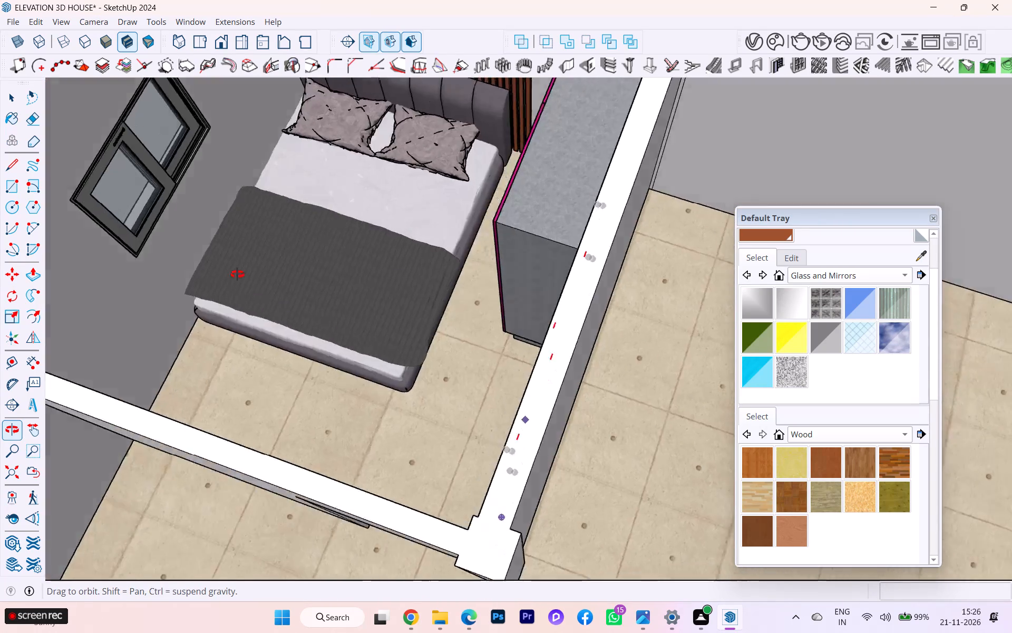
pyautogui.moveTo(237, 274); pyautogui.dragTo(648, 242, button='middle')
pyautogui.scroll(7, 582, 239)
pyautogui.scroll(-1, 646, 244)
pyautogui.scroll(2, 646, 244)
pyautogui.moveTo(628, 255); pyautogui.dragTo(453, 217, button='middle')
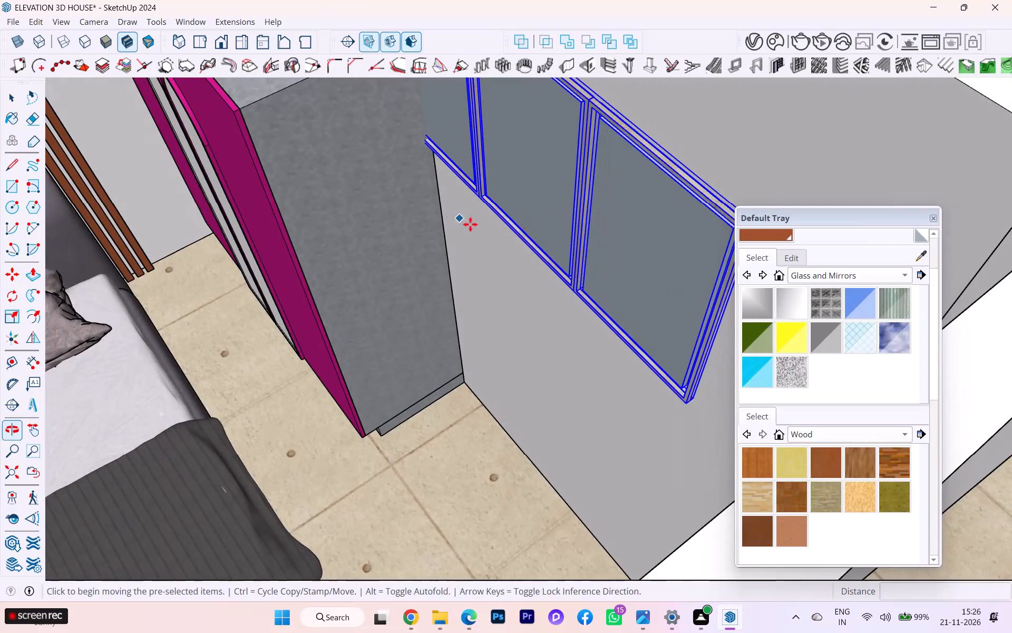
pyautogui.scroll(-5, 533, 260)
pyautogui.moveTo(555, 273); pyautogui.dragTo(710, 264, button='middle')
pyautogui.scroll(-2, 584, 262)
pyautogui.scroll(1, 578, 263)
pyautogui.scroll(-1, 577, 263)
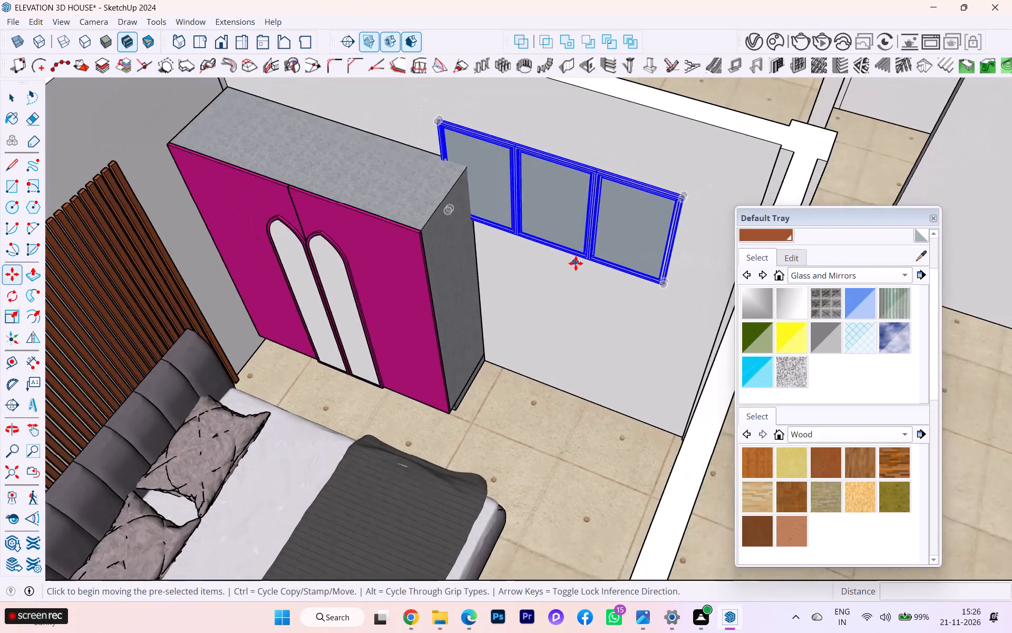
pyautogui.scroll(-3, 576, 263)
pyautogui.moveTo(635, 270); pyautogui.dragTo(723, 272, button='middle')
pyautogui.scroll(3, 666, 250)
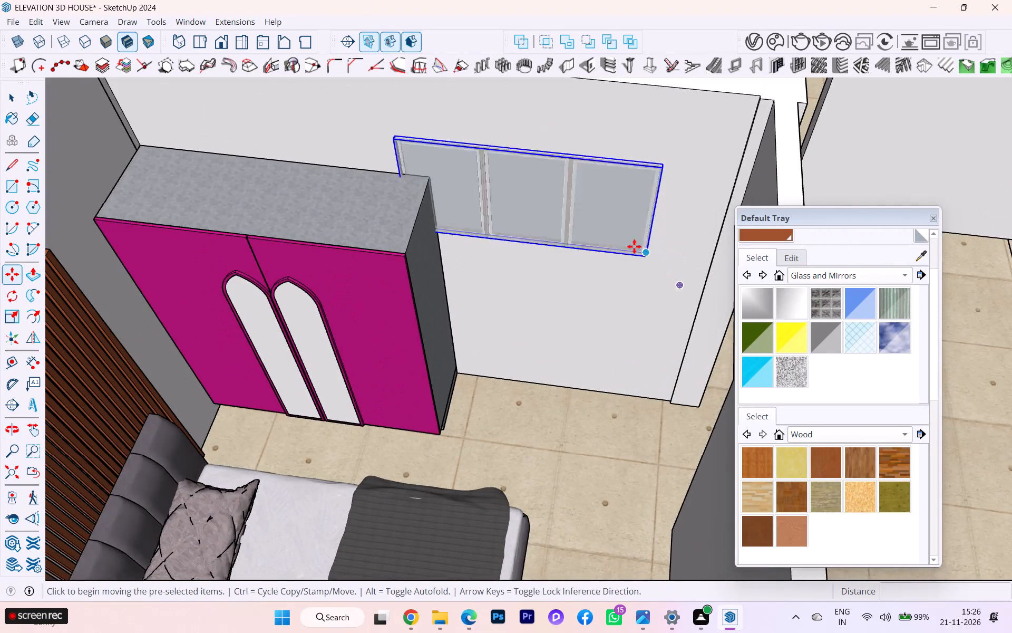
pyautogui.scroll(-3, 612, 246)
pyautogui.scroll(1, 597, 247)
pyautogui.moveTo(566, 257); pyautogui.dragTo(702, 213, button='middle')
pyautogui.scroll(-3, 461, 219)
pyautogui.moveTo(446, 237); pyautogui.dragTo(550, 268, button='middle')
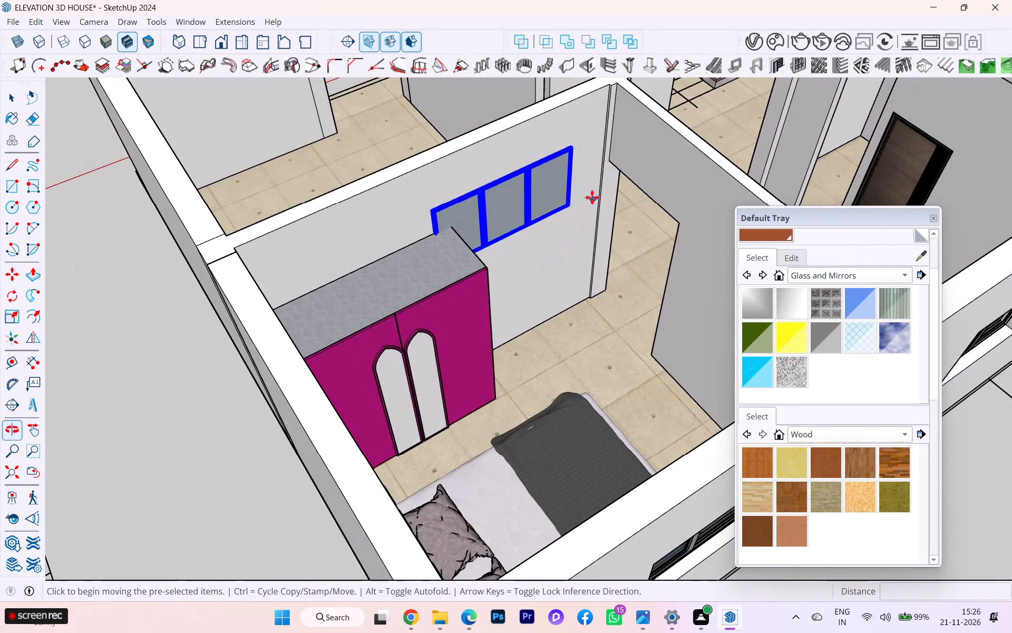
pyautogui.click(575, 205)
pyautogui.scroll(-2, 671, 280)
pyautogui.click(719, 284)
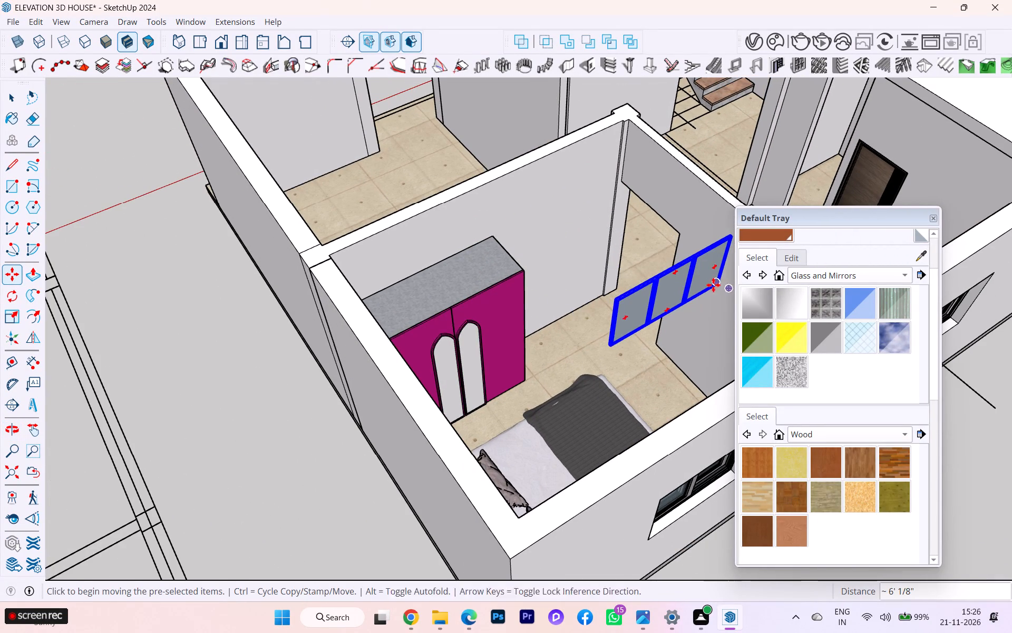
pyautogui.scroll(-1, 596, 290)
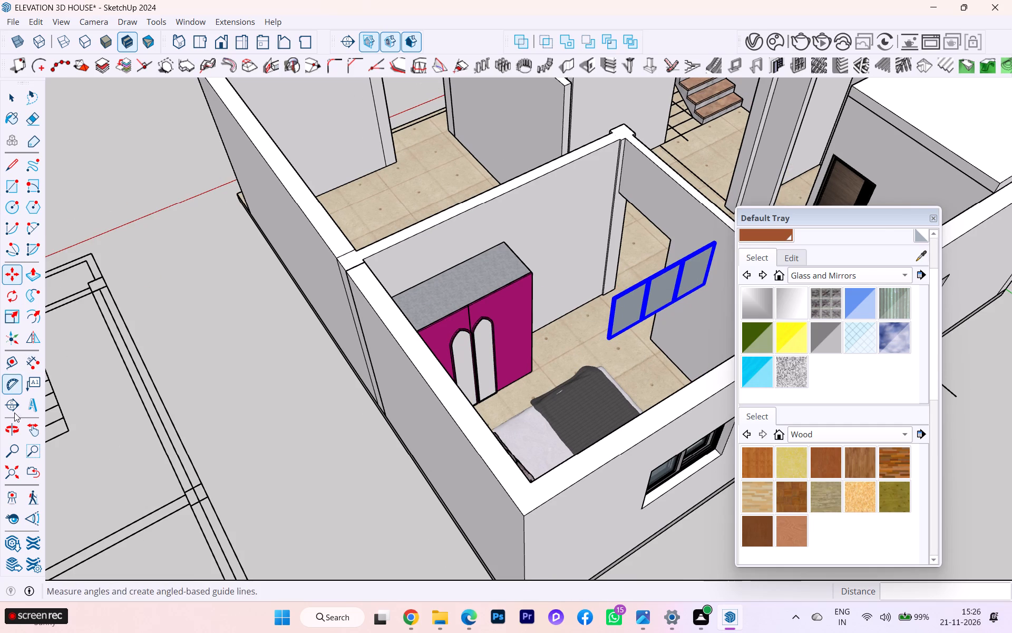
# Rotate the frame set 90 degrees so it runs parallel to the wall facing the bed.
pyautogui.click(14, 295)
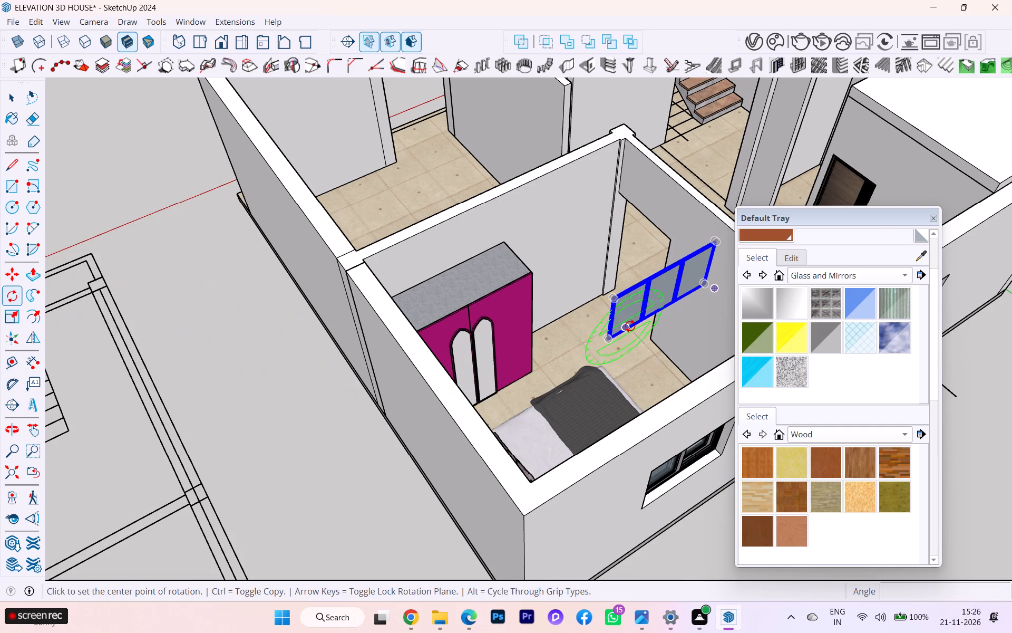
pyautogui.click(630, 326)
pyautogui.click(655, 315)
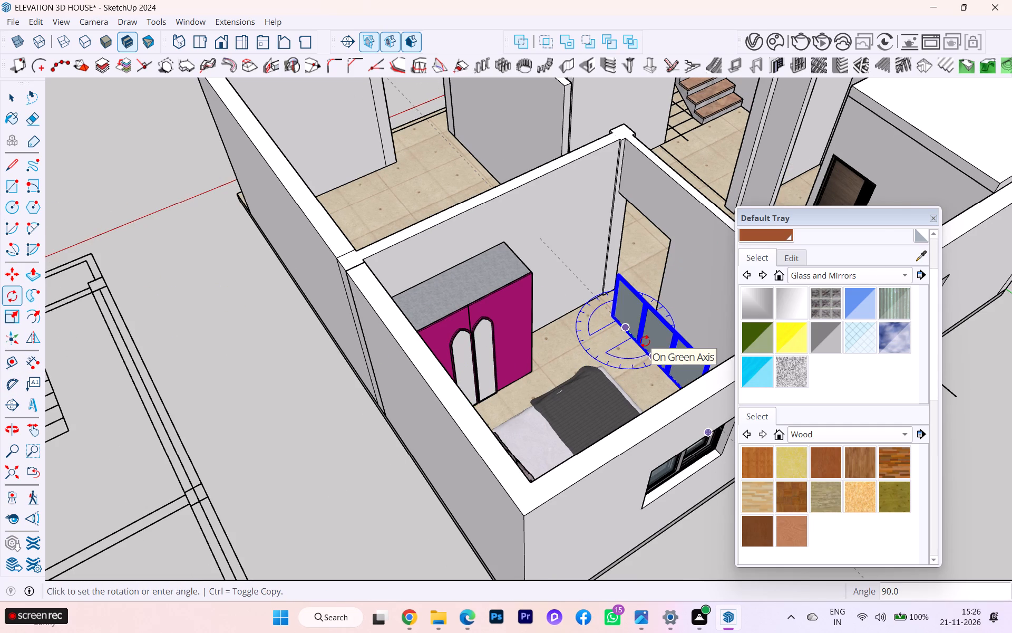
pyautogui.write('90')
pyautogui.press('Return')
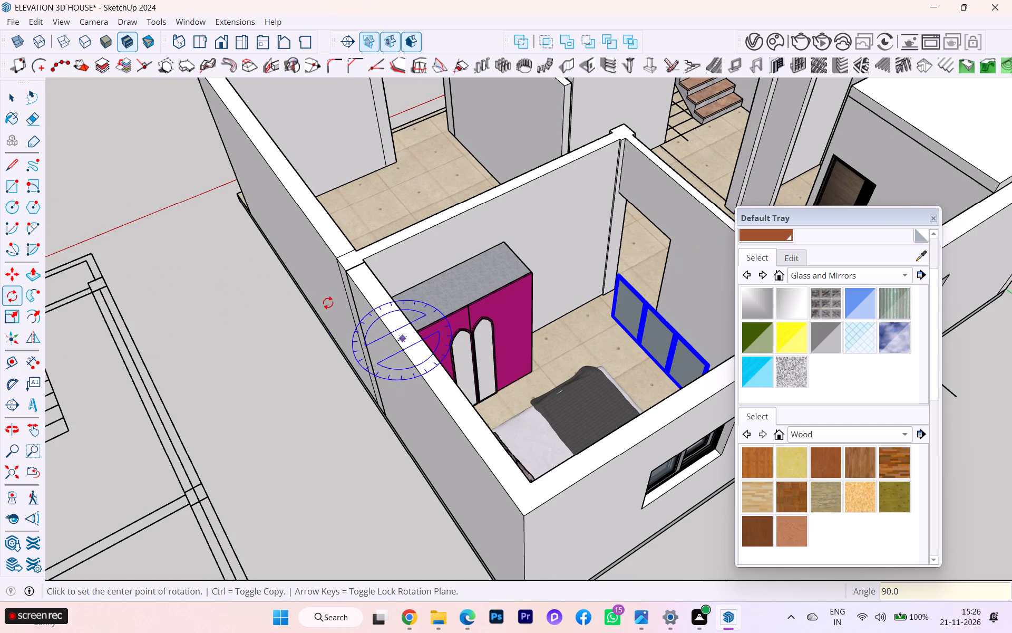
pyautogui.click(12, 95)
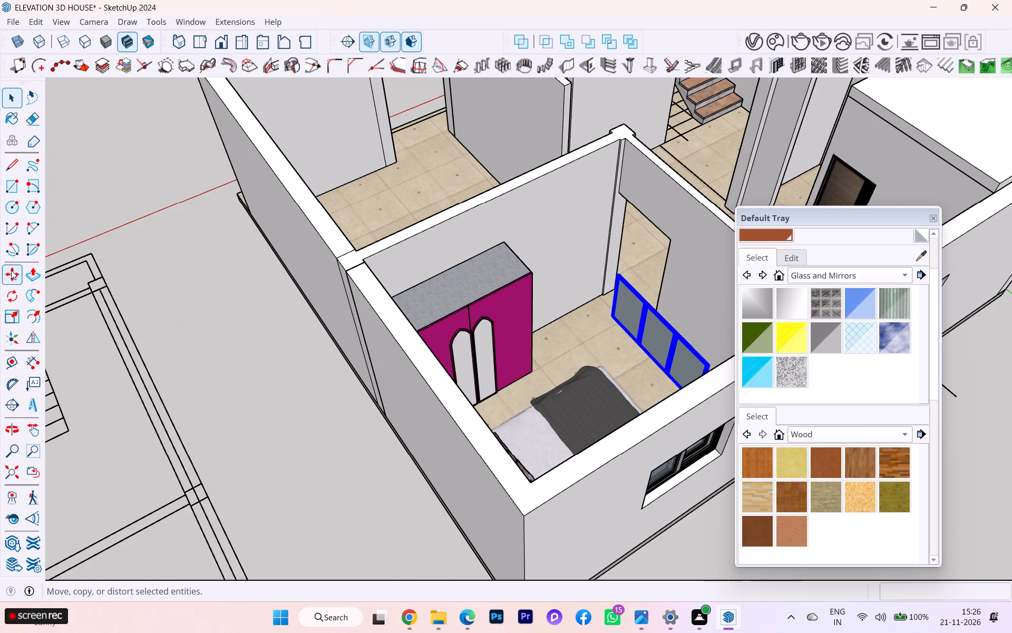
# Move the frame set about 3' 3" by its upper corner, up and across towards the window side of the wall facing the bed.
pyautogui.click(4, 271)
pyautogui.scroll(3, 615, 346)
pyautogui.scroll(4, 709, 332)
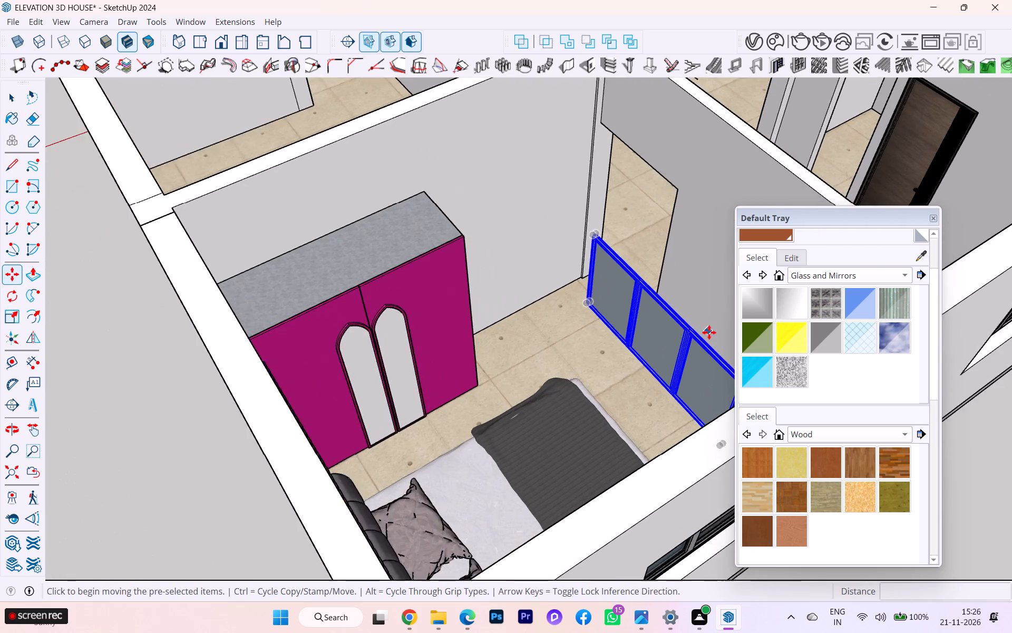
pyautogui.scroll(-6, 509, 328)
pyautogui.moveTo(493, 340); pyautogui.dragTo(651, 354, button='middle')
pyautogui.scroll(4, 675, 344)
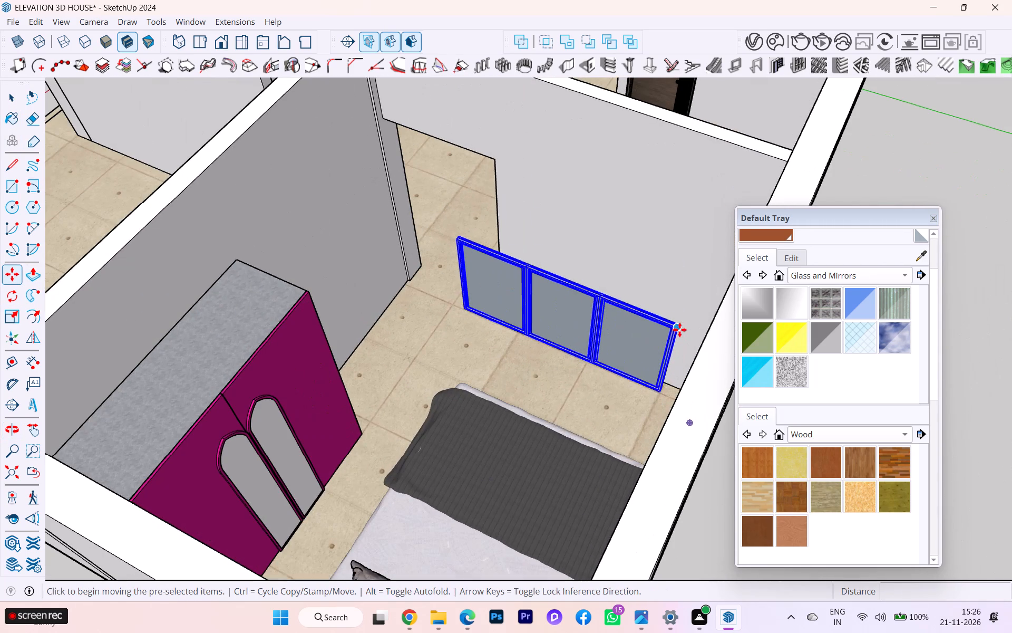
pyautogui.click(679, 330)
pyautogui.click(729, 217)
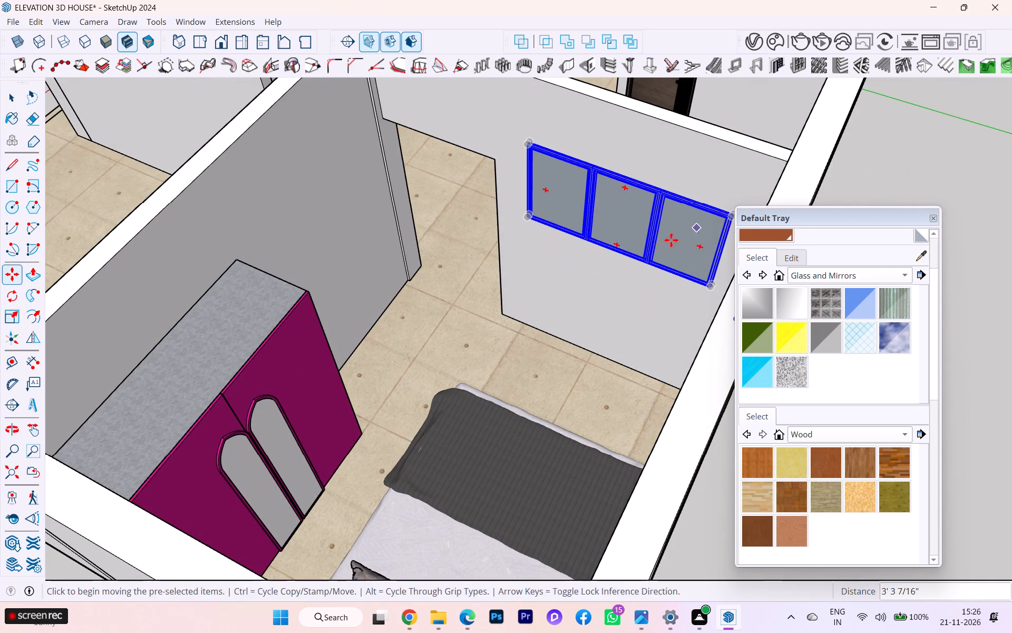
# Move the frame set about 11" by its corner so it sits against the wall facing the bed.
pyautogui.moveTo(635, 257); pyautogui.dragTo(284, 329, button='middle')
pyautogui.scroll(2, 425, 407)
pyautogui.scroll(-1, 474, 410)
pyautogui.moveTo(483, 409); pyautogui.dragTo(510, 404, button='middle')
pyautogui.scroll(3, 555, 416)
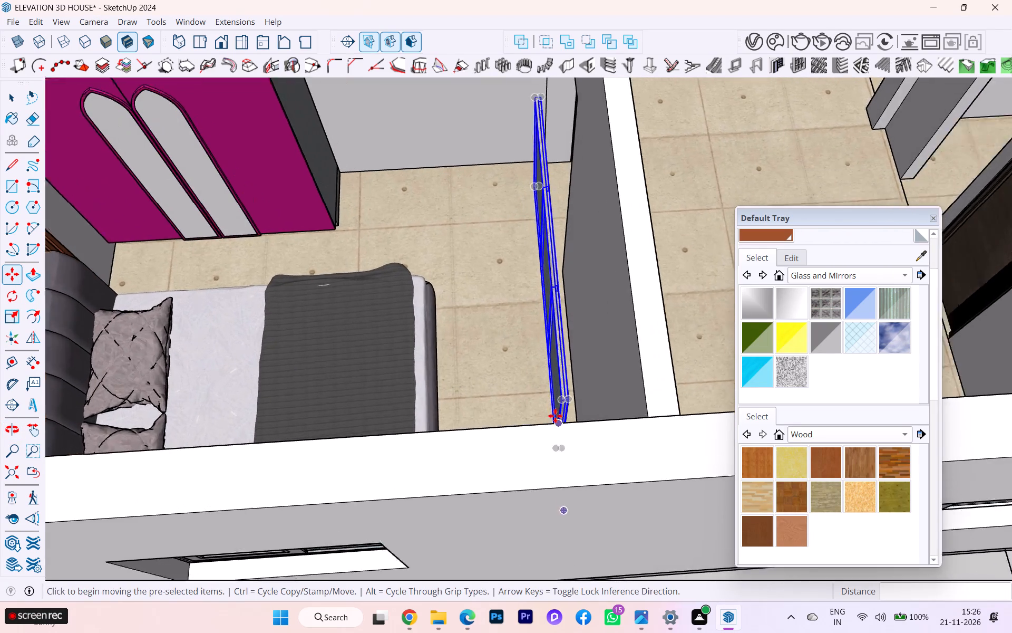
pyautogui.scroll(3, 555, 416)
pyautogui.click(579, 390)
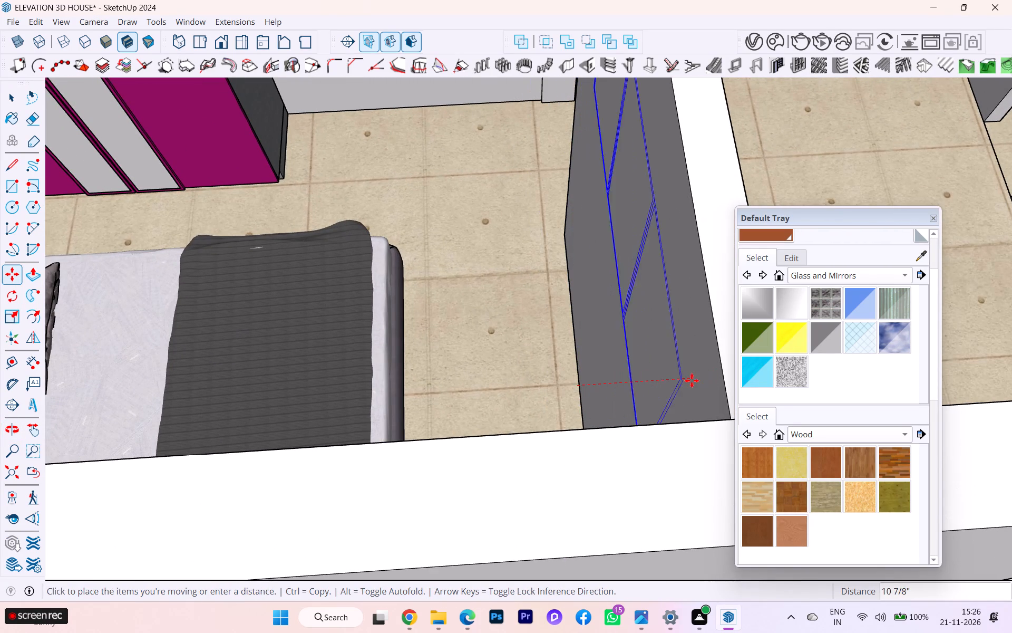
pyautogui.click(679, 383)
# Flip the frame set front to back so its botanical artwork faces the bed, and clear the selection.
pyautogui.scroll(-5, 540, 384)
pyautogui.moveTo(539, 383); pyautogui.dragTo(627, 377, button='middle')
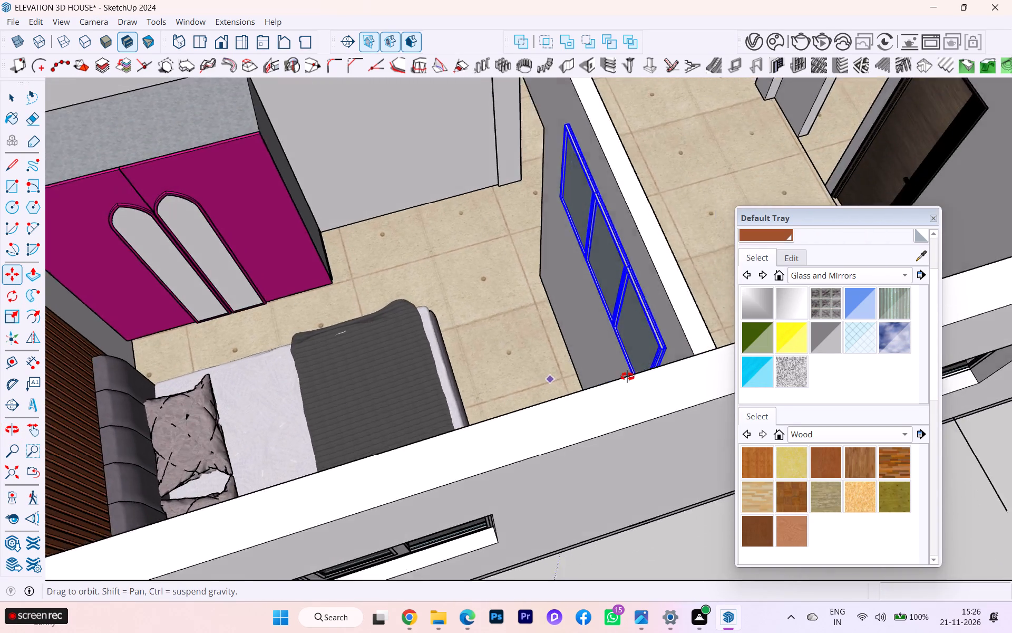
pyautogui.moveTo(627, 377); pyautogui.dragTo(743, 352, button='middle')
pyautogui.click(40, 338)
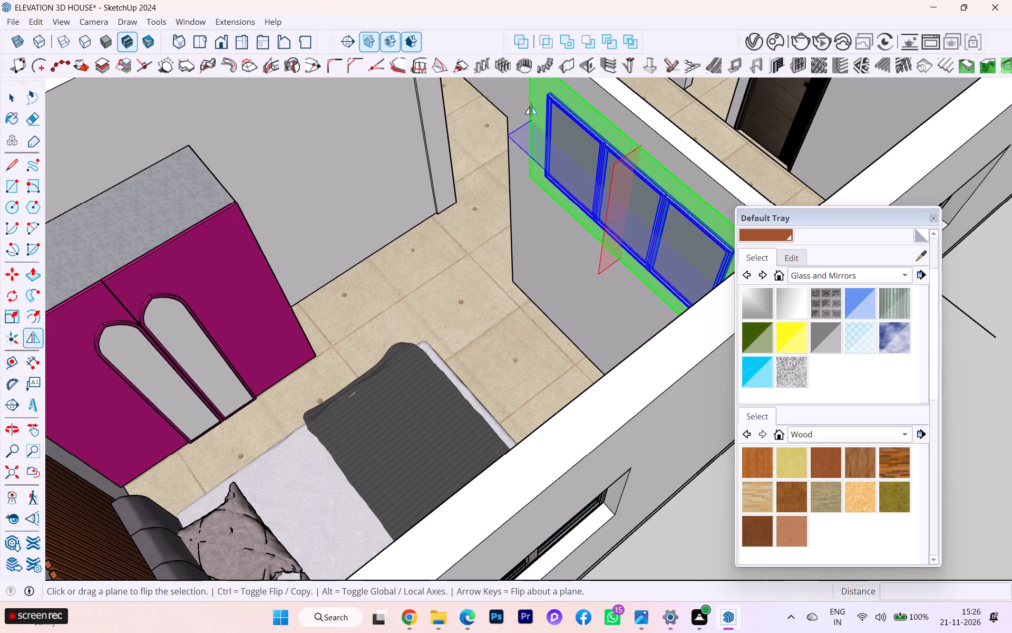
pyautogui.click(542, 107)
pyautogui.scroll(-1, 498, 213)
pyautogui.moveTo(498, 214); pyautogui.dragTo(634, 211, button='middle')
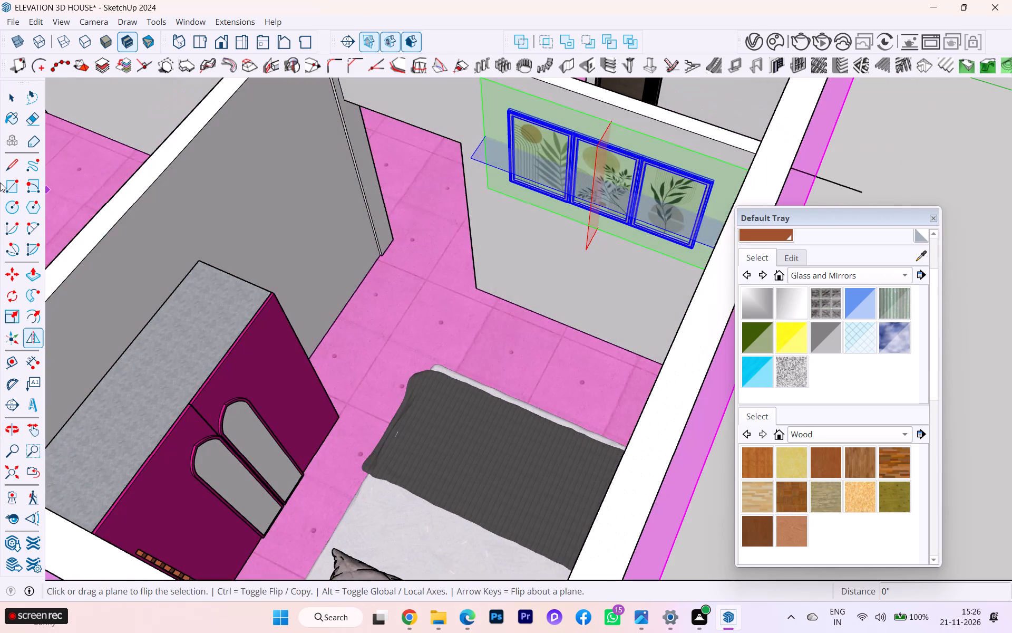
pyautogui.click(9, 95)
pyautogui.scroll(-2, 329, 150)
pyautogui.scroll(2, 355, 170)
pyautogui.scroll(-2, 364, 175)
pyautogui.click(696, 248)
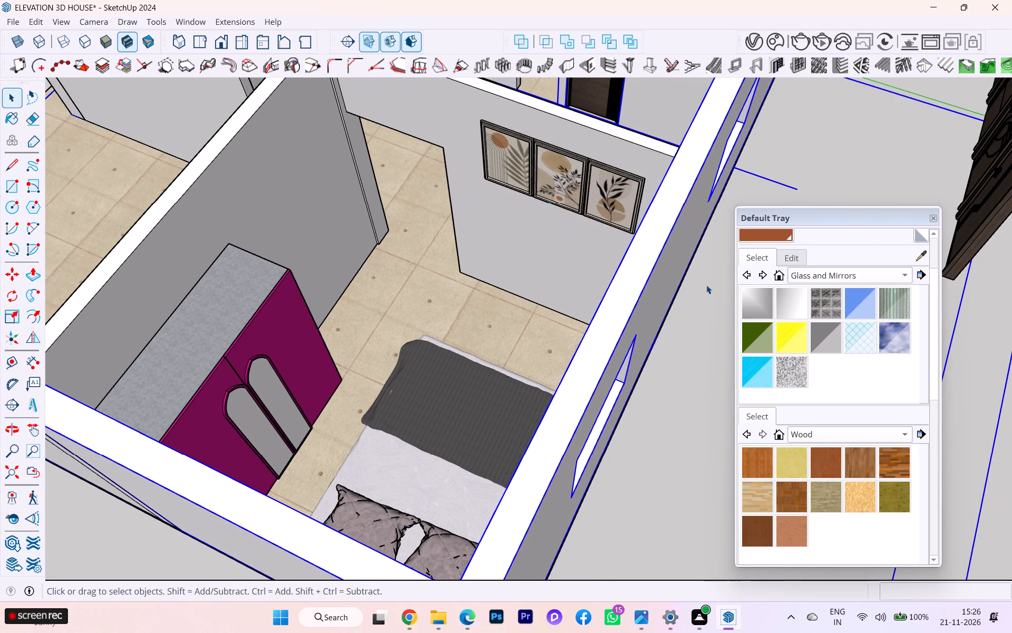
pyautogui.click(697, 398)
# Examine the frame set on the wall facing the bed from several angles, together with the window and bed.
pyautogui.moveTo(361, 346); pyautogui.dragTo(605, 324, button='middle')
pyautogui.scroll(1, 607, 314)
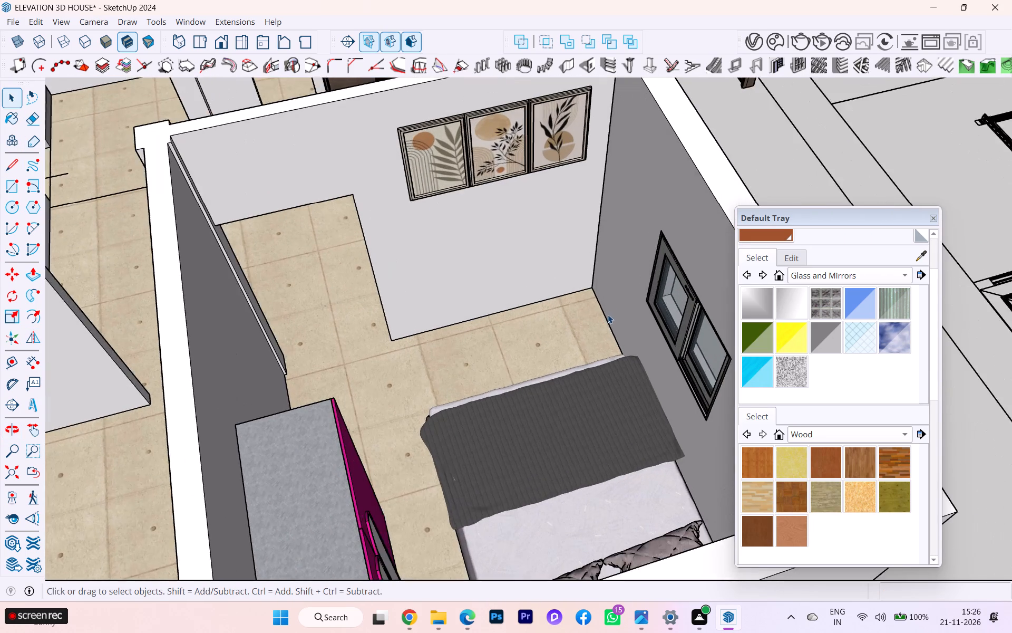
pyautogui.scroll(1, 608, 314)
pyautogui.scroll(-2, 442, 233)
pyautogui.scroll(1, 436, 236)
pyautogui.scroll(-2, 436, 236)
pyautogui.moveTo(352, 268); pyautogui.dragTo(580, 270, button='middle')
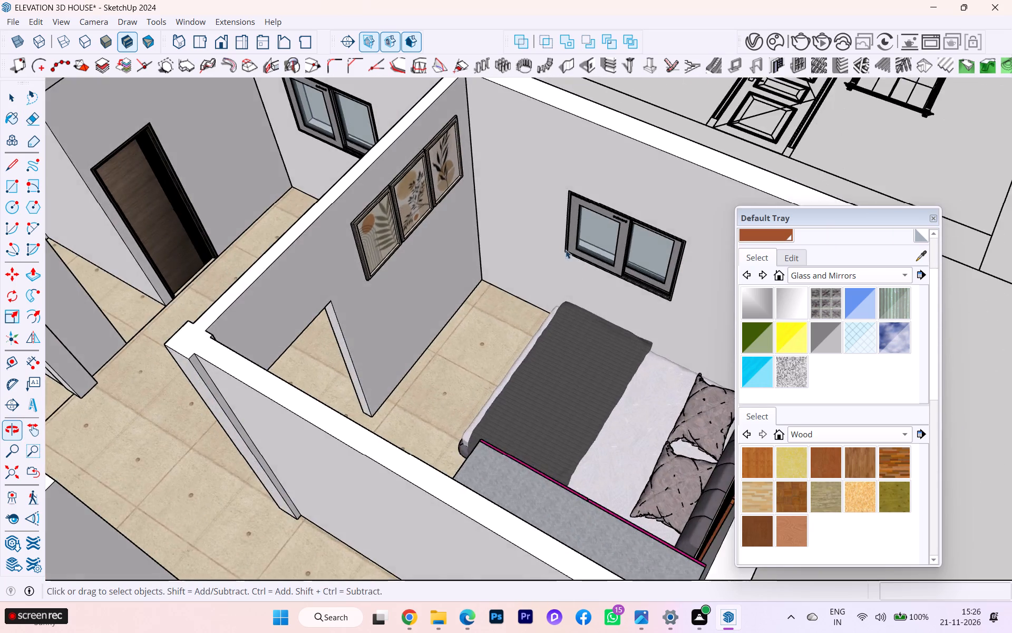
# Examine the furnished bedroom from several angles, including the bed, wardrobe, strip panelling and frame wall.
pyautogui.scroll(-3, 560, 241)
pyautogui.moveTo(300, 266); pyautogui.dragTo(511, 353, button='middle')
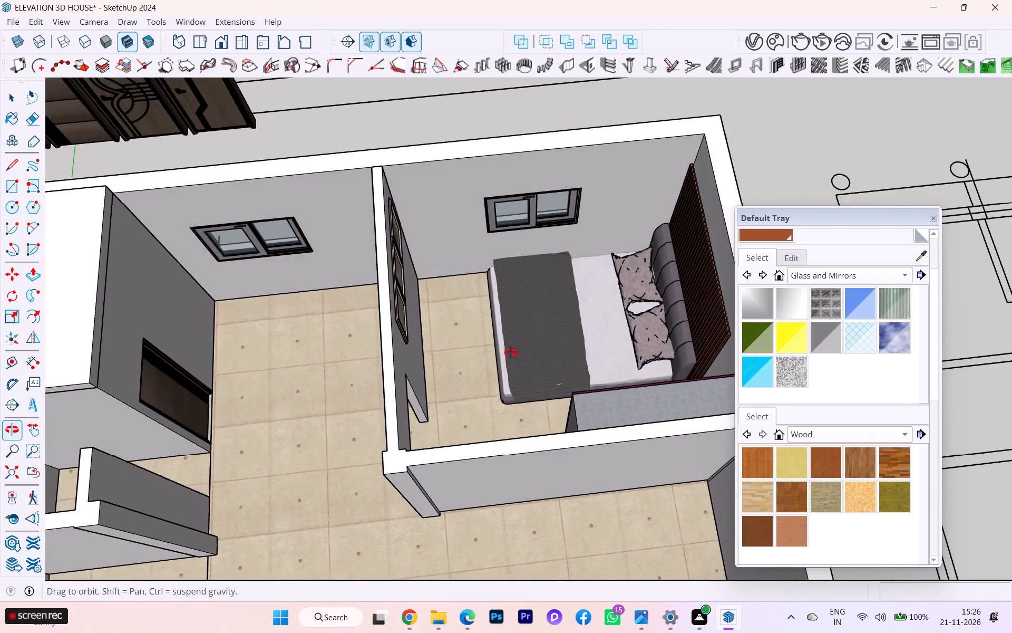
pyautogui.moveTo(511, 353); pyautogui.dragTo(704, 340, button='middle')
pyautogui.scroll(4, 652, 341)
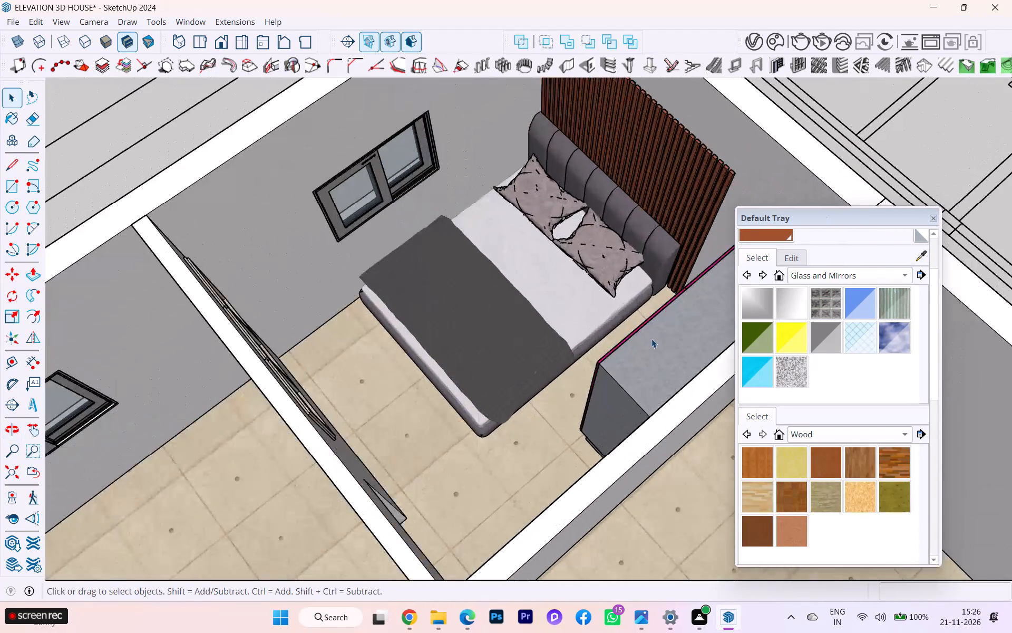
pyautogui.scroll(2, 402, 449)
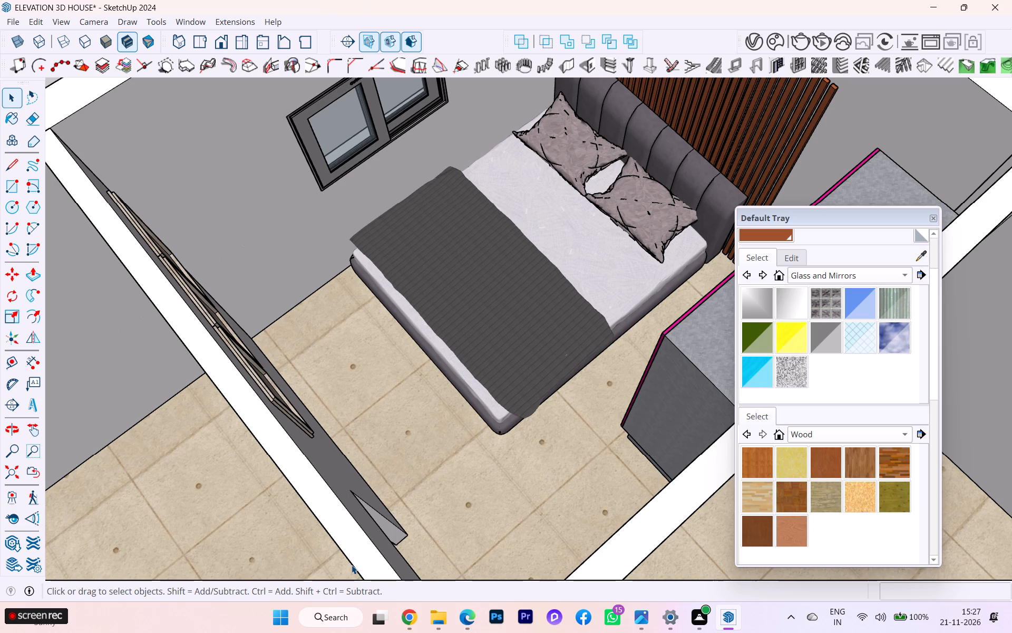
pyautogui.scroll(-5, 311, 594)
pyautogui.scroll(-6, 315, 504)
pyautogui.scroll(2, 406, 449)
pyautogui.scroll(-1, 406, 449)
pyautogui.scroll(2, 406, 449)
pyautogui.scroll(-2, 442, 467)
pyautogui.scroll(1, 443, 472)
pyautogui.scroll(-3, 448, 475)
pyautogui.scroll(-2, 612, 375)
pyautogui.scroll(1, 612, 375)
pyautogui.scroll(-2, 612, 375)
pyautogui.scroll(3, 612, 375)
pyautogui.scroll(-3, 554, 382)
# Group the roof slab covering the corner bathroom and delete it to open the room from above.
pyautogui.moveTo(596, 411); pyautogui.dragTo(305, 350, button='middle')
pyautogui.scroll(-2, 590, 339)
pyautogui.scroll(-4, 654, 369)
pyautogui.scroll(2, 288, 361)
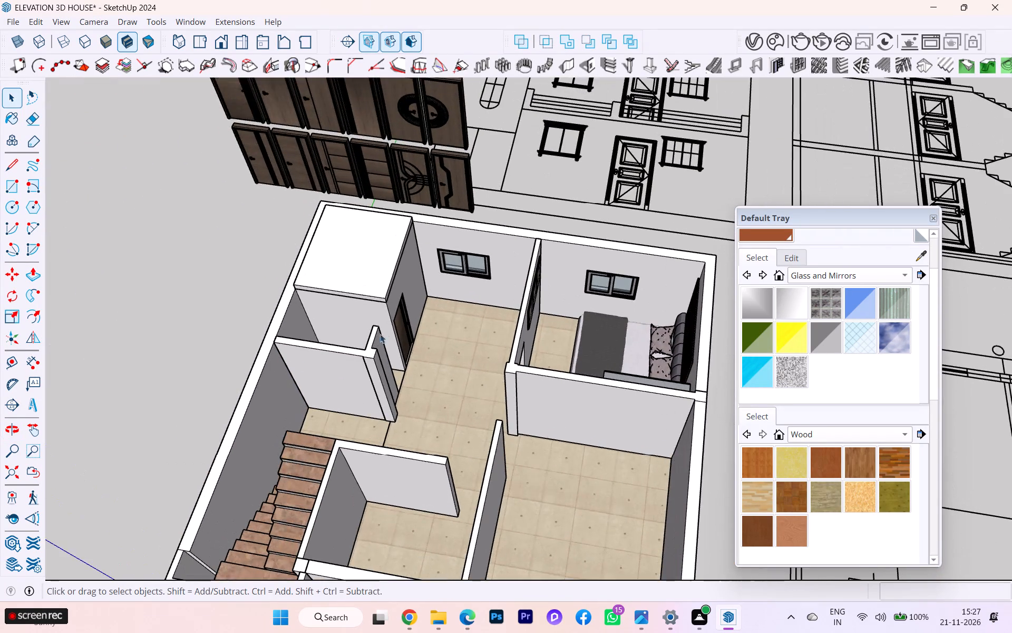
pyautogui.scroll(4, 382, 331)
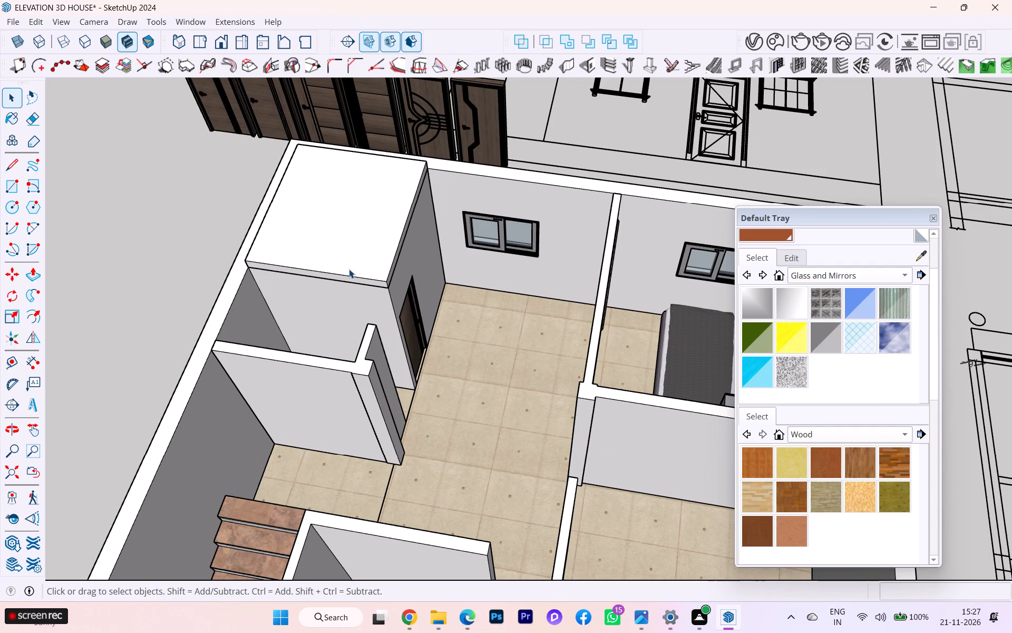
pyautogui.scroll(2, 349, 269)
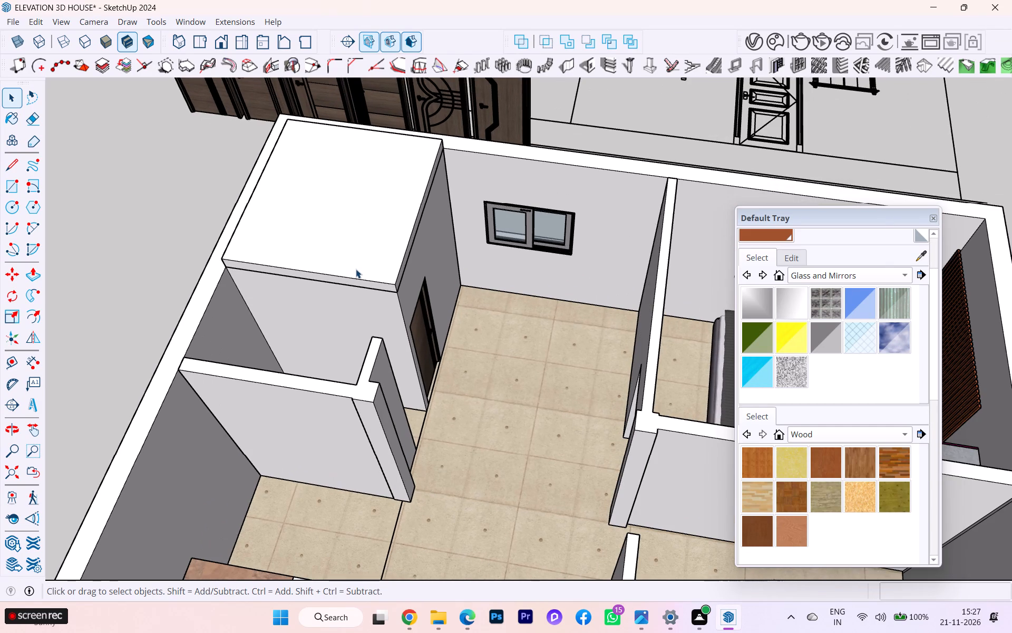
pyautogui.click(362, 270)
pyautogui.rightClick(363, 271)
pyautogui.tripleClick(316, 261)
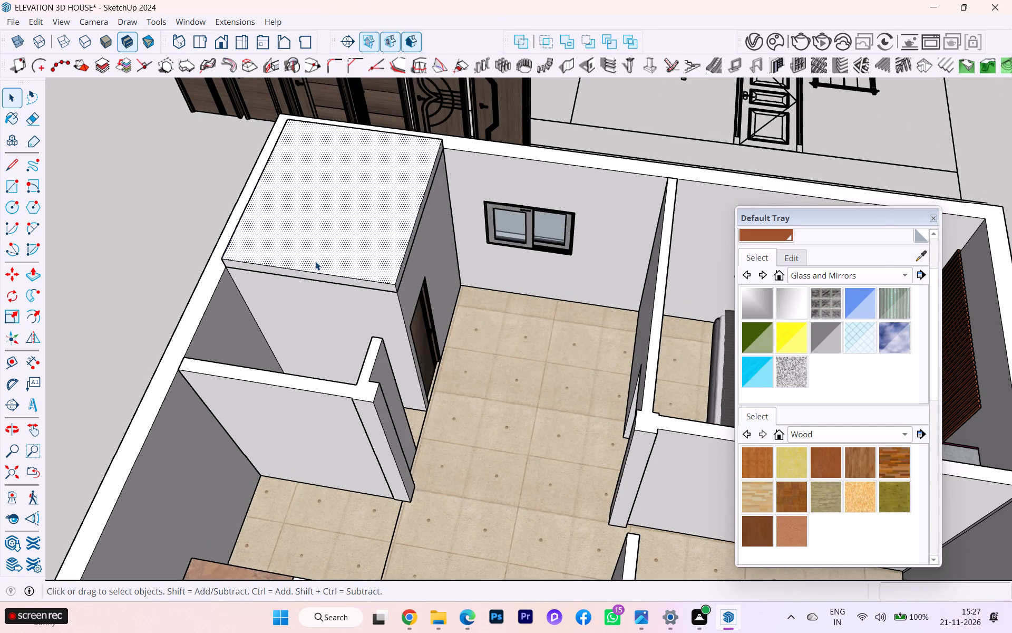
pyautogui.tripleClick(322, 270)
pyautogui.rightClick(323, 271)
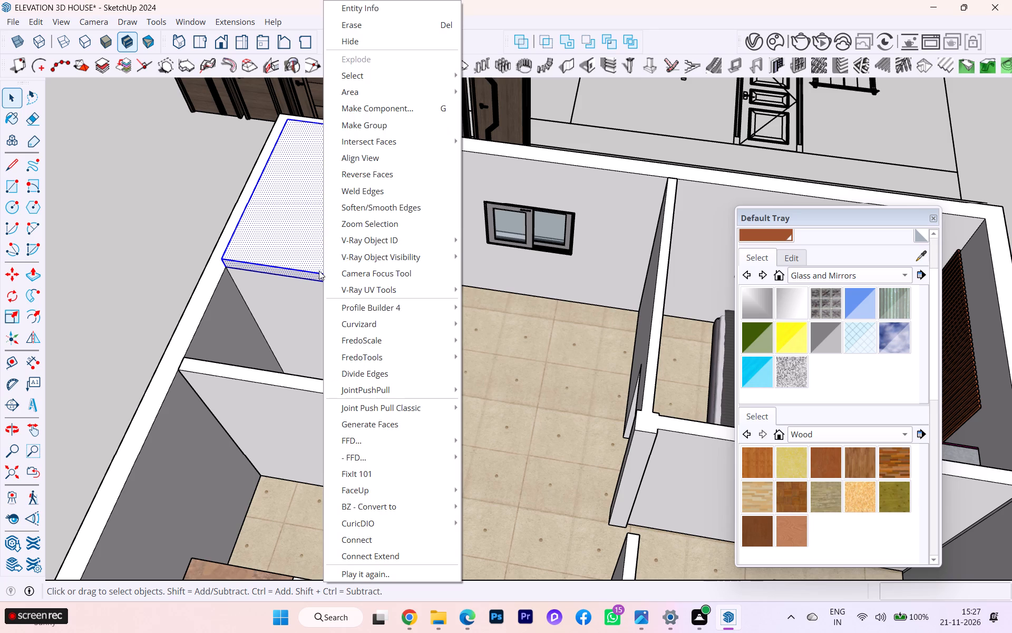
pyautogui.click(399, 122)
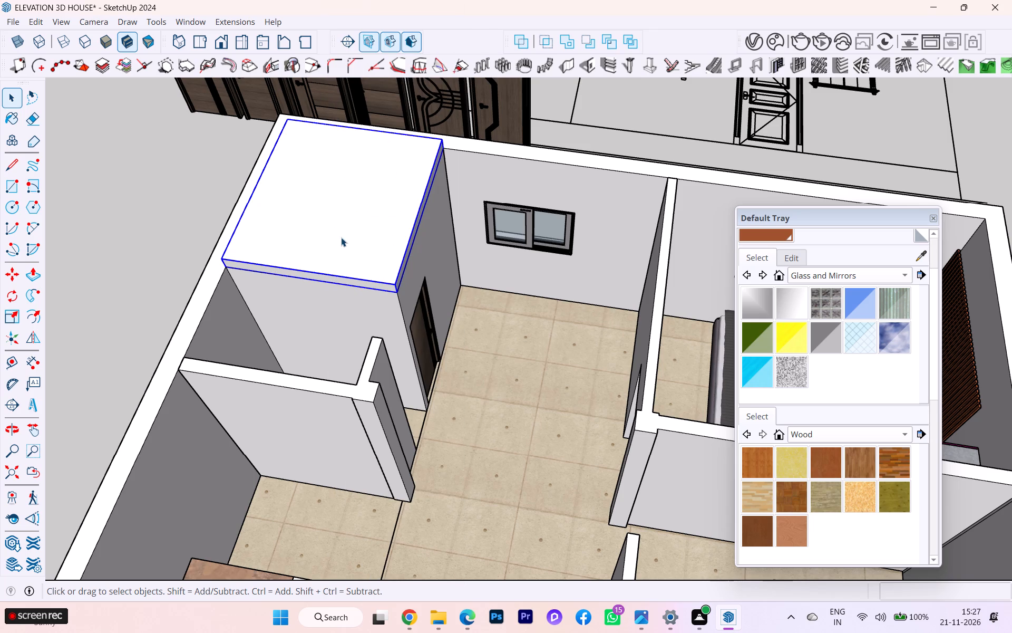
pyautogui.press('Delete')
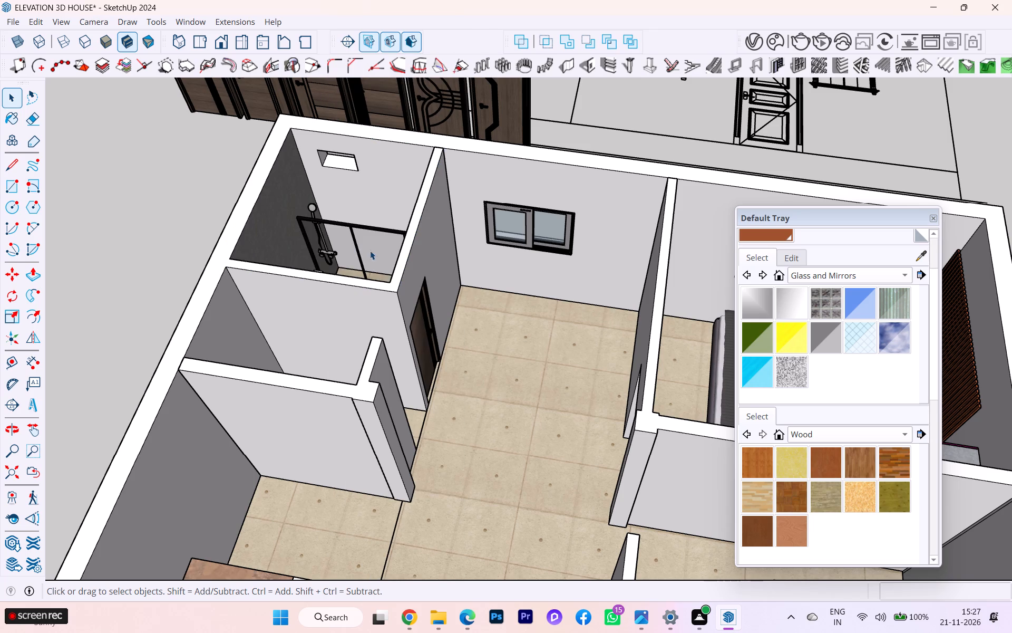
# Examine the bathroom interior from above, including the toilet, washbasin, shower and glass partition.
pyautogui.scroll(2, 371, 251)
pyautogui.scroll(-2, 389, 246)
pyautogui.moveTo(386, 251); pyautogui.dragTo(289, 384, button='middle')
pyautogui.scroll(2, 401, 230)
pyautogui.scroll(-1, 400, 215)
pyautogui.scroll(2, 400, 212)
pyautogui.moveTo(395, 213); pyautogui.dragTo(440, 211, button='middle')
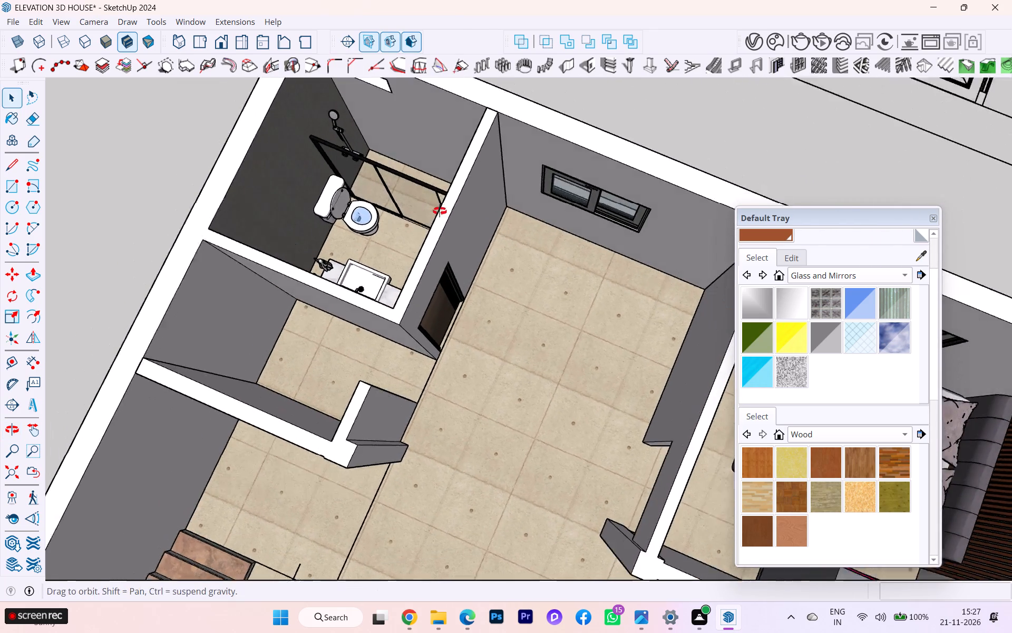
pyautogui.moveTo(440, 211); pyautogui.dragTo(458, 225, button='middle')
pyautogui.scroll(4, 385, 226)
pyautogui.moveTo(448, 220); pyautogui.dragTo(630, 182, button='middle')
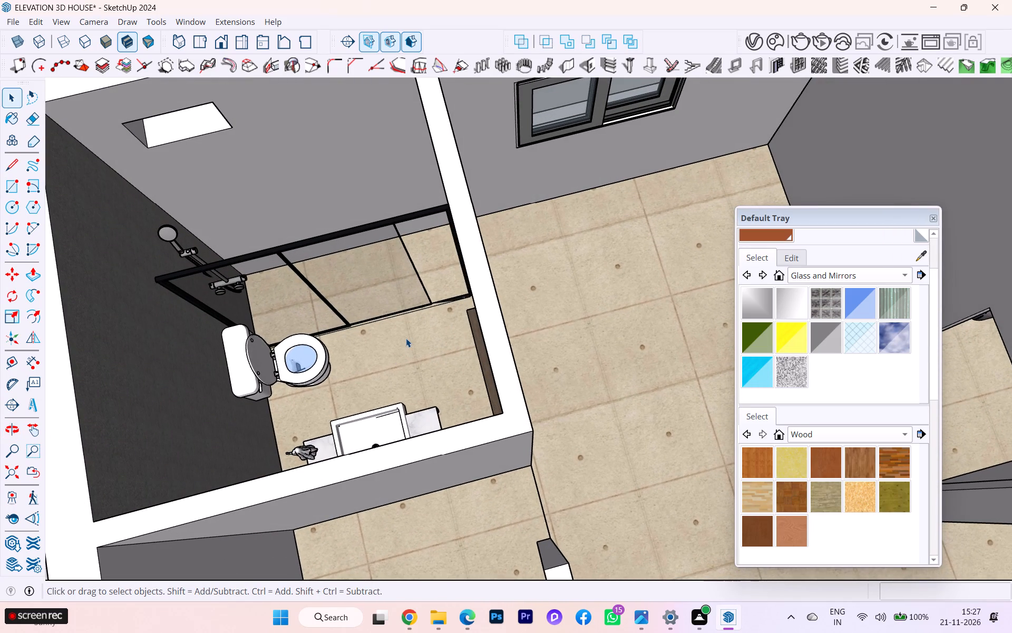
pyautogui.scroll(-1, 404, 339)
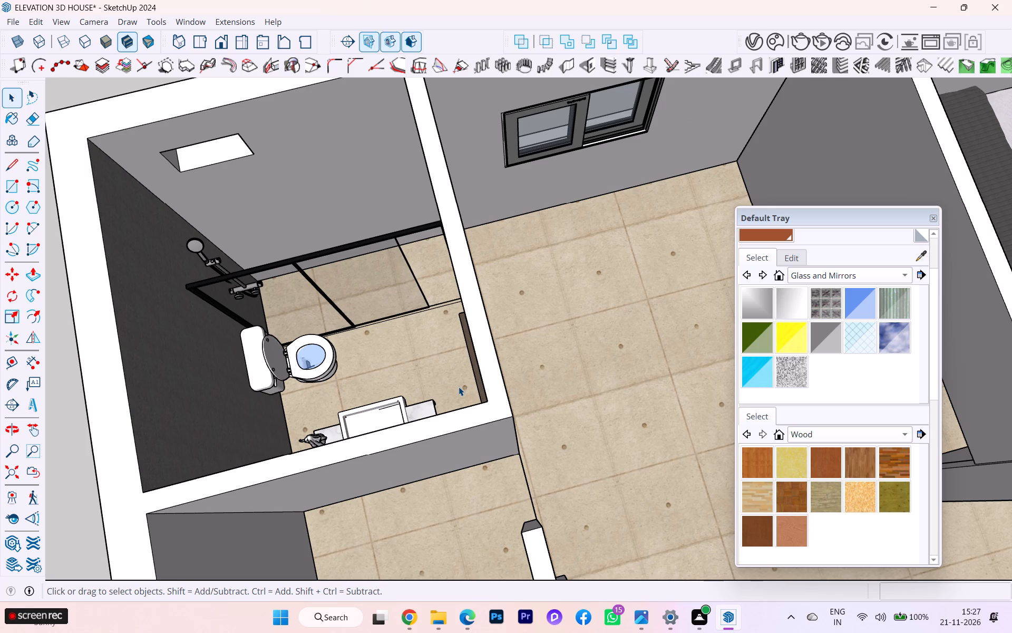
pyautogui.scroll(-3, 523, 375)
pyautogui.scroll(1, 521, 383)
pyautogui.scroll(-1, 521, 384)
# Open the component holding the bathroom shower fittings and delete the leftover floor plans and furniture drawings lying away from the house.
pyautogui.moveTo(504, 388); pyautogui.dragTo(332, 373, button='middle')
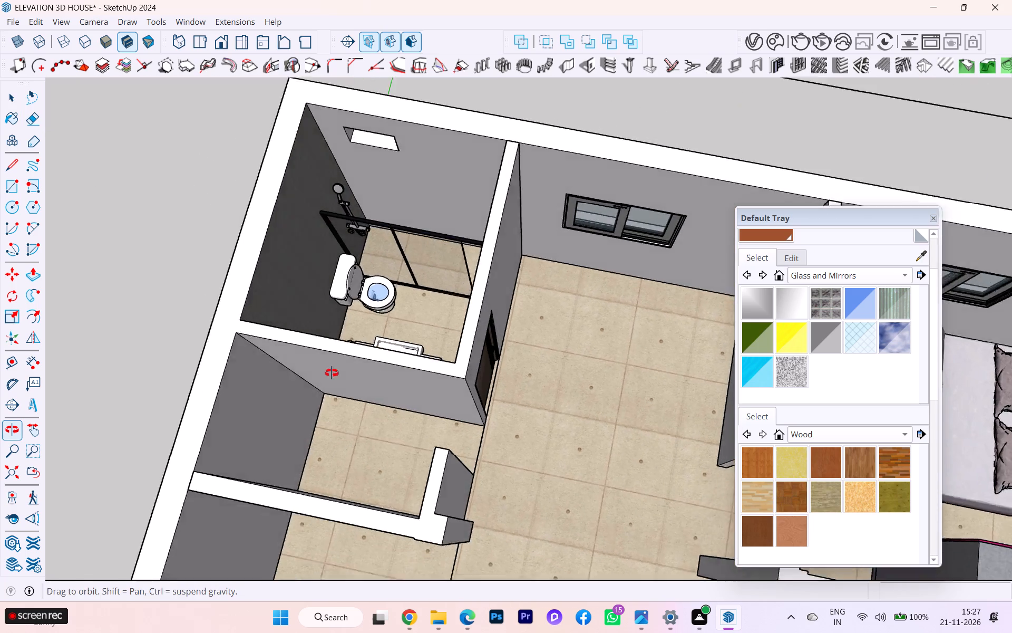
pyautogui.moveTo(332, 373); pyautogui.dragTo(320, 322, button='middle')
pyautogui.scroll(1, 394, 197)
pyautogui.scroll(-5, 394, 197)
pyautogui.scroll(5, 394, 197)
pyautogui.click(375, 220)
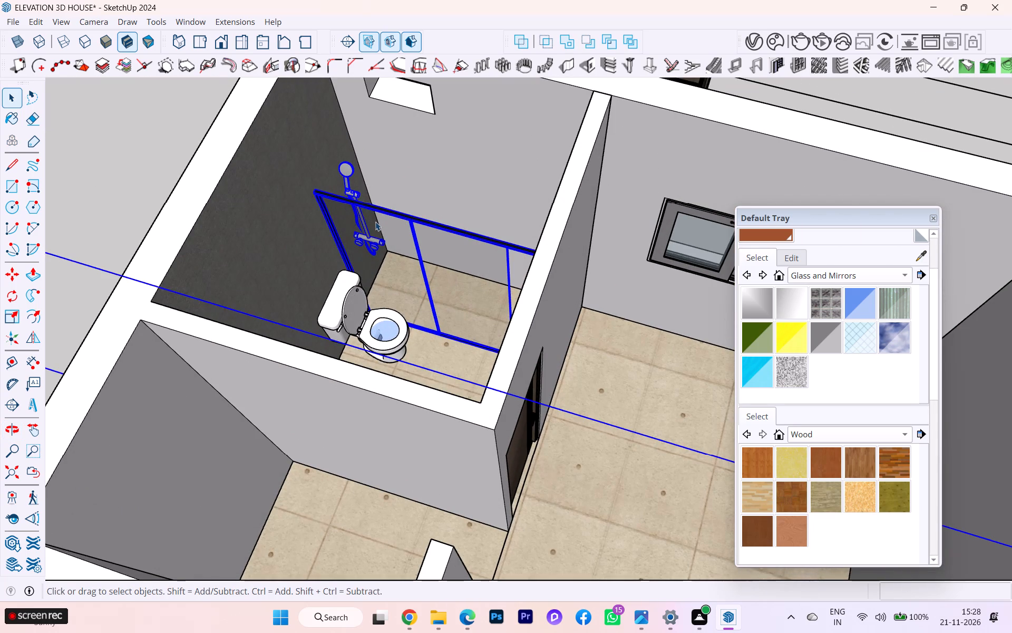
pyautogui.click(374, 222)
pyautogui.scroll(-9, 445, 254)
pyautogui.scroll(-5, 480, 288)
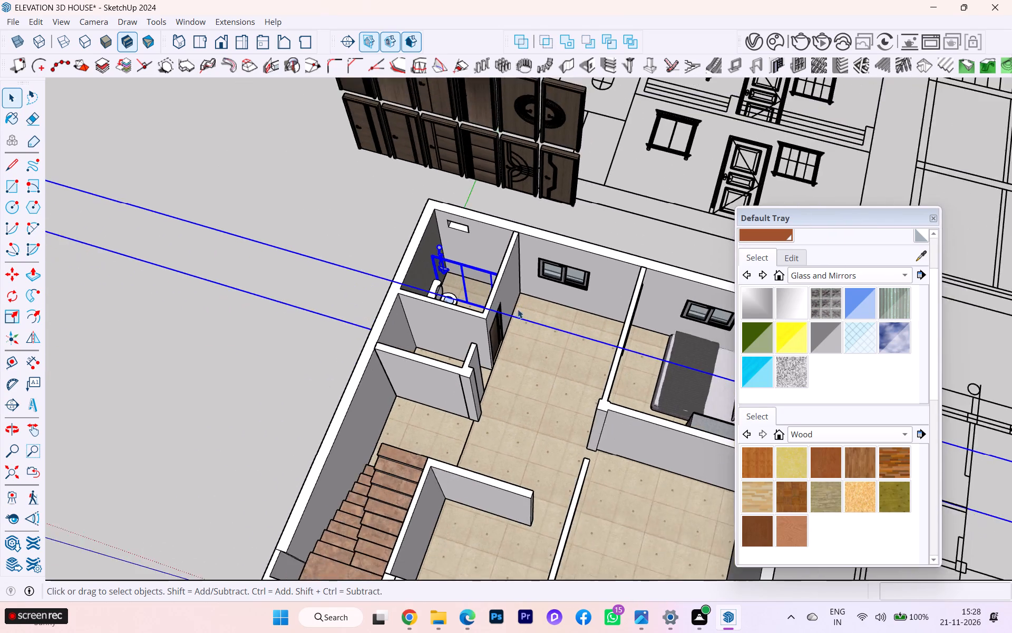
pyautogui.scroll(-6, 518, 309)
pyautogui.scroll(1, 362, 303)
pyautogui.scroll(-2, 362, 303)
pyautogui.moveTo(423, 303); pyautogui.dragTo(619, 272, button='middle')
pyautogui.scroll(-5, 618, 272)
pyautogui.scroll(2, 622, 275)
pyautogui.scroll(-1, 622, 276)
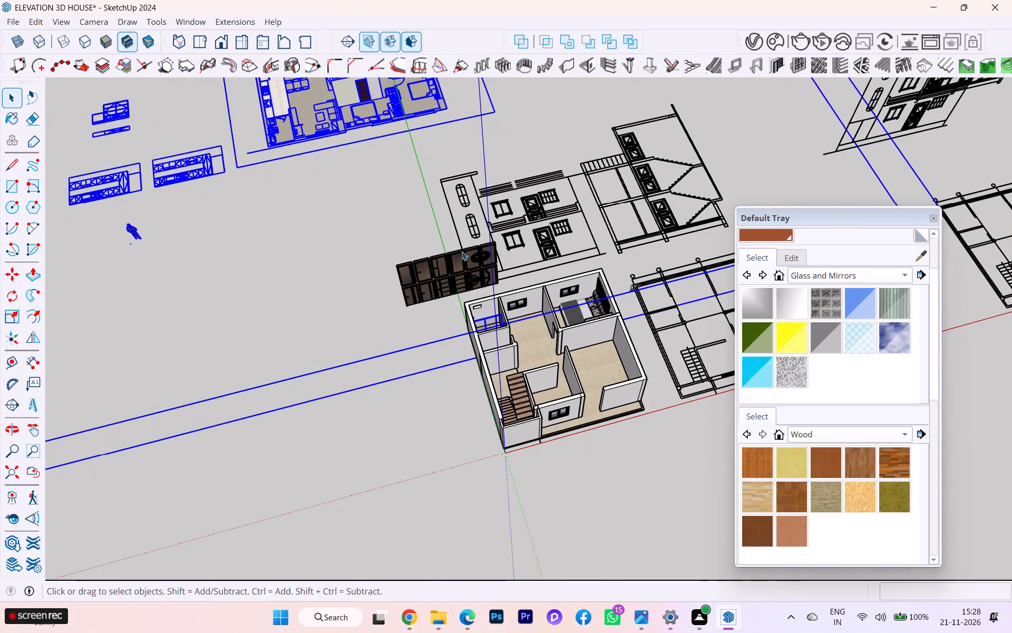
pyautogui.doubleClick(303, 137)
pyautogui.scroll(1, 337, 171)
pyautogui.scroll(-2, 344, 176)
pyautogui.scroll(2, 390, 210)
pyautogui.scroll(-1, 390, 212)
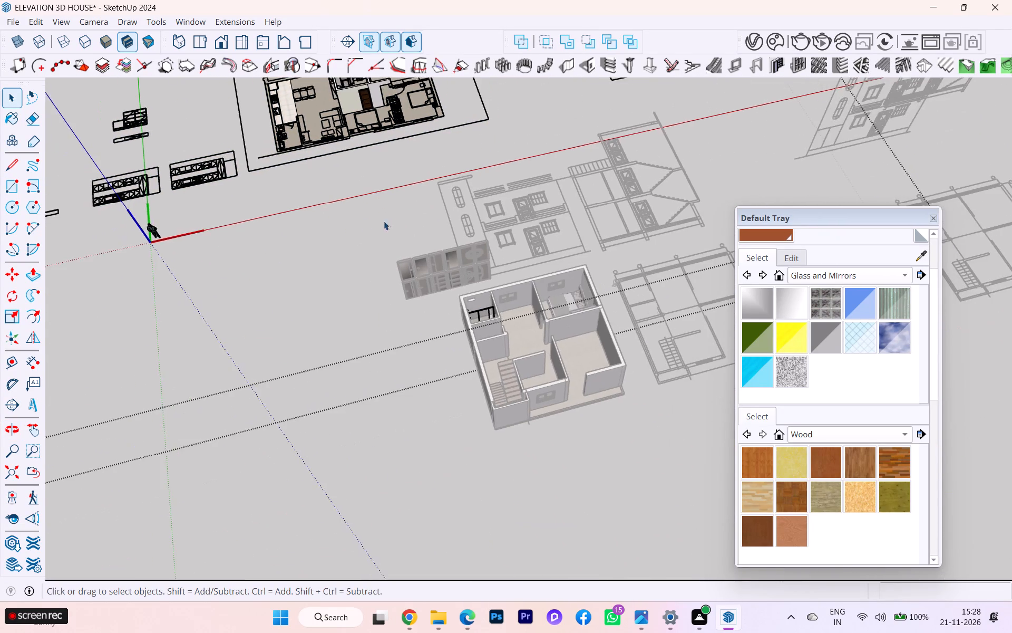
pyautogui.scroll(-10, 317, 219)
pyautogui.scroll(1, 324, 227)
pyautogui.scroll(-2, 324, 227)
pyautogui.moveTo(145, 130); pyautogui.dragTo(320, 140)
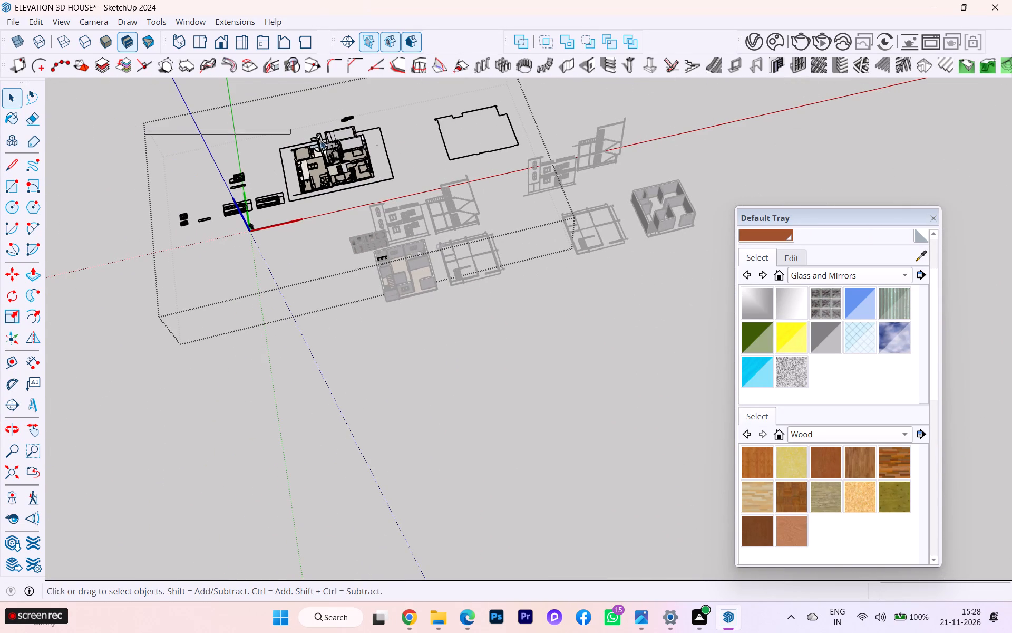
pyautogui.moveTo(320, 140); pyautogui.dragTo(415, 180)
pyautogui.moveTo(405, 181); pyautogui.dragTo(168, 100)
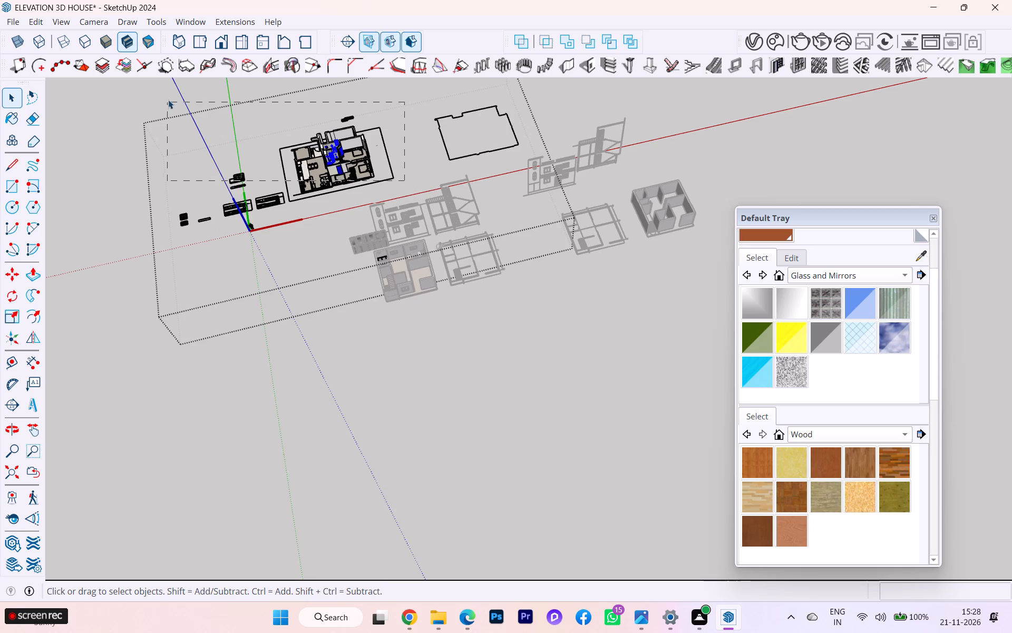
pyautogui.moveTo(168, 100); pyautogui.dragTo(169, 96)
pyautogui.press('Delete')
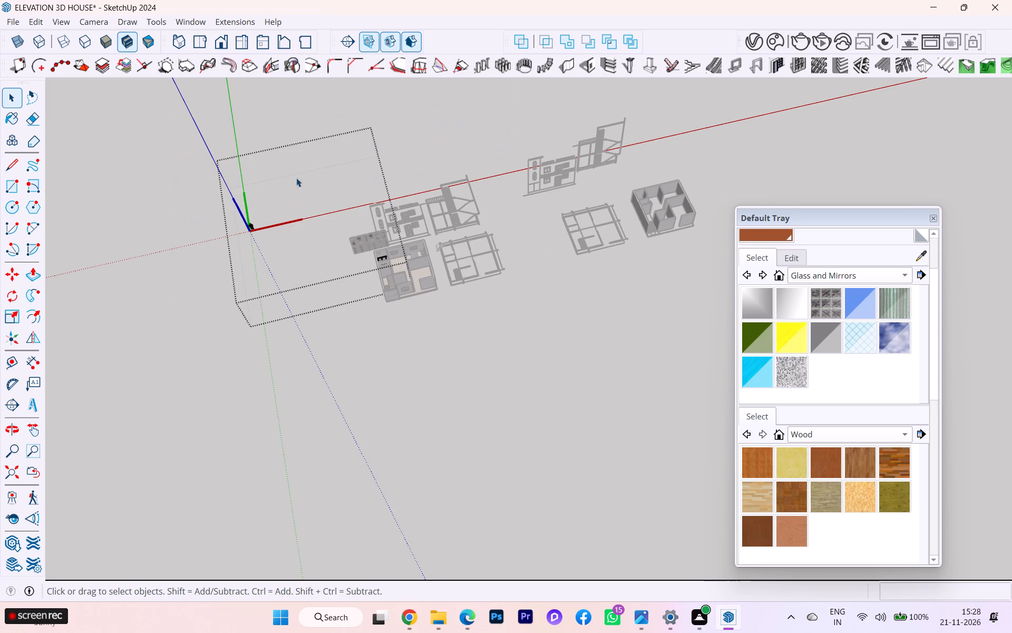
# Delete the leftover figure at the component's origin and close the component.
pyautogui.scroll(3, 255, 247)
pyautogui.moveTo(273, 236); pyautogui.dragTo(237, 188)
pyautogui.press('Delete')
pyautogui.click(252, 428)
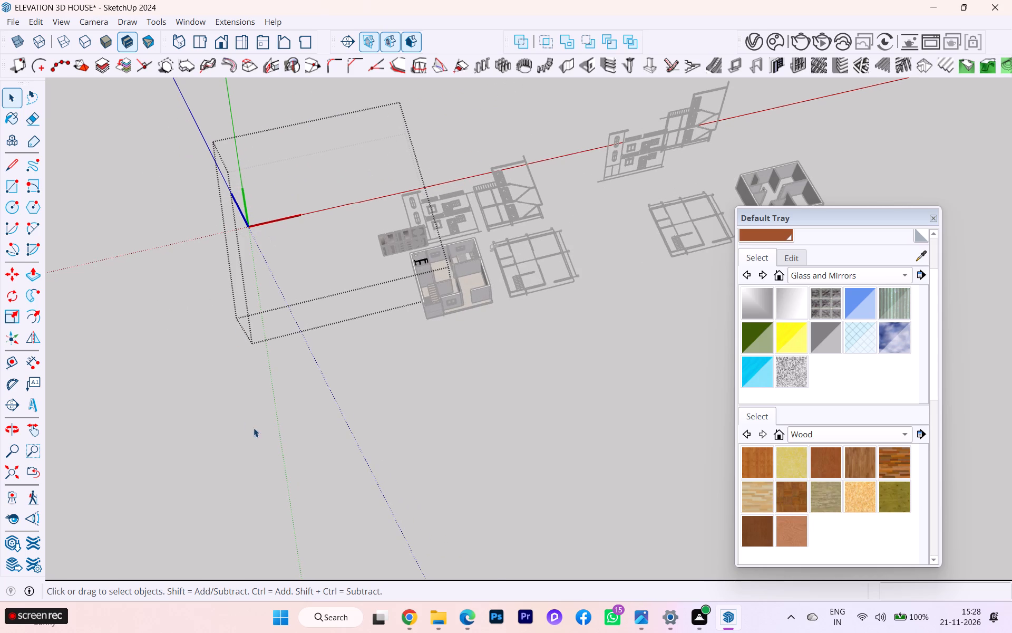
# Open the wooden door collection beside the house for editing.
pyautogui.scroll(3, 412, 220)
pyautogui.scroll(-1, 413, 219)
pyautogui.scroll(5, 413, 219)
pyautogui.scroll(-2, 387, 254)
pyautogui.scroll(1, 387, 254)
pyautogui.scroll(-1, 387, 254)
pyautogui.scroll(1, 387, 254)
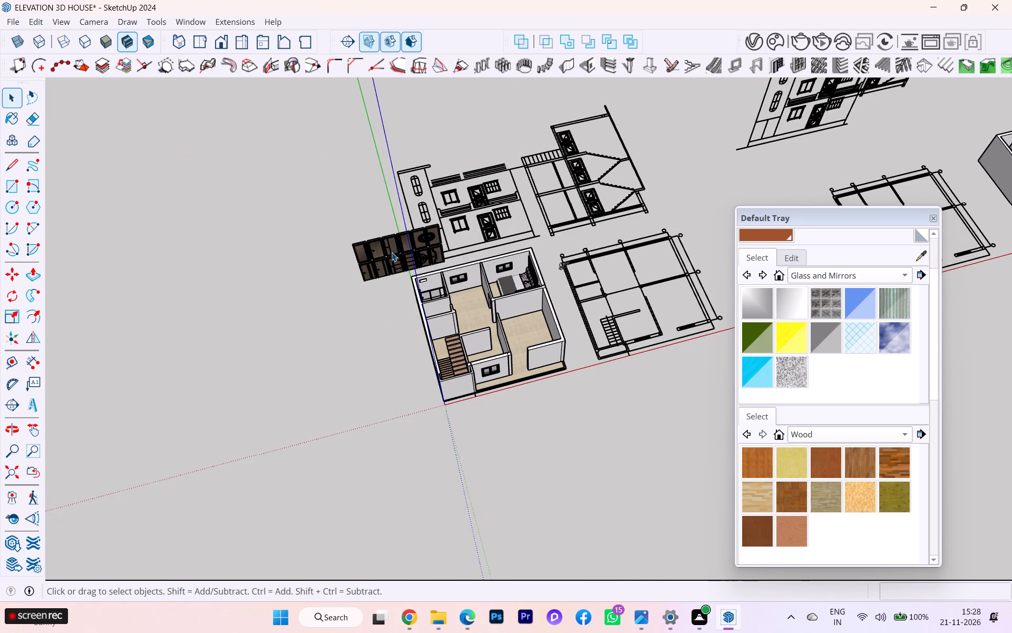
pyautogui.scroll(1, 393, 252)
pyautogui.scroll(-1, 393, 252)
pyautogui.scroll(1, 393, 252)
pyautogui.scroll(-2, 393, 252)
pyautogui.scroll(6, 394, 252)
pyautogui.scroll(-4, 468, 246)
pyautogui.scroll(1, 468, 246)
pyautogui.scroll(-1, 470, 251)
pyautogui.scroll(4, 470, 253)
pyautogui.moveTo(486, 306); pyautogui.dragTo(553, 257, button='middle')
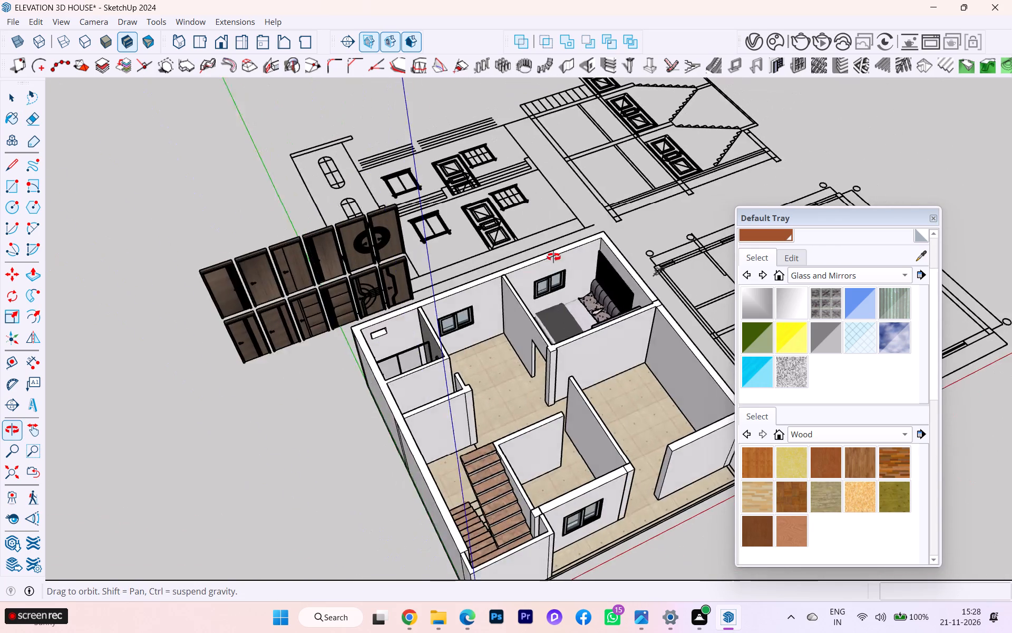
pyautogui.moveTo(553, 257); pyautogui.dragTo(573, 242, button='middle')
pyautogui.scroll(8, 443, 259)
pyautogui.scroll(-2, 328, 239)
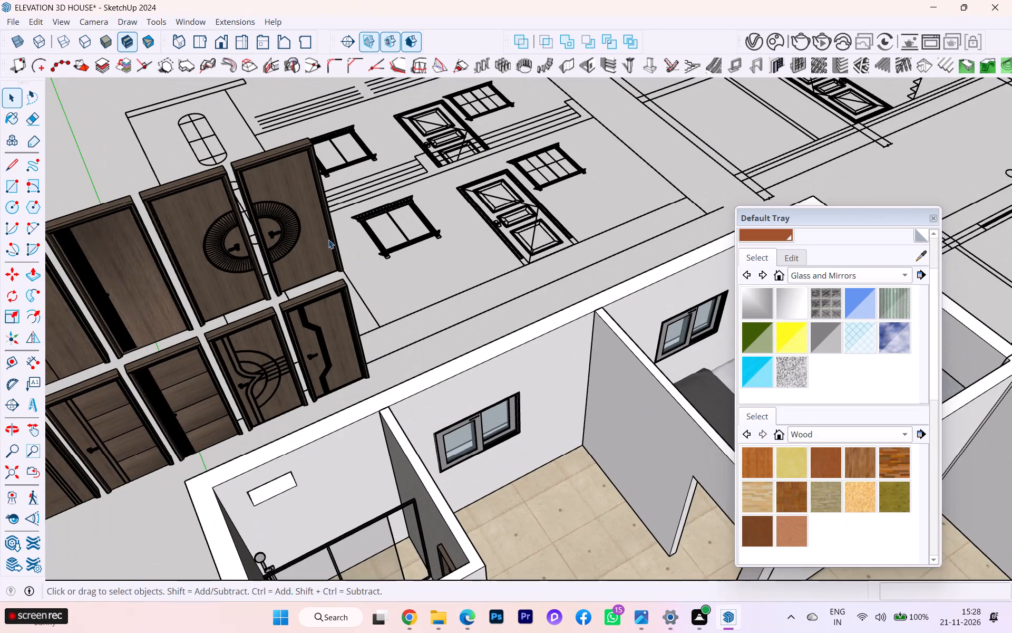
pyautogui.scroll(-2, 332, 250)
pyautogui.click(302, 233)
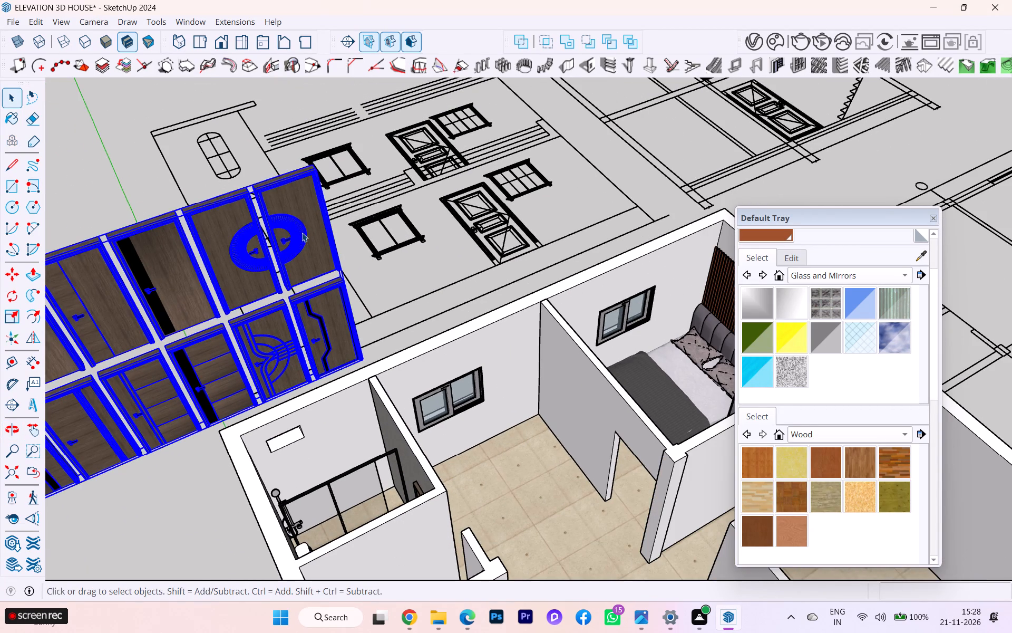
pyautogui.tripleClick(302, 233)
pyautogui.doubleClick(306, 238)
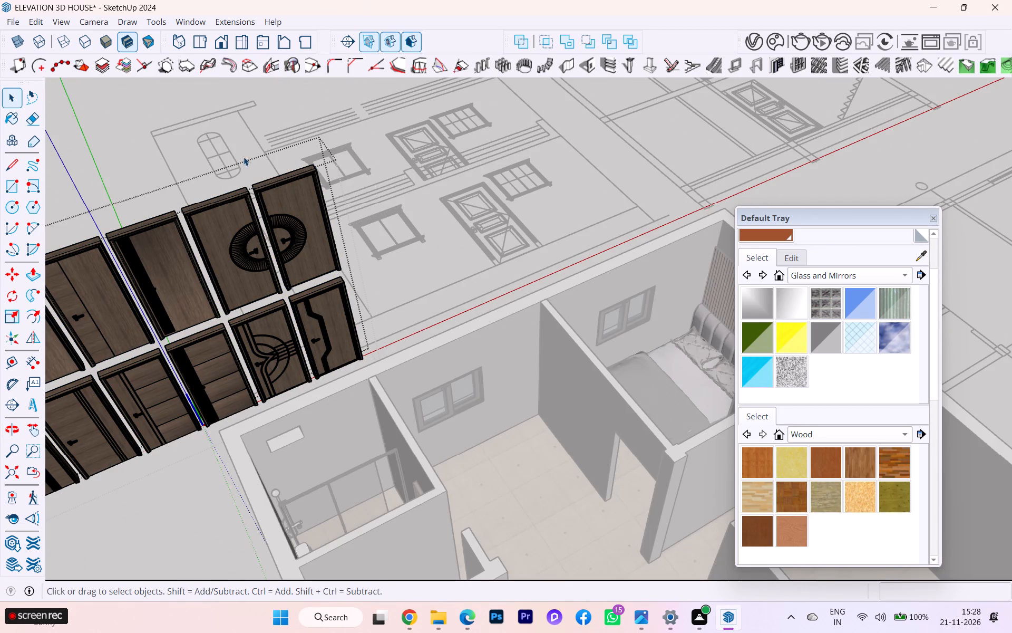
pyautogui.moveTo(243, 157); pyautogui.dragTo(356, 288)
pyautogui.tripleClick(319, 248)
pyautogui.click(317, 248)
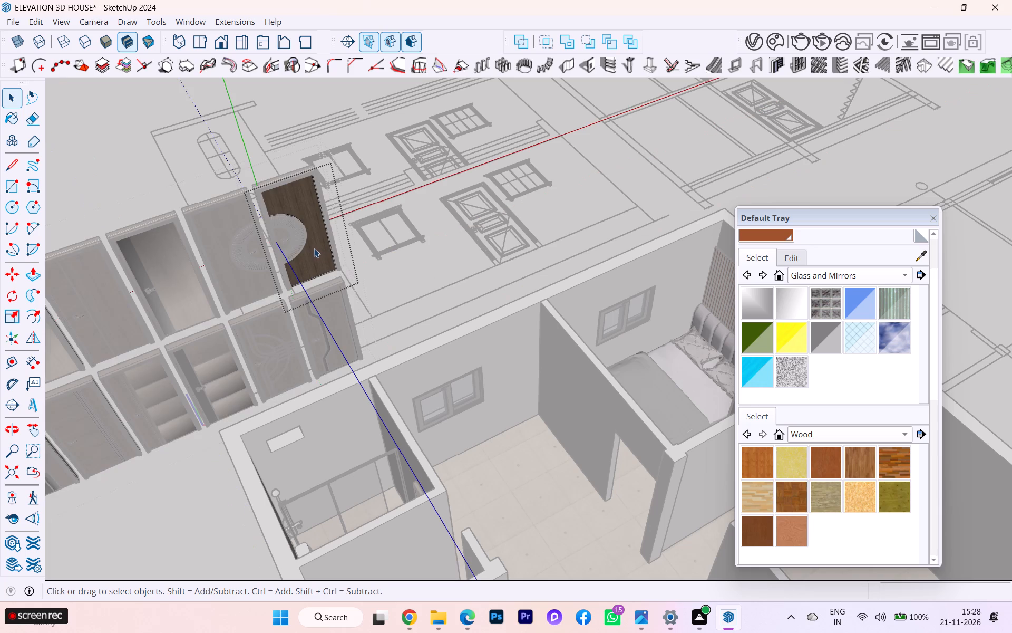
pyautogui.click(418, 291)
# In the door collection, select the frame, panel and half-round ornament of the end door and copy them.
pyautogui.click(324, 228)
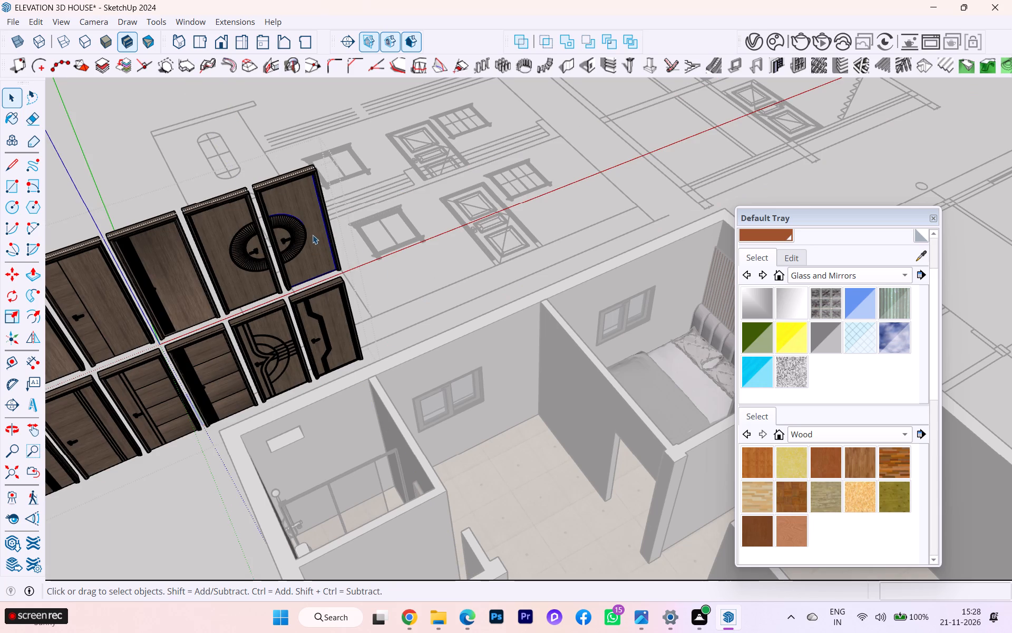
pyautogui.keyDown('ctrl'); pyautogui.click(283, 237); pyautogui.keyUp('ctrl')
pyautogui.keyDown('ctrl'); pyautogui.doubleClick(286, 222); pyautogui.keyUp('ctrl')
pyautogui.keyDown('ctrl'); pyautogui.click(220, 168); pyautogui.keyUp('ctrl')
pyautogui.keyDown('ctrl'); pyautogui.click(289, 208); pyautogui.keyUp('ctrl')
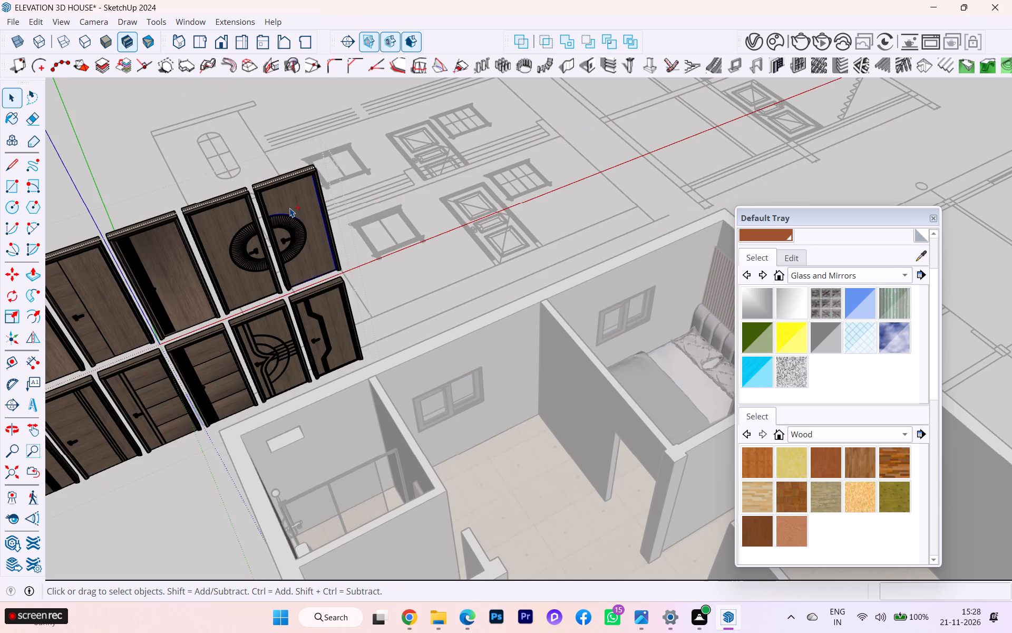
pyautogui.keyDown('ctrl'); pyautogui.click(292, 222); pyautogui.keyUp('ctrl')
pyautogui.keyDown('ctrl'); pyautogui.click(279, 187); pyautogui.keyUp('ctrl')
pyautogui.keyDown('ctrl'); pyautogui.click(274, 176); pyautogui.keyUp('ctrl')
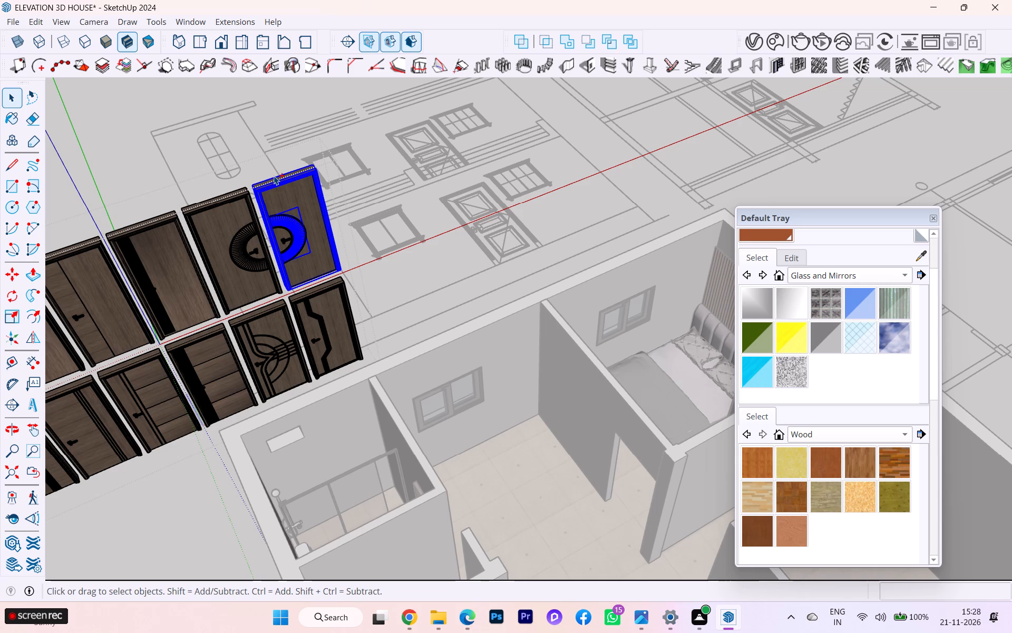
pyautogui.keyDown('ctrl'); pyautogui.click(274, 182); pyautogui.keyUp('ctrl')
pyautogui.keyDown('ctrl'); pyautogui.scroll(3, 296, 214); pyautogui.keyUp('ctrl')
pyautogui.keyDown('ctrl'); pyautogui.scroll(-1, 304, 200); pyautogui.keyUp('ctrl')
pyautogui.keyDown('ctrl'); pyautogui.scroll(3, 304, 200); pyautogui.keyUp('ctrl')
pyautogui.keyDown('ctrl'); pyautogui.scroll(-2, 278, 171); pyautogui.keyUp('ctrl')
pyautogui.keyDown('ctrl'); pyautogui.scroll(4, 278, 171); pyautogui.keyUp('ctrl')
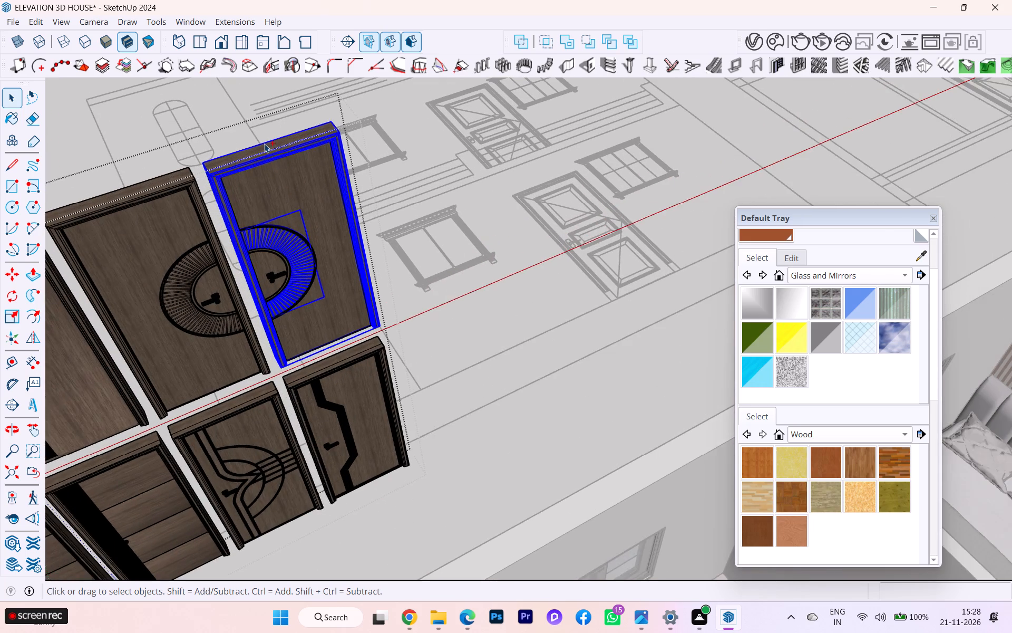
pyautogui.keyDown('ctrl'); pyautogui.click(260, 147); pyautogui.keyUp('ctrl')
pyautogui.keyDown('ctrl'); pyautogui.click(256, 154); pyautogui.keyUp('ctrl')
pyautogui.scroll(-5, 315, 220)
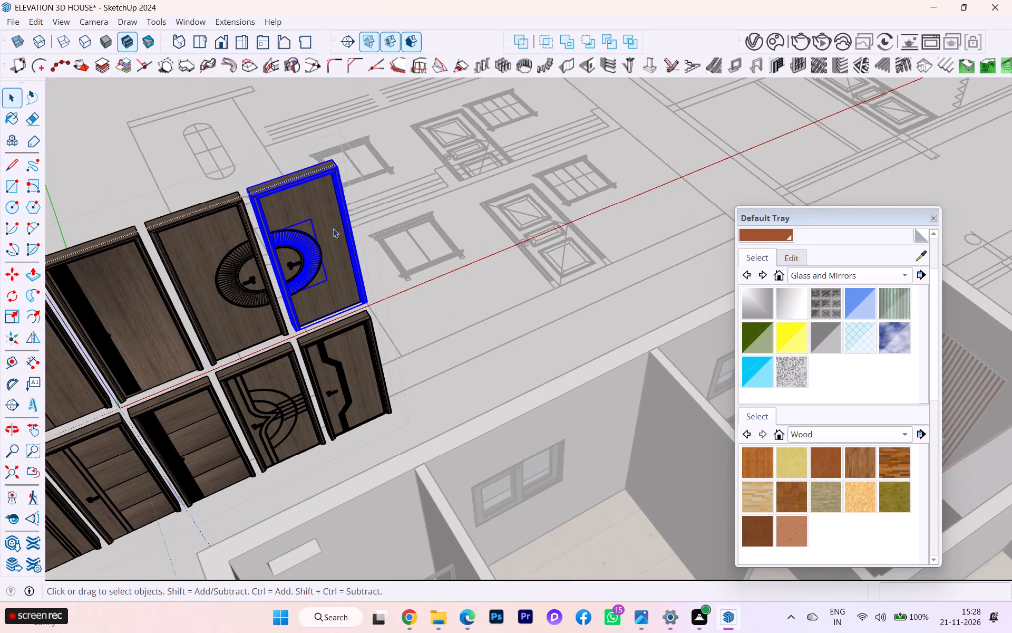
pyautogui.hotkey('ctrl', 'c')
# Close the door collection and paste the copied door at the base of the bedroom doorway.
pyautogui.scroll(-4, 374, 242)
pyautogui.click(14, 96)
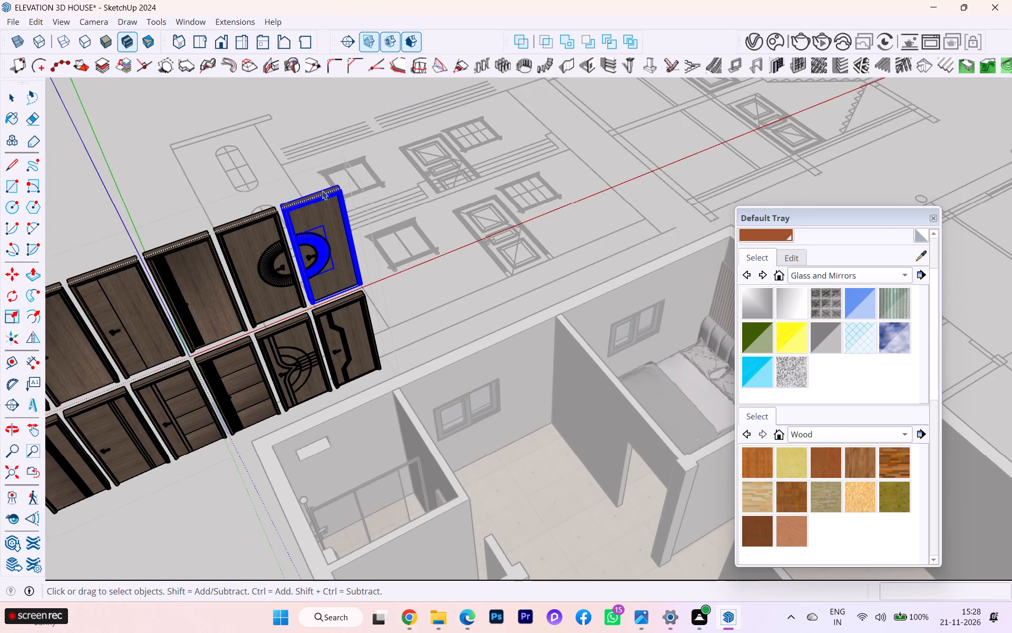
pyautogui.click(401, 279)
pyautogui.scroll(-1, 406, 272)
pyautogui.scroll(1, 406, 271)
pyautogui.scroll(-3, 407, 271)
pyautogui.scroll(2, 411, 267)
pyautogui.scroll(-2, 411, 266)
pyautogui.doubleClick(119, 169)
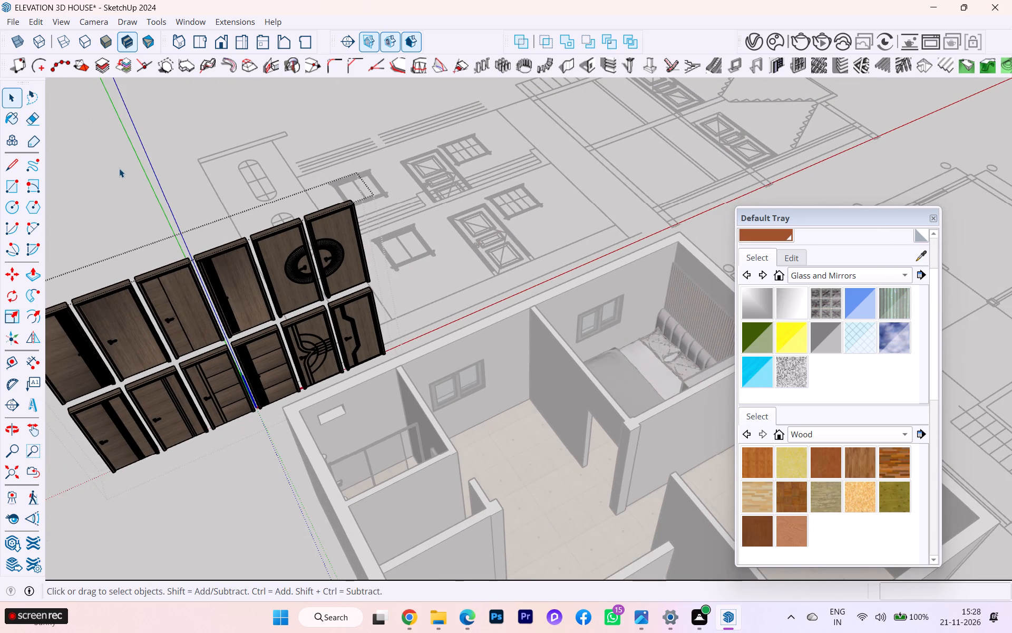
pyautogui.click(115, 190)
pyautogui.scroll(-8, 291, 207)
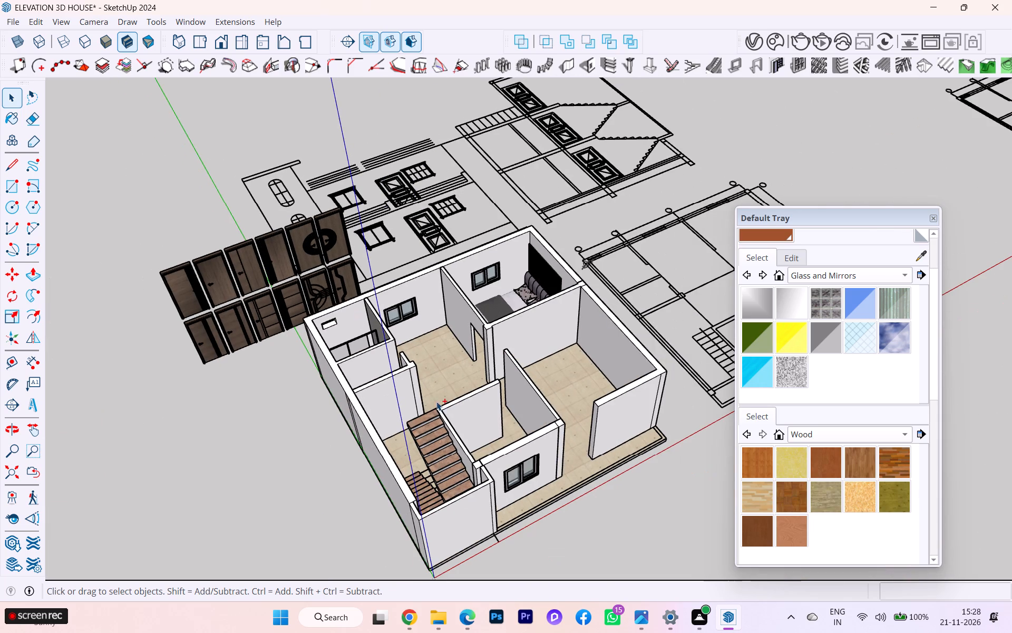
pyautogui.hotkey('ctrl', 'v')
pyautogui.scroll(7, 492, 350)
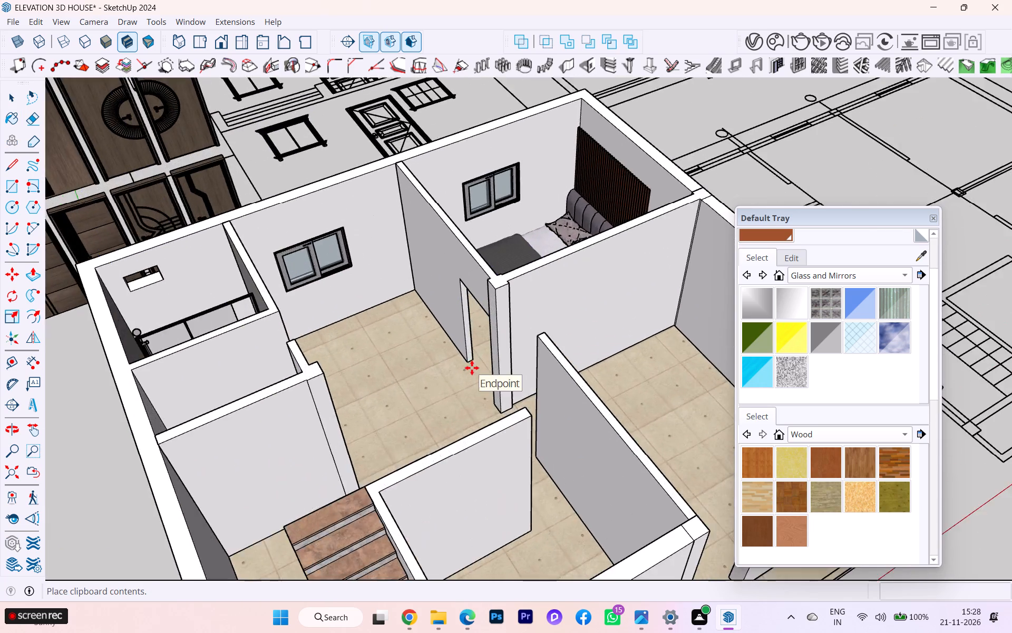
pyautogui.scroll(7, 472, 368)
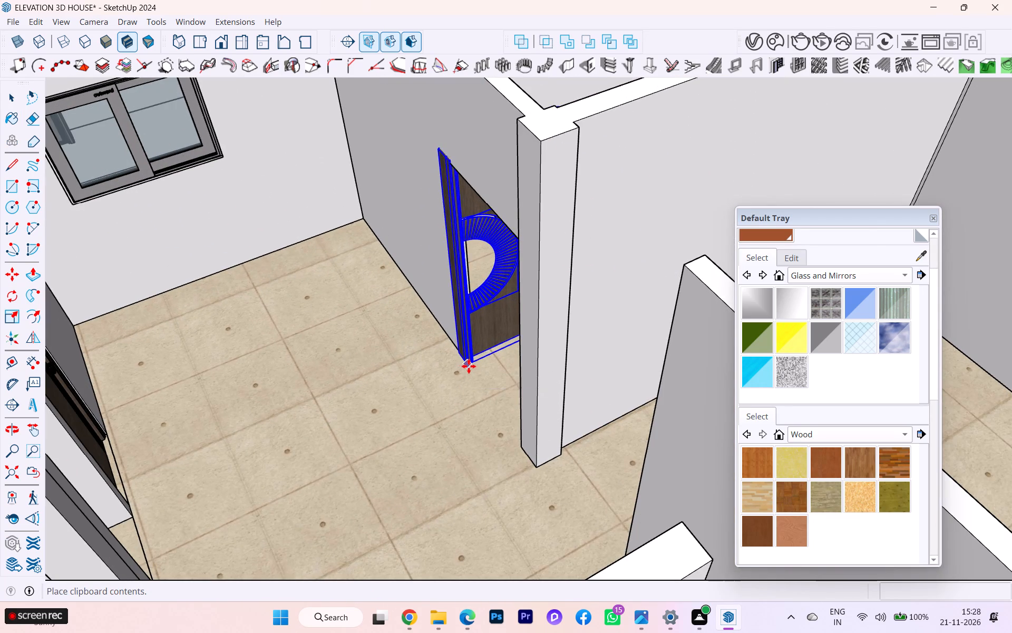
pyautogui.click(471, 368)
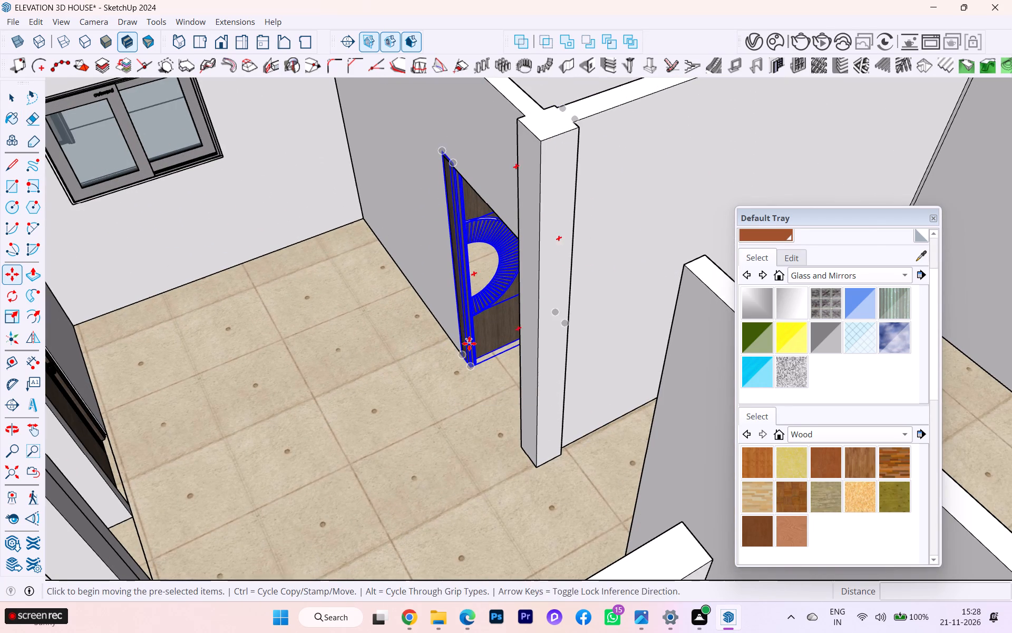
# Rotate the pasted door 90 degrees about its bottom corner, in line with the bedroom wall.
pyautogui.press('q')
pyautogui.scroll(2, 483, 331)
pyautogui.click(486, 365)
pyautogui.click(514, 356)
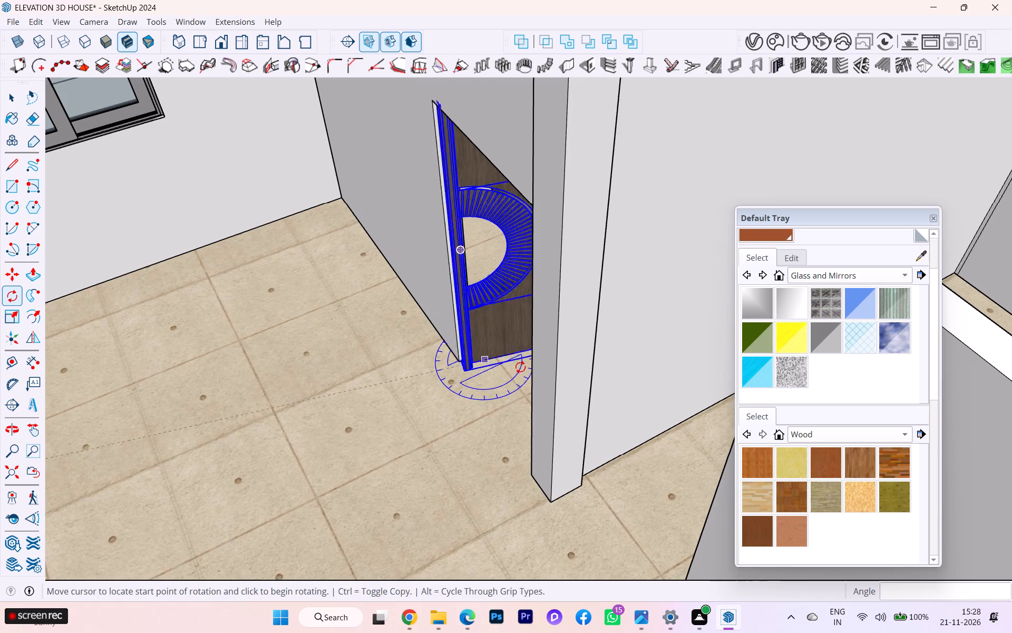
pyautogui.write('90')
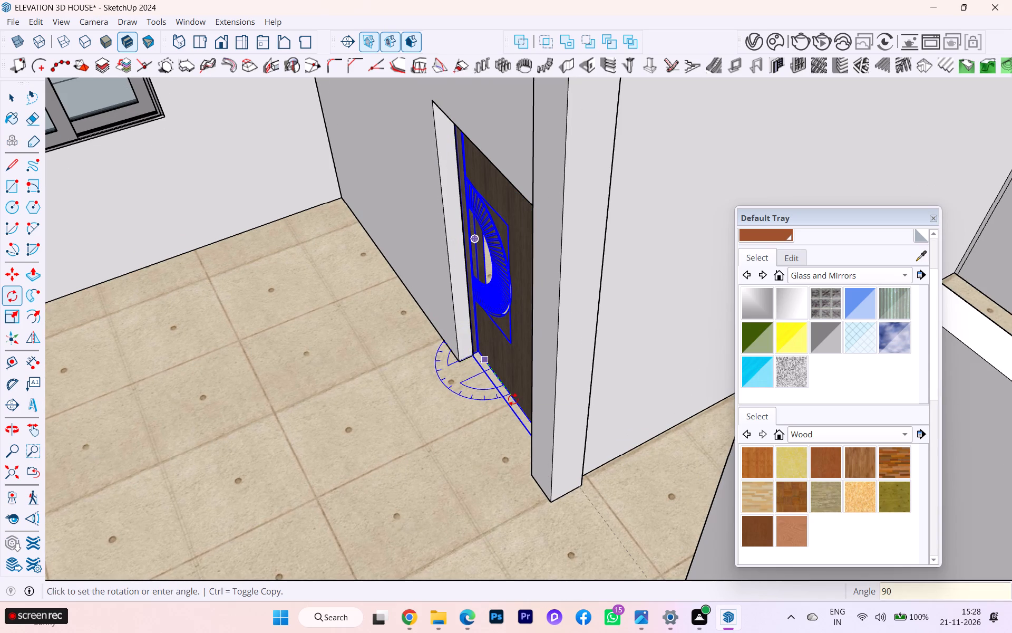
pyautogui.press('Return')
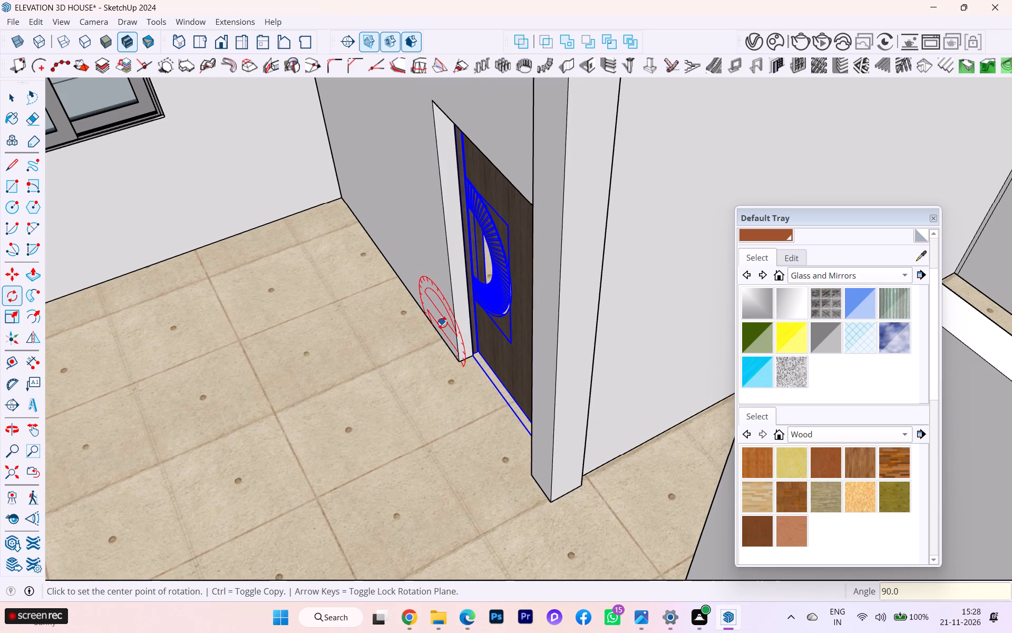
# Move the door by its bottom corners onto the doorway's jamb corners, shifting it about 6 7/8" to the far jamb.
pyautogui.press('m')
pyautogui.scroll(8, 453, 324)
pyautogui.click(479, 379)
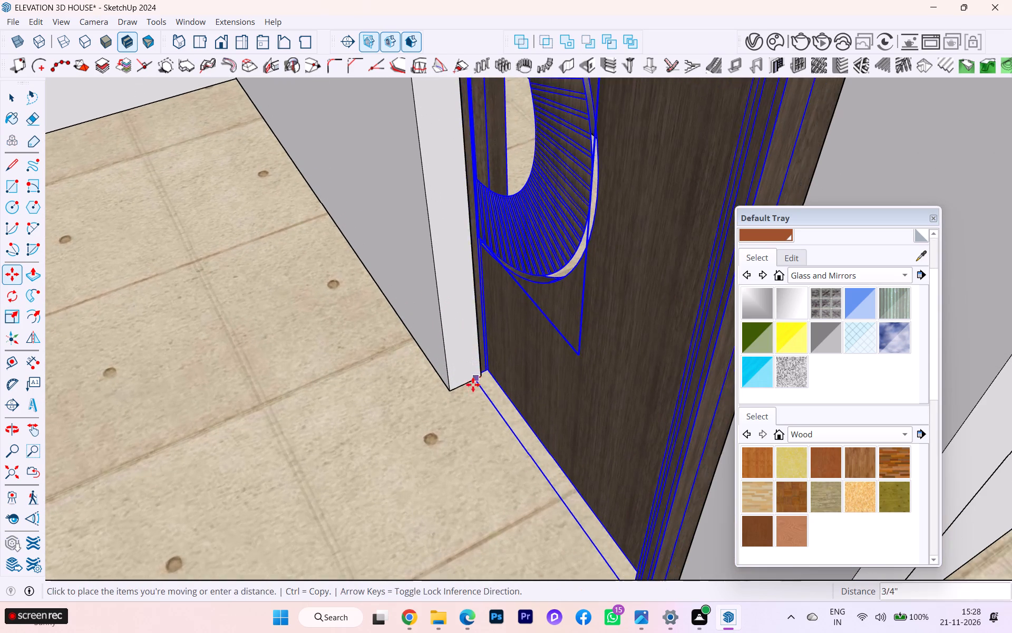
pyautogui.click(453, 395)
pyautogui.scroll(-4, 367, 298)
pyautogui.scroll(1, 365, 299)
pyautogui.scroll(-1, 364, 299)
pyautogui.moveTo(358, 299); pyautogui.dragTo(556, 316, button='middle')
pyautogui.scroll(7, 688, 477)
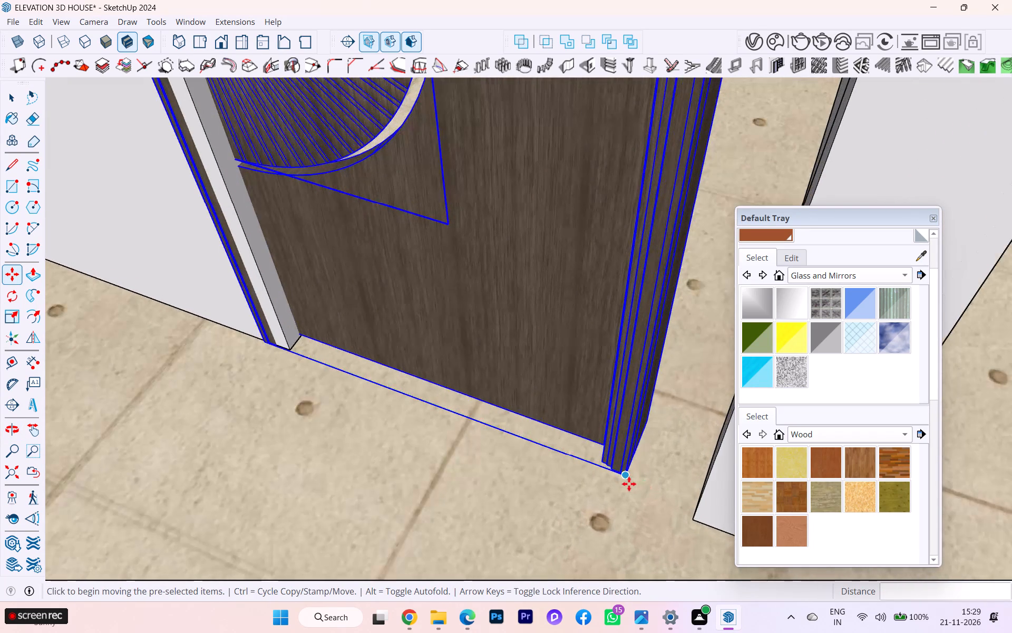
pyautogui.click(629, 478)
pyautogui.click(697, 523)
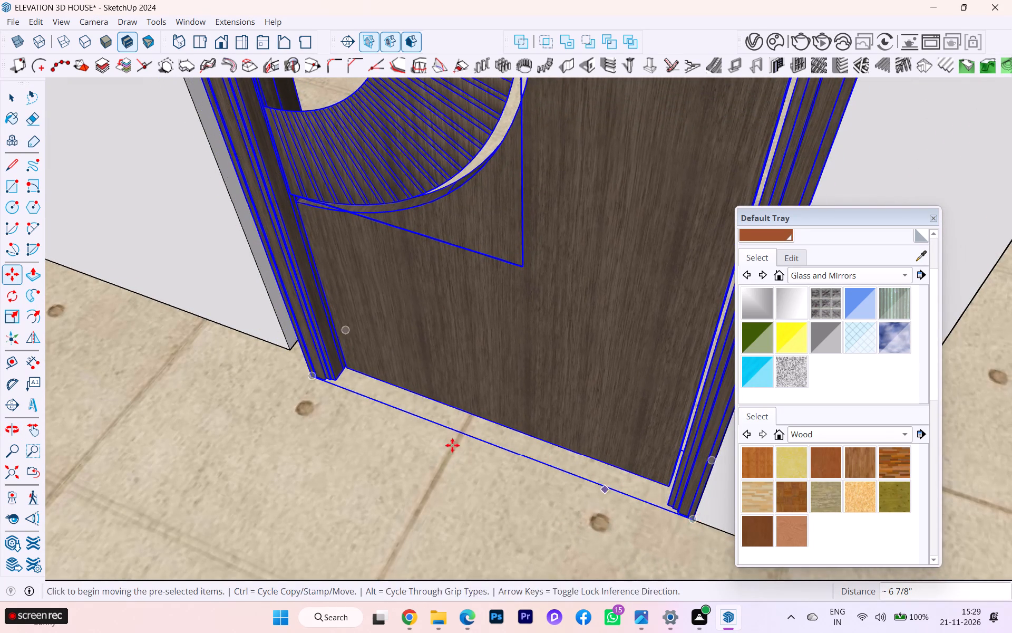
# Scale the door's width along the green axis to about 1.10 towards the near jamb.
pyautogui.scroll(-2, 422, 423)
pyautogui.moveTo(420, 421); pyautogui.dragTo(546, 405, button='middle')
pyautogui.scroll(-2, 369, 409)
pyautogui.press('s')
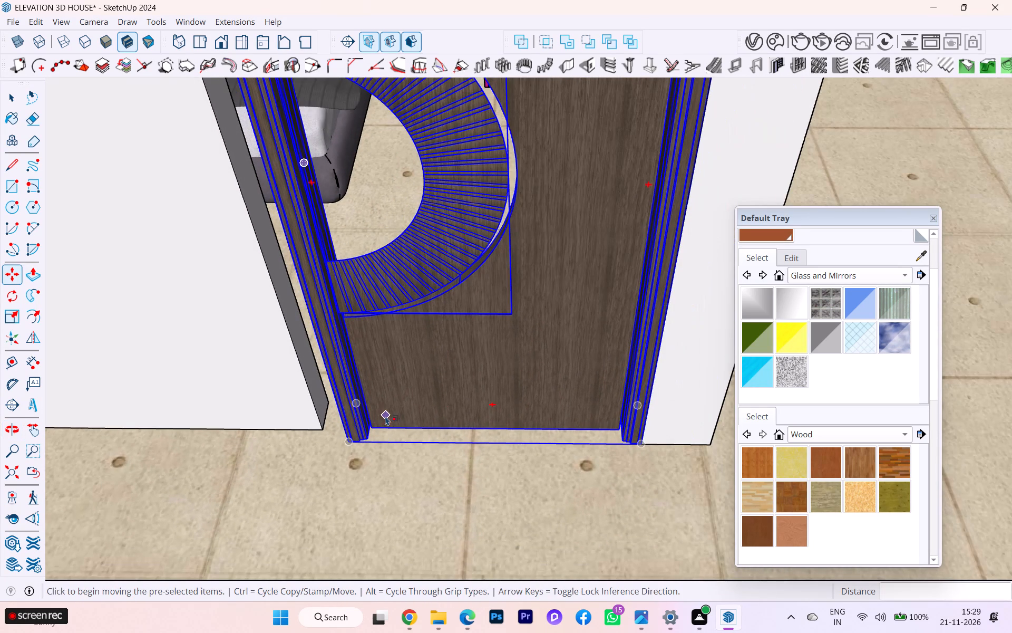
pyautogui.scroll(-2, 308, 301)
pyautogui.moveTo(324, 302); pyautogui.dragTo(521, 283, button='middle')
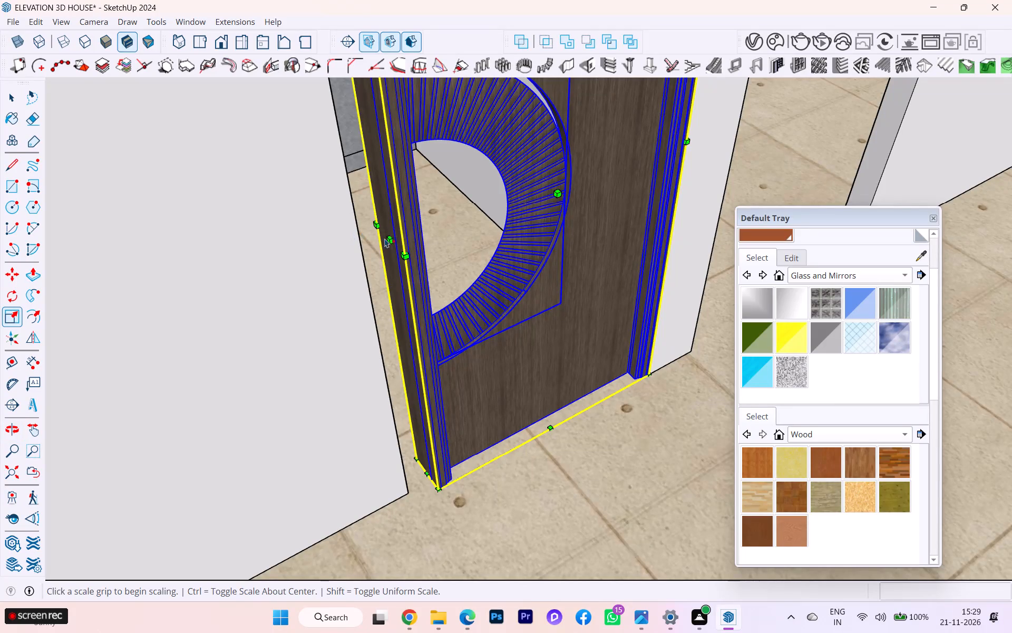
pyautogui.click(387, 238)
pyautogui.click(358, 236)
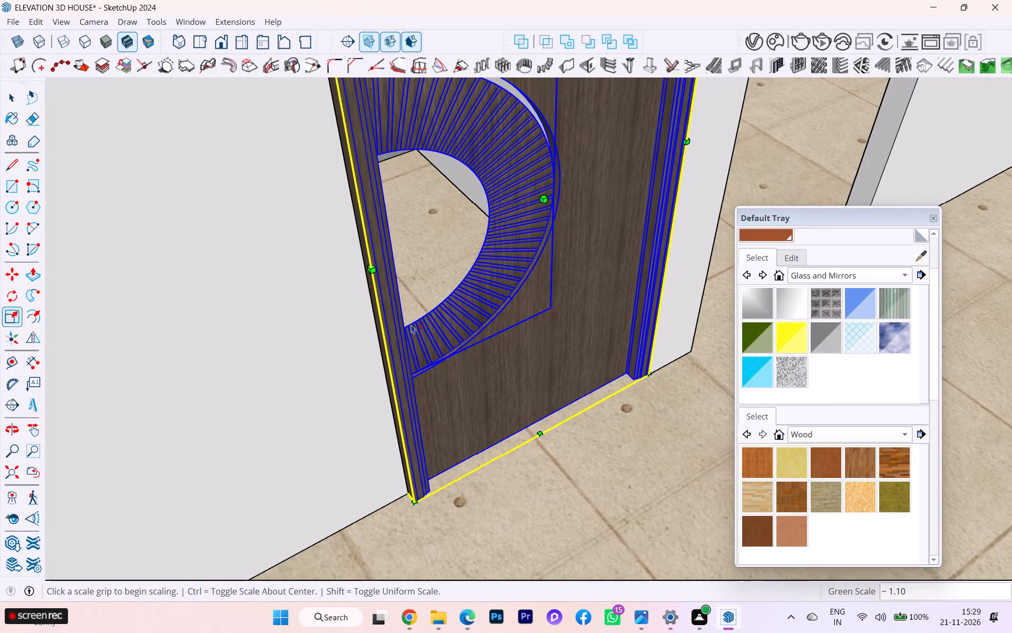
# Move the widened door by its bottom corner about 1 7/8" onto the wall corner of the doorway.
pyautogui.press('m')
pyautogui.scroll(3, 414, 416)
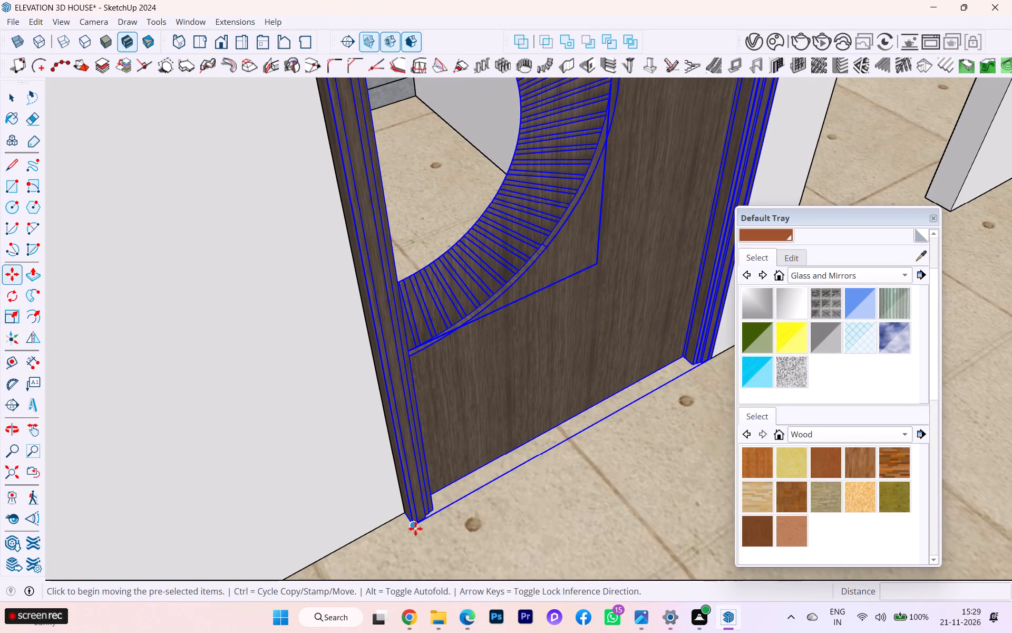
pyautogui.click(414, 526)
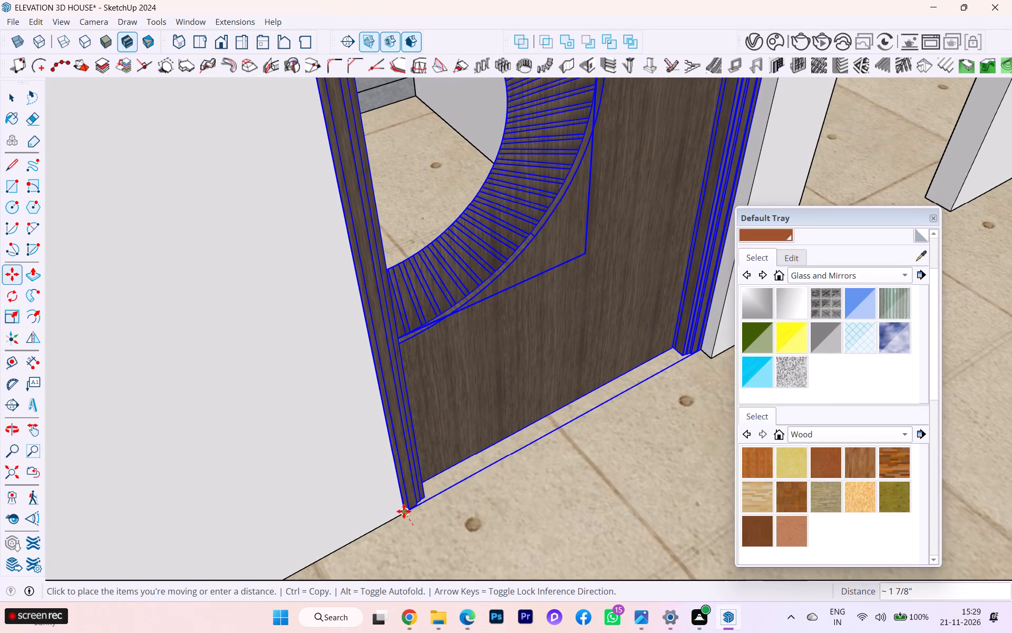
pyautogui.click(404, 511)
# Examine the door's fit in the bedroom doorway up close and from above, and clear the selection.
pyautogui.scroll(-3, 444, 445)
pyautogui.moveTo(436, 444); pyautogui.dragTo(306, 496, button='middle')
pyautogui.scroll(5, 368, 434)
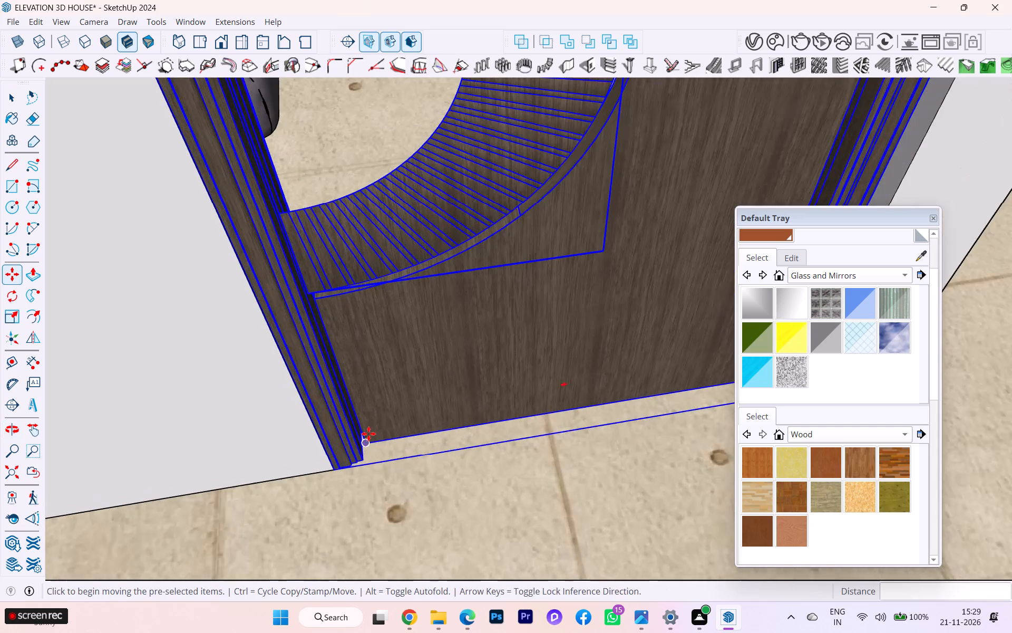
pyautogui.scroll(-1, 453, 425)
pyautogui.moveTo(443, 429); pyautogui.dragTo(339, 385, button='middle')
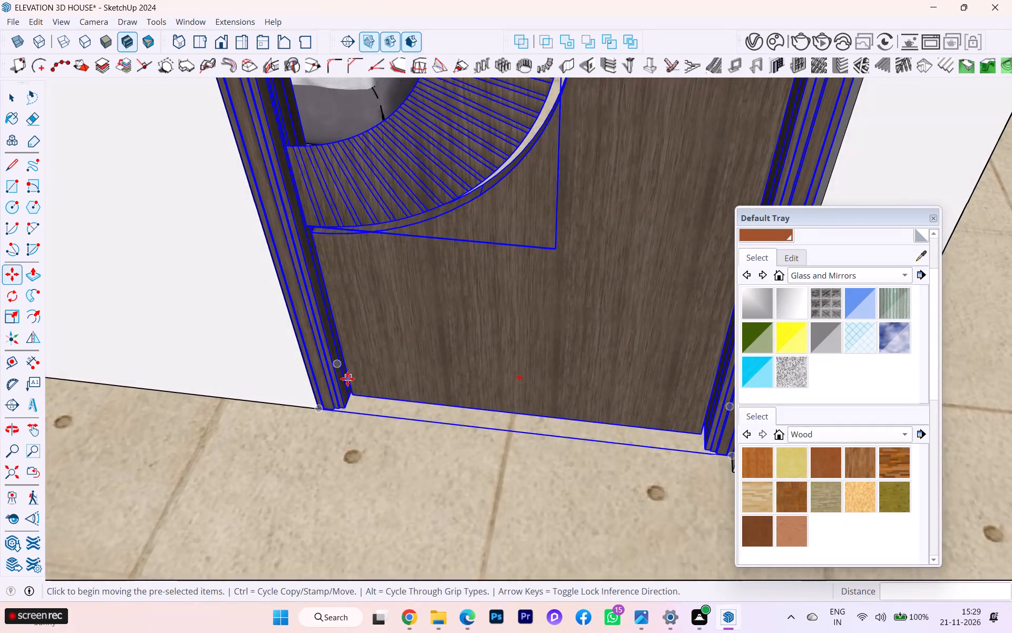
pyautogui.scroll(-1, 347, 379)
pyautogui.moveTo(357, 386); pyautogui.dragTo(461, 386, button='middle')
pyautogui.scroll(1, 627, 360)
pyautogui.scroll(-2, 595, 369)
pyautogui.scroll(-2, 443, 469)
pyautogui.scroll(2, 443, 469)
pyautogui.scroll(-2, 443, 469)
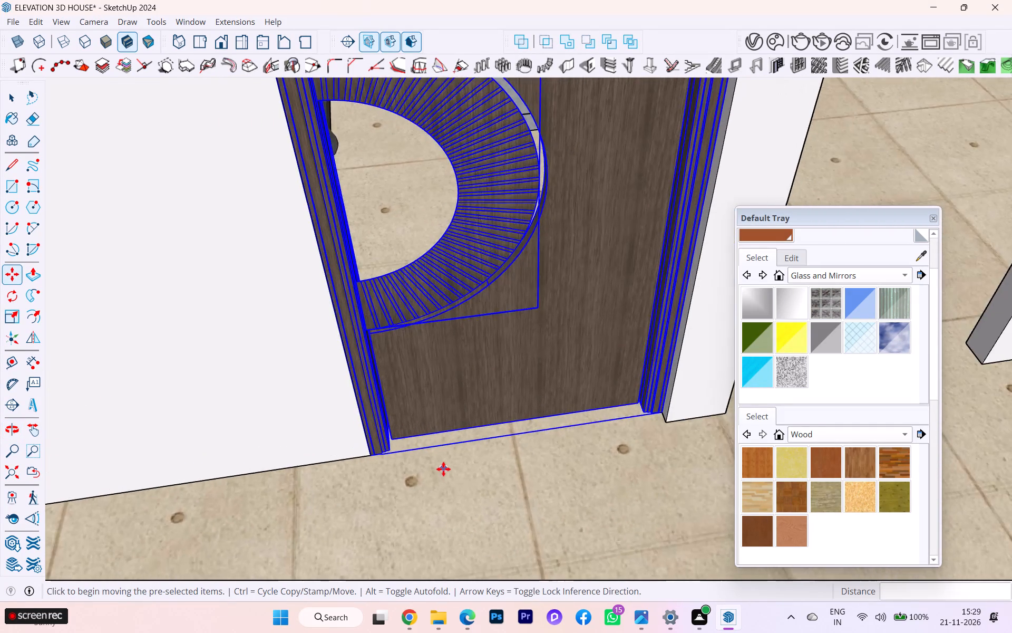
pyautogui.scroll(-2, 443, 469)
pyautogui.moveTo(445, 467); pyautogui.dragTo(416, 439, button='middle')
pyautogui.scroll(-5, 416, 439)
pyautogui.moveTo(414, 445); pyautogui.dragTo(407, 397, button='middle')
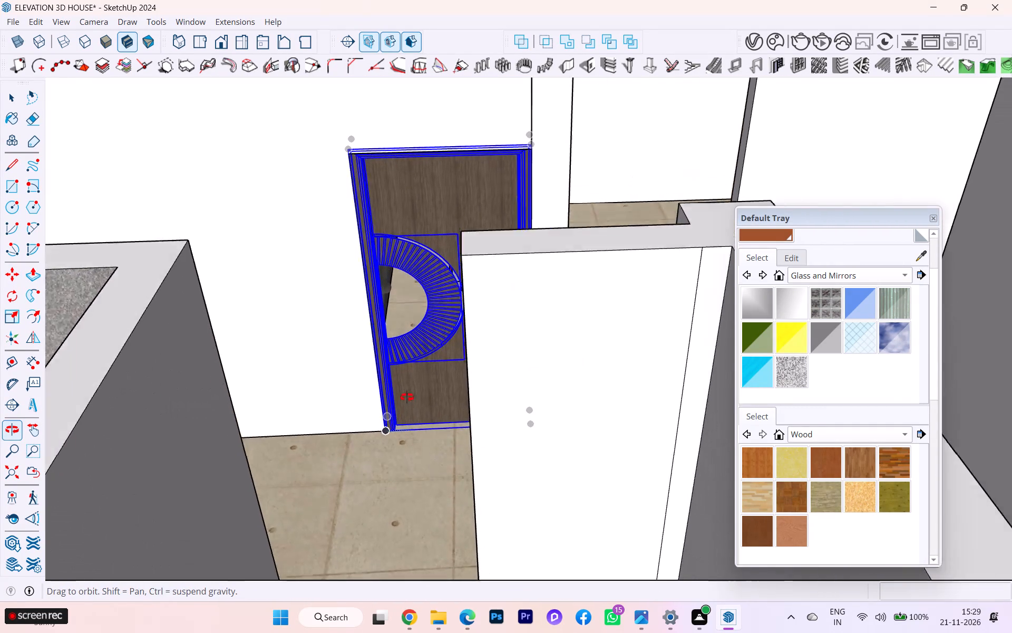
pyautogui.moveTo(407, 397); pyautogui.dragTo(408, 371, button='middle')
pyautogui.scroll(4, 410, 353)
pyautogui.scroll(-1, 427, 308)
pyautogui.scroll(1, 426, 308)
pyautogui.scroll(5, 435, 258)
pyautogui.scroll(-2, 429, 248)
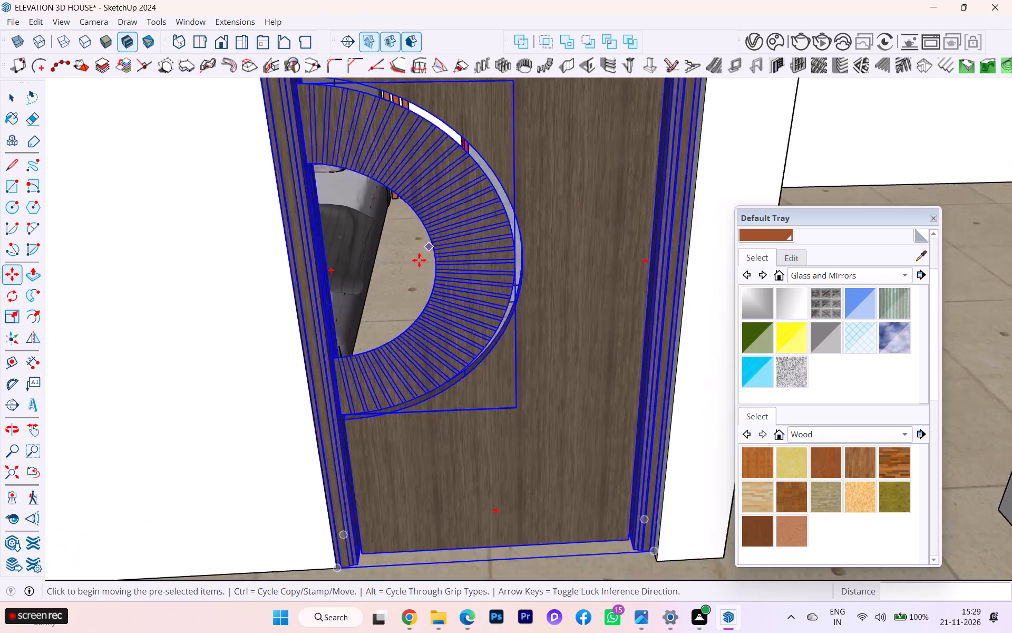
pyautogui.scroll(-8, 419, 260)
pyautogui.scroll(1, 399, 294)
pyautogui.scroll(-2, 398, 298)
pyautogui.moveTo(388, 324); pyautogui.dragTo(328, 449, button='middle')
pyautogui.scroll(-1, 352, 366)
pyautogui.scroll(-1, 521, 359)
pyautogui.scroll(2, 521, 359)
pyautogui.scroll(-3, 521, 359)
pyautogui.scroll(-1, 595, 366)
pyautogui.scroll(1, 595, 366)
pyautogui.scroll(-2, 596, 366)
pyautogui.scroll(1, 598, 367)
pyautogui.scroll(-4, 598, 367)
pyautogui.scroll(5, 301, 342)
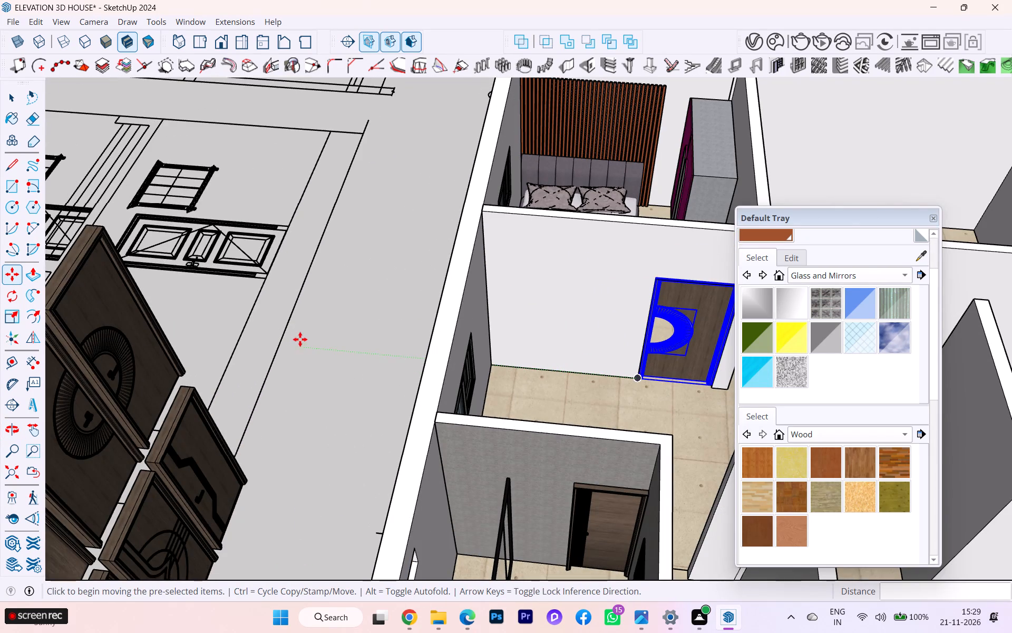
pyautogui.moveTo(410, 338); pyautogui.dragTo(229, 368, button='middle')
pyautogui.scroll(4, 440, 341)
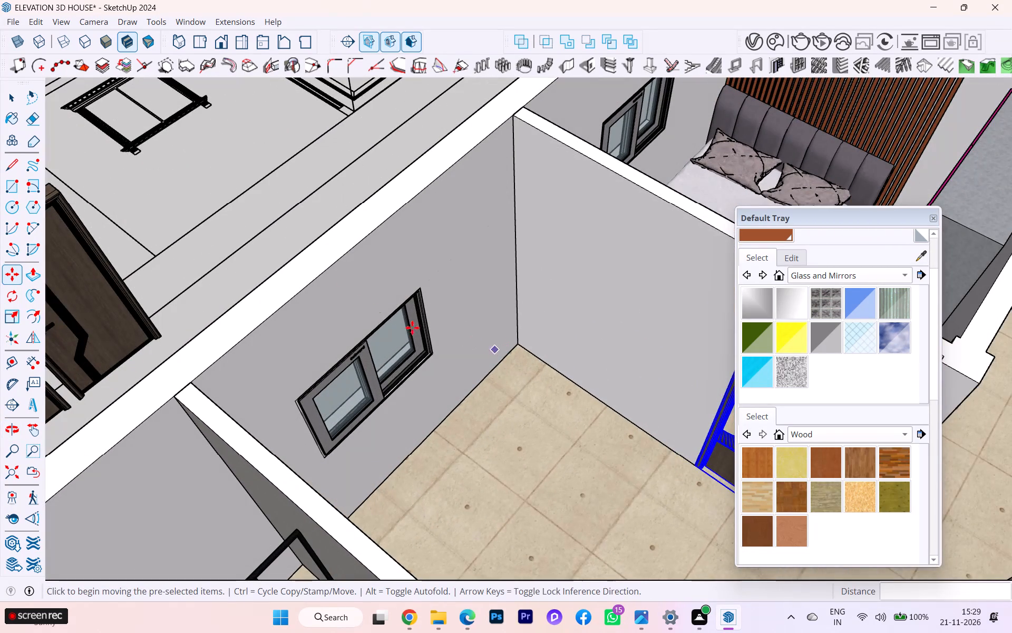
pyautogui.click(14, 96)
pyautogui.click(258, 162)
# Examine the fitted door from the adjoining room, through the outside window and from the bedroom side.
pyautogui.scroll(-2, 378, 172)
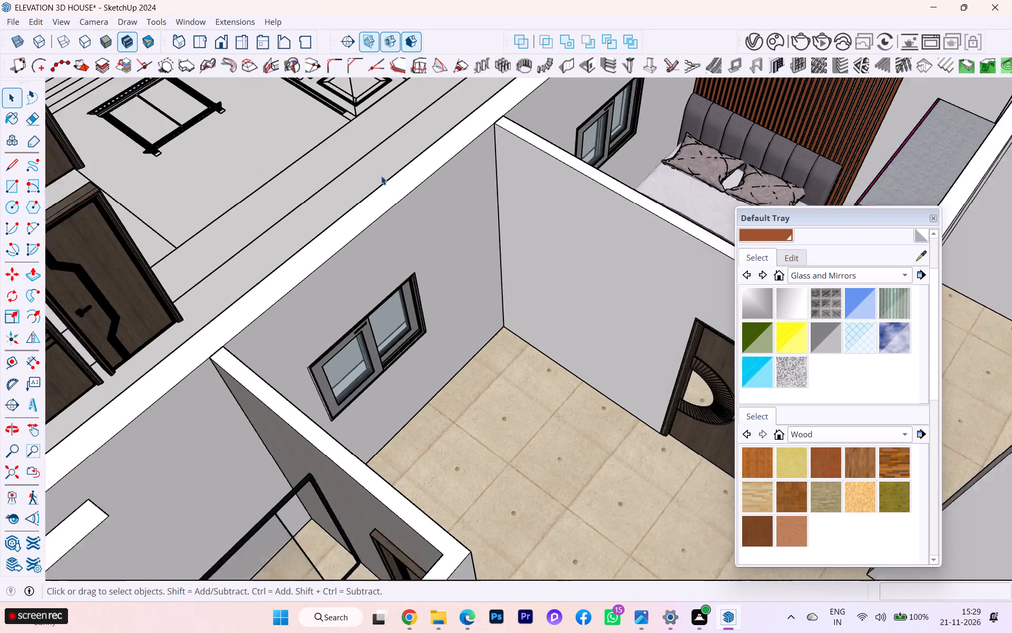
pyautogui.scroll(-2, 381, 176)
pyautogui.moveTo(388, 180); pyautogui.dragTo(572, 128, button='middle')
pyautogui.scroll(6, 586, 280)
pyautogui.scroll(1, 617, 311)
pyautogui.scroll(-1, 617, 309)
pyautogui.scroll(5, 617, 303)
pyautogui.moveTo(614, 277); pyautogui.dragTo(508, 288, button='middle')
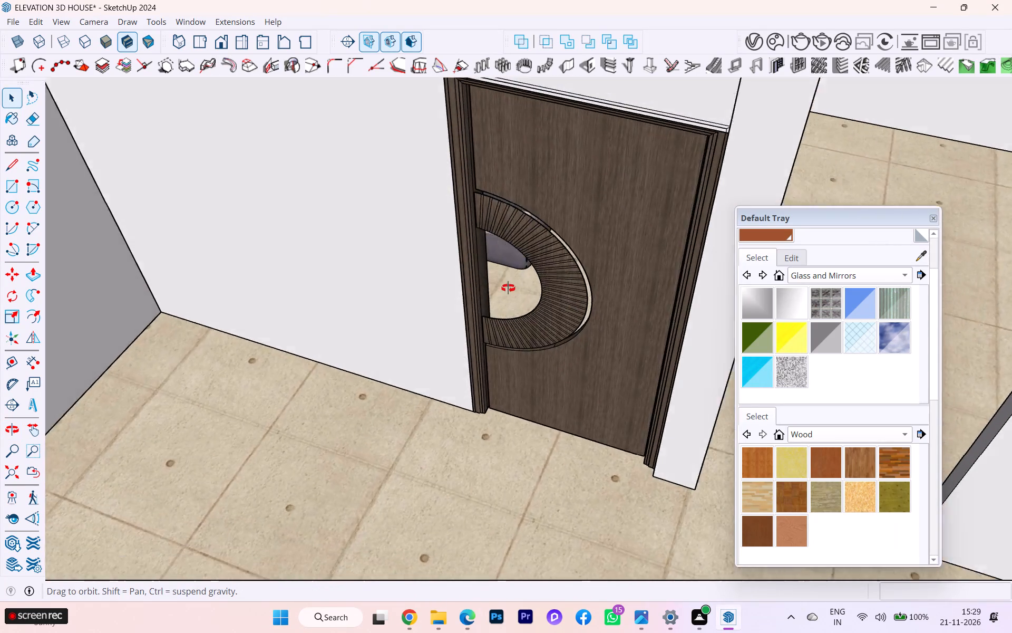
pyautogui.moveTo(508, 288); pyautogui.dragTo(1000, 225, button='middle')
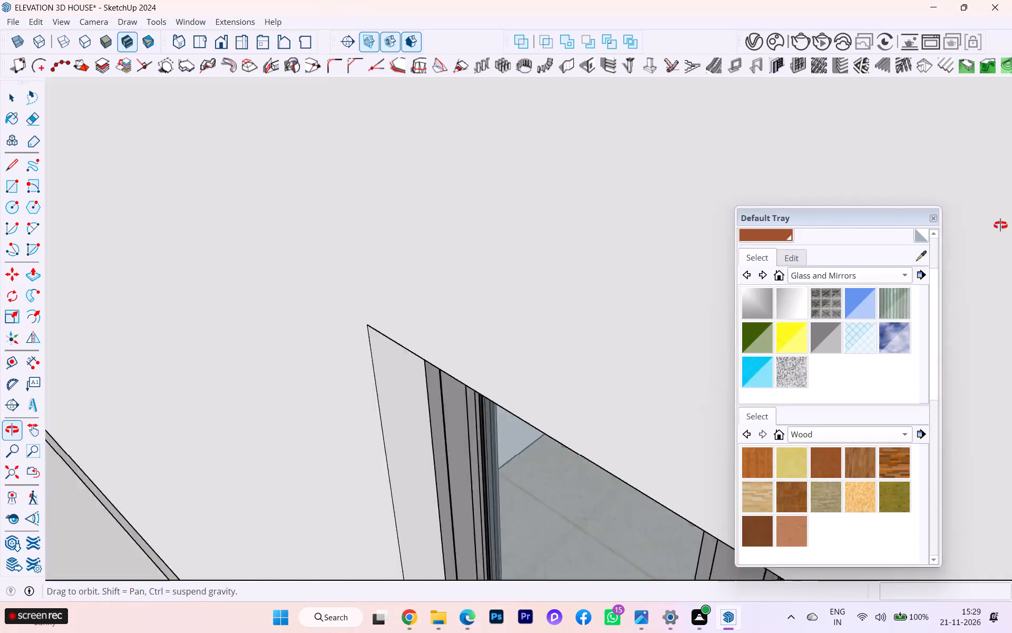
pyautogui.moveTo(1000, 225); pyautogui.dragTo(958, 199, button='middle')
pyautogui.scroll(-3, 670, 142)
pyautogui.scroll(1, 705, 145)
pyautogui.scroll(-3, 716, 143)
pyautogui.scroll(-1, 576, 163)
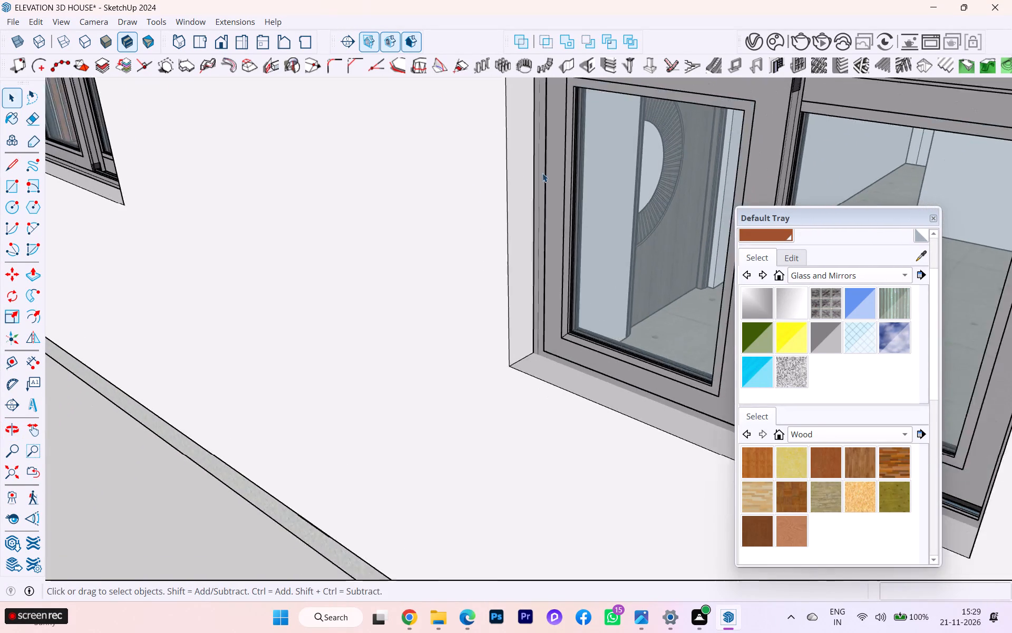
pyautogui.scroll(-4, 542, 173)
pyautogui.moveTo(540, 196); pyautogui.dragTo(1011, 187, button='middle')
pyautogui.scroll(-4, 829, 160)
pyautogui.scroll(1, 529, 186)
pyautogui.scroll(-5, 529, 186)
pyautogui.scroll(1, 531, 188)
pyautogui.scroll(-2, 531, 188)
pyautogui.moveTo(459, 206); pyautogui.dragTo(433, 285, button='middle')
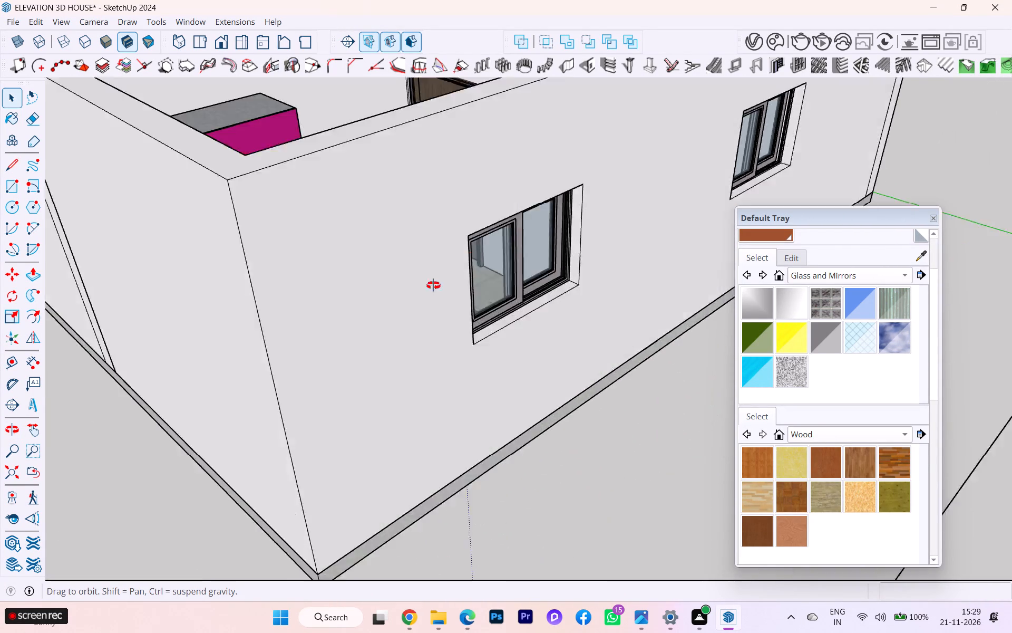
pyautogui.moveTo(433, 285); pyautogui.dragTo(283, 408, button='middle')
pyautogui.moveTo(394, 337); pyautogui.dragTo(765, 331, button='middle')
pyautogui.scroll(-1, 394, 337)
pyautogui.scroll(3, 455, 239)
# Undo the door's fitting in the bedroom doorway step by step, back past its rotation and placement.
pyautogui.click(348, 192)
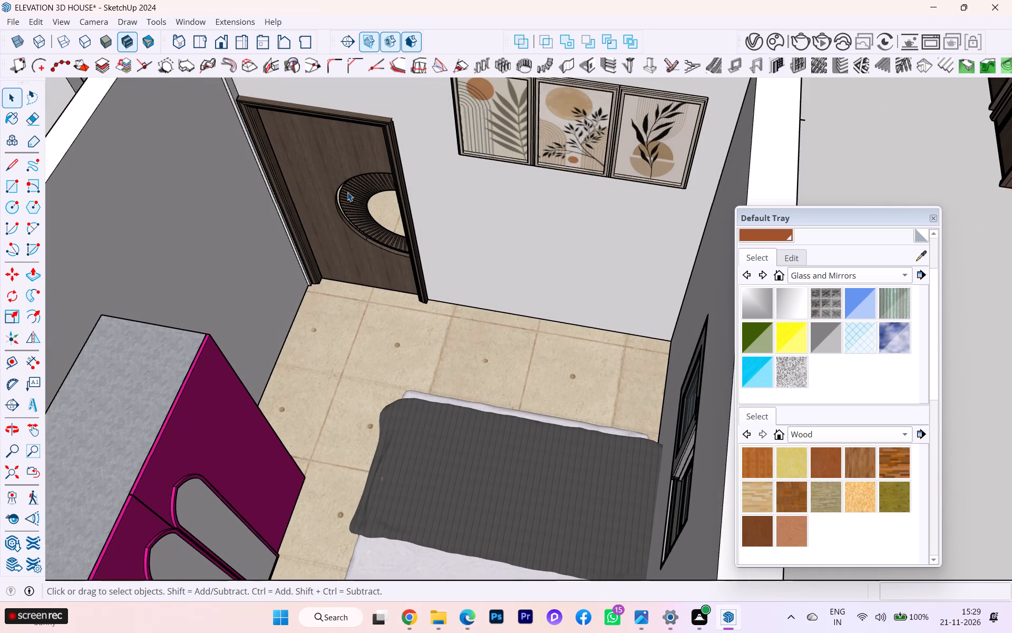
pyautogui.scroll(-3, 509, 282)
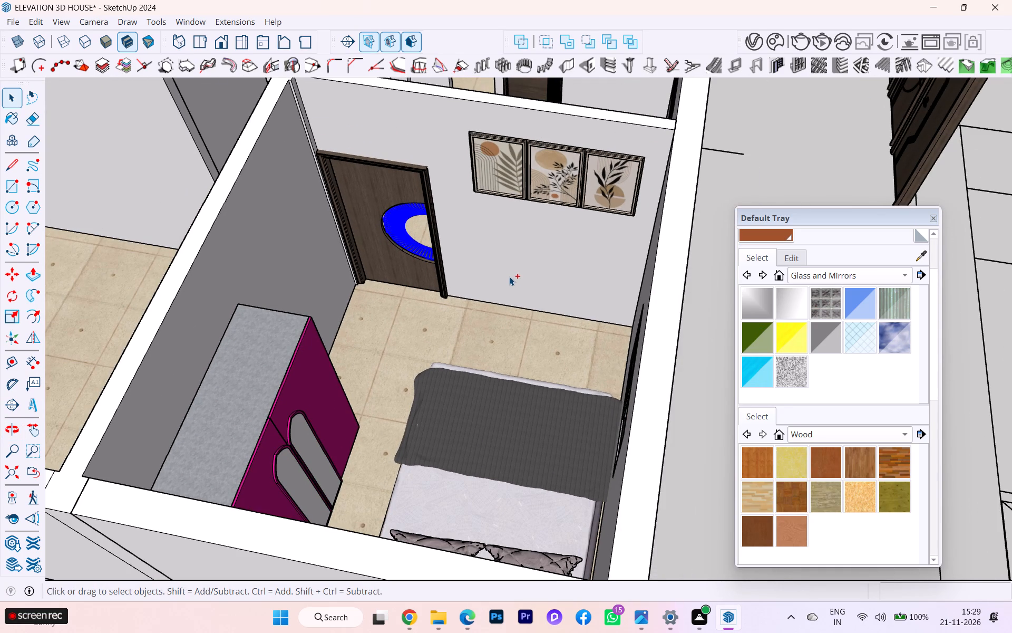
pyautogui.hotkey('ctrl', 'z')
pyautogui.hotkey('ctrl', 'z')
pyautogui.hotkey('ctrl', 'z')
pyautogui.hotkey('ctrl', 'z')
pyautogui.hotkey('ctrl', 'z')
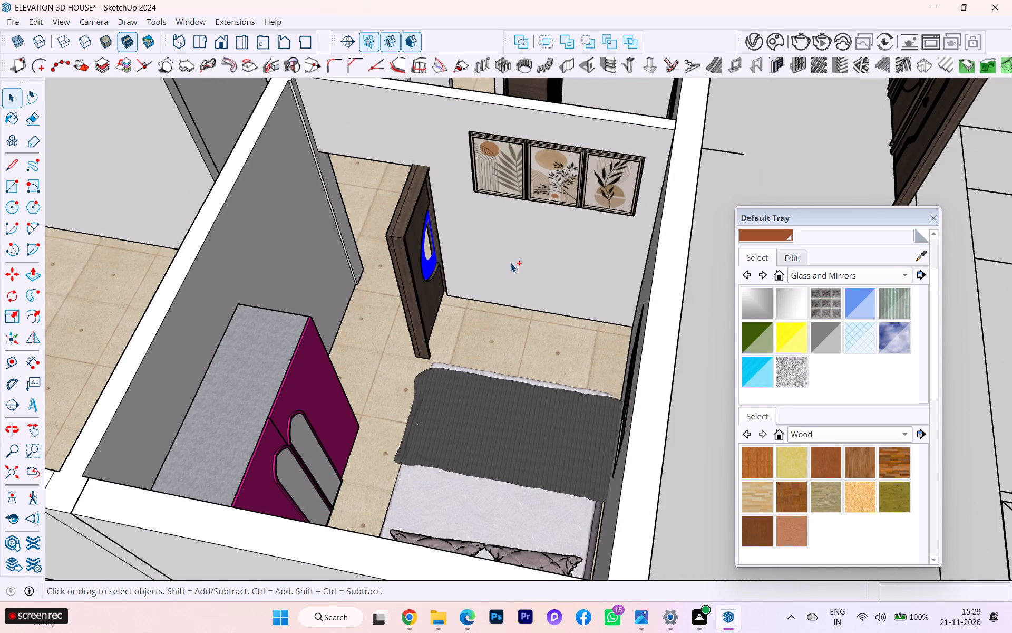
pyautogui.hotkey('ctrl', 'z')
# Examine the door collection, looking closely at the zigzag-strip door at the end of the lower row.
pyautogui.scroll(-3, 567, 250)
pyautogui.scroll(1, 571, 251)
pyautogui.scroll(-13, 571, 251)
pyautogui.scroll(2, 665, 239)
pyautogui.scroll(-1, 665, 239)
pyautogui.moveTo(624, 247); pyautogui.dragTo(653, 269, button='middle')
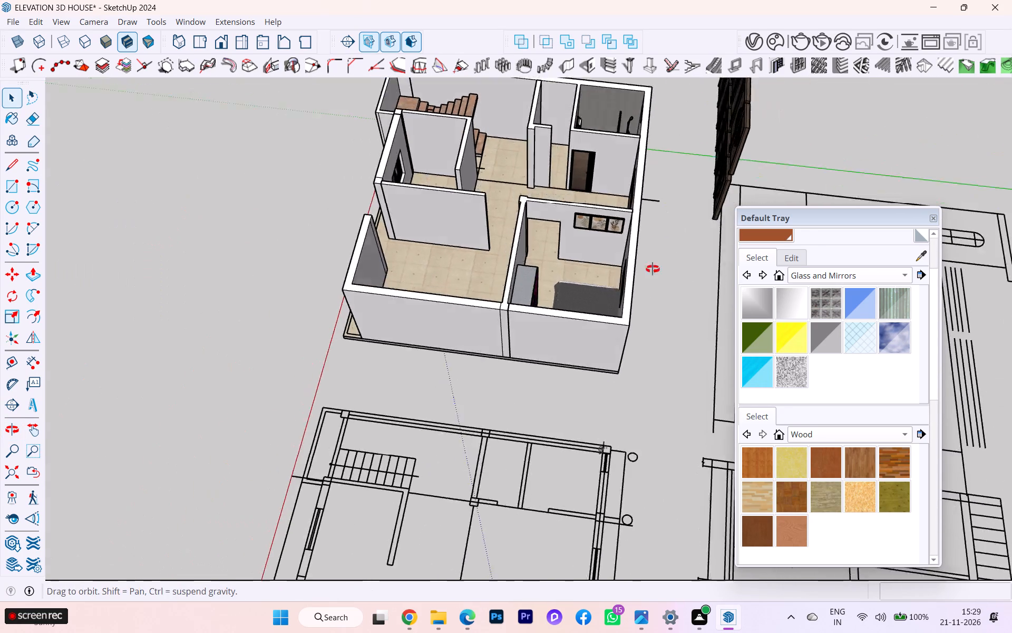
pyautogui.moveTo(653, 269); pyautogui.dragTo(931, 245, button='middle')
pyautogui.scroll(-1, 515, 255)
pyautogui.moveTo(513, 255); pyautogui.dragTo(762, 233, button='middle')
pyautogui.scroll(4, 443, 146)
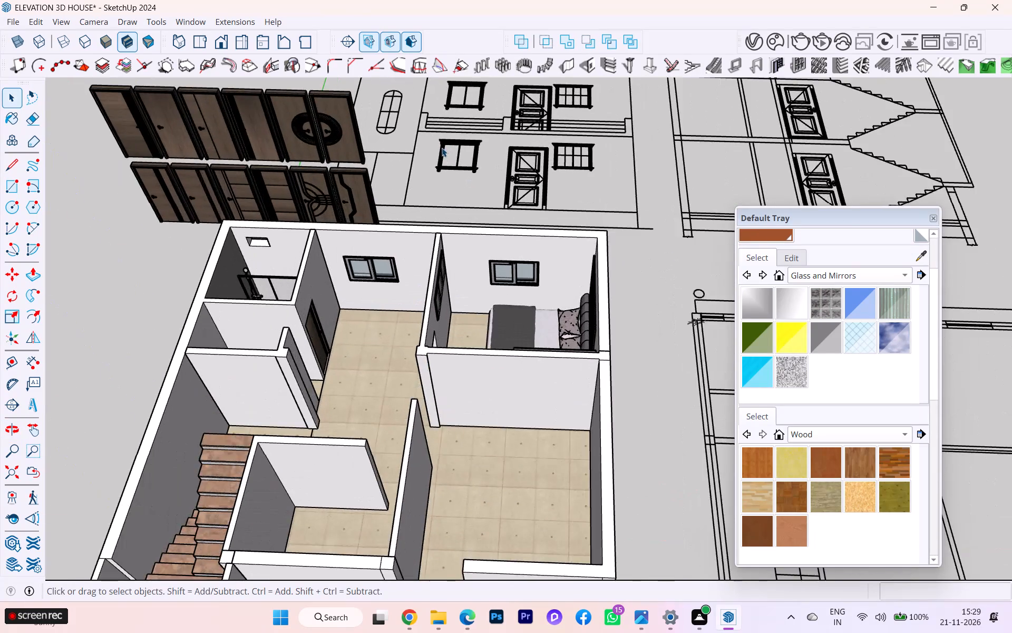
pyautogui.scroll(-1, 493, 121)
pyautogui.moveTo(349, 111); pyautogui.dragTo(497, 81, button='middle')
pyautogui.scroll(7, 270, 203)
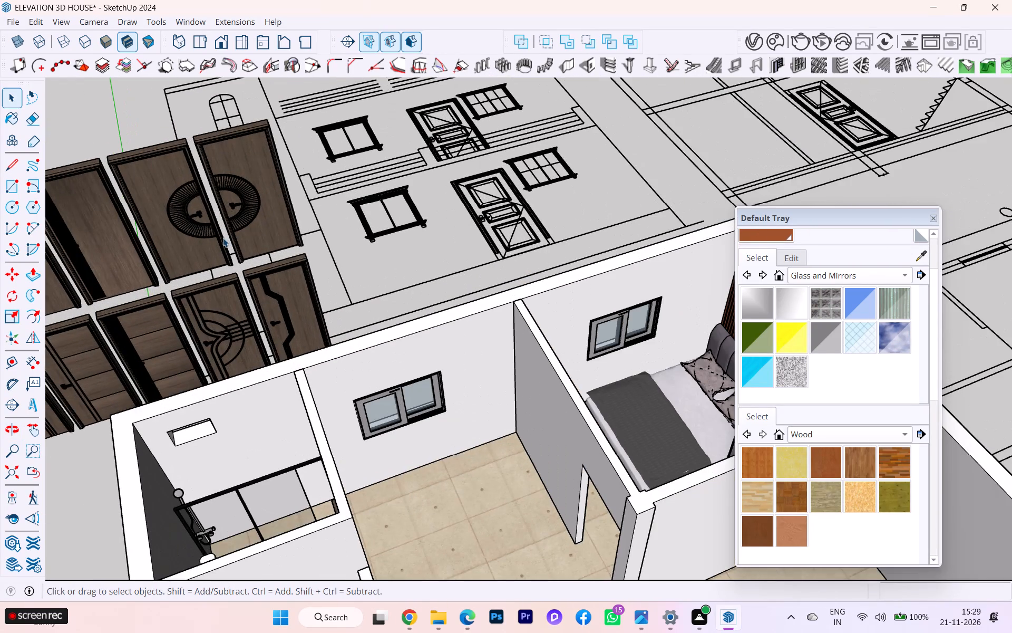
pyautogui.scroll(1, 239, 301)
pyautogui.scroll(-1, 239, 301)
pyautogui.scroll(7, 239, 301)
pyautogui.scroll(-1, 312, 290)
pyautogui.scroll(9, 312, 290)
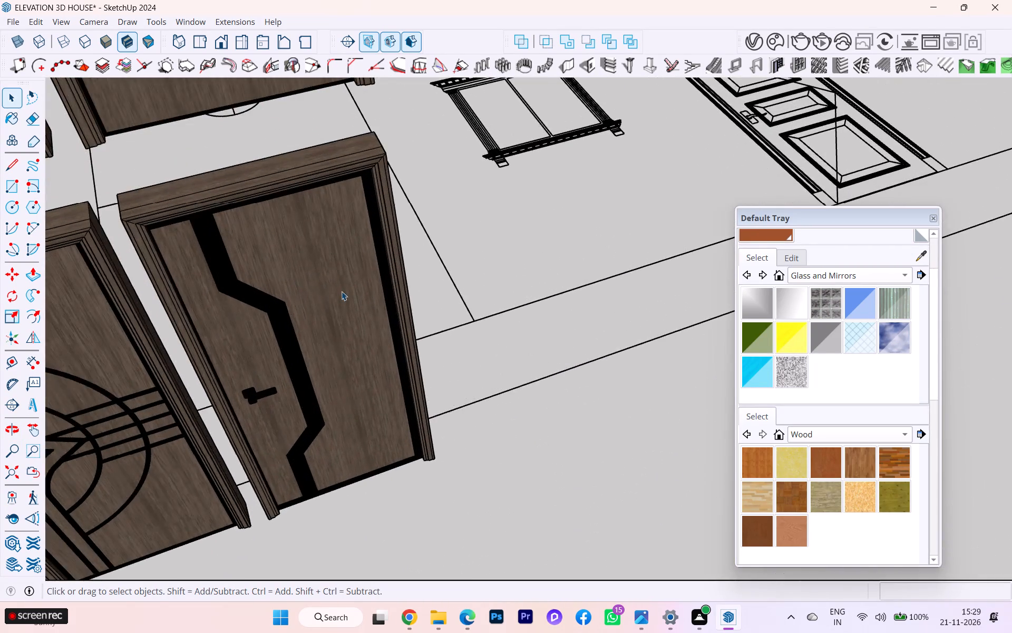
pyautogui.moveTo(342, 291); pyautogui.dragTo(34, 394, button='middle')
pyautogui.moveTo(402, 202); pyautogui.dragTo(131, 255, button='middle')
pyautogui.scroll(-3, 132, 248)
pyautogui.scroll(2, 139, 251)
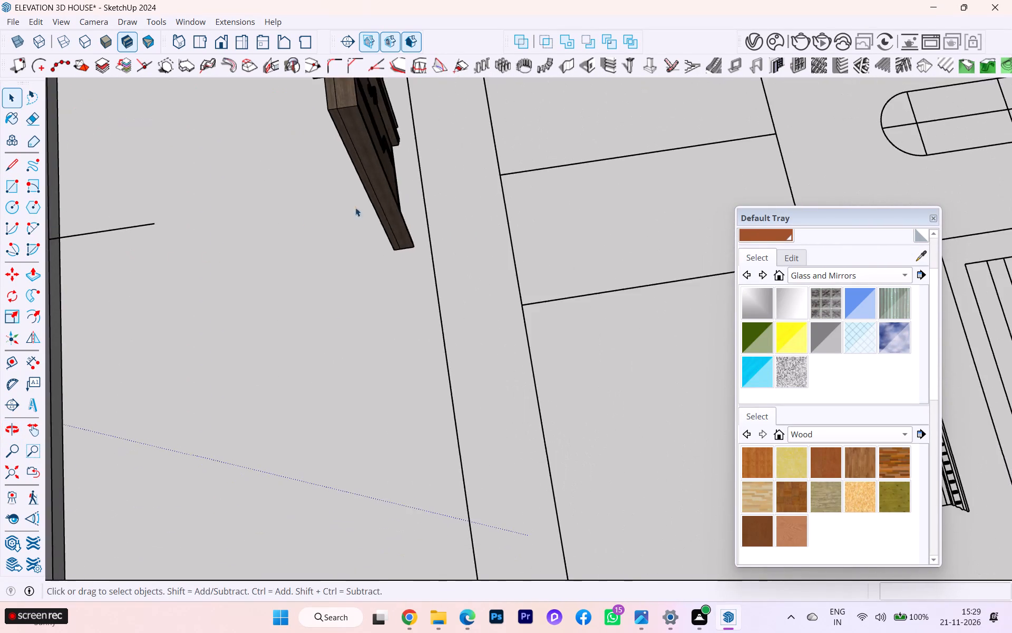
pyautogui.moveTo(386, 194); pyautogui.dragTo(191, 215, button='middle')
pyautogui.scroll(-2, 182, 216)
pyautogui.scroll(1, 181, 218)
pyautogui.scroll(-6, 181, 219)
pyautogui.scroll(2, 280, 223)
pyautogui.scroll(-1, 281, 224)
pyautogui.scroll(-1, 383, 131)
pyautogui.scroll(8, 383, 131)
pyautogui.scroll(-1, 384, 130)
pyautogui.scroll(2, 384, 130)
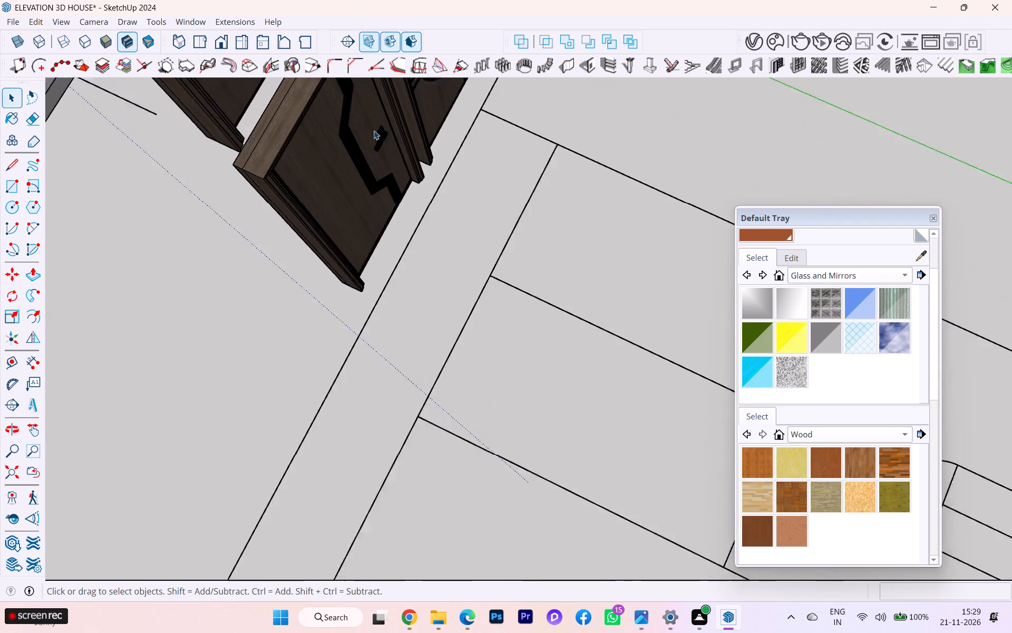
pyautogui.scroll(3, 374, 130)
pyautogui.scroll(-2, 347, 126)
pyautogui.scroll(1, 347, 126)
pyautogui.scroll(-3, 347, 126)
pyautogui.scroll(13, 347, 126)
pyautogui.scroll(-1, 329, 158)
pyautogui.moveTo(390, 160); pyautogui.dragTo(860, 96, button='middle')
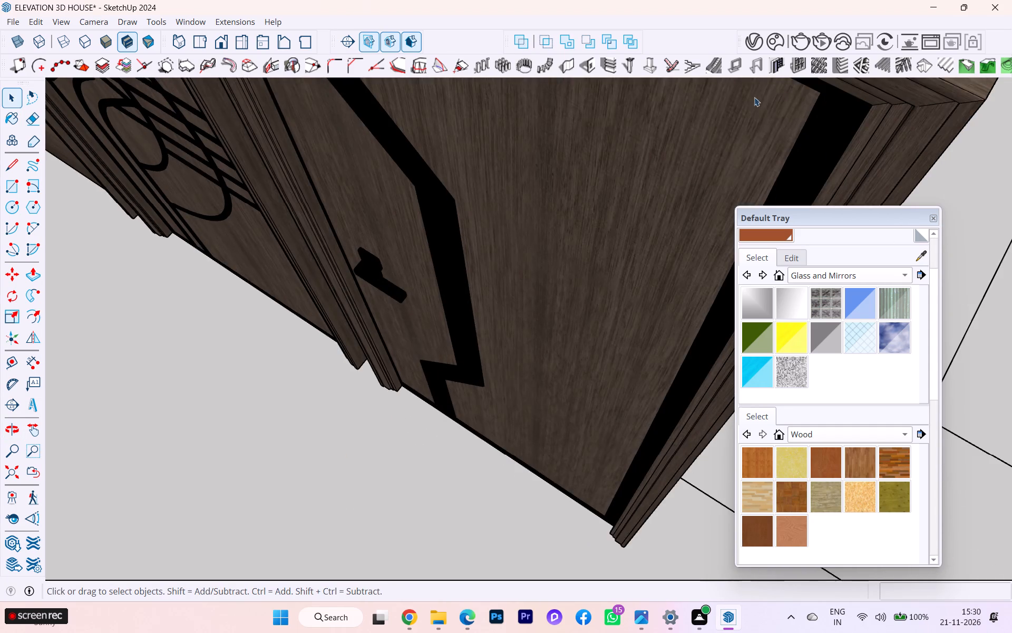
# Compare the other door designs along the lower row of the collection to choose a replacement for the bedroom.
pyautogui.scroll(-2, 738, 102)
pyautogui.scroll(2, 737, 103)
pyautogui.scroll(-1, 737, 103)
pyautogui.scroll(3, 736, 103)
pyautogui.scroll(-3, 587, 120)
pyautogui.scroll(1, 568, 121)
pyautogui.scroll(-1, 568, 121)
pyautogui.scroll(-4, 741, 85)
pyautogui.scroll(-4, 647, 113)
pyautogui.scroll(3, 647, 120)
pyautogui.scroll(-1, 598, 137)
pyautogui.scroll(2, 593, 138)
pyautogui.scroll(-2, 531, 155)
pyautogui.scroll(2, 531, 156)
pyautogui.scroll(-3, 531, 156)
pyautogui.scroll(2, 531, 156)
pyautogui.scroll(-2, 531, 156)
pyautogui.scroll(-5, 515, 216)
pyautogui.scroll(2, 515, 217)
pyautogui.scroll(-1, 515, 217)
pyautogui.moveTo(542, 204); pyautogui.dragTo(789, 125, button='middle')
pyautogui.scroll(-3, 498, 135)
pyautogui.scroll(3, 400, 151)
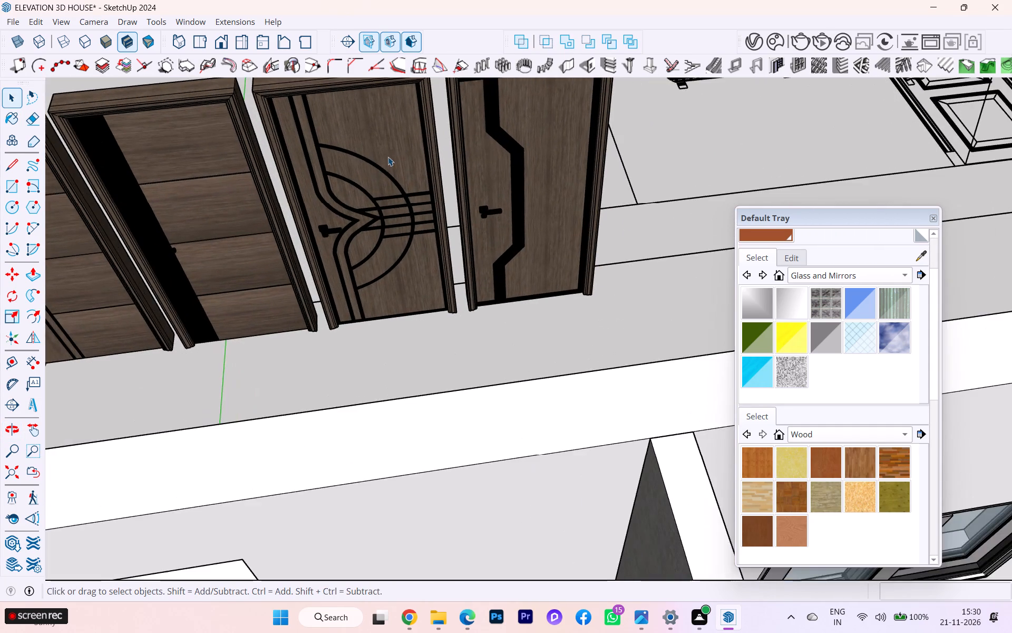
pyautogui.scroll(10, 391, 164)
pyautogui.scroll(-5, 346, 188)
pyautogui.scroll(1, 537, 185)
pyautogui.scroll(-6, 594, 181)
pyautogui.scroll(2, 417, 191)
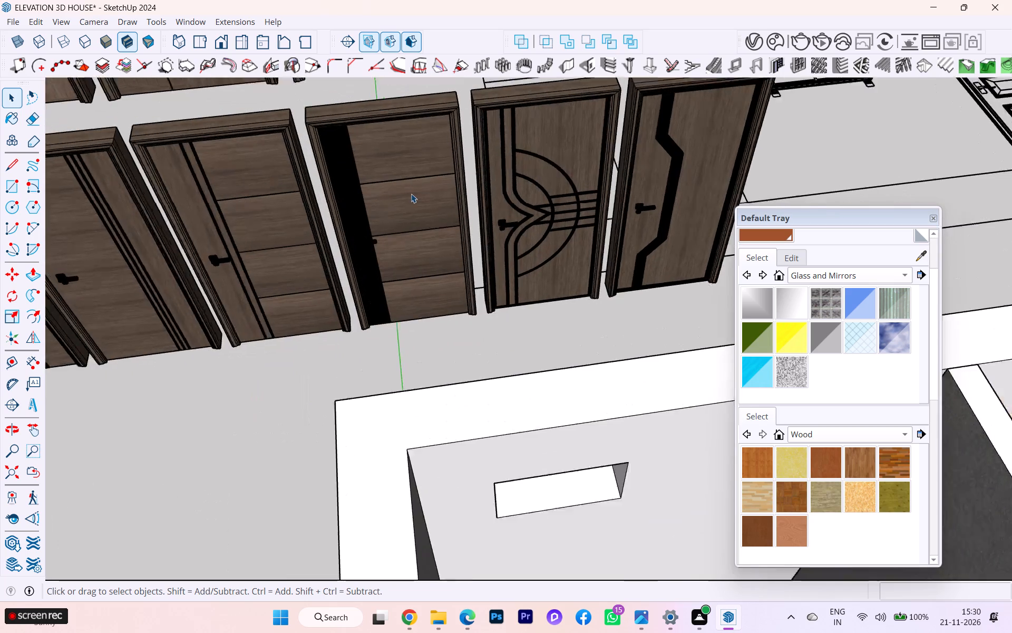
pyautogui.scroll(-1, 411, 194)
pyautogui.scroll(2, 411, 194)
pyautogui.scroll(-4, 447, 190)
pyautogui.scroll(2, 304, 223)
pyautogui.scroll(-1, 286, 227)
pyautogui.scroll(3, 286, 227)
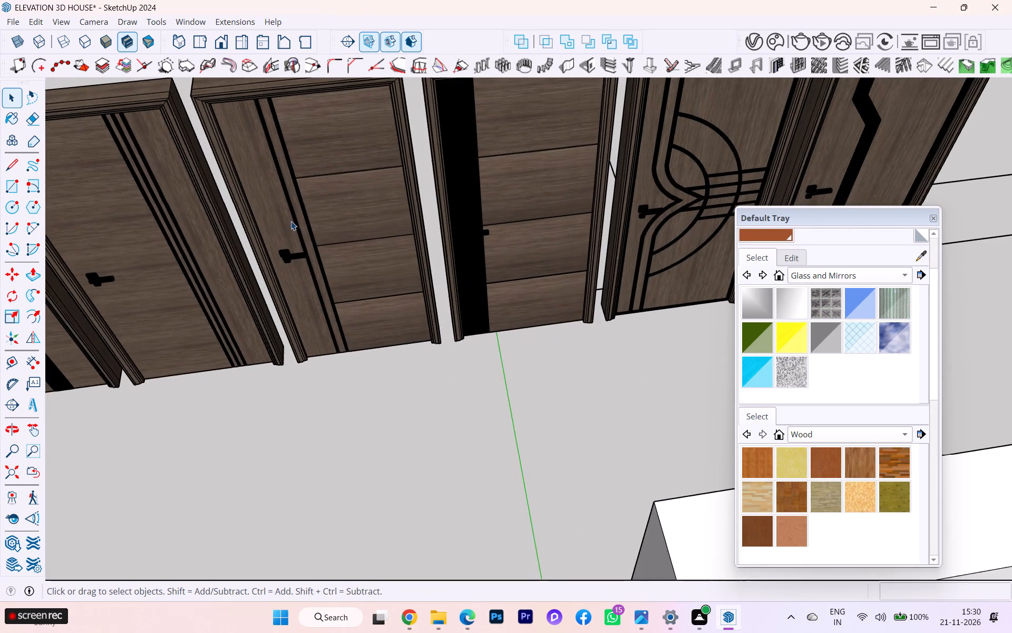
pyautogui.scroll(-3, 301, 219)
pyautogui.scroll(1, 356, 215)
pyautogui.scroll(-5, 360, 215)
pyautogui.scroll(4, 163, 234)
pyautogui.scroll(3, 336, 216)
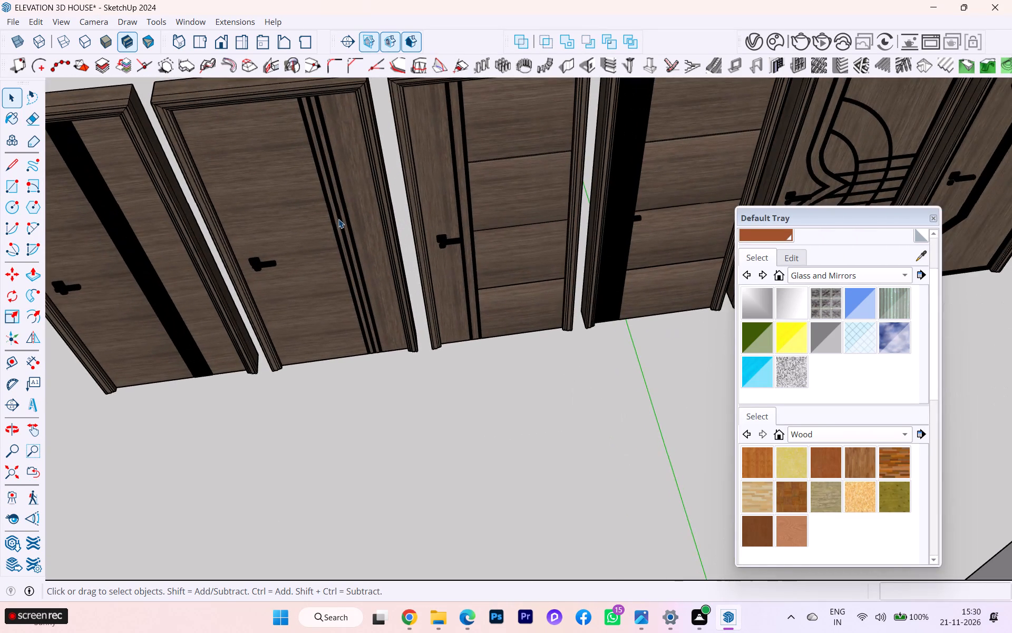
# Inside the collection's groups, copy the triple-strip door with its frame, strips and handle, then leave the groups.
pyautogui.click(338, 219)
pyautogui.doubleClick(337, 220)
pyautogui.scroll(-4, 320, 197)
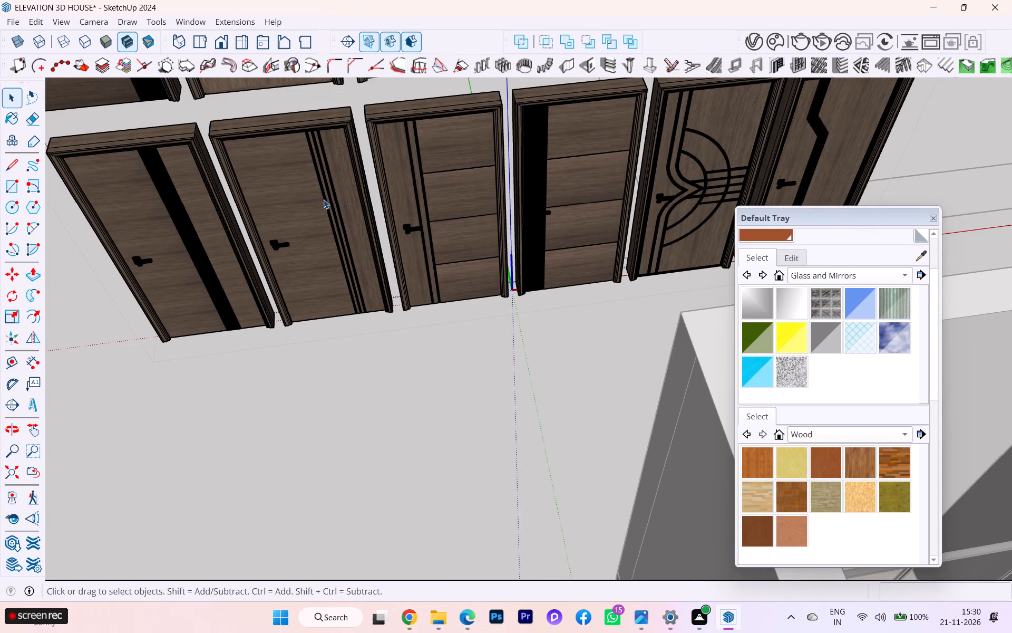
pyautogui.click(300, 199)
pyautogui.doubleClick(300, 199)
pyautogui.moveTo(208, 113); pyautogui.dragTo(397, 356)
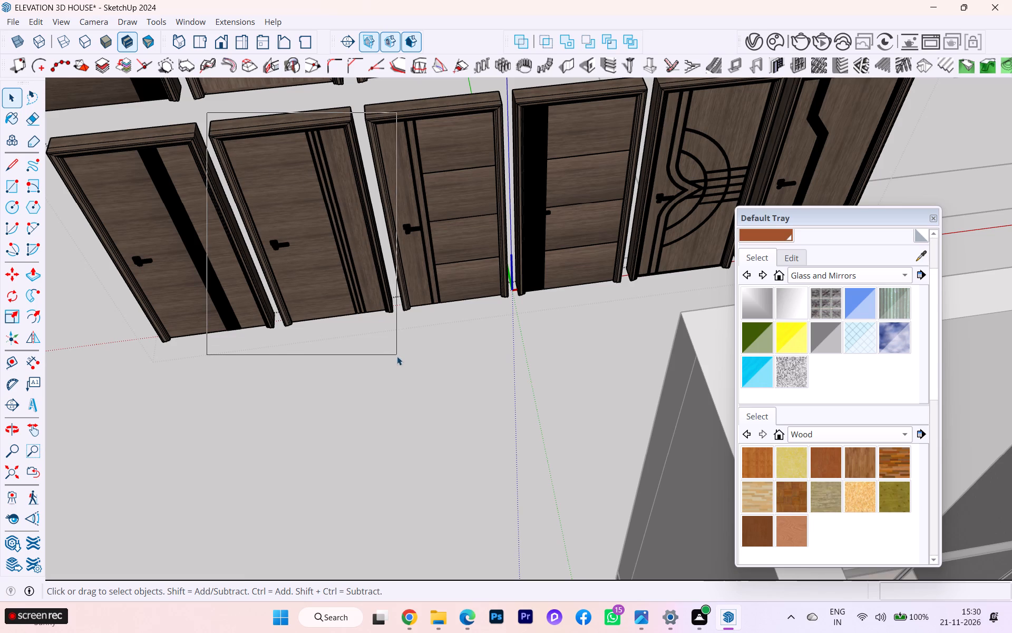
pyautogui.click(351, 250)
pyautogui.tripleClick(351, 250)
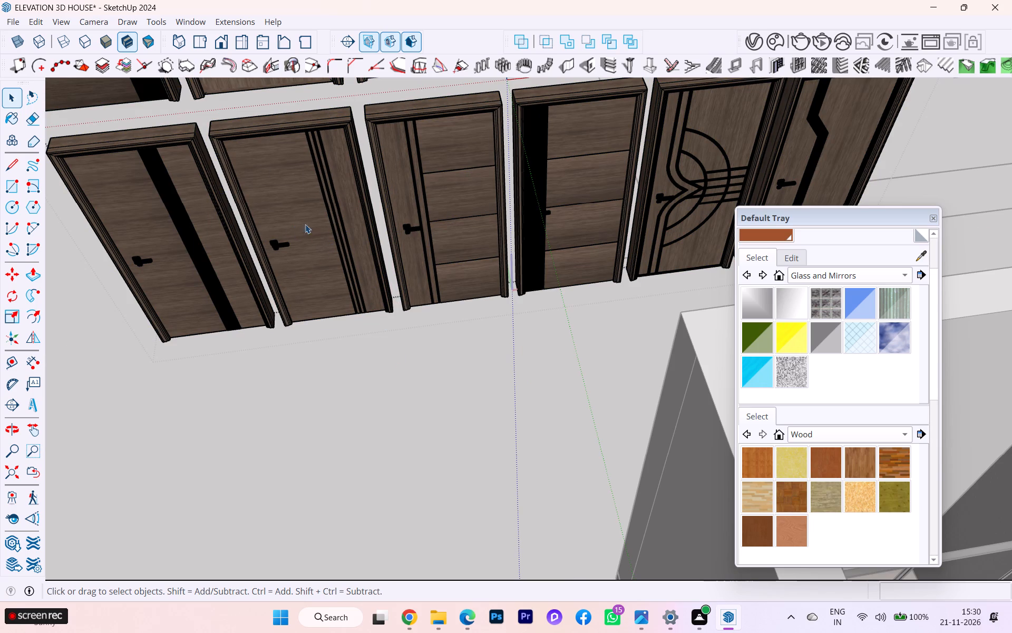
pyautogui.moveTo(317, 88); pyautogui.dragTo(406, 367)
pyautogui.click(324, 112)
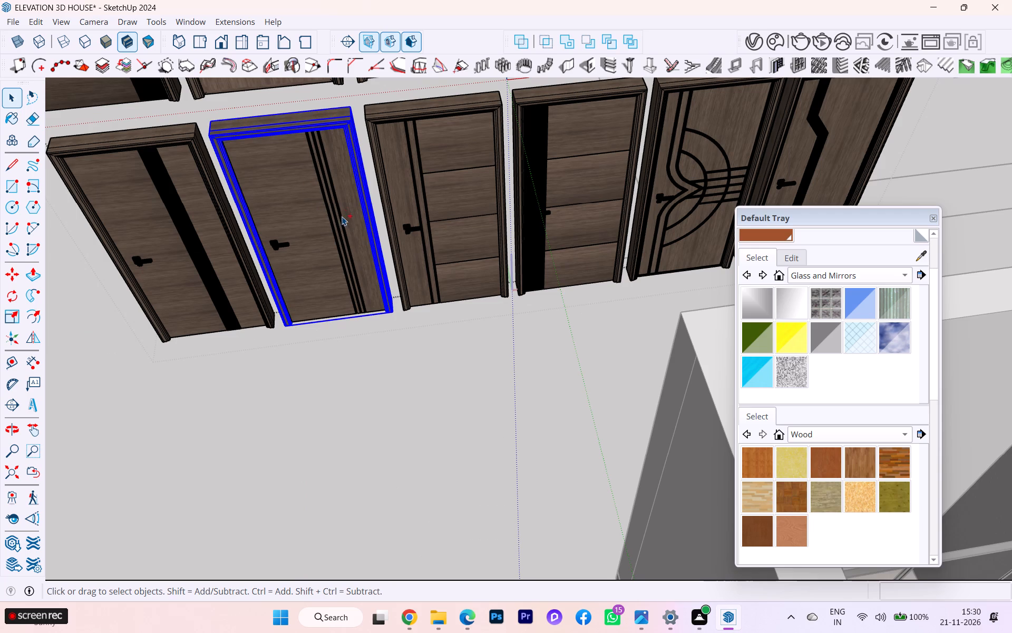
pyautogui.keyDown('ctrl'); pyautogui.click(342, 216); pyautogui.keyUp('ctrl')
pyautogui.keyDown('ctrl'); pyautogui.click(282, 241); pyautogui.keyUp('ctrl')
pyautogui.keyDown('ctrl'); pyautogui.click(286, 246); pyautogui.keyUp('ctrl')
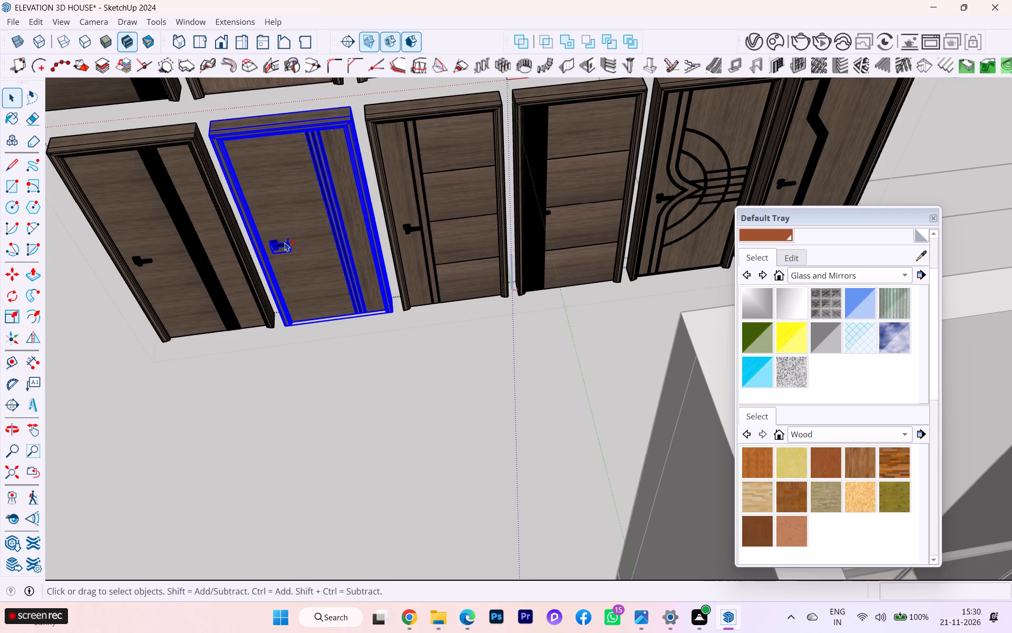
pyautogui.hotkey('ctrl', 'c')
pyautogui.scroll(-2, 359, 236)
pyautogui.scroll(2, 362, 236)
pyautogui.scroll(-3, 368, 236)
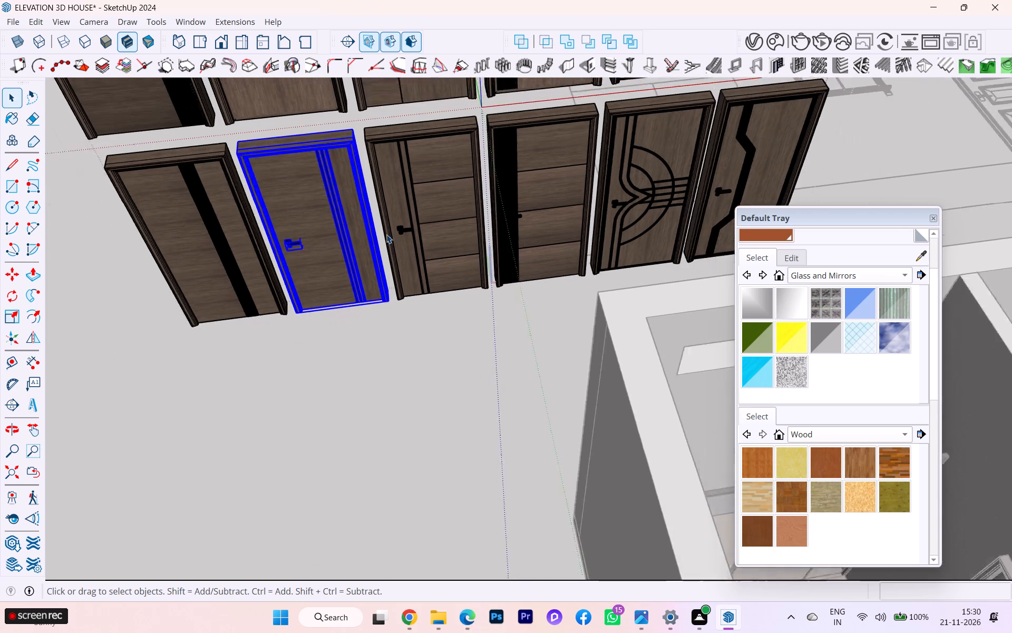
pyautogui.scroll(-1, 403, 231)
pyautogui.scroll(1, 403, 231)
pyautogui.scroll(-5, 403, 231)
pyautogui.click(4, 88)
pyautogui.click(10, 100)
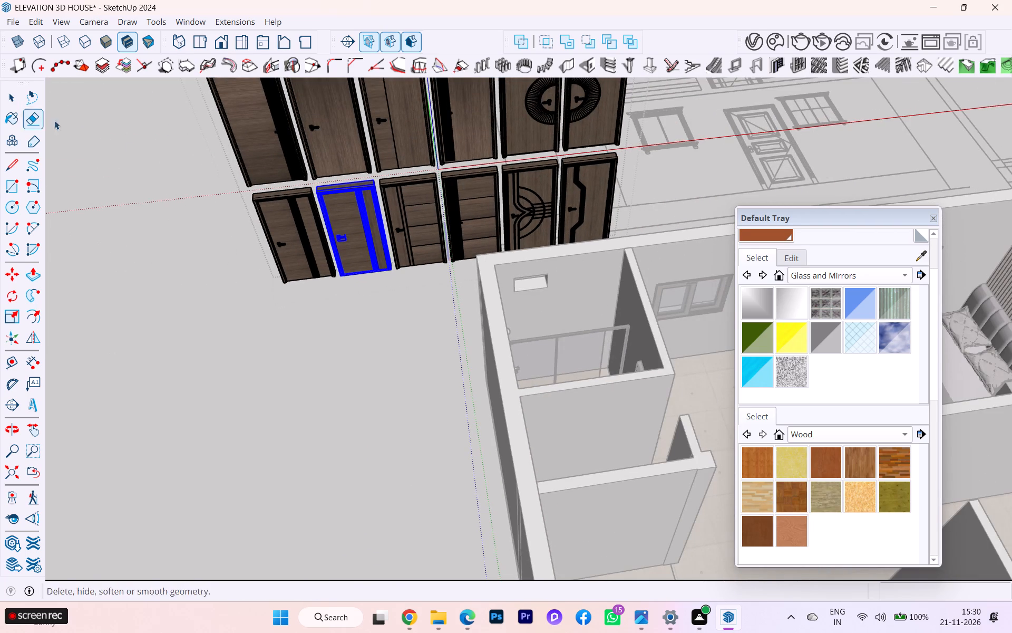
pyautogui.click(199, 165)
pyautogui.click(192, 171)
pyautogui.doubleClick(187, 172)
# Paste the copied triple-strip door at floor level beside the jamb of the bedroom doorway.
pyautogui.moveTo(302, 229); pyautogui.dragTo(461, 247, button='middle')
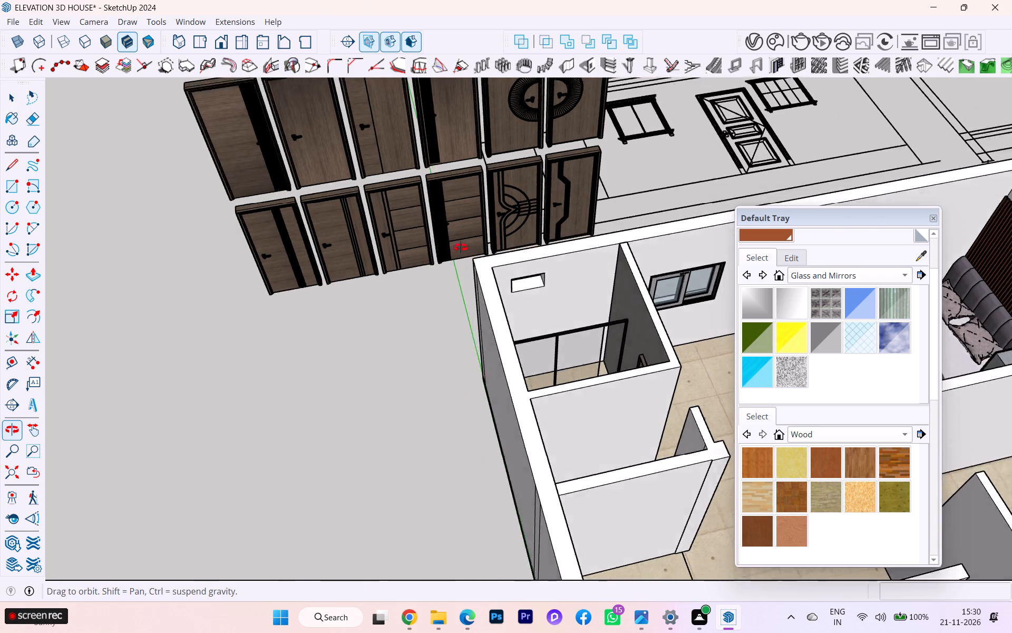
pyautogui.moveTo(461, 247); pyautogui.dragTo(745, 264, button='middle')
pyautogui.scroll(-1, 745, 264)
pyautogui.scroll(-3, 454, 224)
pyautogui.scroll(3, 361, 222)
pyautogui.scroll(-2, 361, 222)
pyautogui.scroll(4, 709, 210)
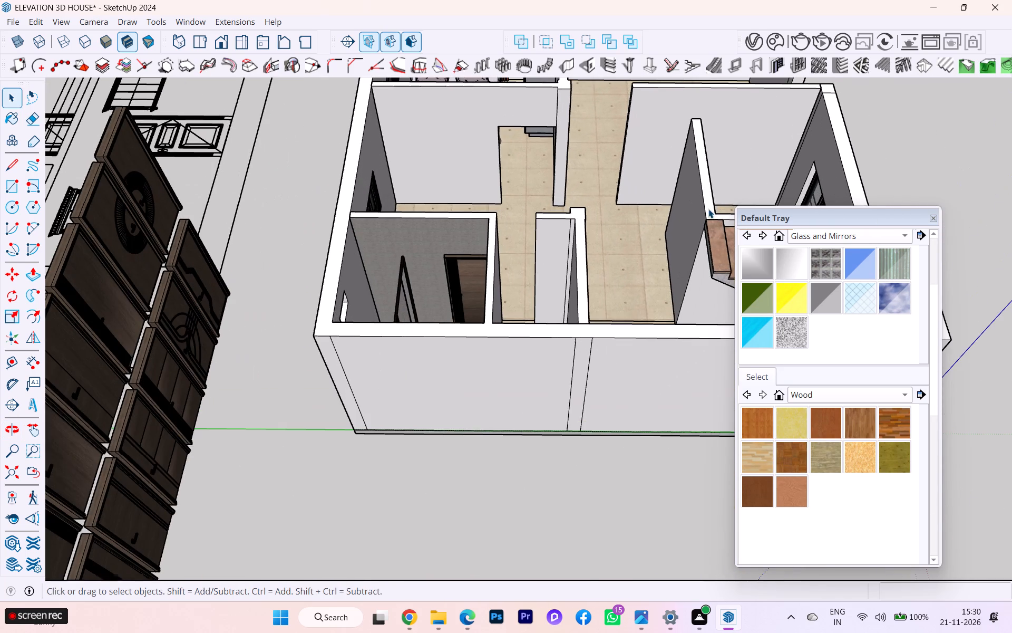
pyautogui.hotkey('ctrl', 'v')
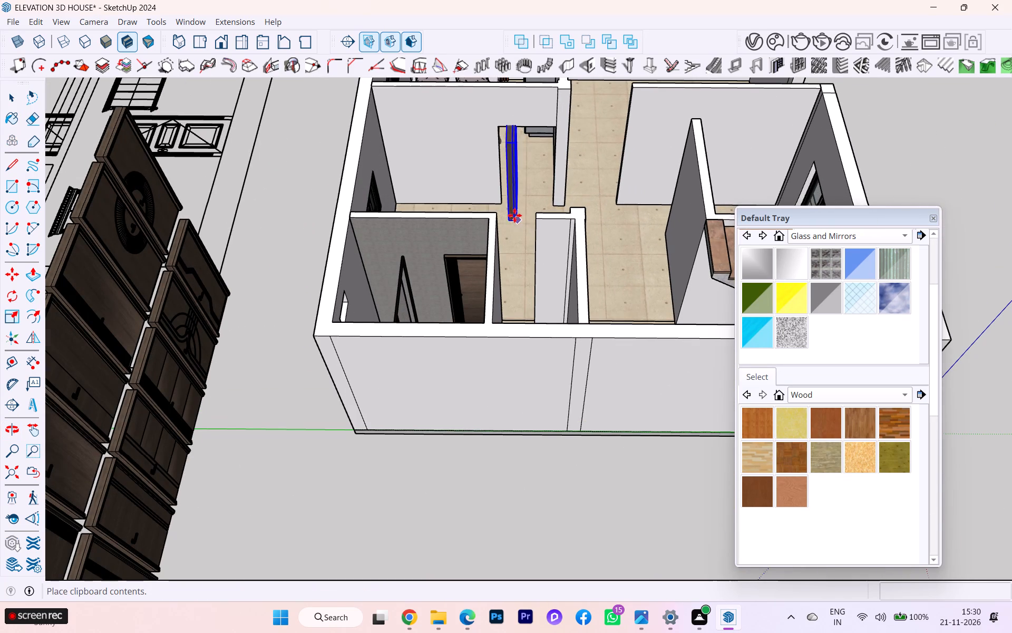
pyautogui.scroll(8, 511, 209)
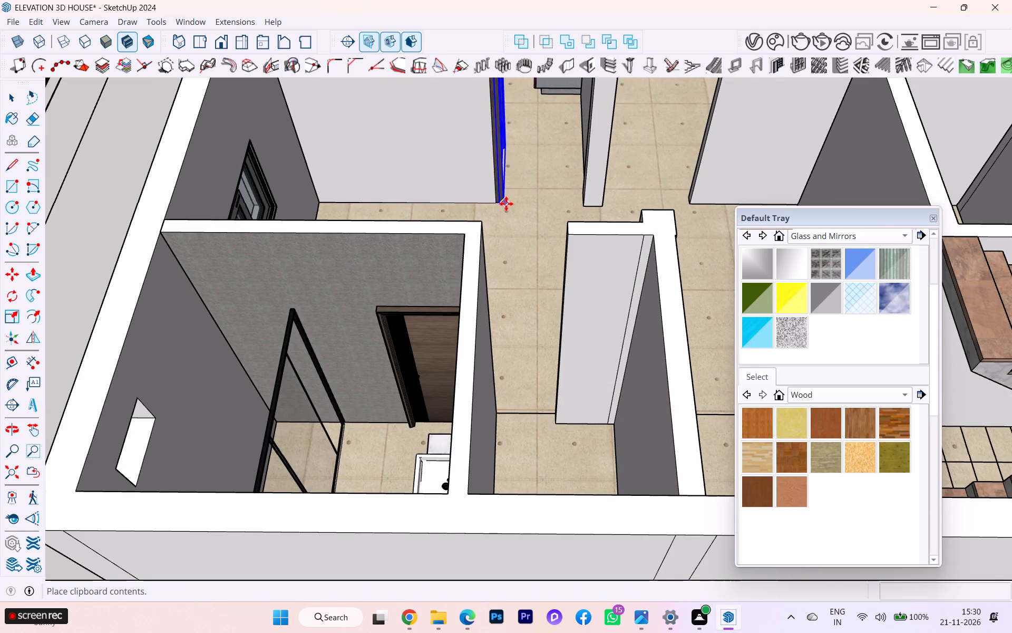
pyautogui.click(512, 206)
# Rotate the pasted triple-strip door 90 degrees about the vertical axis so it faces across the bedroom doorway.
pyautogui.press('q')
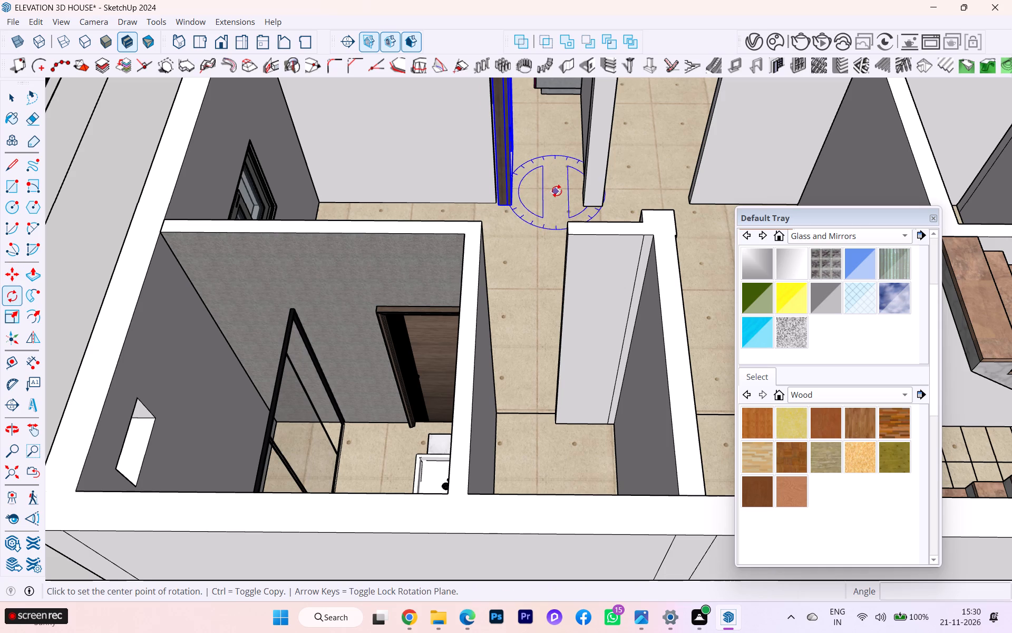
pyautogui.click(536, 188)
pyautogui.click(537, 157)
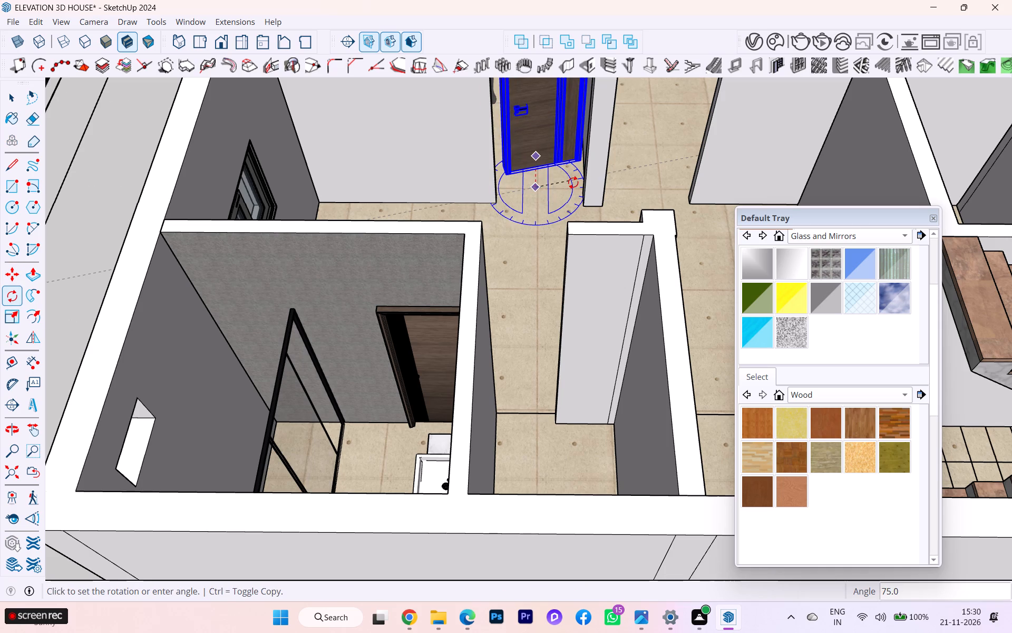
pyautogui.press('Left')
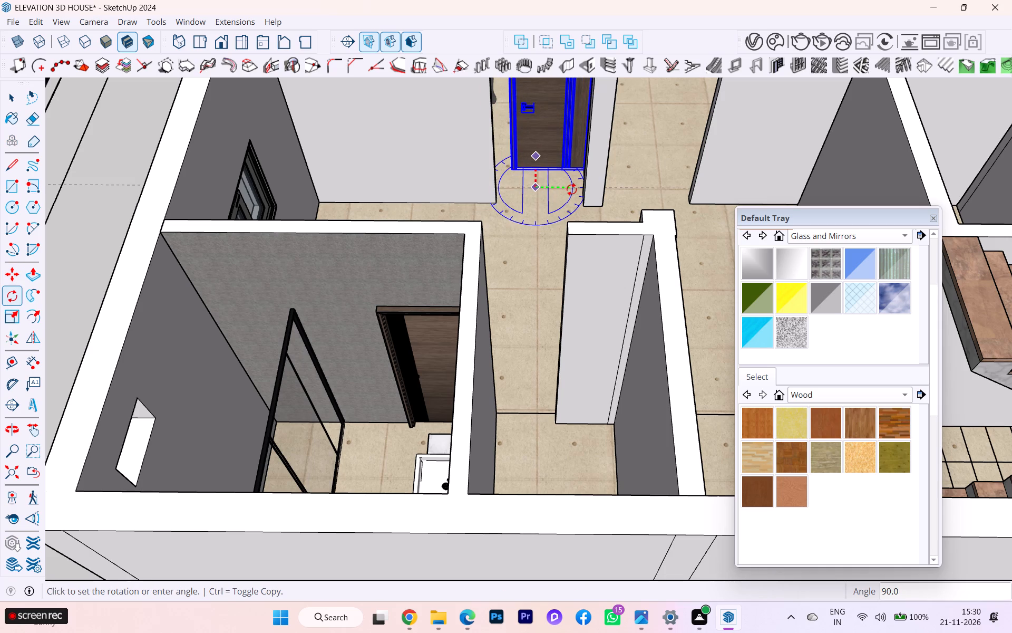
pyautogui.press('Left')
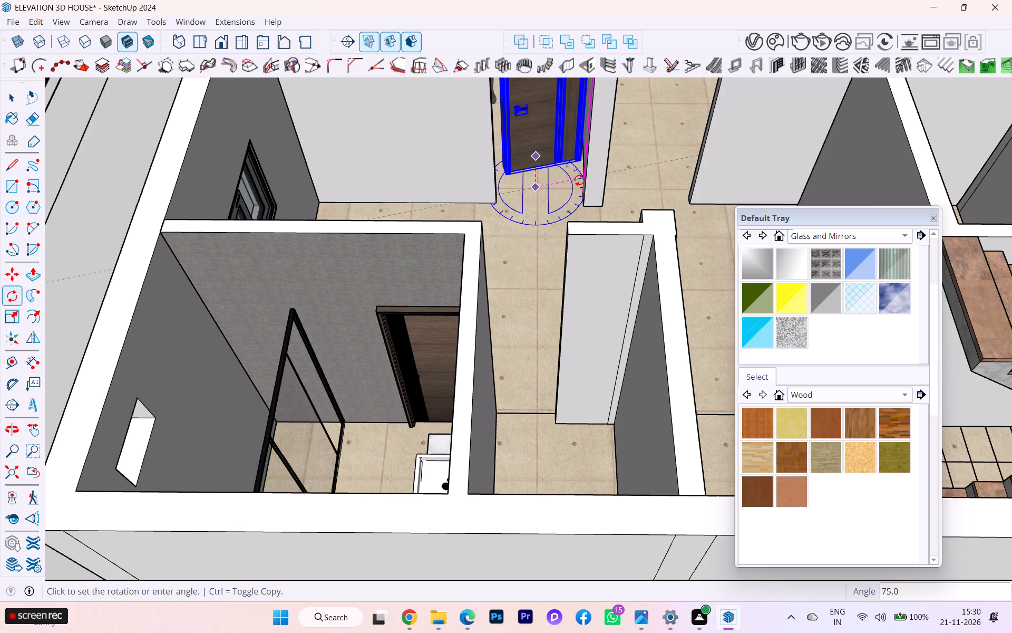
pyautogui.press('Left')
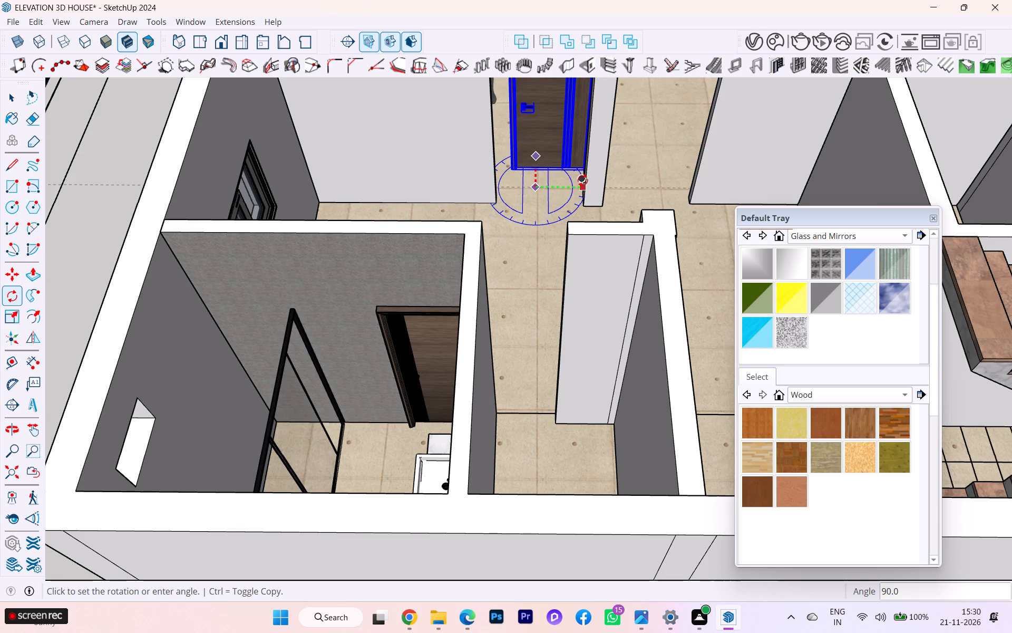
pyautogui.write('90')
pyautogui.press('Return')
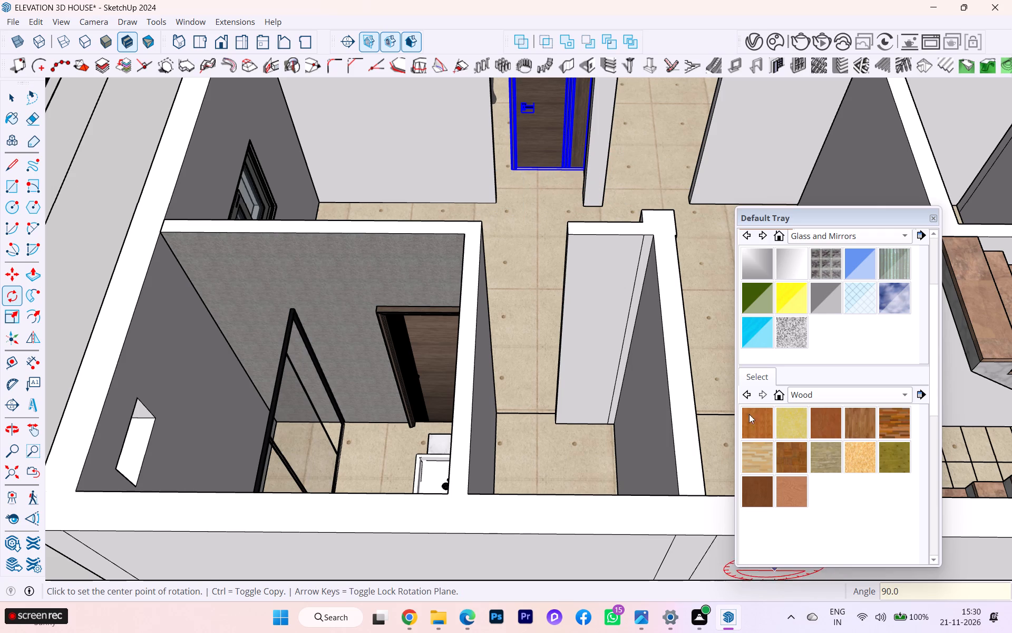
# Move the door by its bottom frame corner onto the floor-level wall corner at the bedroom doorway's jamb.
pyautogui.press('m')
pyautogui.scroll(3, 628, 244)
pyautogui.scroll(3, 397, 143)
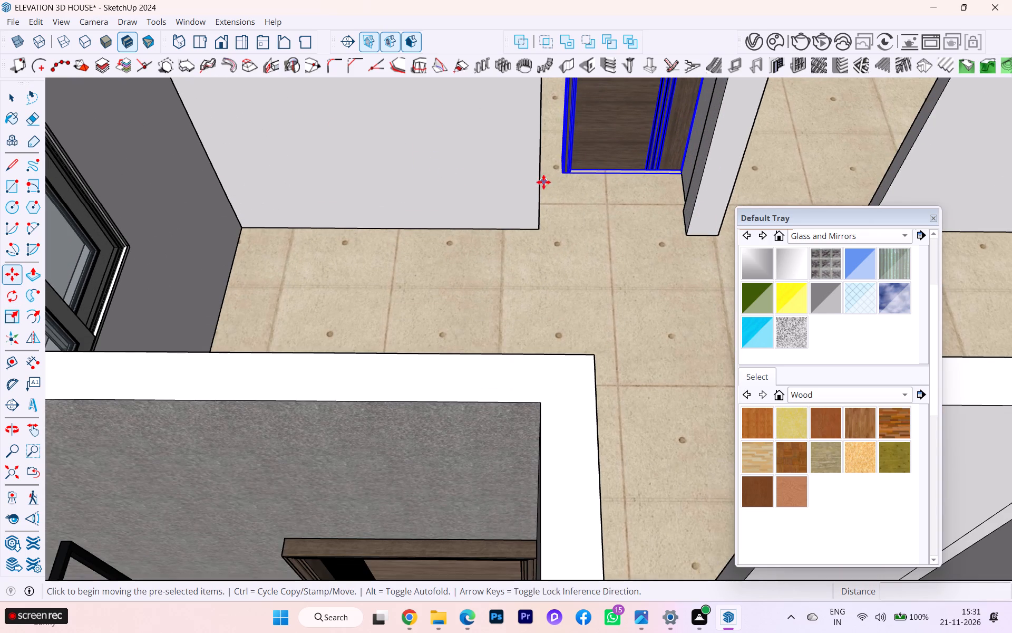
pyautogui.click(565, 175)
pyautogui.click(538, 228)
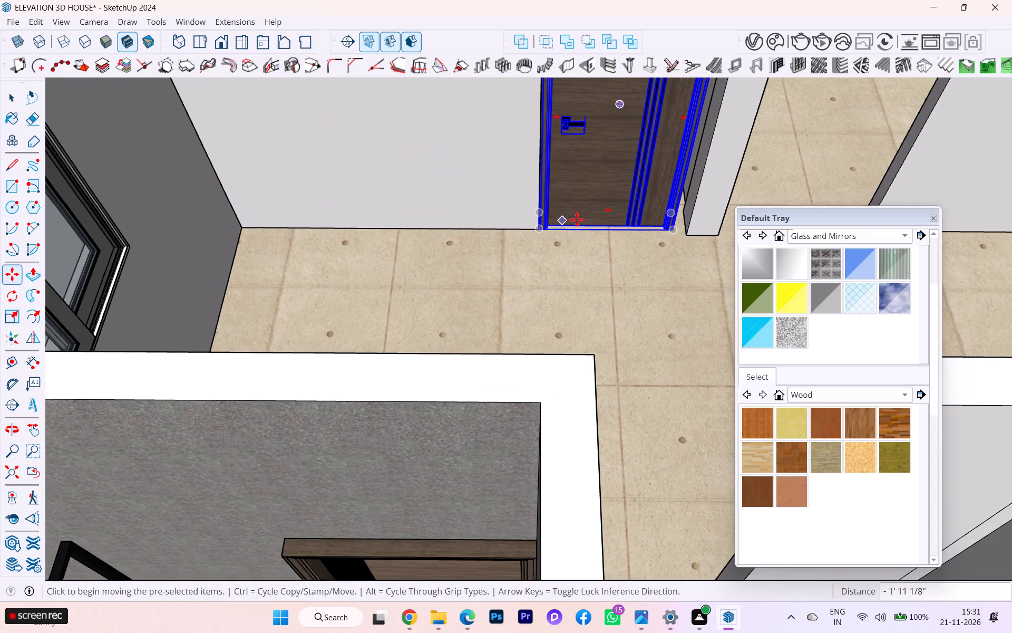
# Scale the door's width by about 1.17 along the green axis to reach the opposite jamb.
pyautogui.scroll(-2, 588, 232)
pyautogui.press('s')
pyautogui.scroll(2, 676, 154)
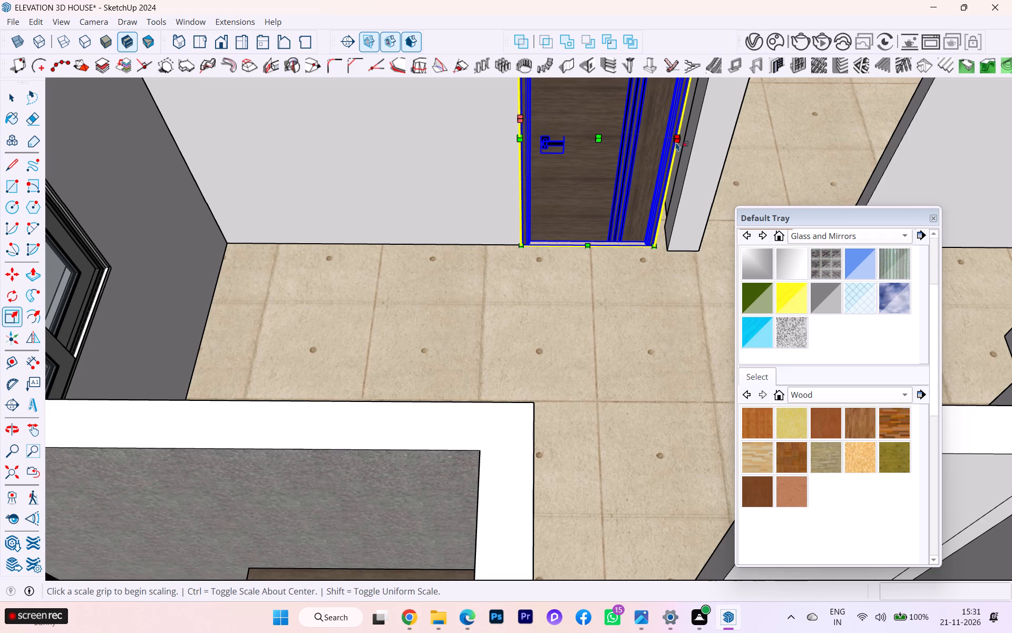
pyautogui.click(681, 131)
pyautogui.click(703, 129)
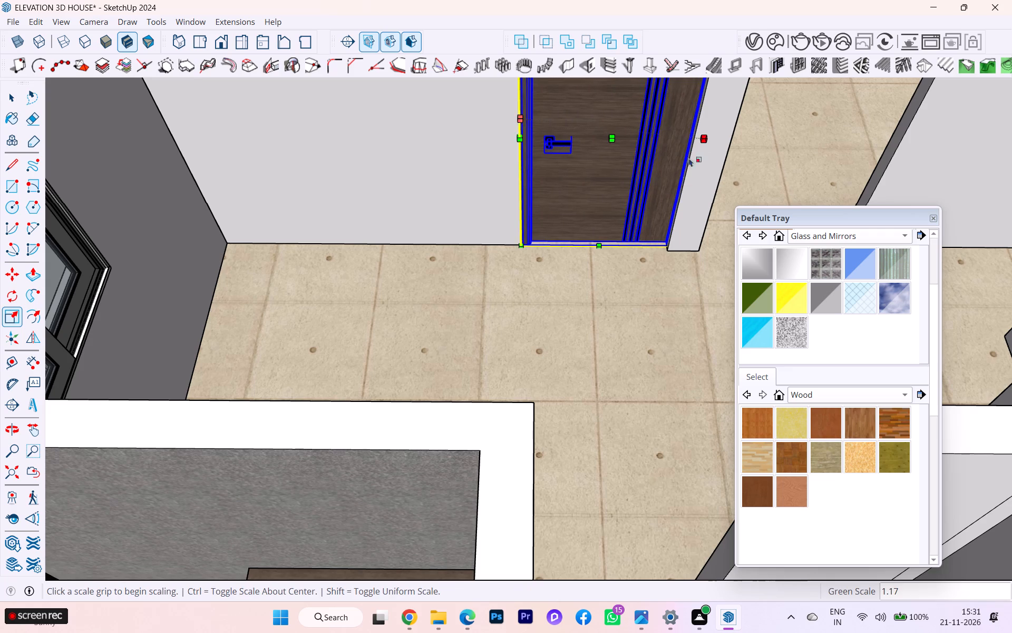
# Scale the door vertically to meet the head of the bedroom doorway, then deselect it.
pyautogui.scroll(-1, 667, 183)
pyautogui.scroll(1, 667, 184)
pyautogui.scroll(-3, 660, 190)
pyautogui.moveTo(624, 201); pyautogui.dragTo(605, 281, button='middle')
pyautogui.scroll(-4, 577, 277)
pyautogui.scroll(3, 623, 163)
pyautogui.scroll(-1, 620, 162)
pyautogui.scroll(2, 619, 161)
pyautogui.scroll(-1, 618, 109)
pyautogui.scroll(6, 620, 109)
pyautogui.scroll(-1, 639, 116)
pyautogui.scroll(4, 638, 117)
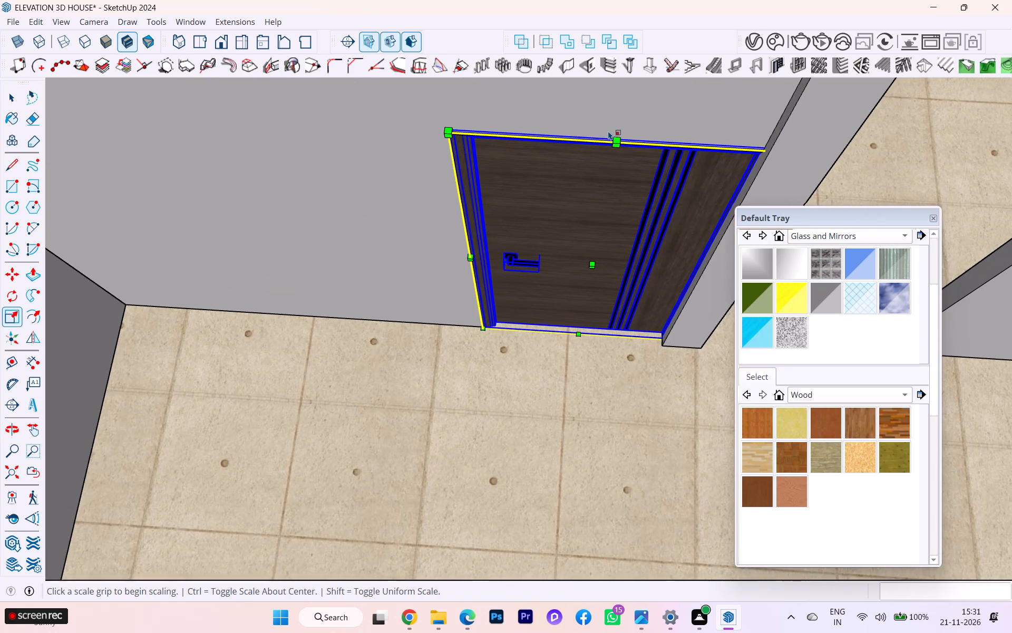
pyautogui.moveTo(611, 128); pyautogui.dragTo(659, 47, button='middle')
pyautogui.scroll(-2, 595, 248)
pyautogui.scroll(2, 593, 258)
pyautogui.scroll(-2, 593, 260)
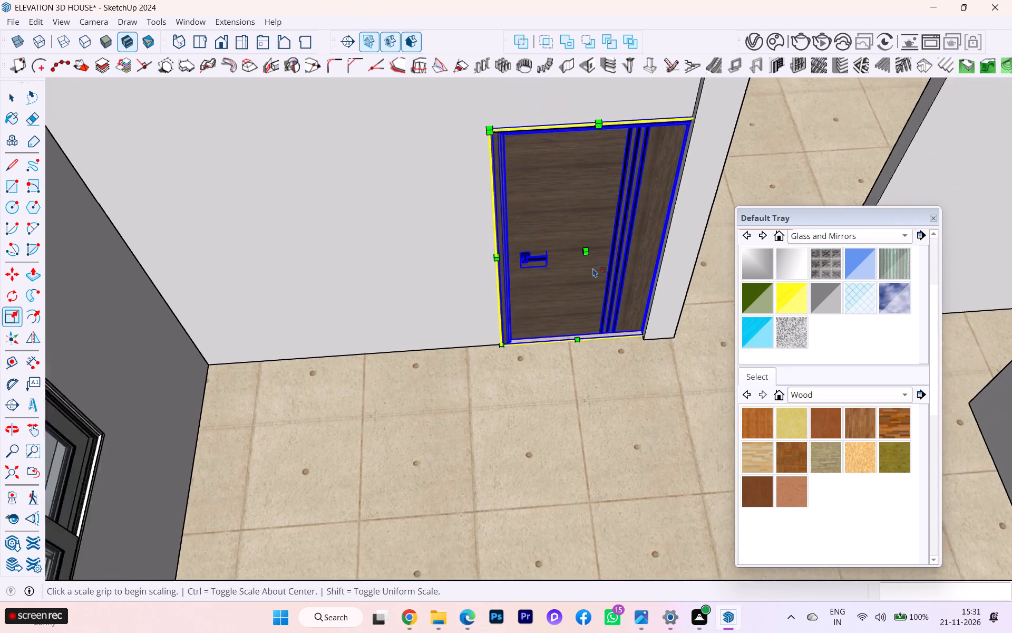
pyautogui.scroll(-1, 593, 268)
pyautogui.scroll(2, 605, 92)
pyautogui.scroll(-1, 605, 92)
pyautogui.scroll(4, 604, 93)
pyautogui.scroll(-2, 610, 140)
pyautogui.moveTo(609, 135); pyautogui.dragTo(590, 45, button='middle')
pyautogui.scroll(-2, 581, 175)
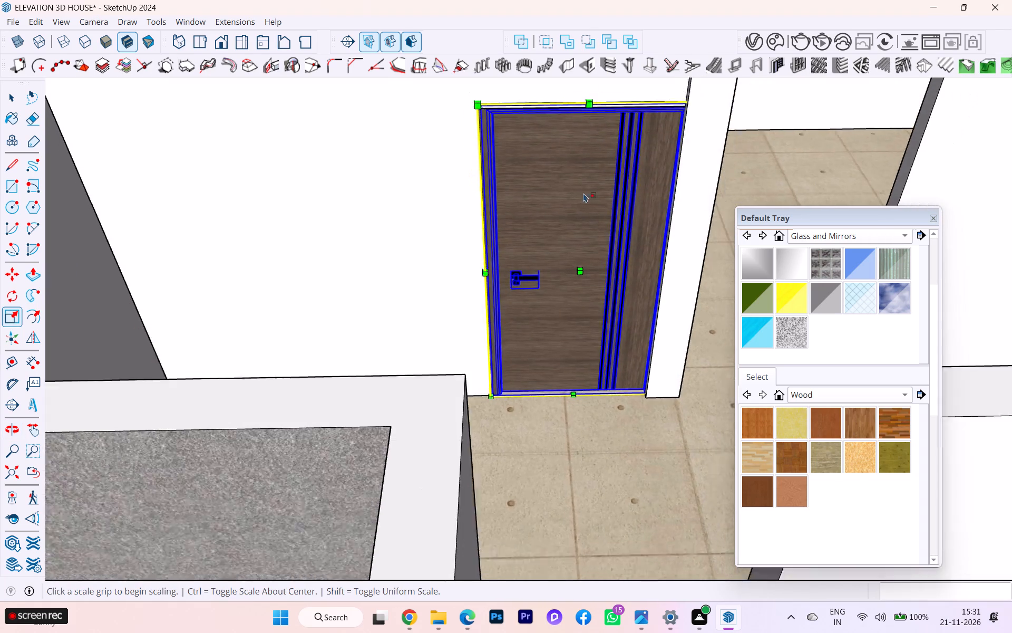
pyautogui.scroll(-2, 583, 193)
pyautogui.scroll(6, 591, 113)
pyautogui.click(590, 131)
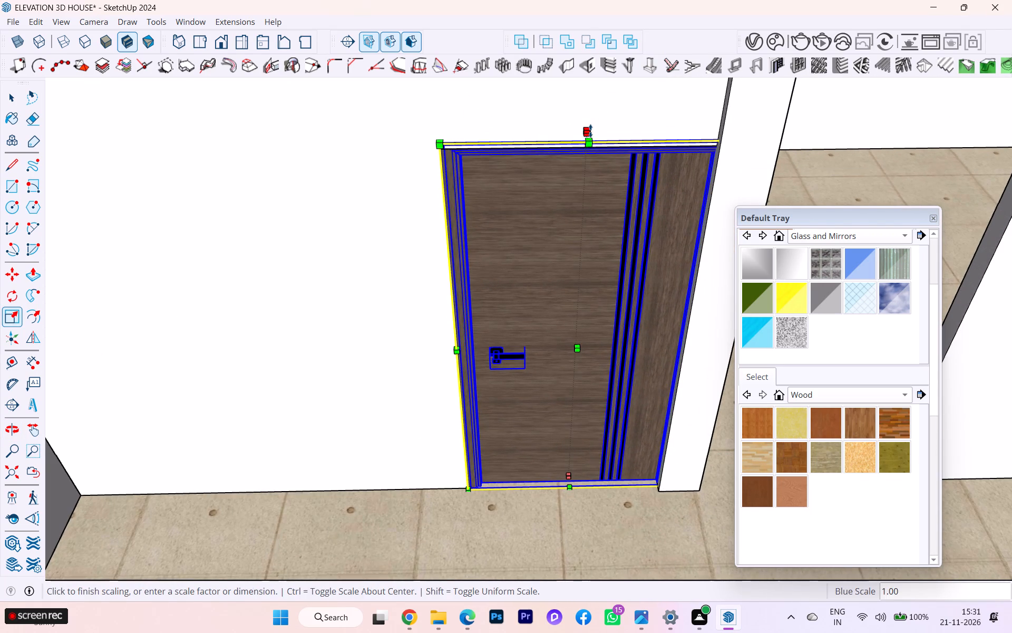
pyautogui.click(586, 148)
pyautogui.scroll(-7, 612, 151)
pyautogui.moveTo(596, 172); pyautogui.dragTo(489, 240, button='middle')
pyautogui.scroll(7, 496, 217)
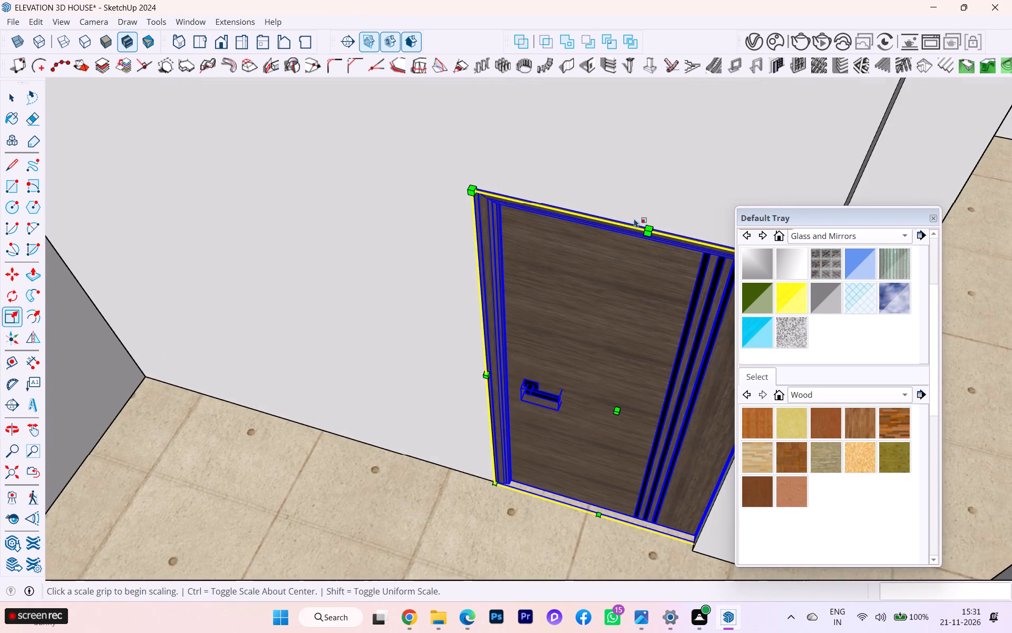
pyautogui.moveTo(624, 224); pyautogui.dragTo(681, 158, button='middle')
pyautogui.scroll(-1, 440, 184)
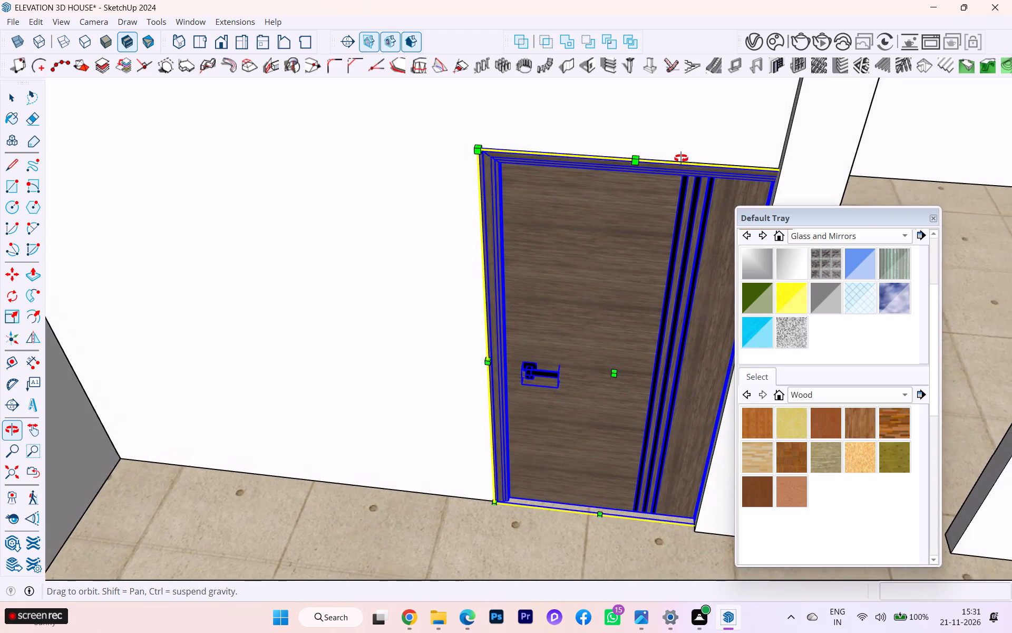
pyautogui.moveTo(681, 158); pyautogui.dragTo(724, 150, button='middle')
pyautogui.scroll(-4, 579, 150)
pyautogui.scroll(1, 579, 150)
pyautogui.click(8, 100)
pyautogui.scroll(-2, 390, 184)
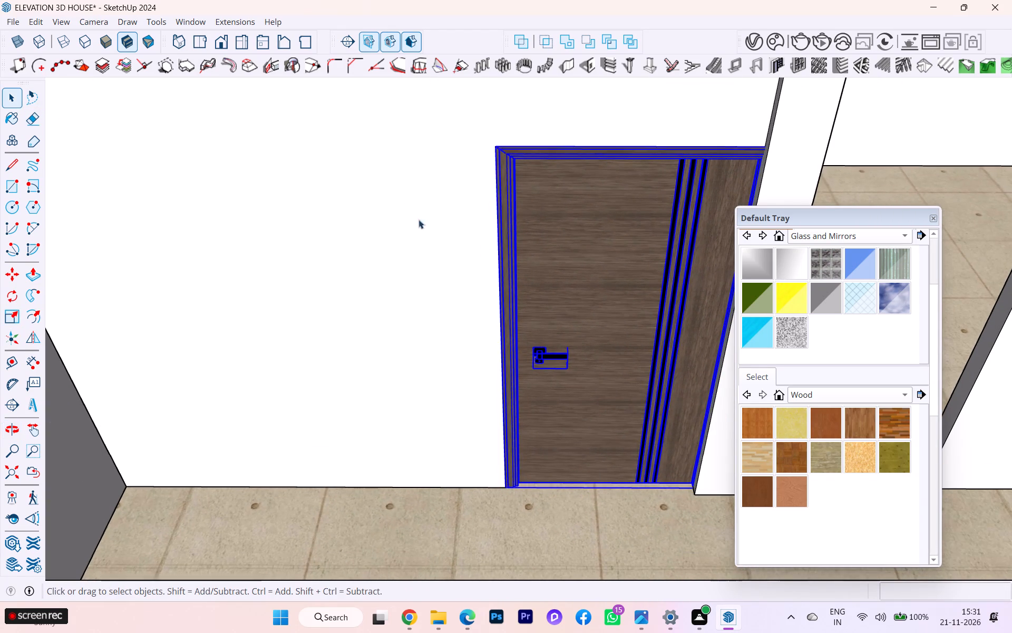
pyautogui.scroll(-4, 419, 219)
pyautogui.scroll(1, 503, 244)
pyautogui.scroll(-3, 506, 245)
pyautogui.scroll(1, 556, 257)
pyautogui.scroll(-7, 556, 257)
pyautogui.scroll(2, 563, 268)
pyautogui.scroll(-2, 563, 268)
pyautogui.click(308, 237)
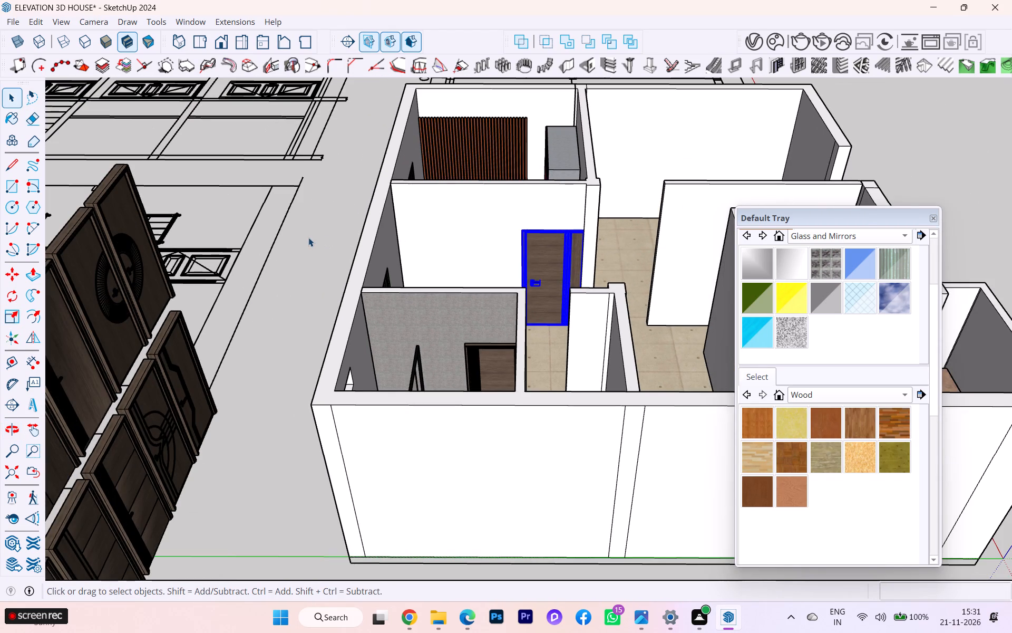
# Examine the house model's rooms, doorways and staircase from above and from several sides.
pyautogui.scroll(1, 552, 204)
pyautogui.scroll(-1, 553, 204)
pyautogui.scroll(3, 555, 208)
pyautogui.moveTo(556, 226); pyautogui.dragTo(311, 271, button='middle')
pyautogui.scroll(-3, 477, 207)
pyautogui.scroll(1, 478, 207)
pyautogui.scroll(-1, 478, 207)
pyautogui.moveTo(478, 207); pyautogui.dragTo(315, 257, button='middle')
pyautogui.scroll(-5, 445, 219)
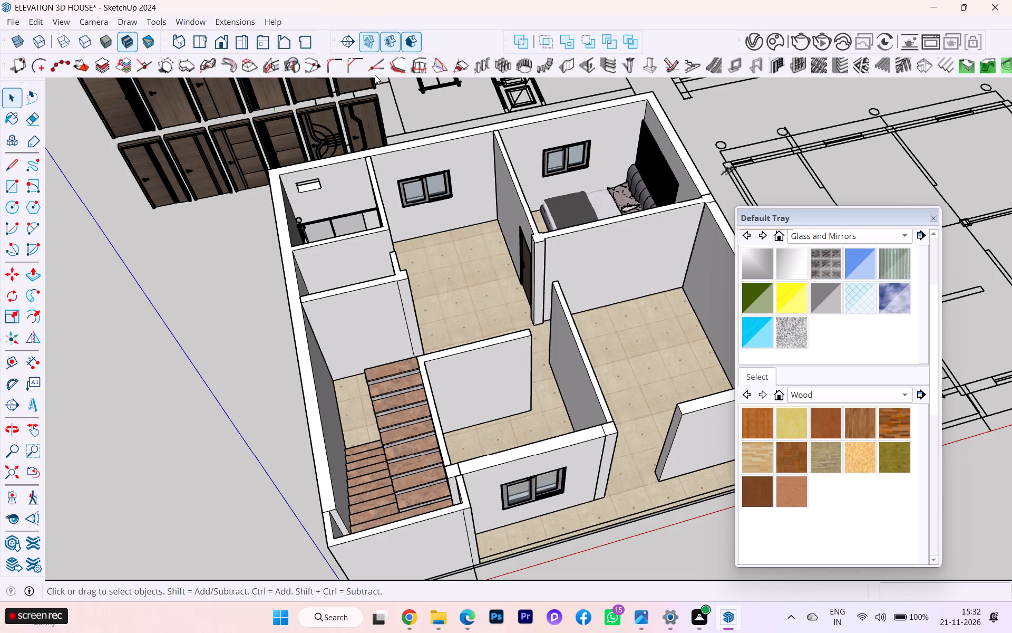
pyautogui.scroll(-2, 316, 79)
pyautogui.scroll(2, 303, 97)
pyautogui.scroll(-1, 303, 97)
pyautogui.scroll(4, 303, 97)
pyautogui.scroll(-2, 303, 97)
pyautogui.scroll(1, 302, 99)
pyautogui.scroll(-2, 377, 180)
pyautogui.moveTo(409, 208); pyautogui.dragTo(403, 337, button='middle')
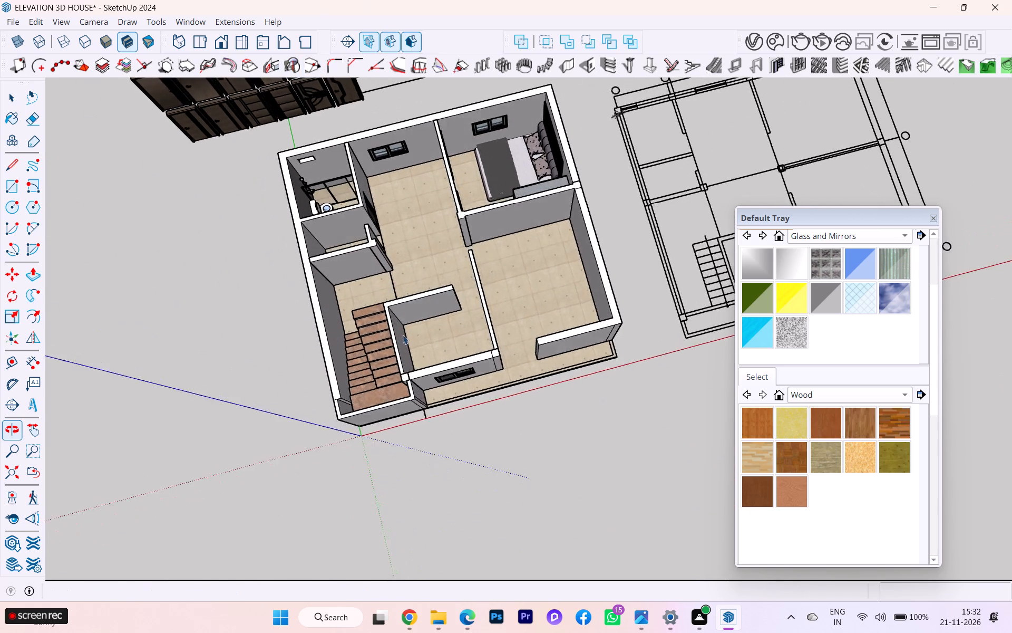
pyautogui.scroll(2, 386, 282)
pyautogui.scroll(-1, 386, 282)
pyautogui.scroll(2, 386, 282)
pyautogui.moveTo(395, 276); pyautogui.dragTo(809, 101, button='middle')
pyautogui.scroll(-2, 397, 142)
pyautogui.moveTo(388, 153); pyautogui.dragTo(387, 161, button='middle')
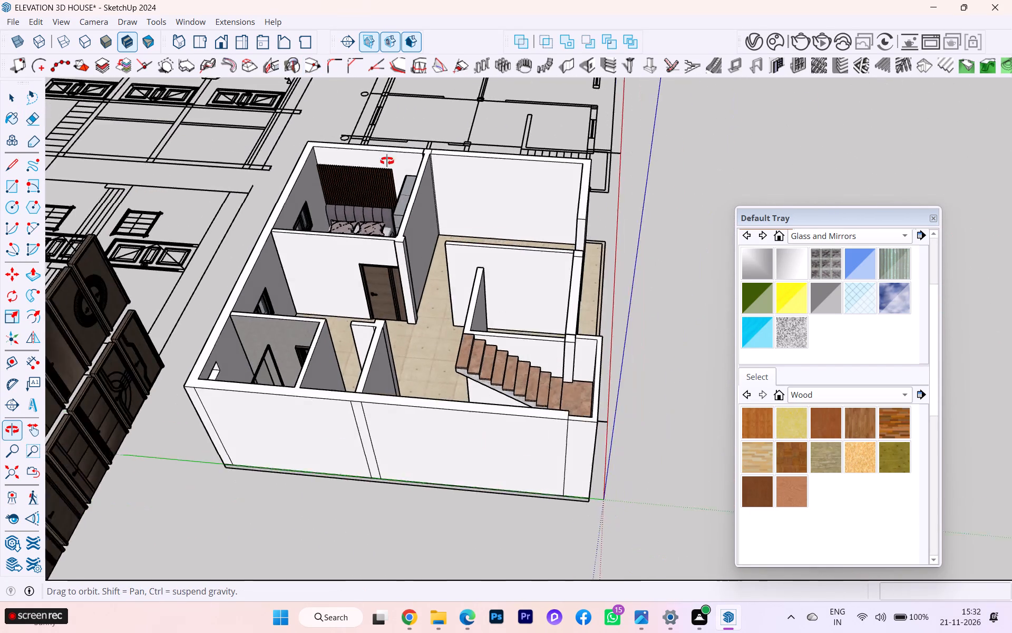
pyautogui.moveTo(387, 161); pyautogui.dragTo(430, 303, button='middle')
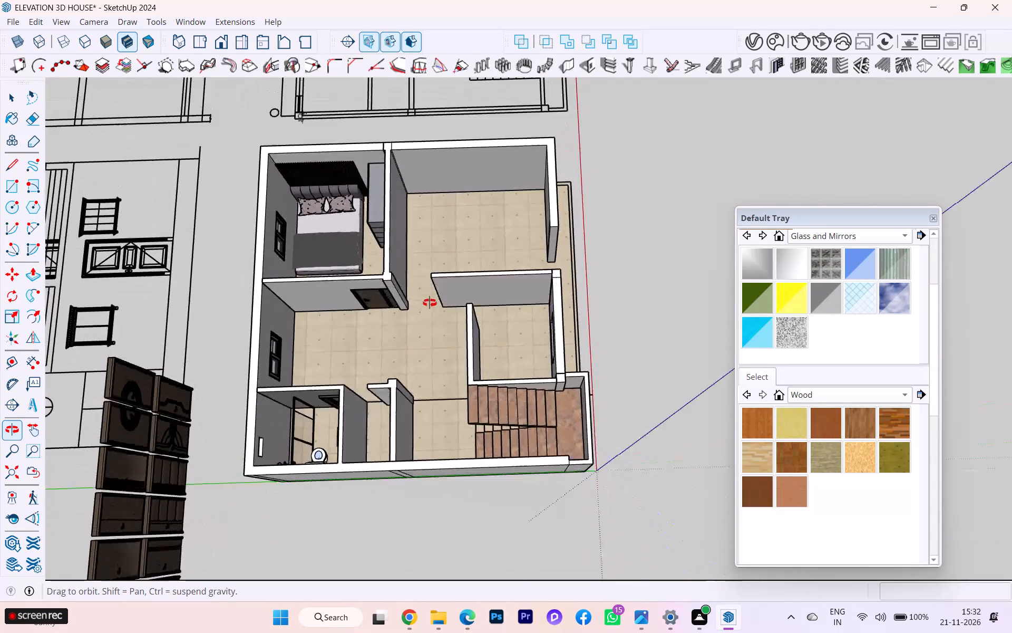
pyautogui.moveTo(430, 303); pyautogui.dragTo(432, 292, button='middle')
pyautogui.scroll(3, 290, 243)
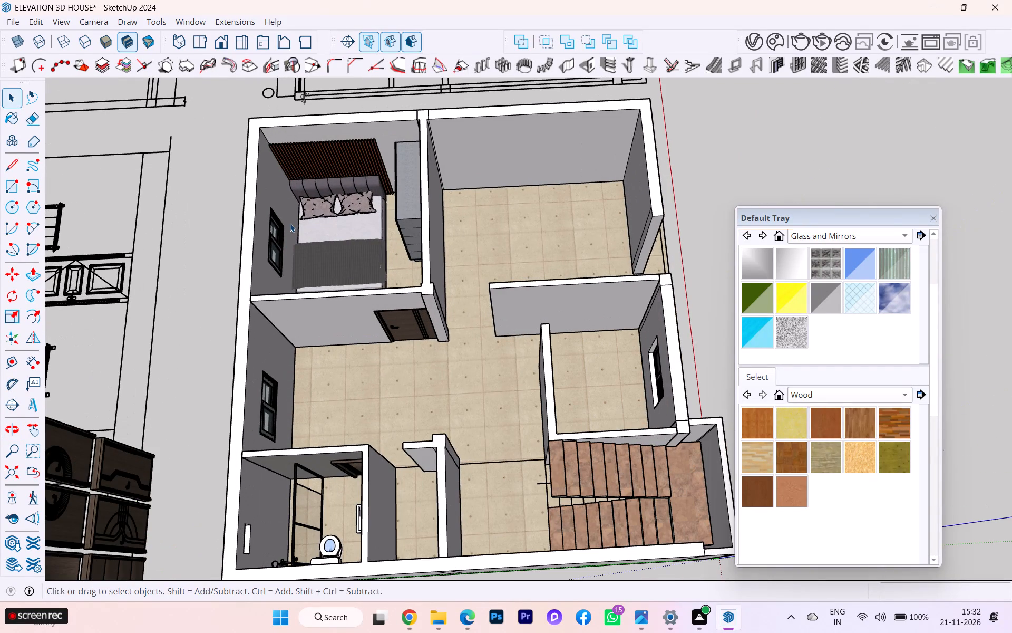
pyautogui.scroll(-4, 305, 238)
pyautogui.moveTo(374, 266); pyautogui.dragTo(168, 272, button='middle')
pyautogui.scroll(3, 422, 267)
pyautogui.scroll(-1, 442, 294)
pyautogui.scroll(2, 443, 295)
pyautogui.scroll(-1, 448, 298)
pyautogui.scroll(1, 451, 298)
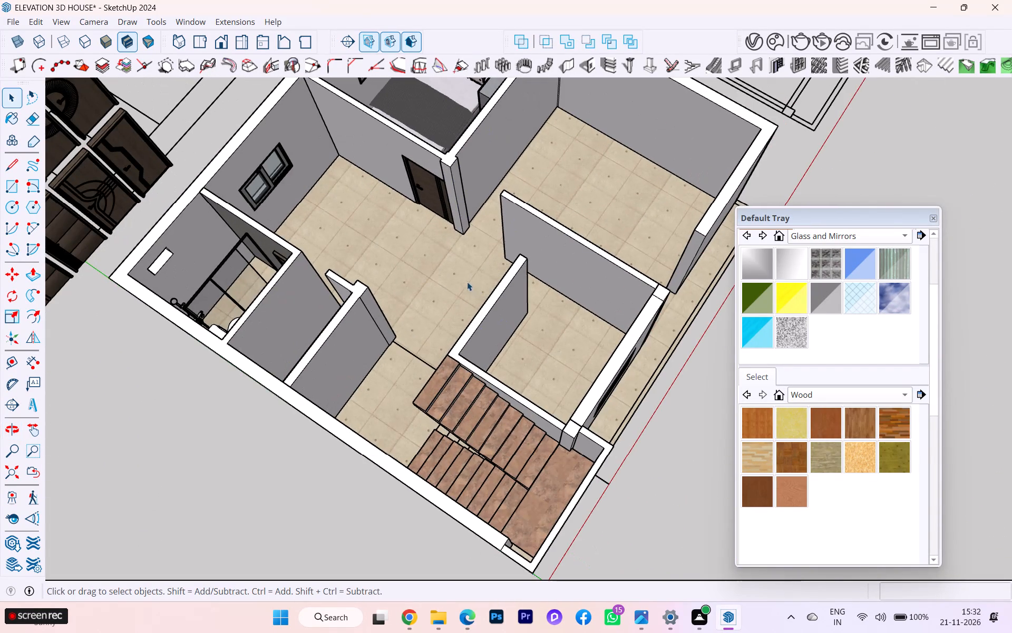
pyautogui.moveTo(404, 275); pyautogui.dragTo(153, 204, button='middle')
pyautogui.scroll(-5, 193, 209)
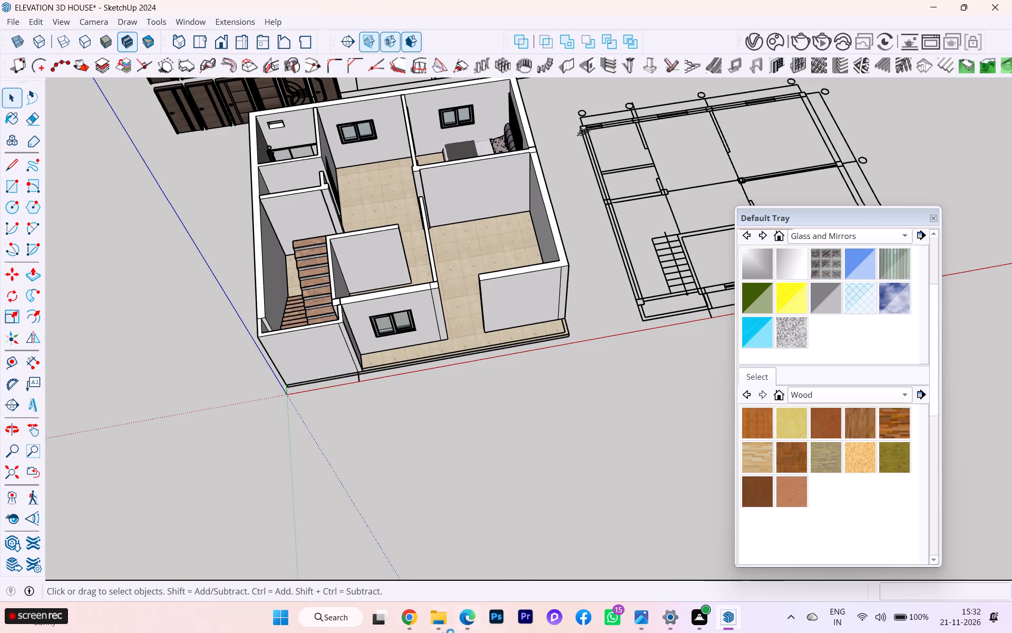
# Look over the floor plans, elevations and sections laid out beside the house model.
pyautogui.scroll(-4, 558, 507)
pyautogui.scroll(1, 544, 510)
pyautogui.scroll(-1, 520, 509)
pyautogui.scroll(-4, 414, 448)
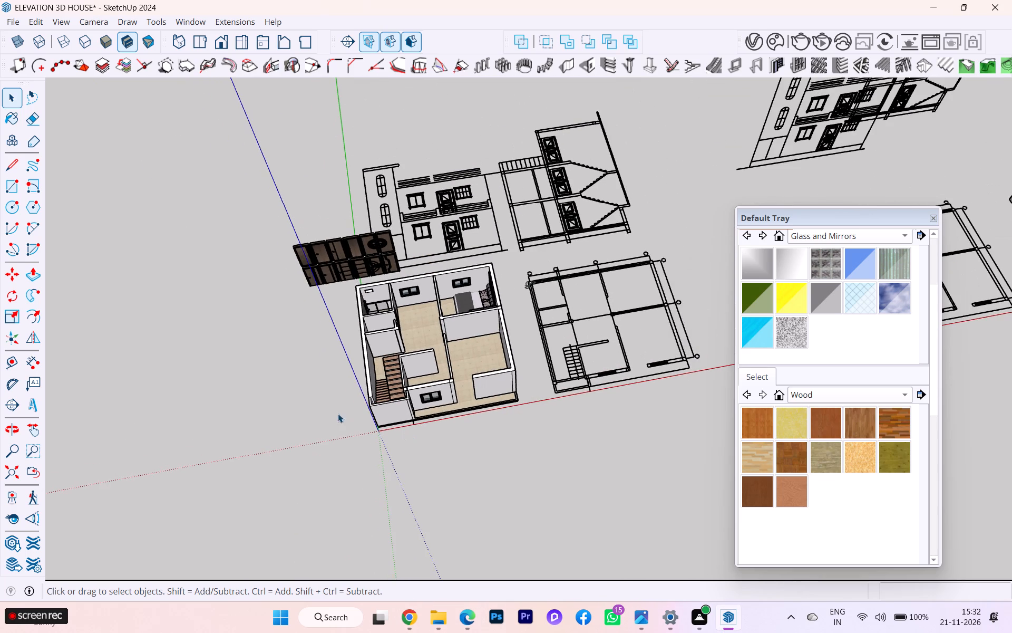
pyautogui.scroll(-7, 368, 225)
pyautogui.scroll(2, 293, 235)
pyautogui.scroll(-4, 291, 235)
pyautogui.scroll(7, 665, 205)
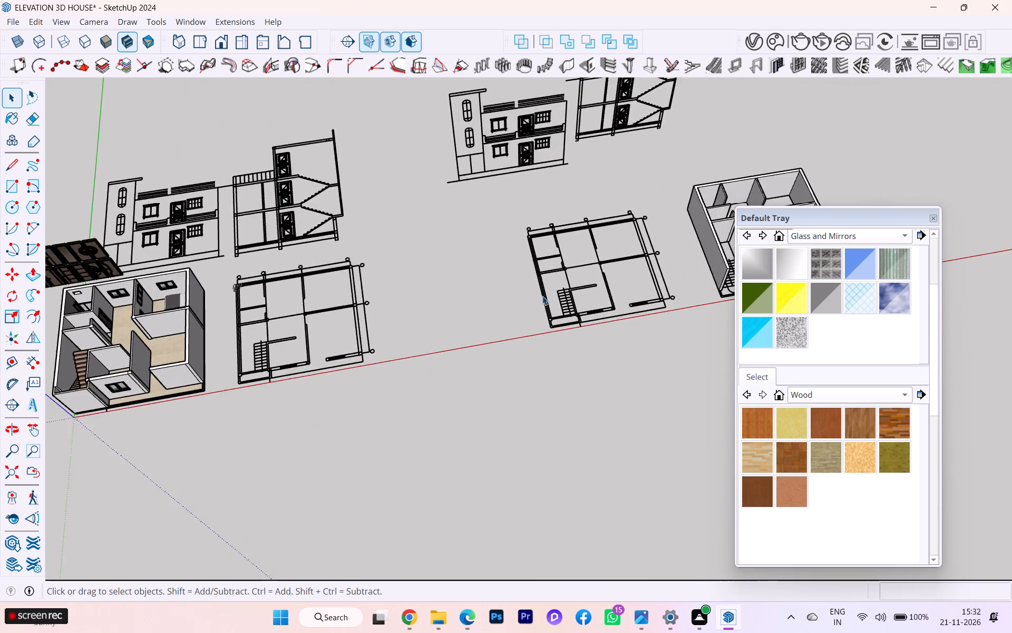
pyautogui.scroll(-2, 559, 303)
pyautogui.scroll(1, 573, 312)
pyautogui.scroll(-3, 575, 312)
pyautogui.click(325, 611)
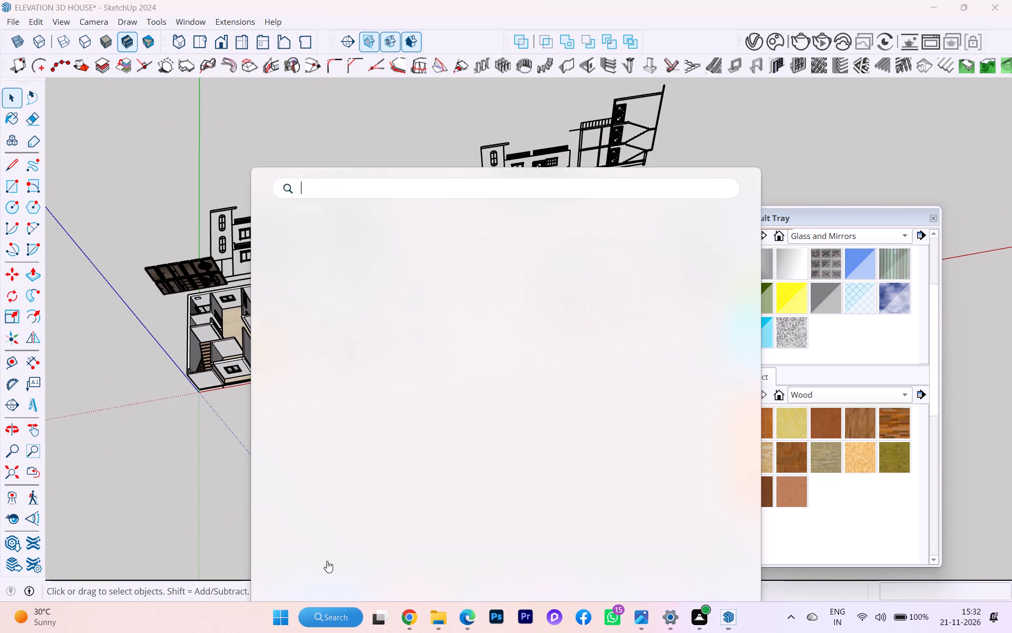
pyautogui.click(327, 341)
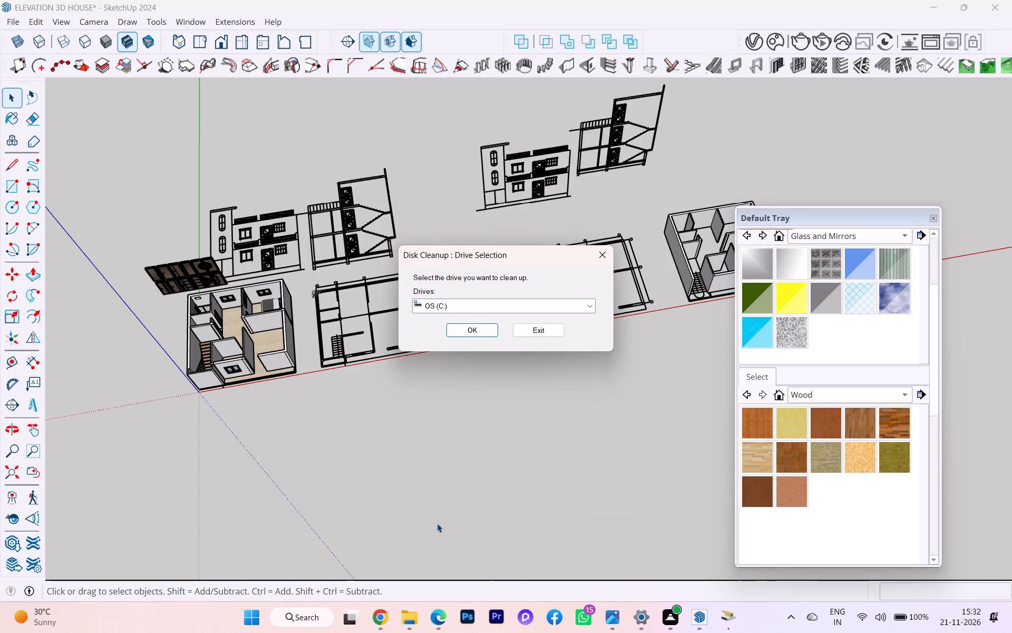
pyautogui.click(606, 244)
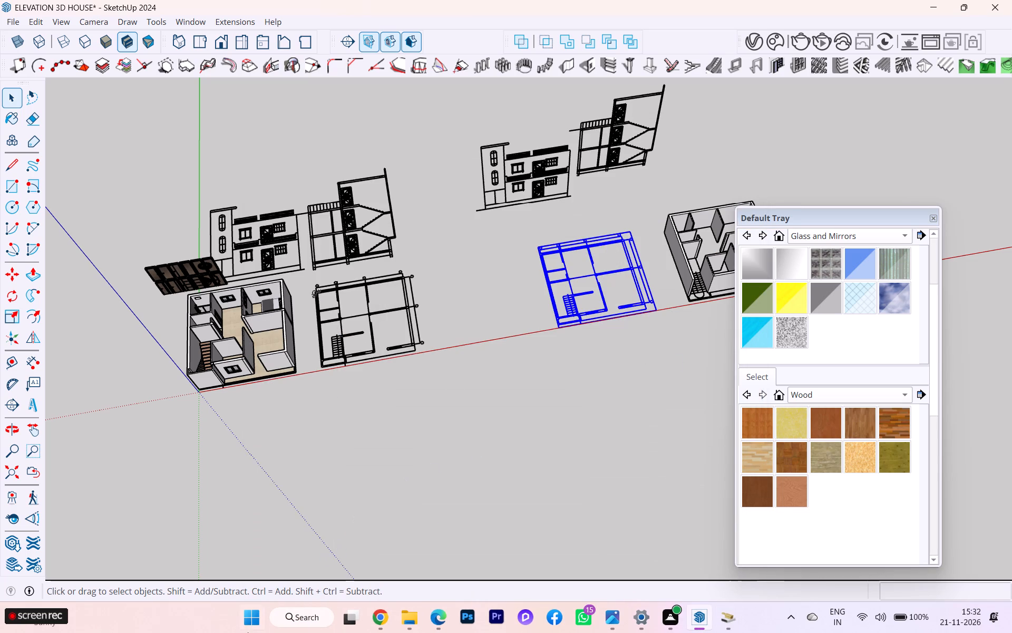
# Launch AutoCAD 2024 from the recent searches and wait for its start page.
pyautogui.click(302, 616)
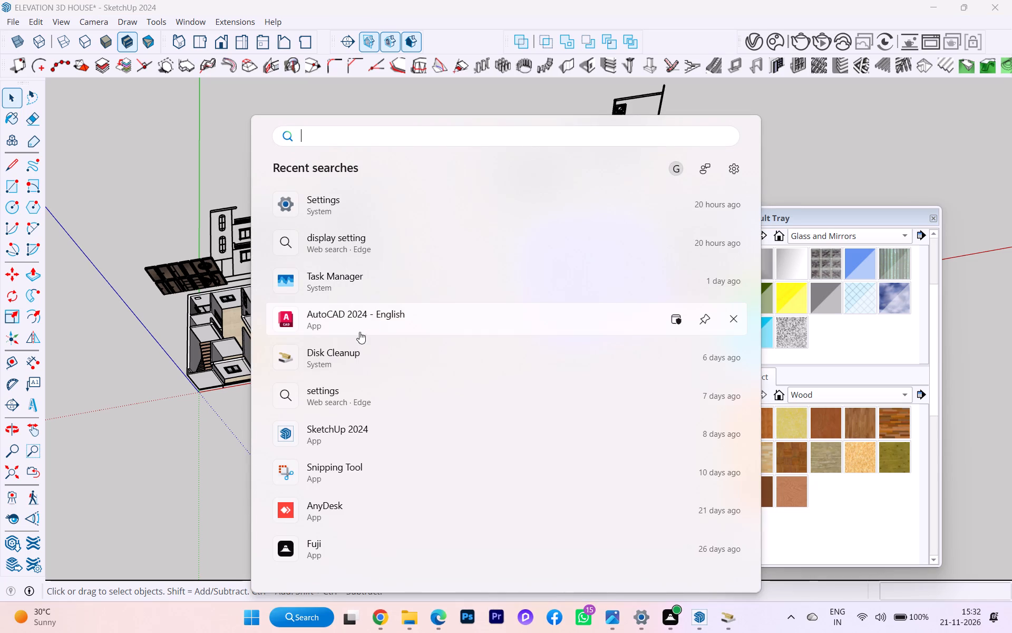
pyautogui.click(374, 318)
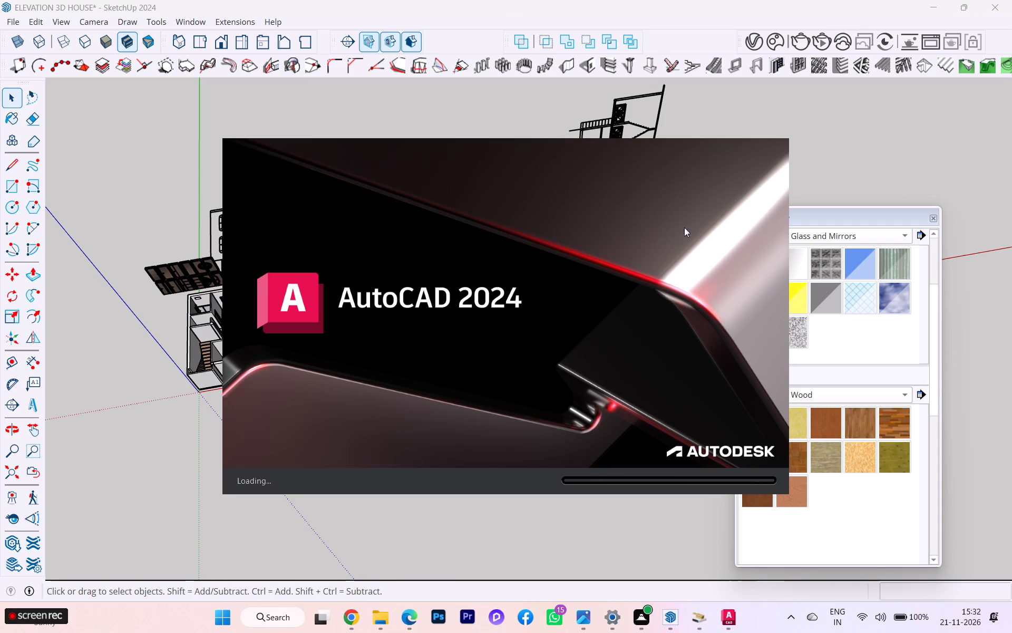
pyautogui.click(644, 252)
pyautogui.click(624, 264)
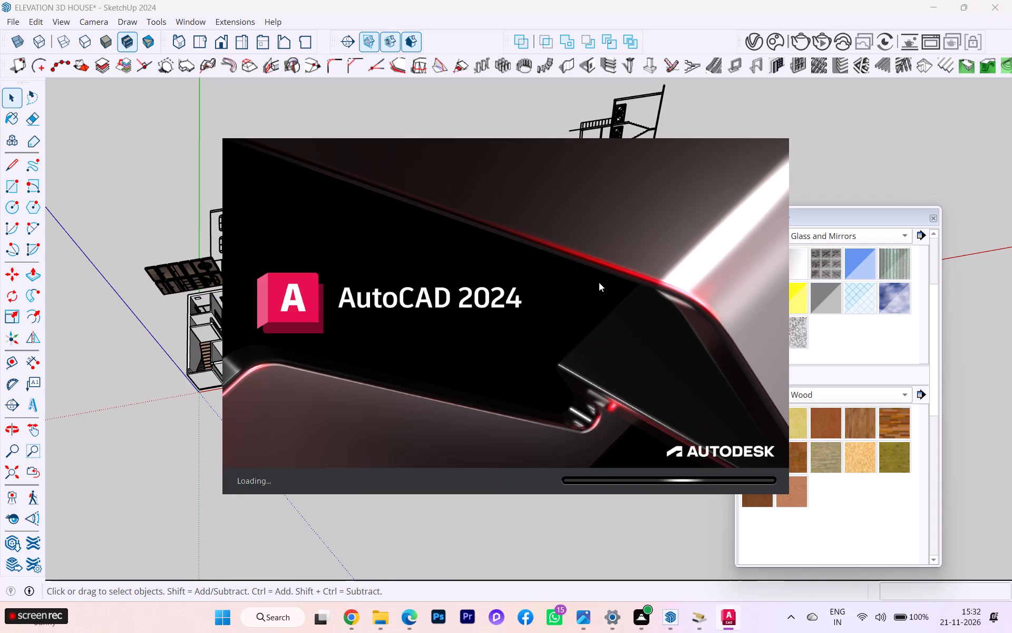
pyautogui.click(599, 282)
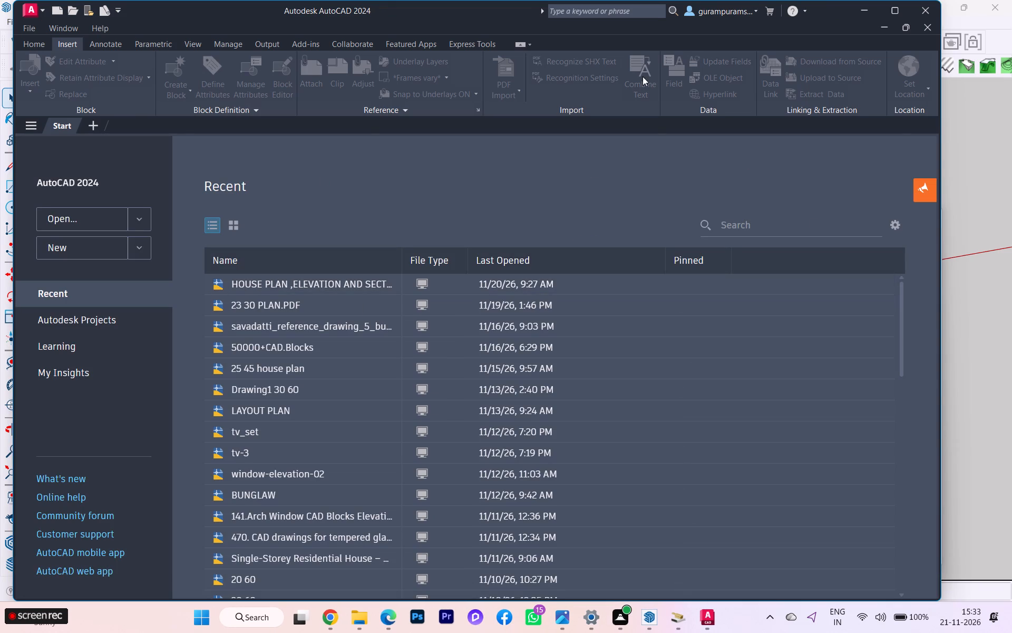
# Open the recent drawing HOUSE PLAN ,ELEVATION AND SECTION and bring its floor plans into view.
pyautogui.doubleClick(282, 281)
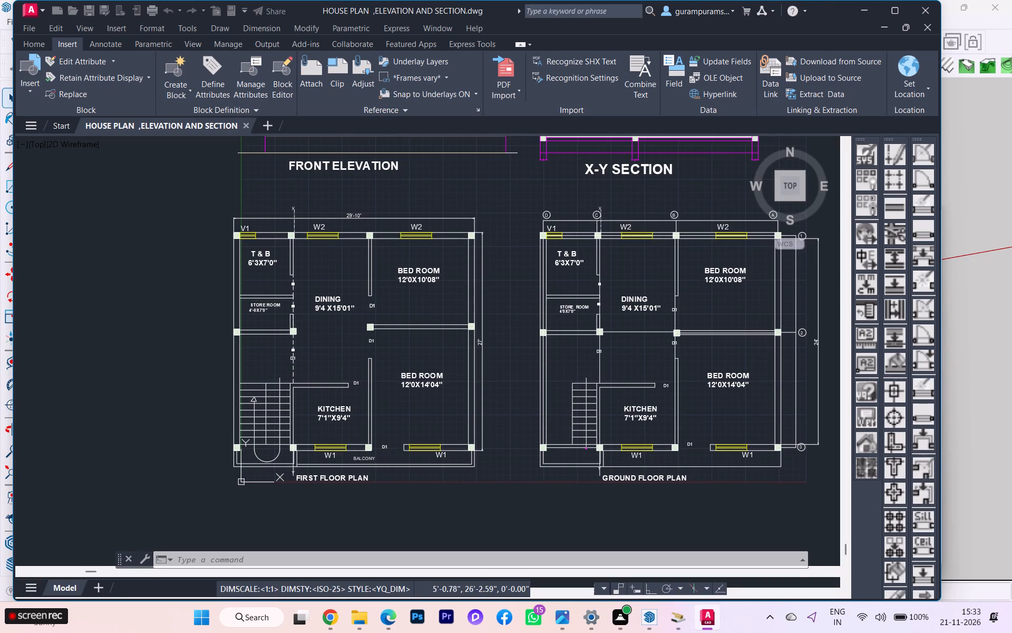
pyautogui.scroll(-4, 335, 300)
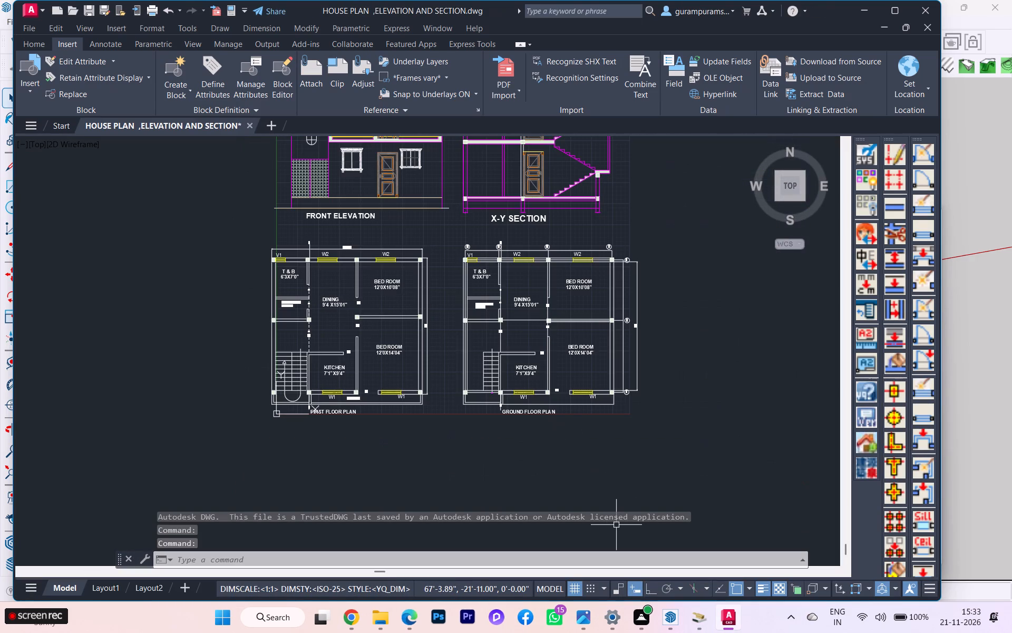
# Switch to the SketchUp house model and deselect the highlighted floor plan.
pyautogui.click(690, 549)
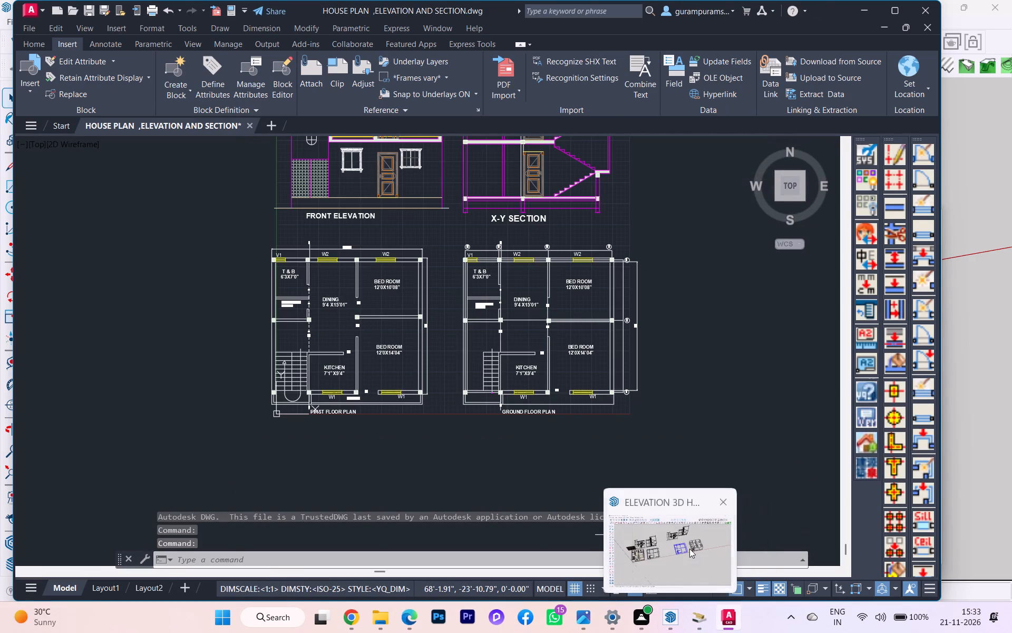
pyautogui.click(13, 98)
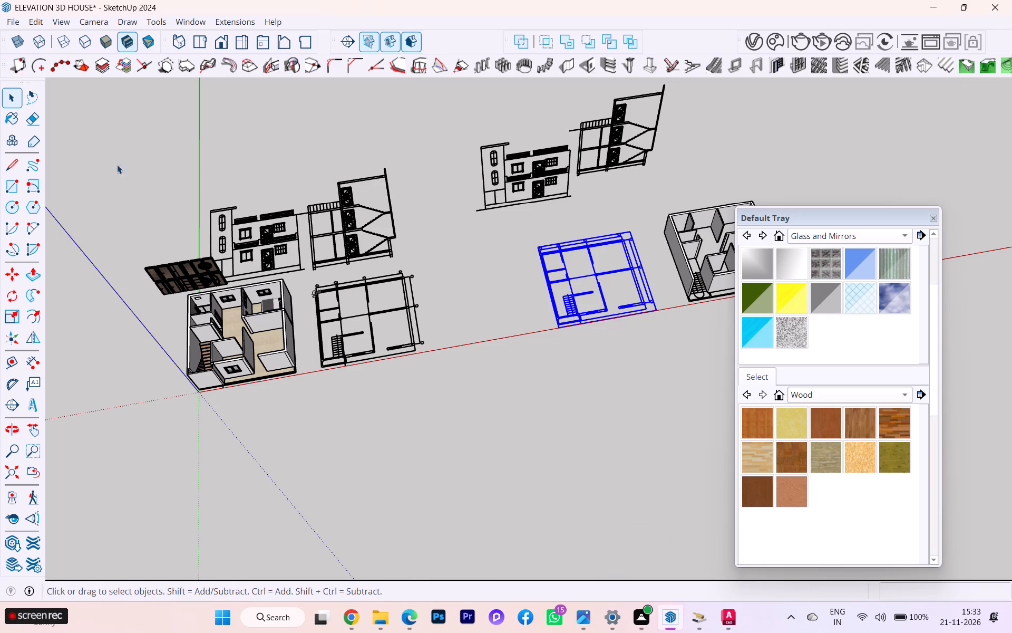
pyautogui.click(136, 174)
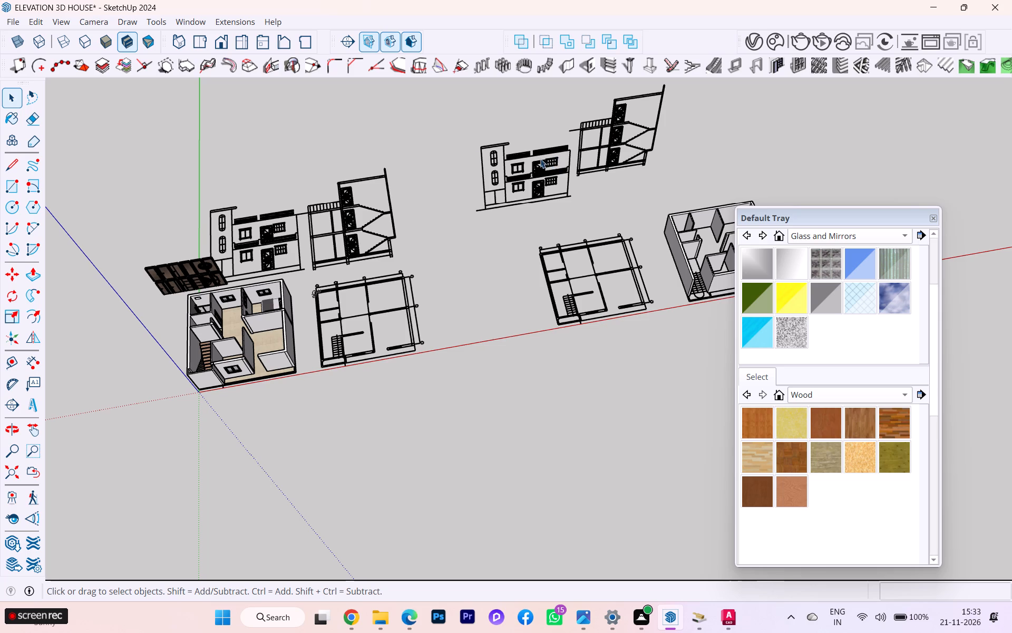
# Examine the house model's rooms and door openings from above and from the front.
pyautogui.scroll(9, 255, 248)
pyautogui.scroll(4, 231, 313)
pyautogui.scroll(-1, 230, 312)
pyautogui.scroll(5, 230, 312)
pyautogui.scroll(-1, 211, 255)
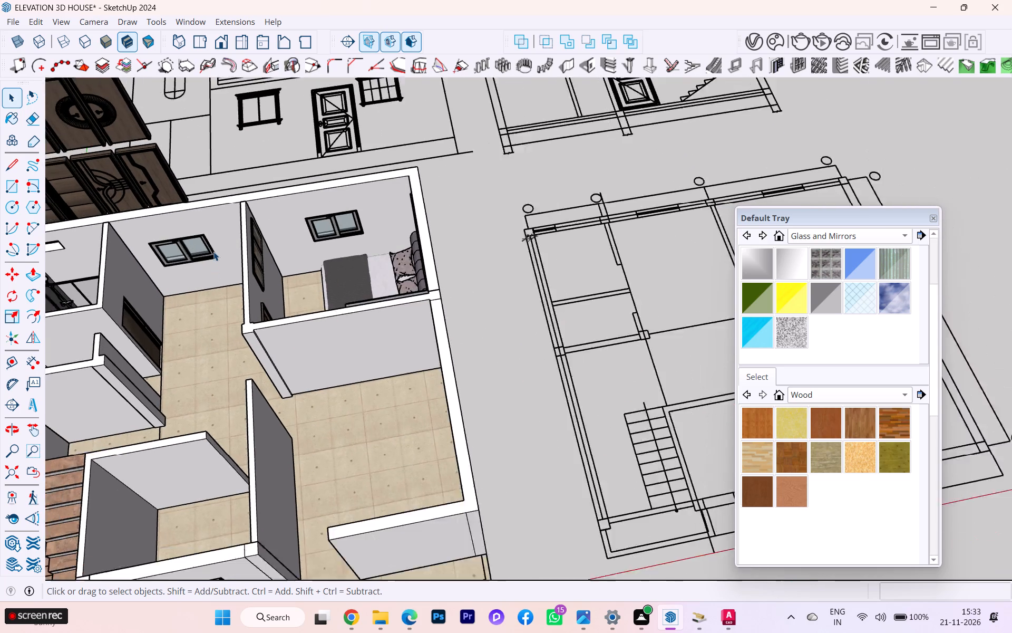
pyautogui.scroll(-1, 213, 252)
pyautogui.moveTo(210, 256); pyautogui.dragTo(186, 280, button='middle')
pyautogui.scroll(-2, 705, 249)
pyautogui.scroll(1, 705, 250)
pyautogui.scroll(-2, 705, 250)
pyautogui.moveTo(665, 261); pyautogui.dragTo(401, 373, button='middle')
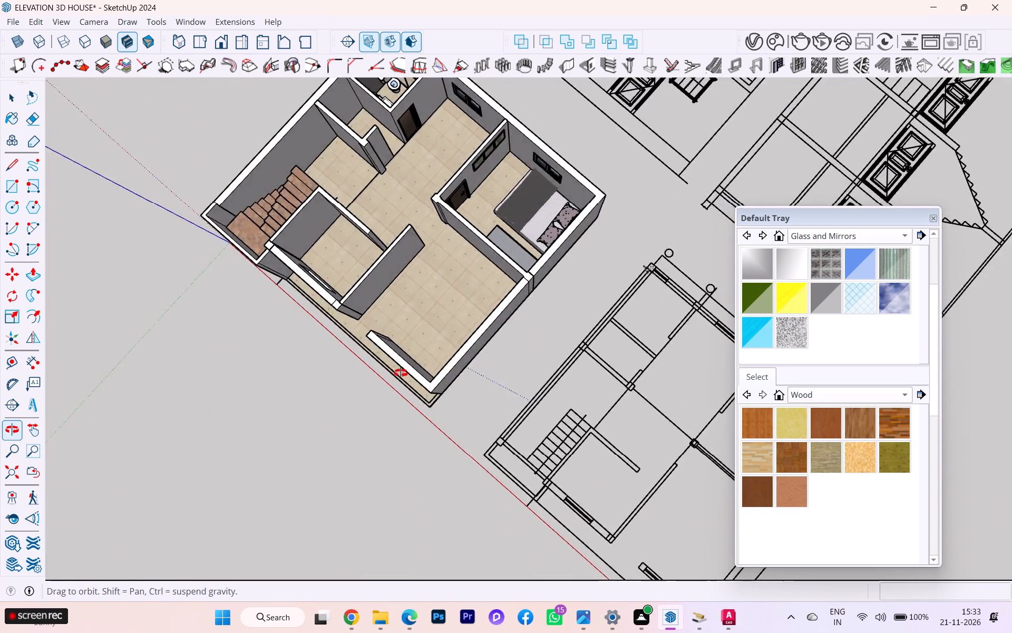
pyautogui.moveTo(401, 373); pyautogui.dragTo(629, 319, button='middle')
pyautogui.scroll(5, 423, 286)
pyautogui.scroll(-2, 371, 244)
pyautogui.moveTo(423, 236); pyautogui.dragTo(542, 198, button='middle')
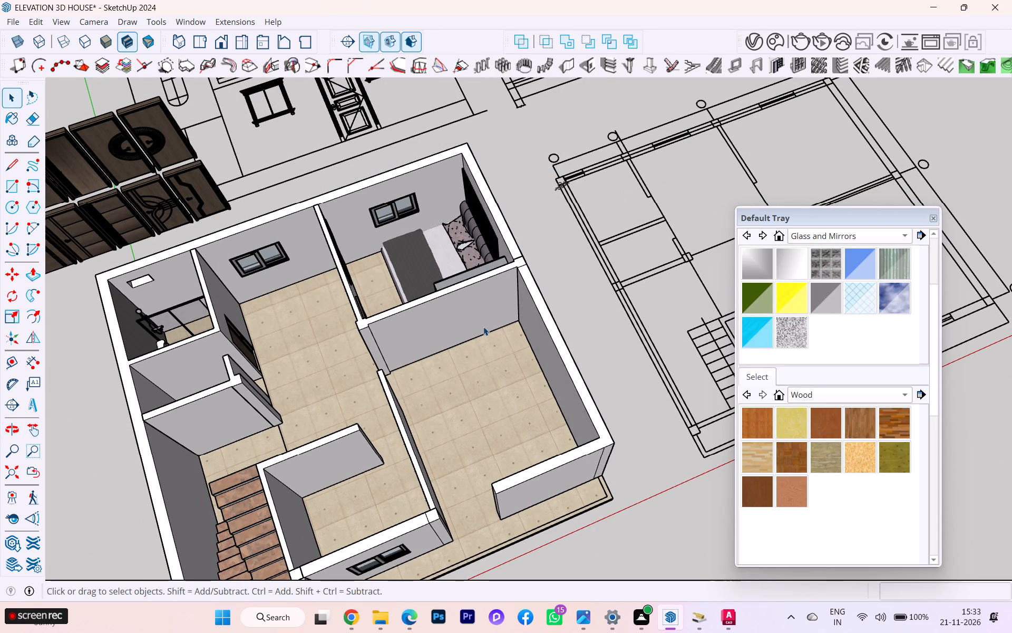
pyautogui.moveTo(504, 357); pyautogui.dragTo(374, 244, button='middle')
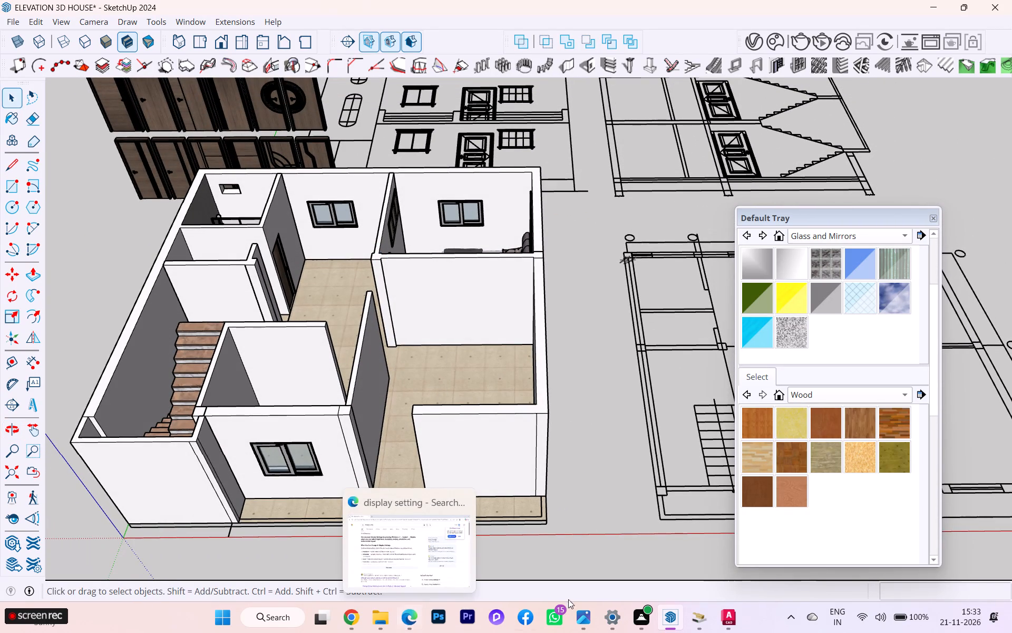
# Compare the AutoCAD floor plans with the model's rooms and door openings, ending back in SketchUp.
pyautogui.click(724, 616)
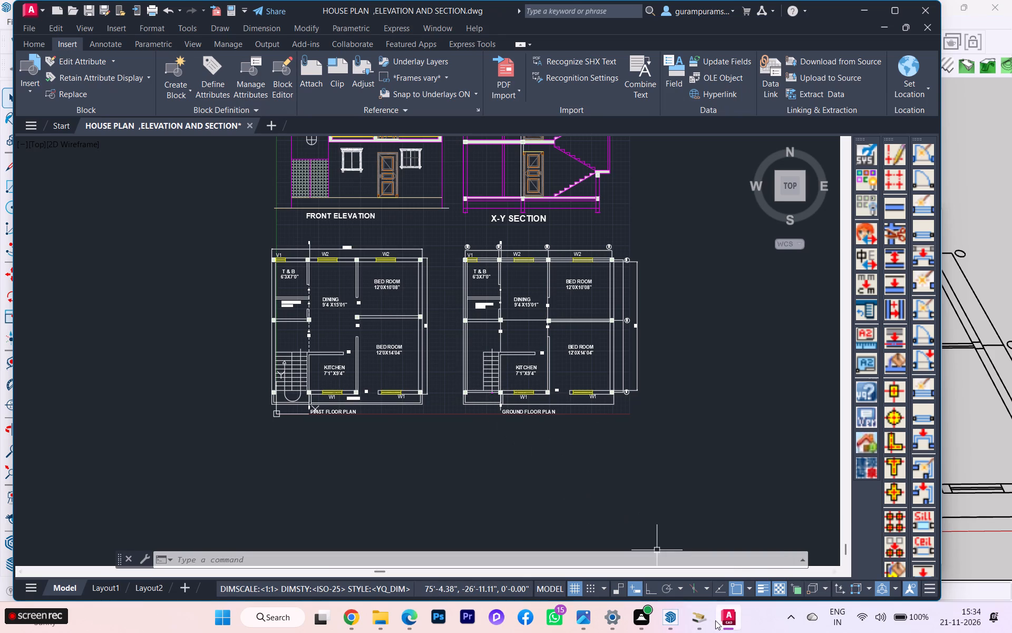
pyautogui.click(669, 625)
pyautogui.scroll(-1, 512, 391)
pyautogui.moveTo(513, 392); pyautogui.dragTo(497, 483, button='middle')
pyautogui.scroll(-1, 504, 452)
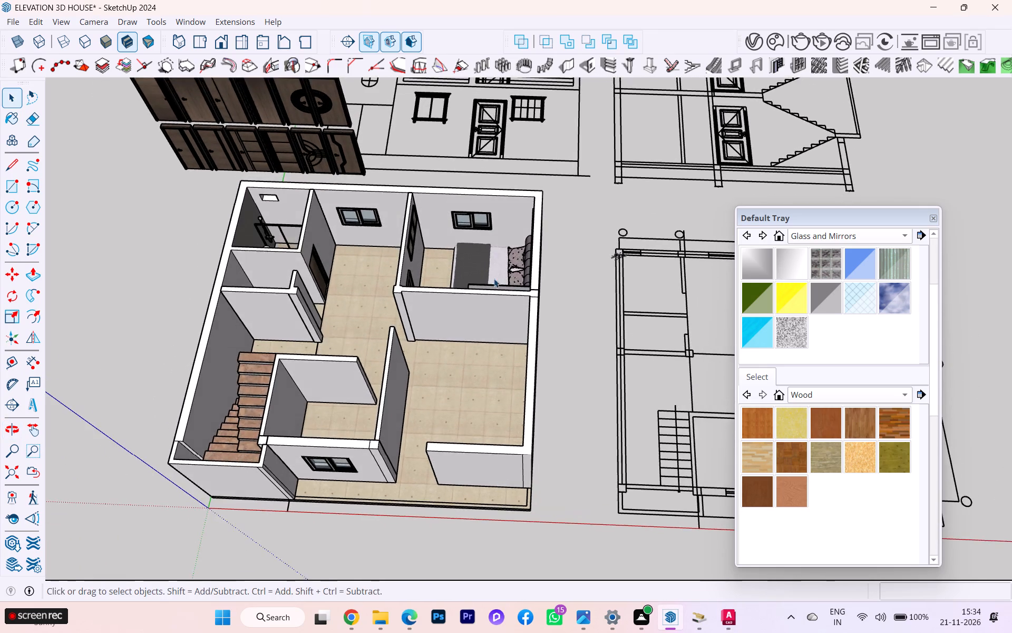
pyautogui.scroll(1, 494, 280)
pyautogui.scroll(-6, 494, 275)
pyautogui.scroll(4, 493, 274)
pyautogui.scroll(-1, 505, 271)
pyautogui.moveTo(505, 279); pyautogui.dragTo(509, 363, button='middle')
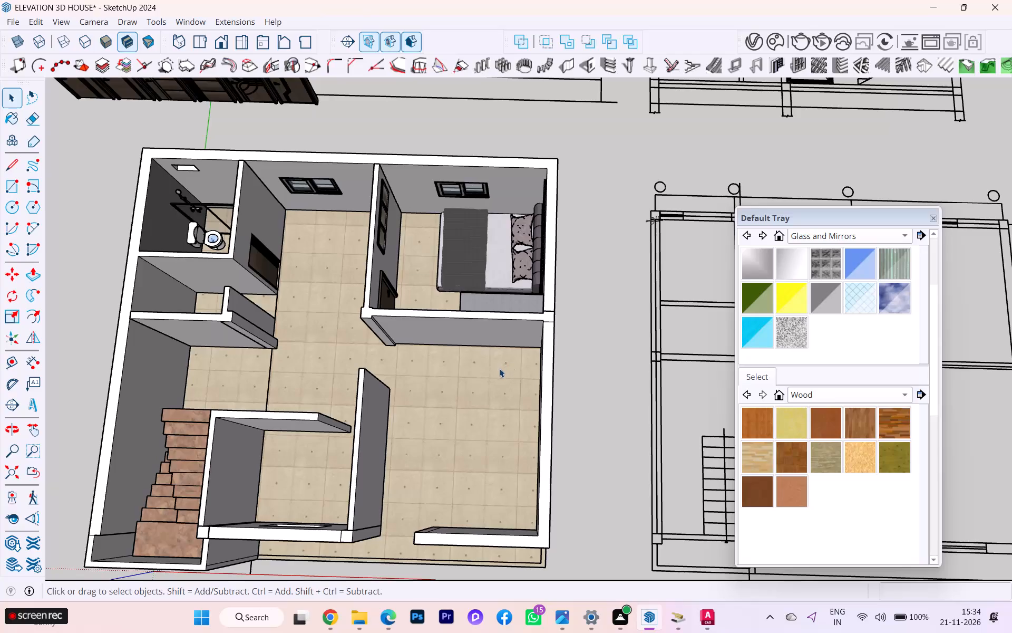
pyautogui.moveTo(499, 368); pyautogui.dragTo(488, 150, button='middle')
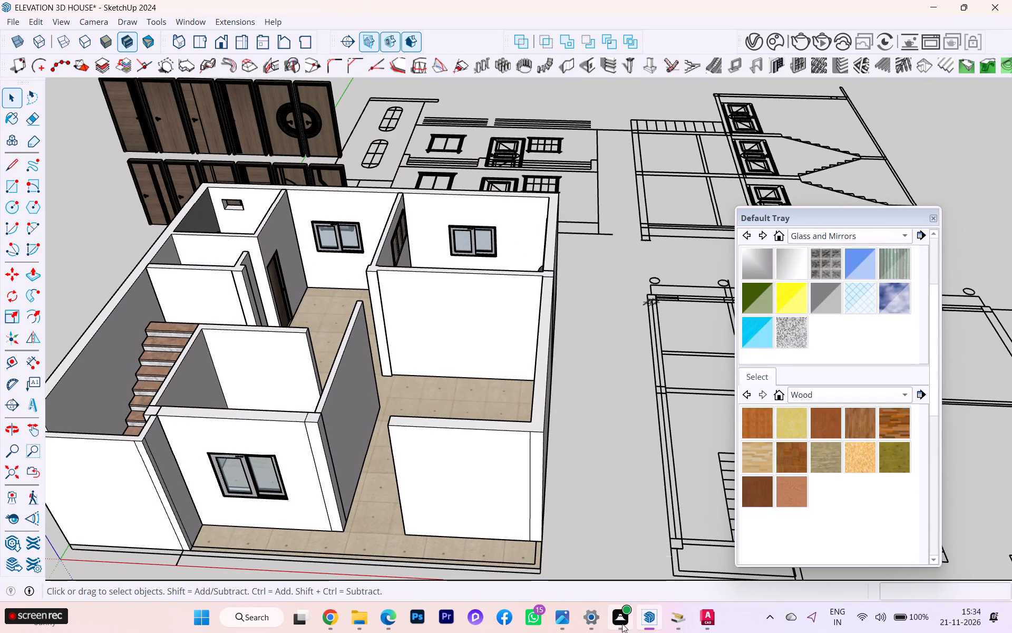
pyautogui.click(646, 621)
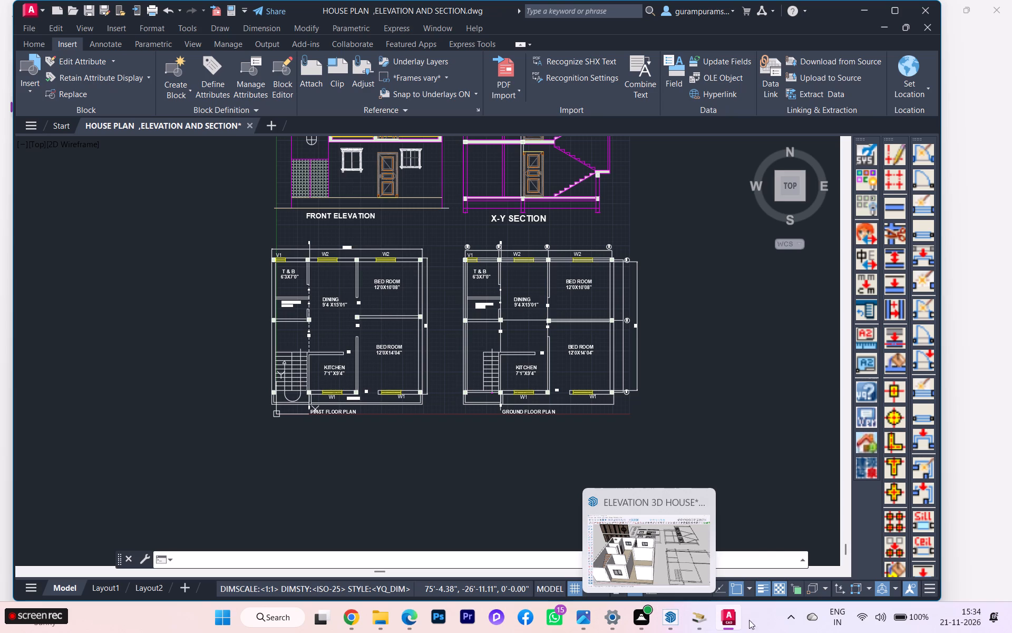
pyautogui.click(713, 569)
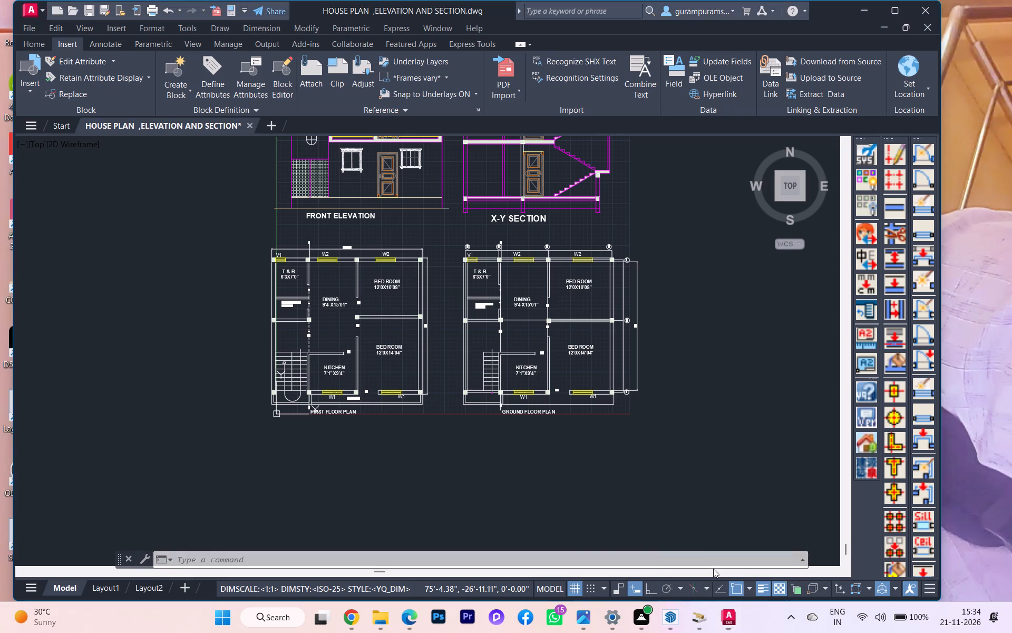
pyautogui.click(667, 615)
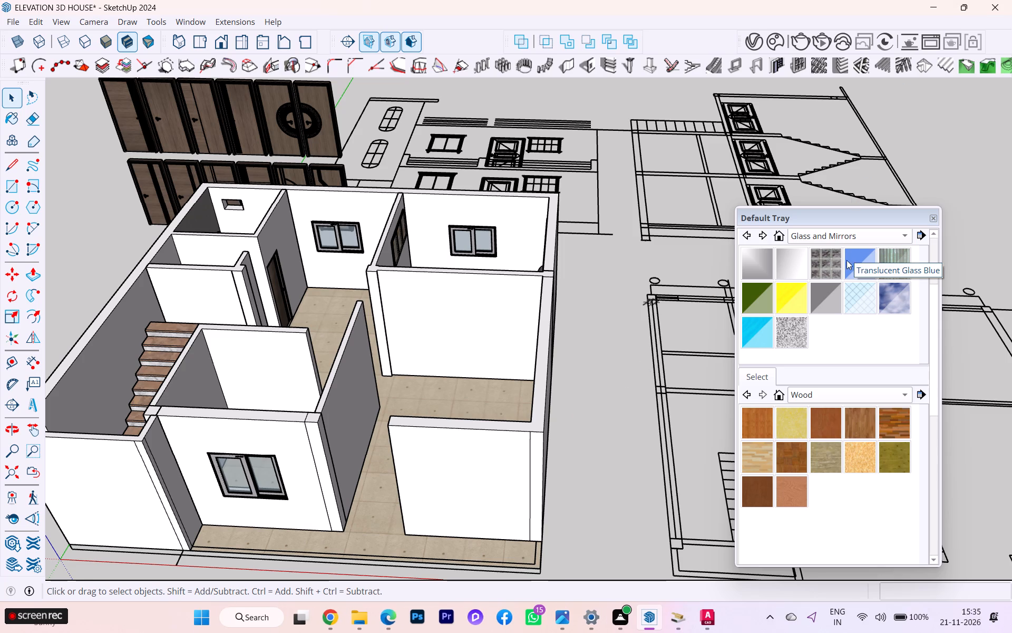
# Open the front bedroom's outer wall for editing and copy its end's top edge 3' straight down at the doorway.
pyautogui.scroll(-1, 843, 265)
pyautogui.scroll(1, 613, 295)
pyautogui.scroll(-1, 630, 303)
pyautogui.moveTo(632, 307); pyautogui.dragTo(657, 346, button='middle')
pyautogui.scroll(2, 443, 523)
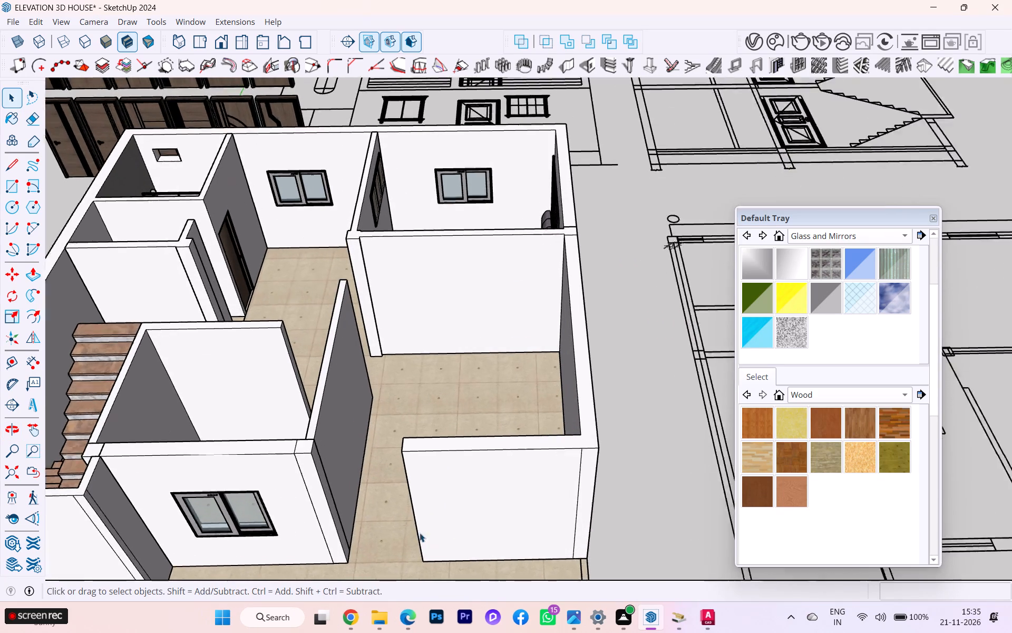
pyautogui.scroll(2, 420, 533)
pyautogui.moveTo(407, 493); pyautogui.dragTo(570, 438, button='middle')
pyautogui.scroll(-1, 563, 422)
pyautogui.scroll(2, 562, 419)
pyautogui.doubleClick(574, 372)
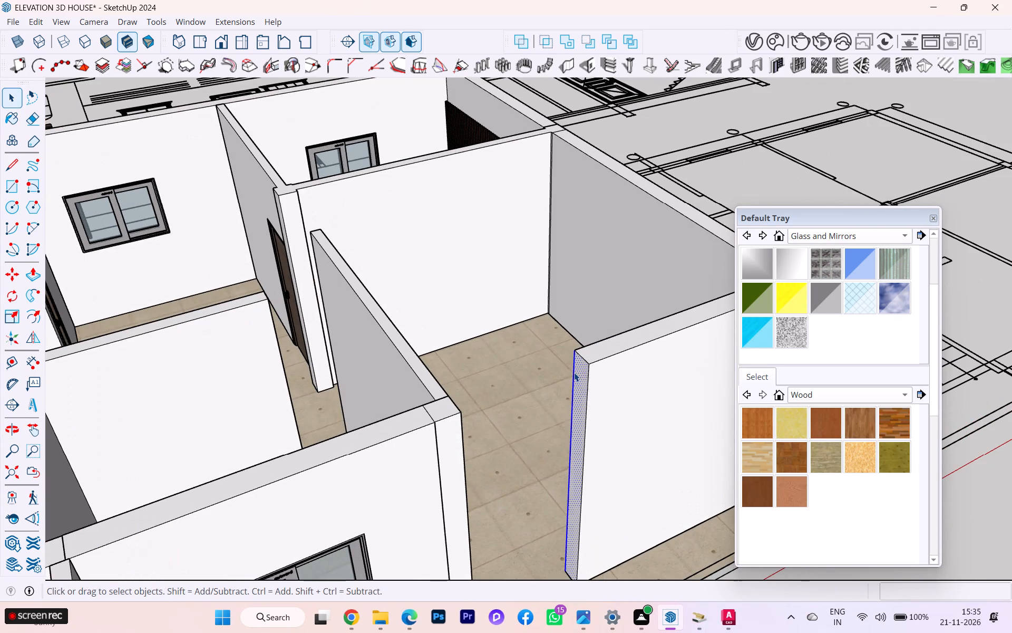
pyautogui.click(587, 362)
pyautogui.press('m')
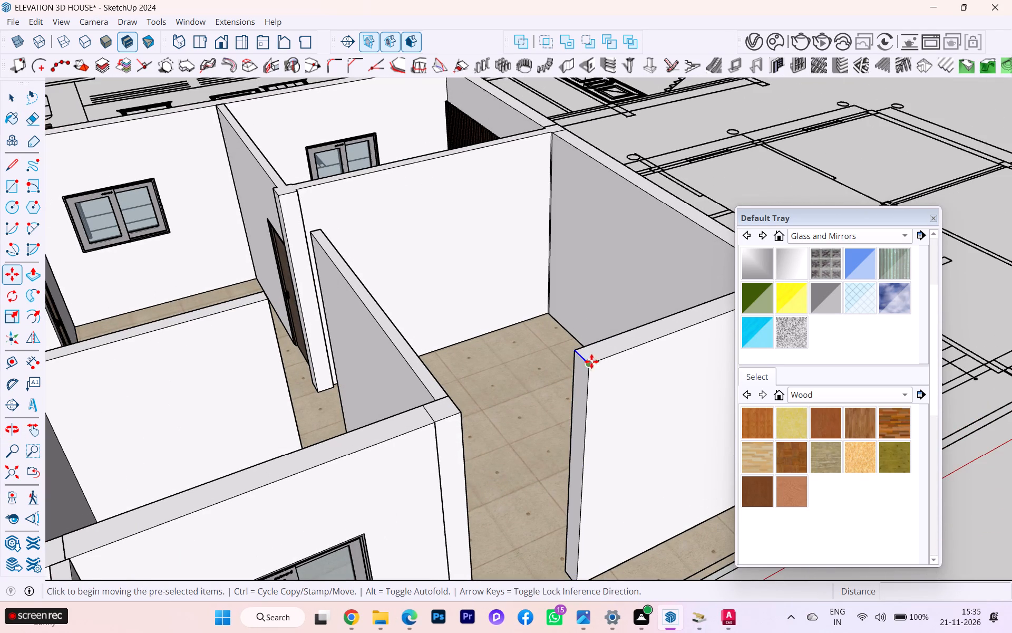
pyautogui.click(589, 366)
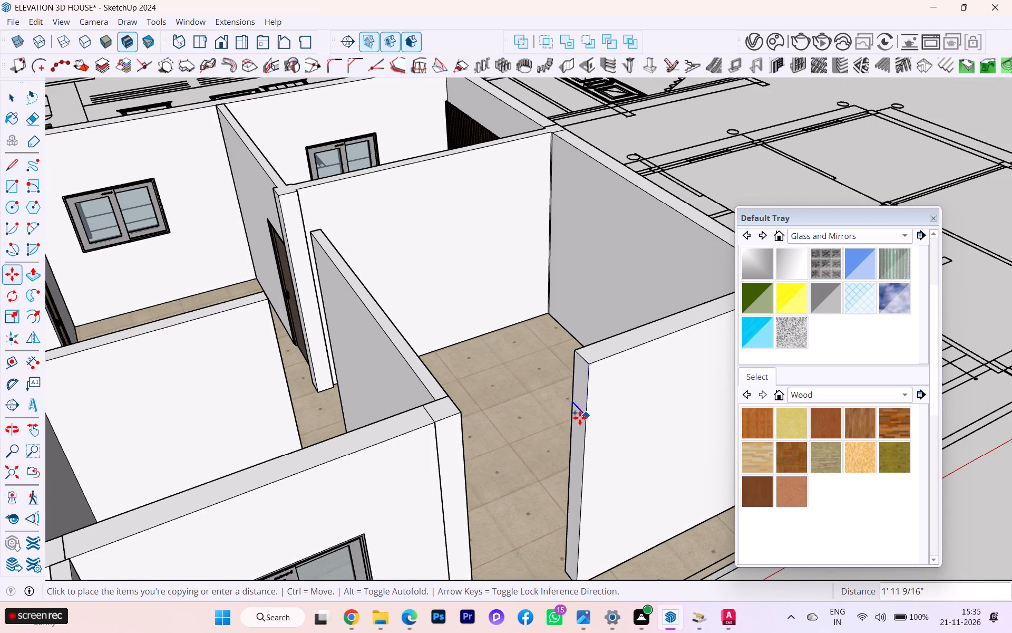
pyautogui.press('Up')
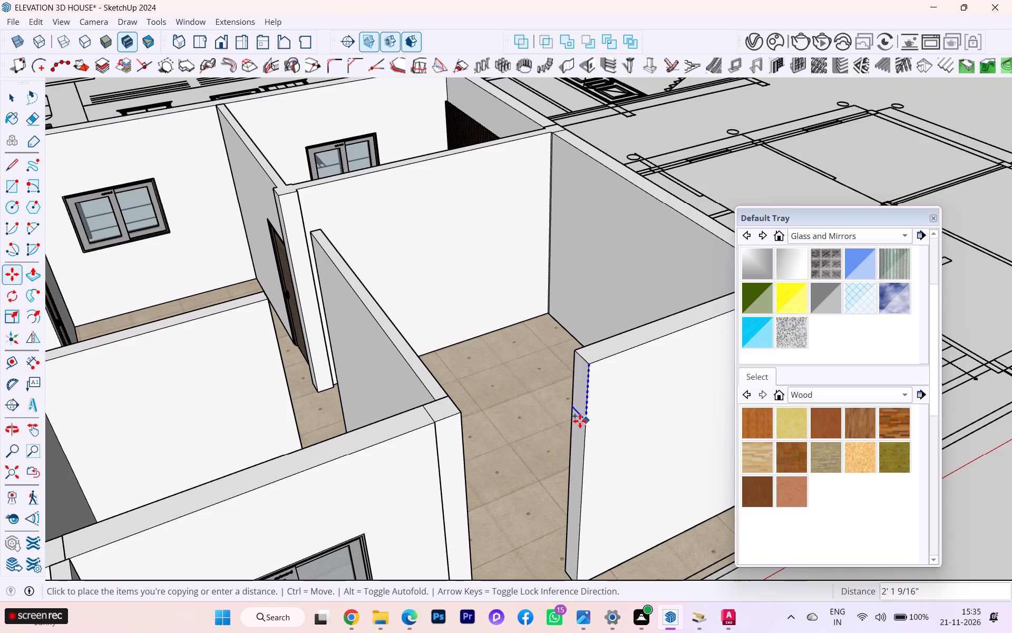
pyautogui.write("3'")
pyautogui.press('Return')
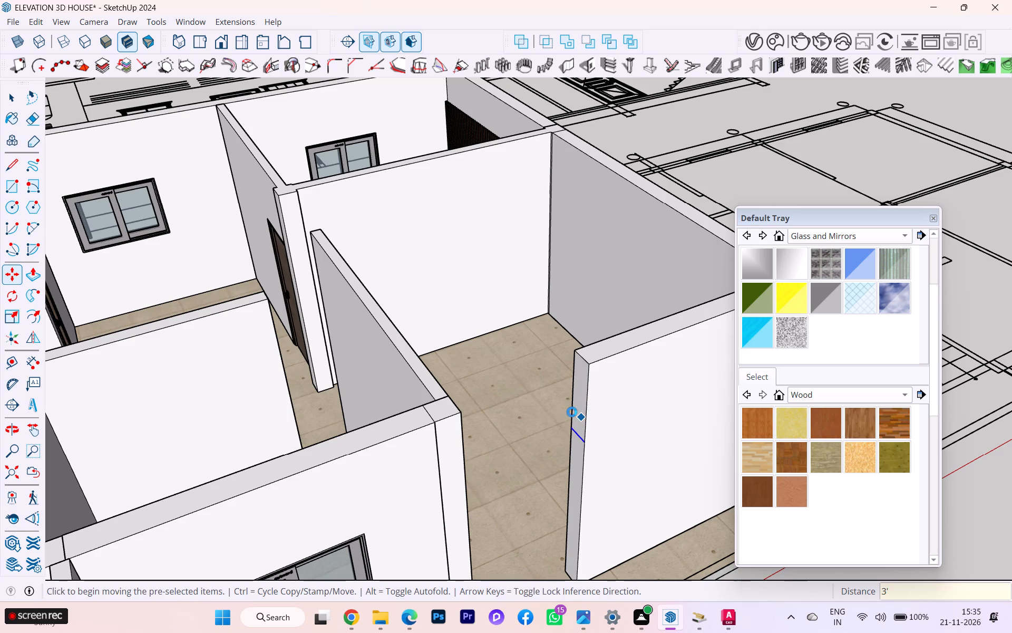
# Push/Pull the upper part of that wall end 4' across the front doorway to the opposite wall, forming the lintel.
pyautogui.press('p')
pyautogui.click(580, 370)
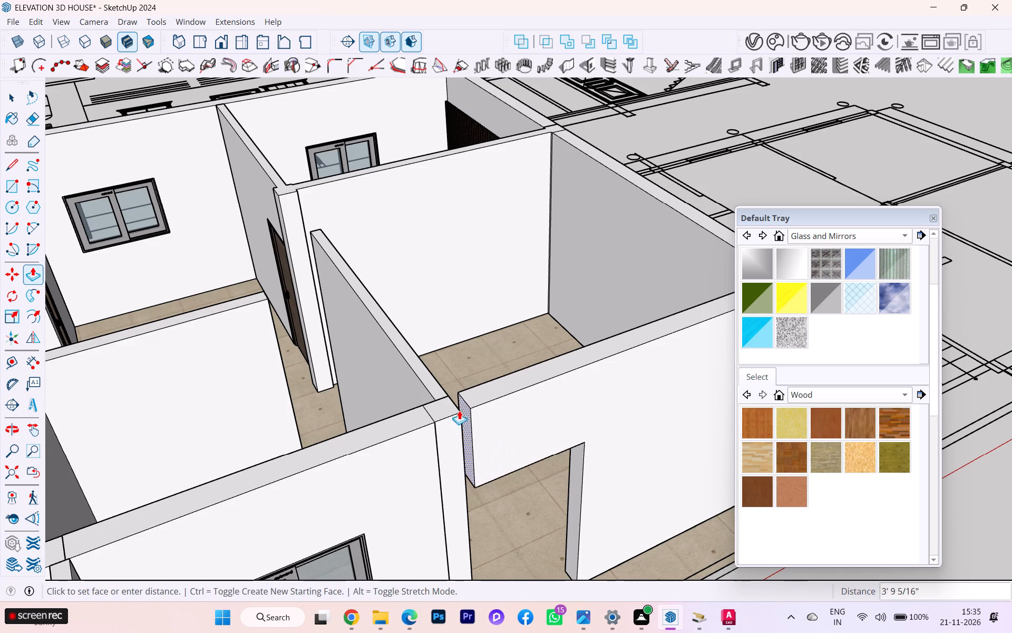
pyautogui.click(454, 405)
pyautogui.scroll(-2, 542, 371)
pyautogui.moveTo(542, 371); pyautogui.dragTo(434, 376, button='middle')
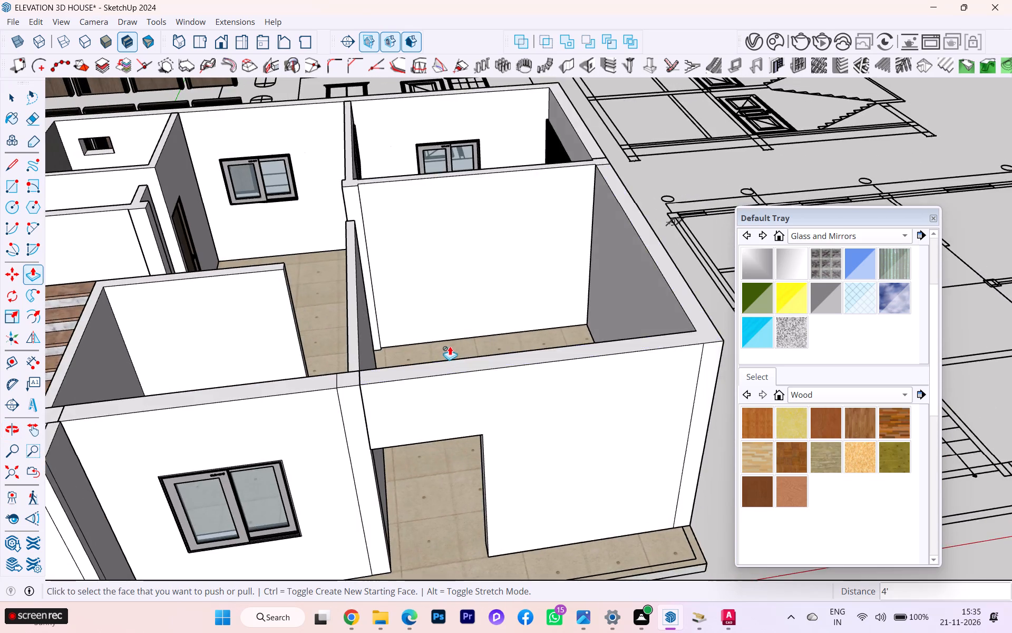
pyautogui.scroll(-5, 452, 346)
pyautogui.scroll(1, 453, 347)
pyautogui.scroll(-1, 453, 348)
pyautogui.scroll(1, 480, 390)
pyautogui.moveTo(480, 396); pyautogui.dragTo(450, 408, button='middle')
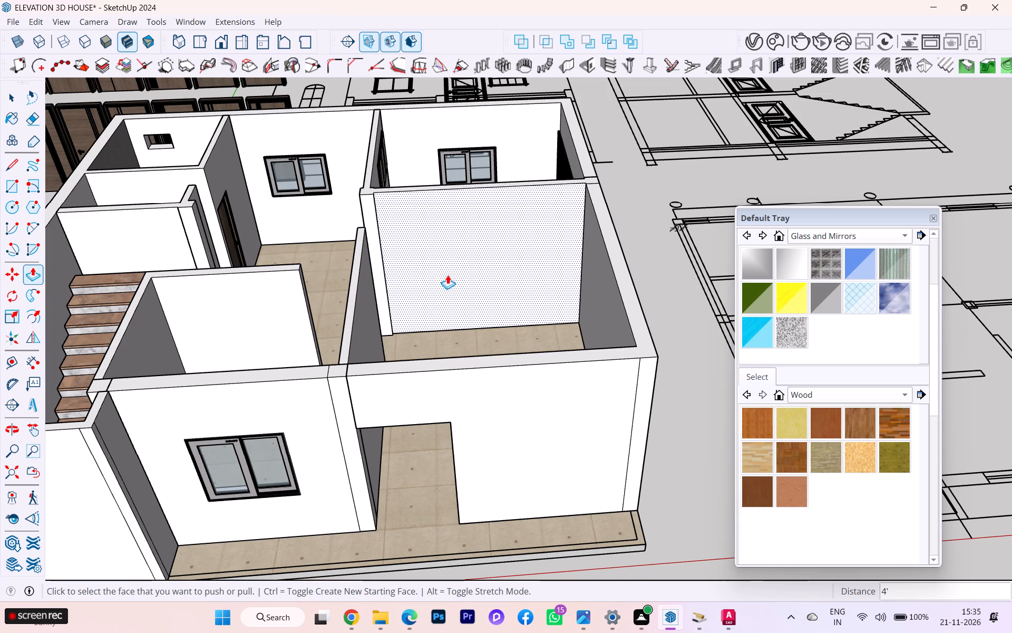
pyautogui.scroll(-4, 448, 277)
pyautogui.click(8, 94)
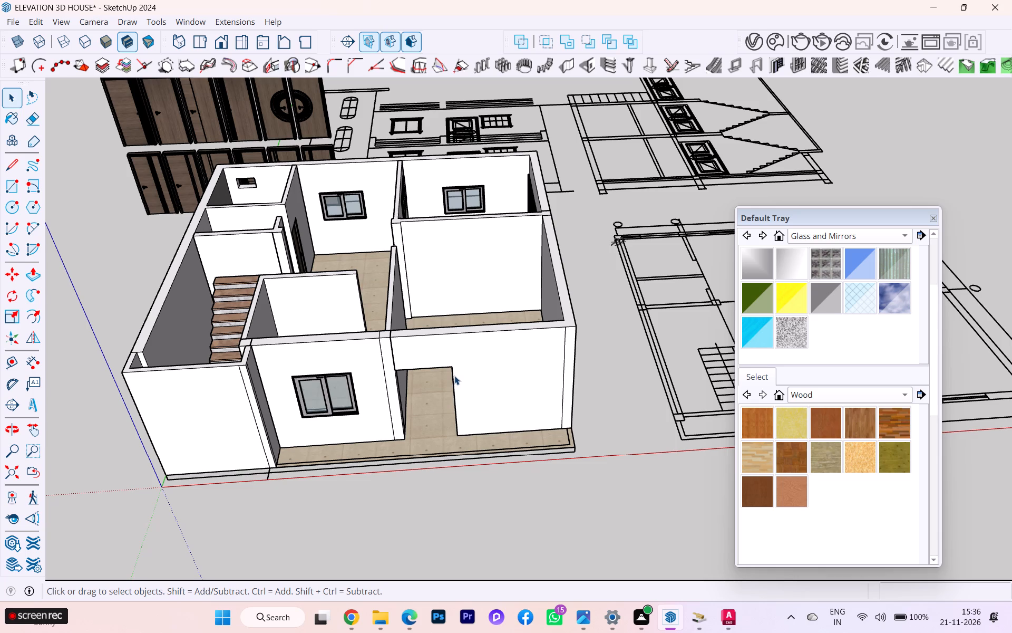
# Open the wall between the dining area and front bedroom, and copy its end's top edge 3' straight down.
pyautogui.scroll(3, 449, 330)
pyautogui.scroll(-1, 438, 346)
pyautogui.moveTo(438, 346); pyautogui.dragTo(420, 385, button='middle')
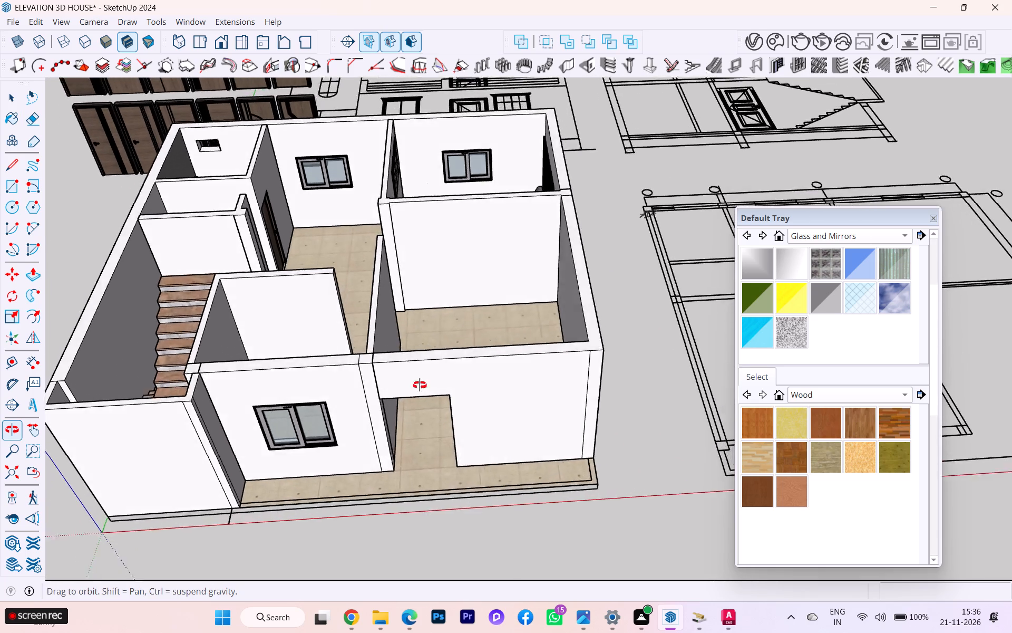
pyautogui.moveTo(420, 385); pyautogui.dragTo(396, 397, button='middle')
pyautogui.scroll(1, 396, 397)
pyautogui.scroll(3, 405, 250)
pyautogui.scroll(3, 400, 172)
pyautogui.moveTo(386, 196); pyautogui.dragTo(252, 240, button='middle')
pyautogui.scroll(5, 357, 203)
pyautogui.scroll(-1, 372, 194)
pyautogui.moveTo(372, 194); pyautogui.dragTo(60, 293, button='middle')
pyautogui.scroll(3, 300, 188)
pyautogui.moveTo(345, 159); pyautogui.dragTo(287, 176, button='middle')
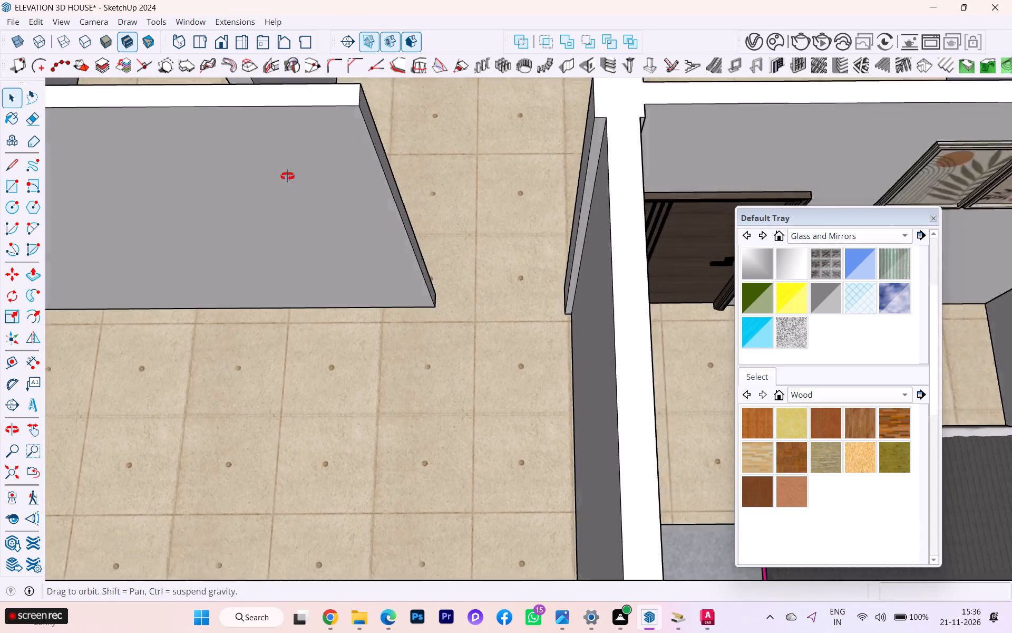
pyautogui.moveTo(287, 176); pyautogui.dragTo(206, 187, button='middle')
pyautogui.scroll(-2, 355, 179)
pyautogui.scroll(4, 433, 106)
pyautogui.click(367, 94)
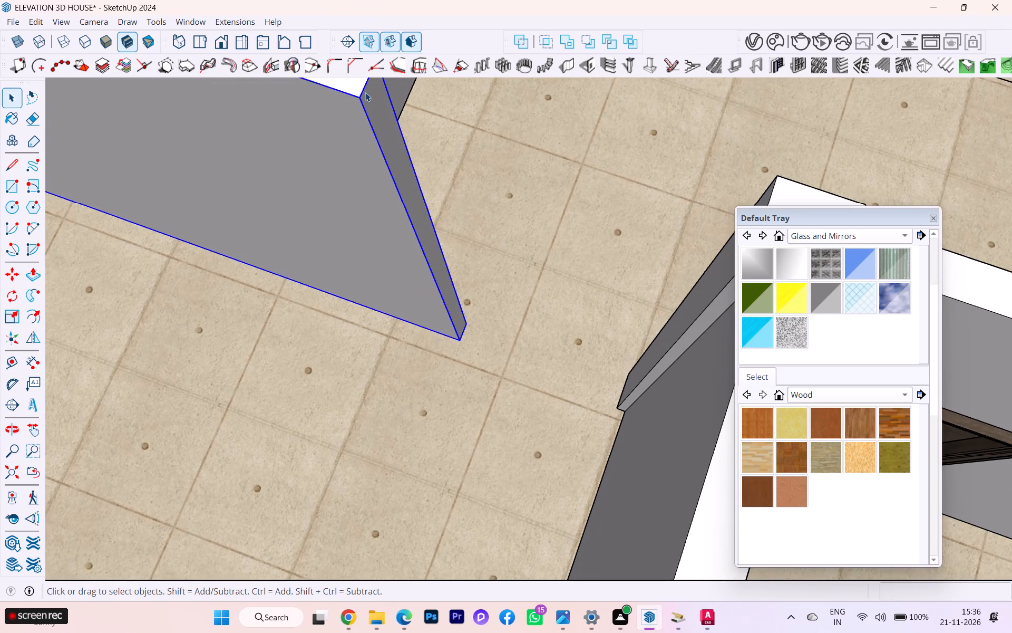
pyautogui.doubleClick(365, 92)
pyautogui.click(364, 93)
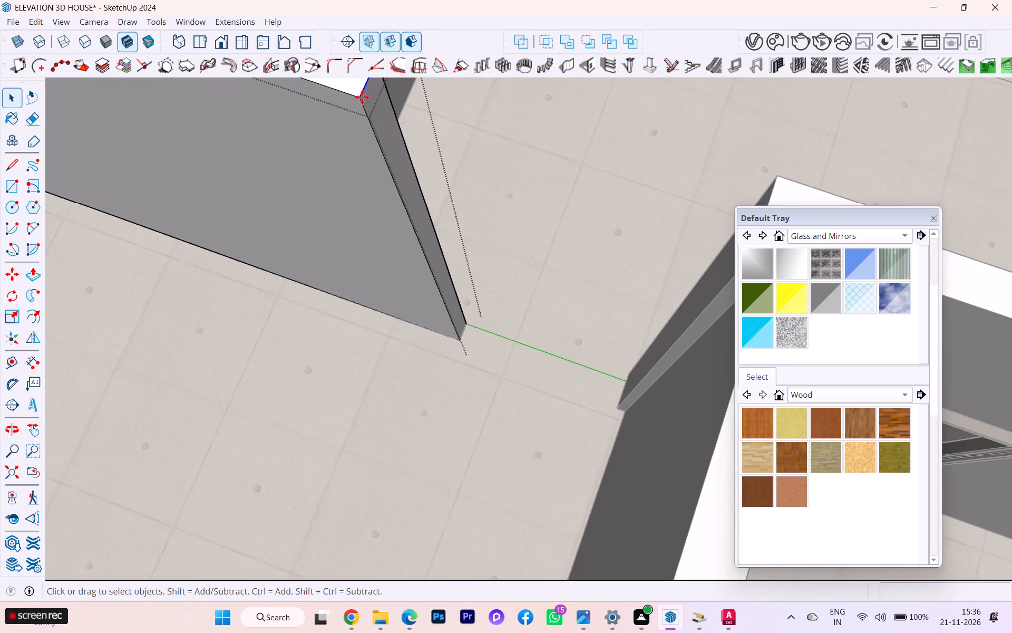
pyautogui.press('m')
pyautogui.click(359, 109)
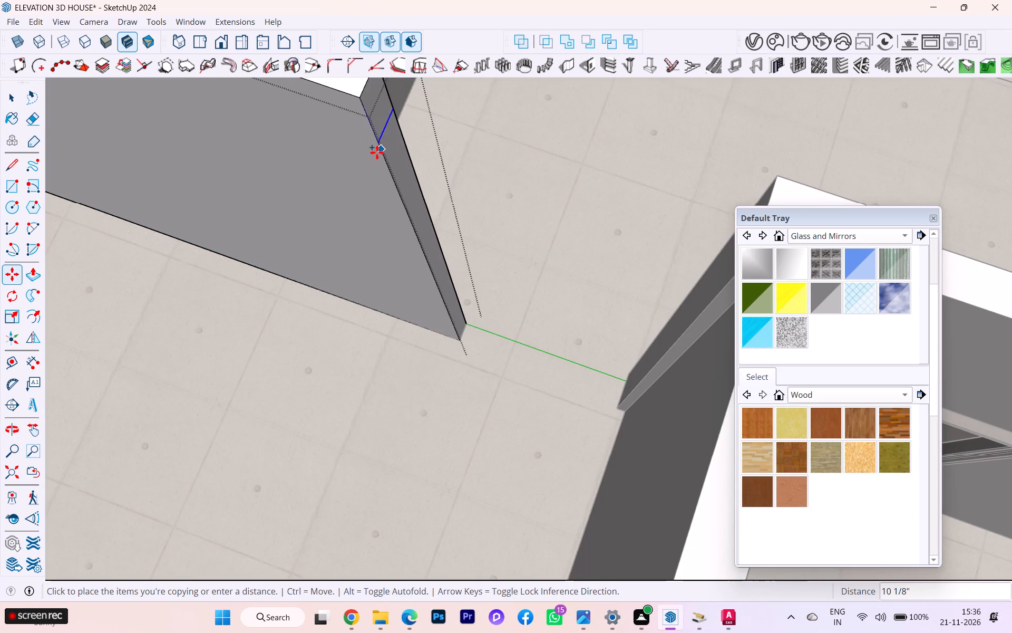
pyautogui.press('Up')
pyautogui.write("3'")
pyautogui.press('Return')
# Push/Pull the upper part of this wall end 3' 6" across the front bedroom's inner doorway to form its lintel.
pyautogui.press('p')
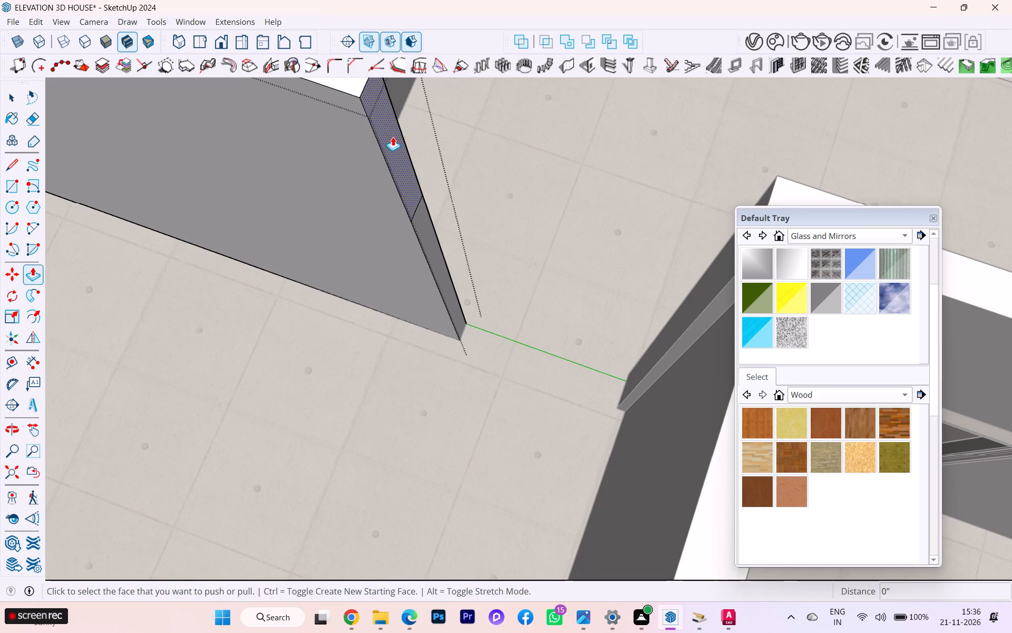
pyautogui.click(391, 137)
pyautogui.scroll(-5, 562, 155)
pyautogui.scroll(1, 548, 154)
pyautogui.scroll(-1, 548, 154)
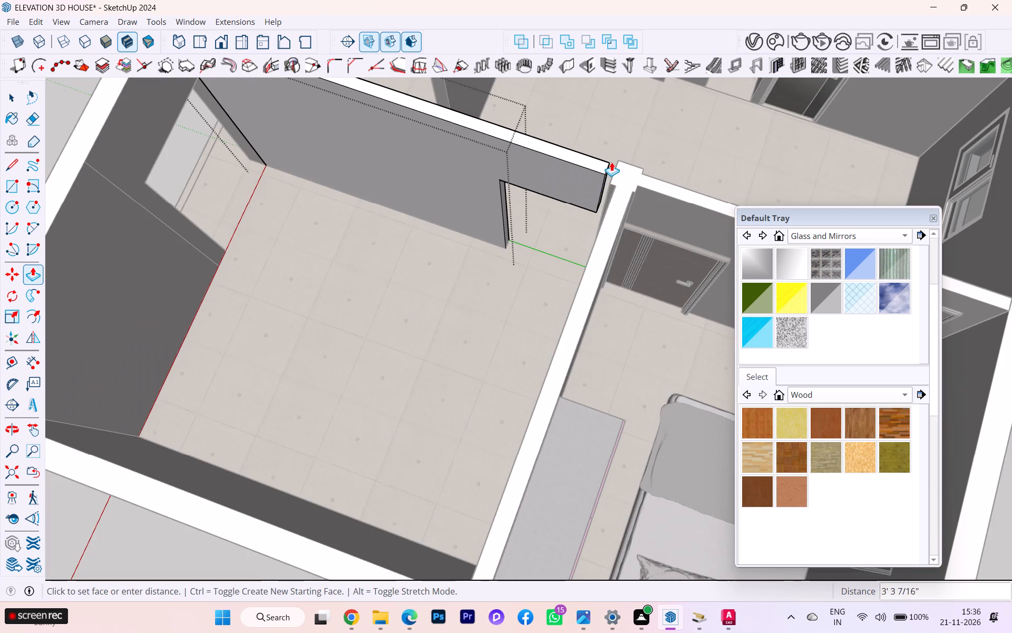
pyautogui.click(617, 171)
pyautogui.scroll(-1, 575, 174)
pyautogui.moveTo(575, 174); pyautogui.dragTo(768, 99, button='middle')
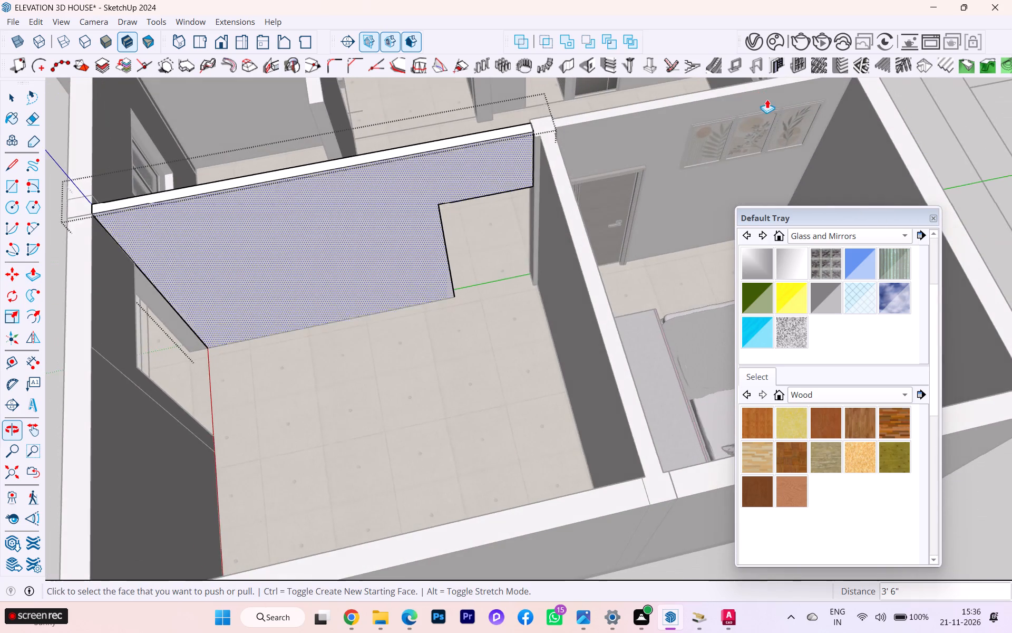
# Finish editing the wall between the dining area and front bedroom and return to the whole model.
pyautogui.scroll(-1, 762, 119)
pyautogui.scroll(1, 766, 120)
pyautogui.scroll(-4, 770, 123)
pyautogui.moveTo(660, 137); pyautogui.dragTo(1011, 35, button='middle')
pyautogui.scroll(-2, 750, 82)
pyautogui.scroll(1, 696, 95)
pyautogui.scroll(-2, 693, 95)
pyautogui.moveTo(747, 92); pyautogui.dragTo(753, 91, button='middle')
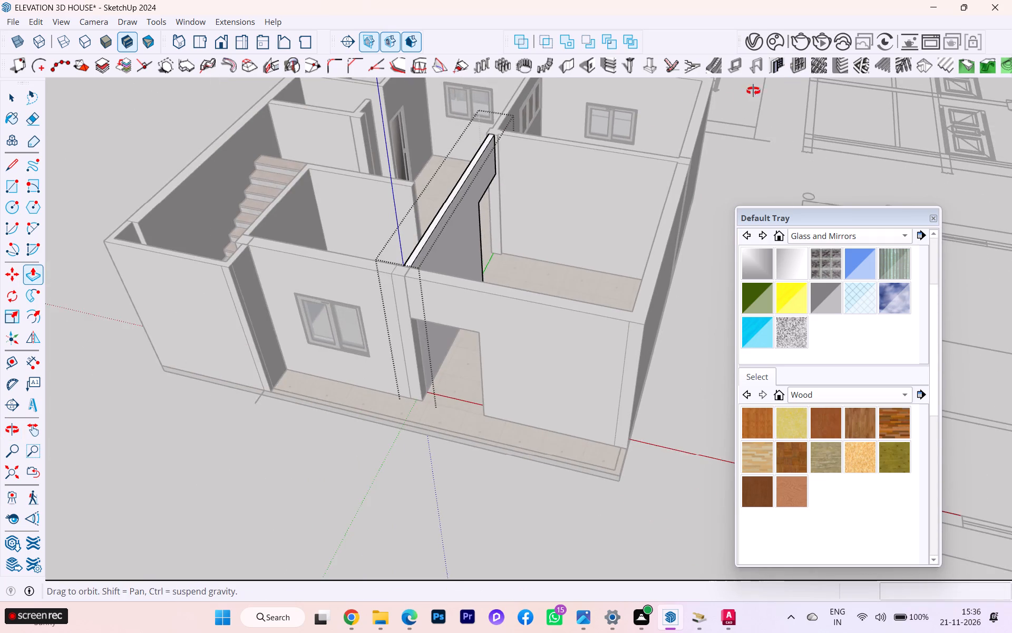
pyautogui.moveTo(753, 91); pyautogui.dragTo(831, 85, button='middle')
pyautogui.click(10, 107)
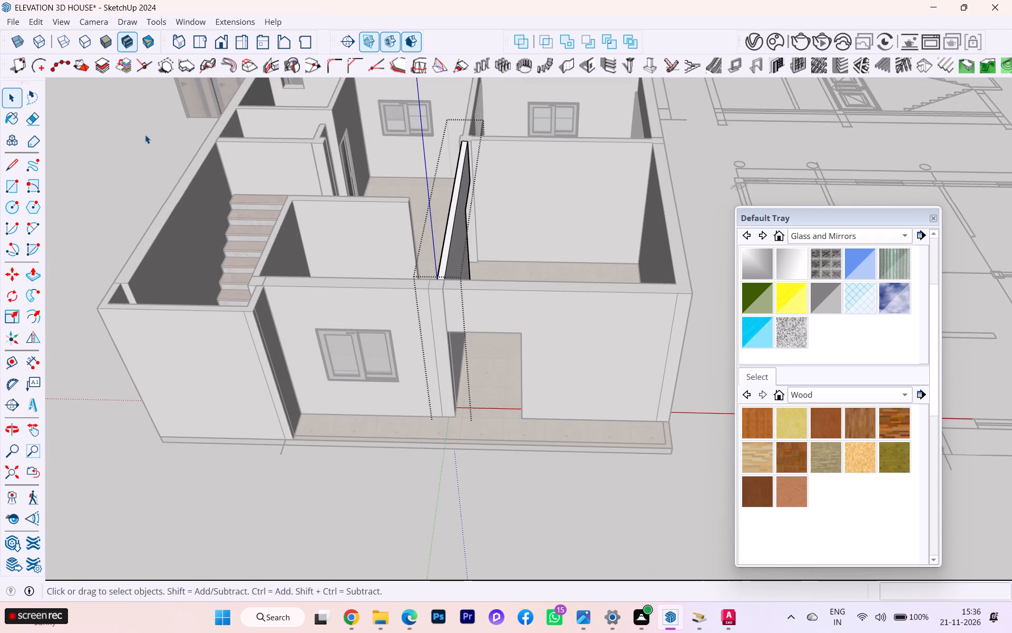
pyautogui.click(129, 146)
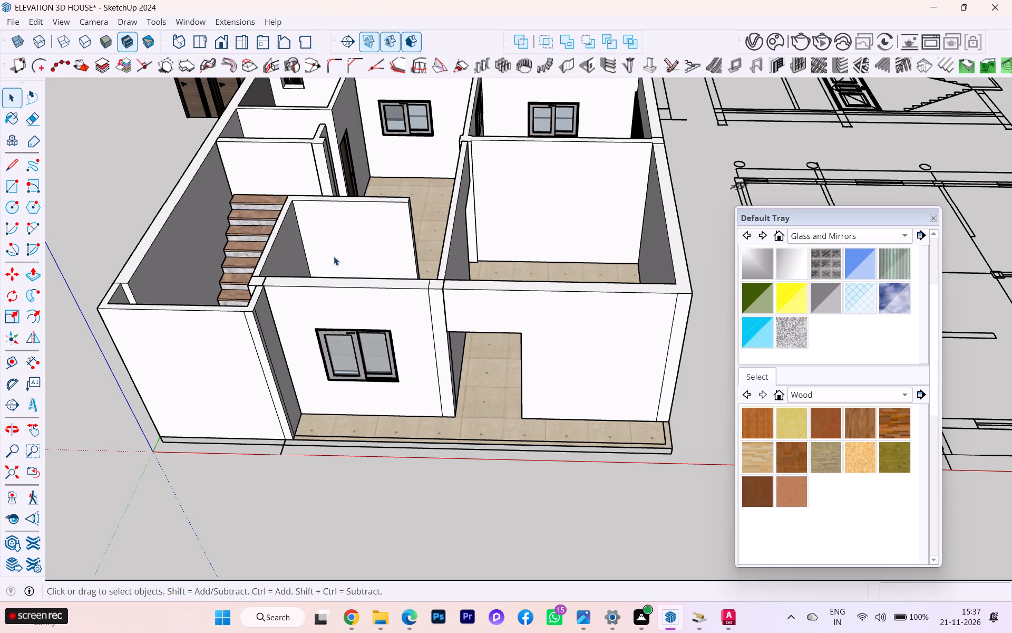
# Examine the wall junction and new lintel beside the front doorway from several angles, up close and from further out.
pyautogui.scroll(-2, 340, 263)
pyautogui.scroll(5, 415, 312)
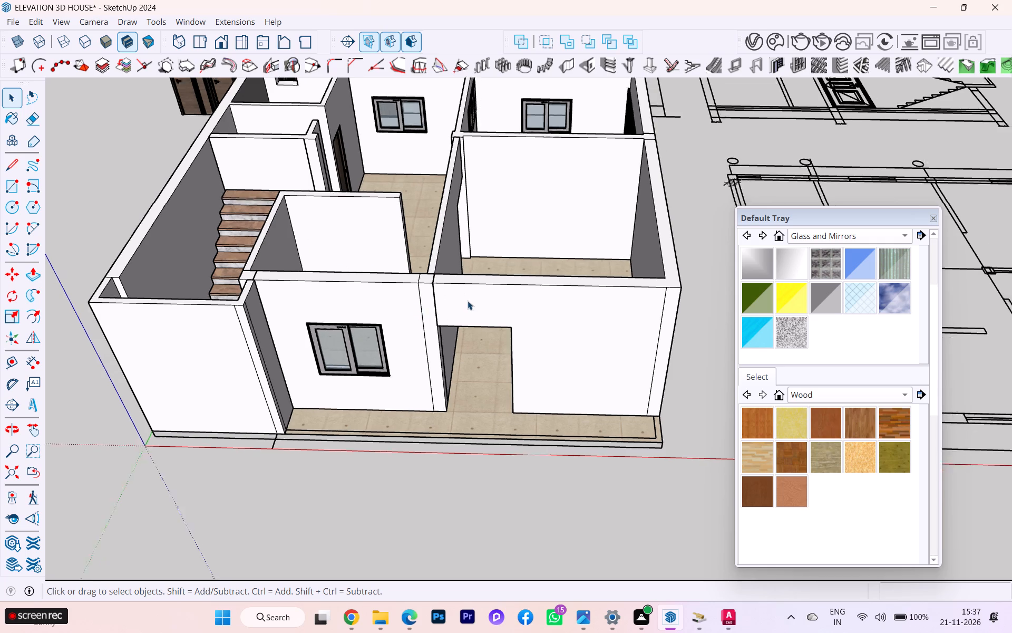
pyautogui.scroll(1, 468, 300)
pyautogui.scroll(-2, 469, 300)
pyautogui.scroll(12, 469, 300)
pyautogui.scroll(-1, 417, 300)
pyautogui.scroll(1, 410, 299)
pyautogui.scroll(-2, 384, 274)
pyautogui.scroll(6, 384, 274)
pyautogui.scroll(1, 367, 232)
pyautogui.scroll(-4, 366, 228)
pyautogui.scroll(3, 366, 227)
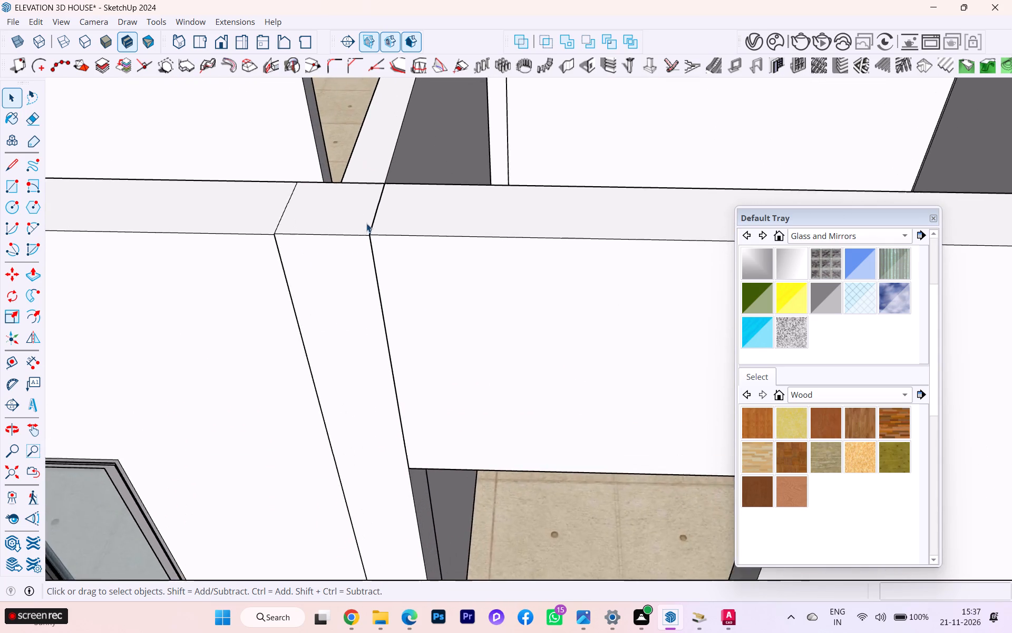
pyautogui.scroll(1, 366, 223)
pyautogui.scroll(-2, 366, 223)
pyautogui.scroll(3, 366, 223)
pyautogui.scroll(-1, 366, 223)
pyautogui.scroll(17, 366, 223)
pyautogui.scroll(-1, 384, 262)
pyautogui.scroll(1, 384, 262)
pyautogui.scroll(-2, 384, 262)
pyautogui.scroll(2, 384, 262)
pyautogui.scroll(-1, 383, 263)
pyautogui.scroll(1, 381, 265)
pyautogui.moveTo(376, 265); pyautogui.dragTo(494, 281, button='middle')
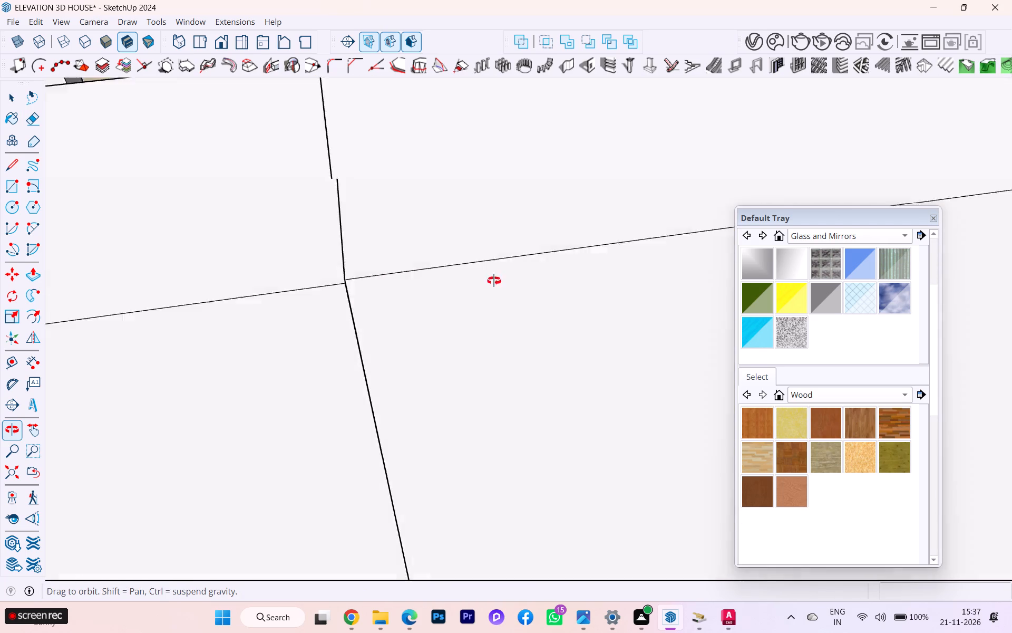
pyautogui.moveTo(494, 281); pyautogui.dragTo(135, 252, button='middle')
pyautogui.scroll(1, 379, 229)
pyautogui.scroll(-1, 386, 226)
pyautogui.scroll(1, 391, 224)
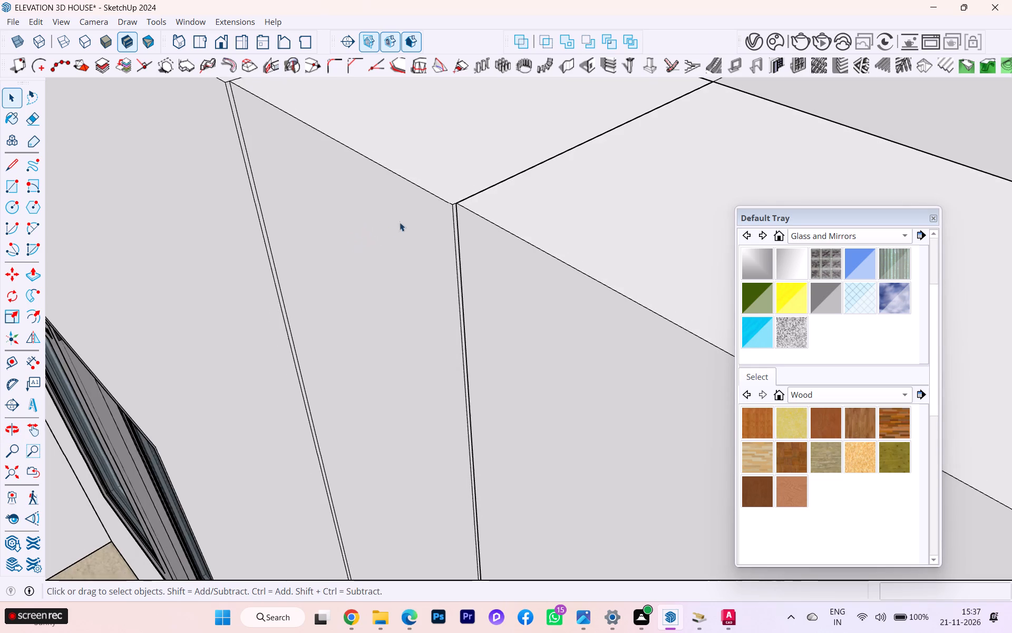
pyautogui.scroll(5, 400, 222)
pyautogui.scroll(-1, 477, 197)
pyautogui.scroll(2, 477, 197)
pyautogui.scroll(-5, 476, 198)
pyautogui.scroll(-6, 425, 220)
pyautogui.scroll(2, 423, 223)
pyautogui.scroll(-1, 423, 223)
pyautogui.scroll(1, 423, 223)
pyautogui.scroll(-3, 420, 227)
pyautogui.scroll(1, 420, 227)
pyautogui.scroll(-2, 420, 227)
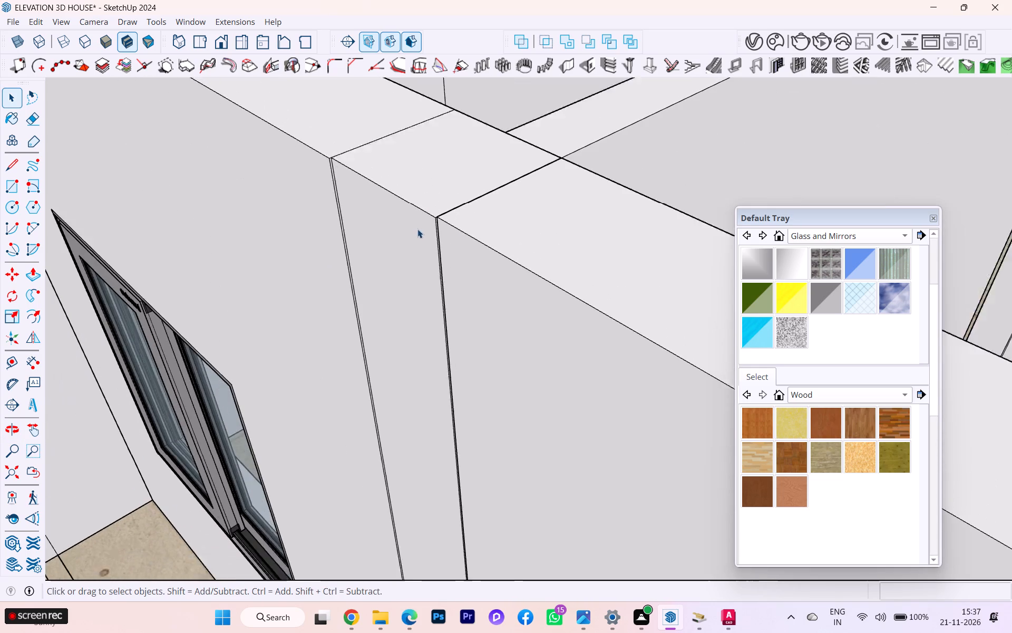
pyautogui.scroll(-4, 417, 229)
pyautogui.moveTo(383, 241); pyautogui.dragTo(557, 230, button='middle')
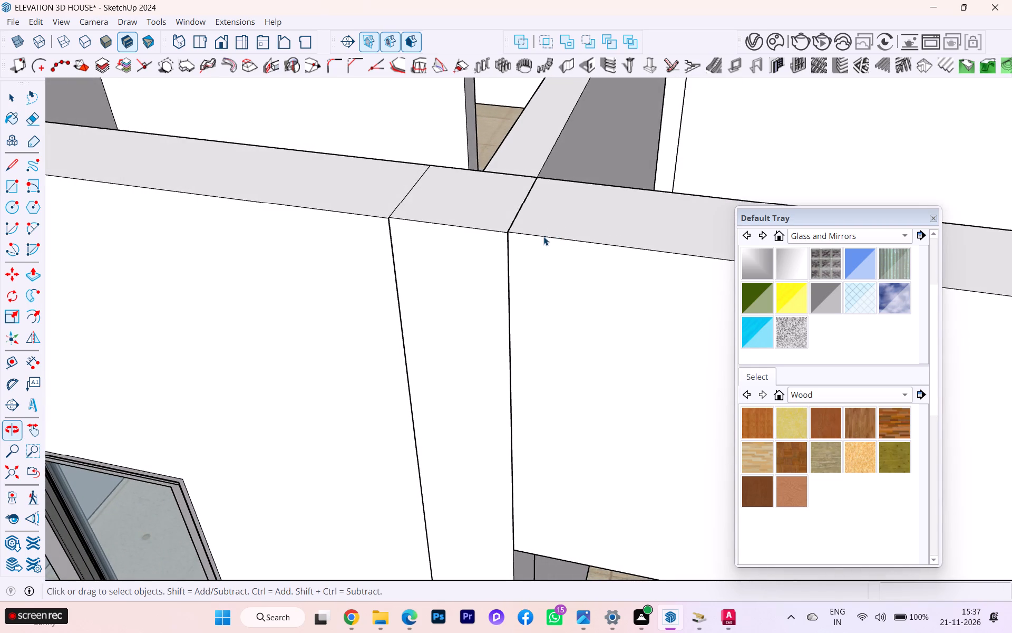
pyautogui.scroll(-4, 455, 247)
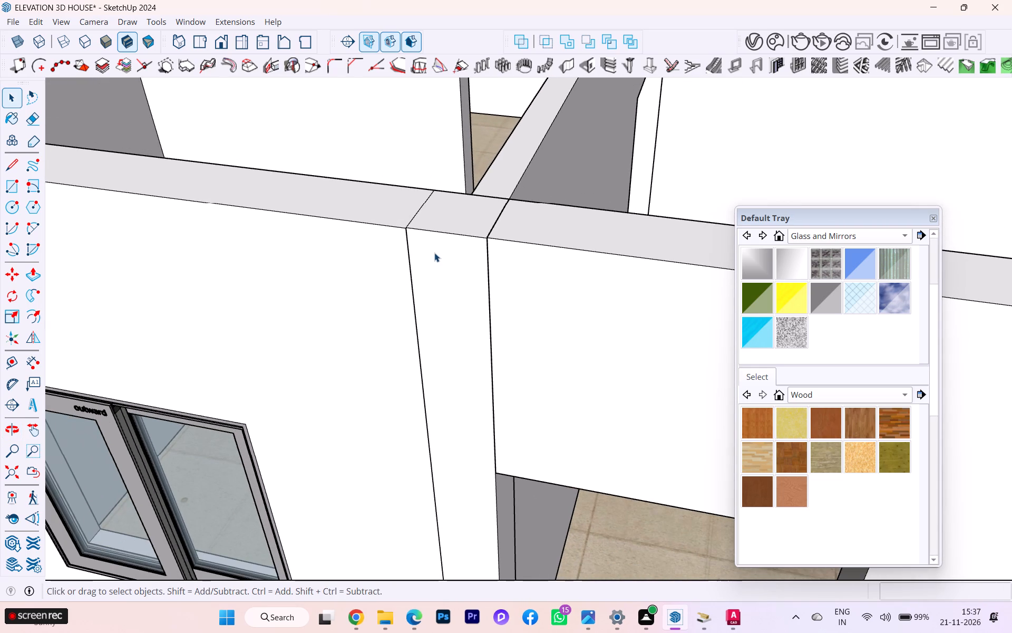
pyautogui.scroll(-2, 434, 253)
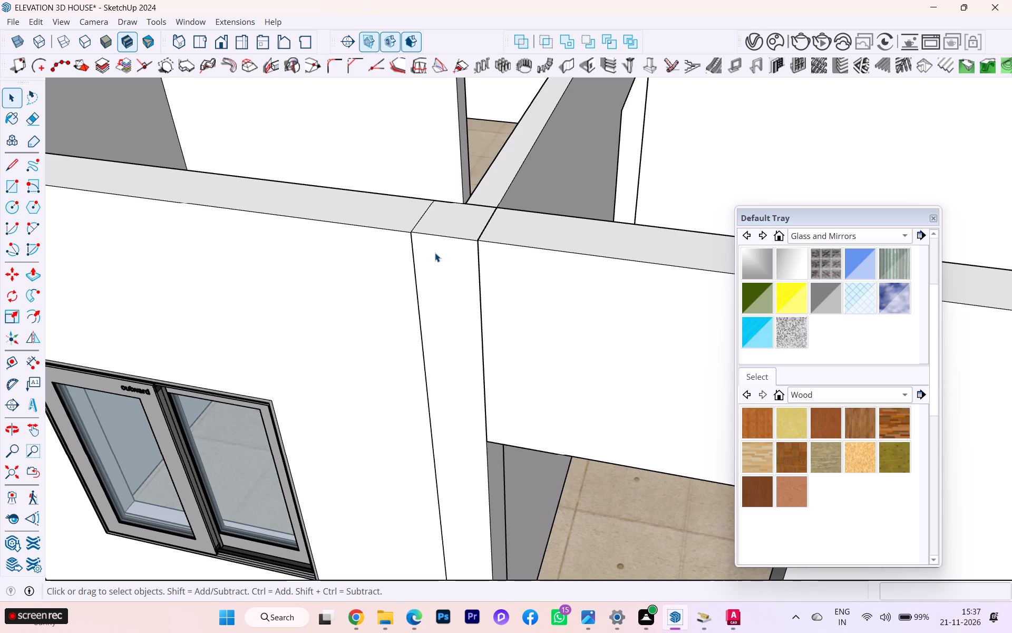
pyautogui.scroll(-5, 432, 255)
pyautogui.scroll(1, 449, 233)
pyautogui.scroll(-1, 449, 233)
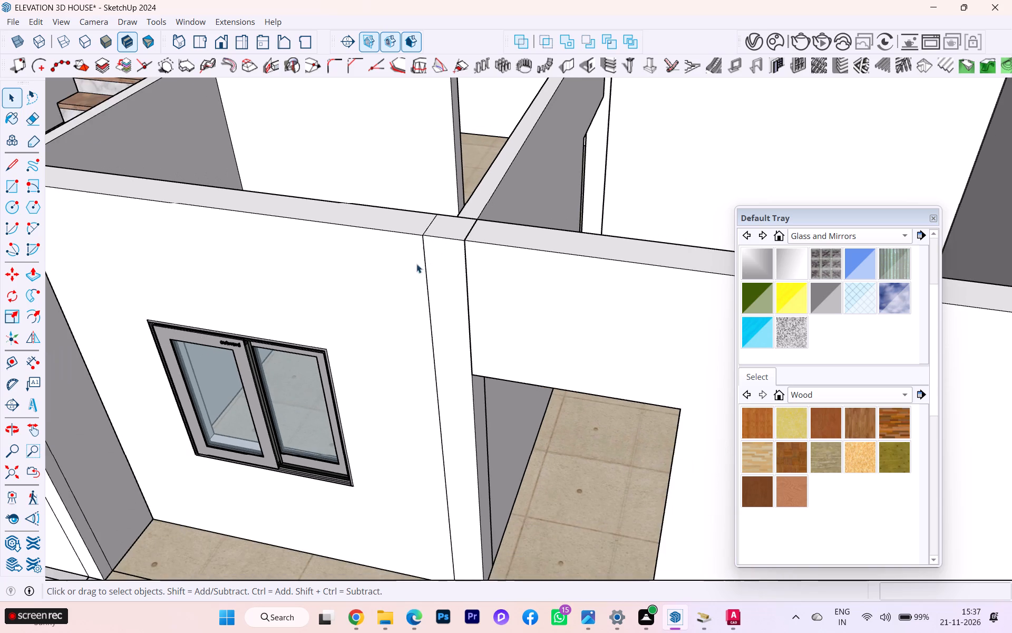
pyautogui.scroll(-1, 395, 276)
pyautogui.scroll(1, 393, 277)
pyautogui.scroll(-6, 392, 278)
pyautogui.scroll(1, 422, 254)
pyautogui.scroll(-4, 422, 254)
pyautogui.scroll(4, 422, 254)
pyautogui.scroll(-4, 422, 254)
pyautogui.scroll(3, 409, 277)
pyautogui.scroll(-2, 408, 277)
pyautogui.scroll(1, 408, 277)
pyautogui.scroll(-2, 408, 277)
# Select all parts of the wooden door in the dining area, including frame, leaf, strips and handle, and group them.
pyautogui.moveTo(409, 276); pyautogui.dragTo(505, 310, button='middle')
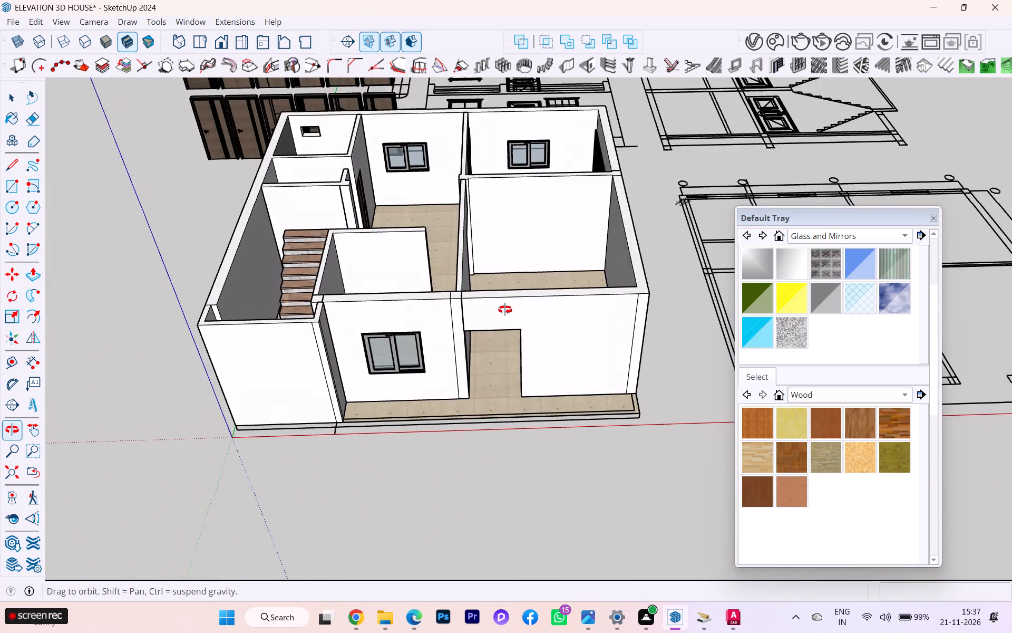
pyautogui.moveTo(505, 310); pyautogui.dragTo(709, 319, button='middle')
pyautogui.scroll(5, 458, 269)
pyautogui.moveTo(419, 262); pyautogui.dragTo(408, 262, button='middle')
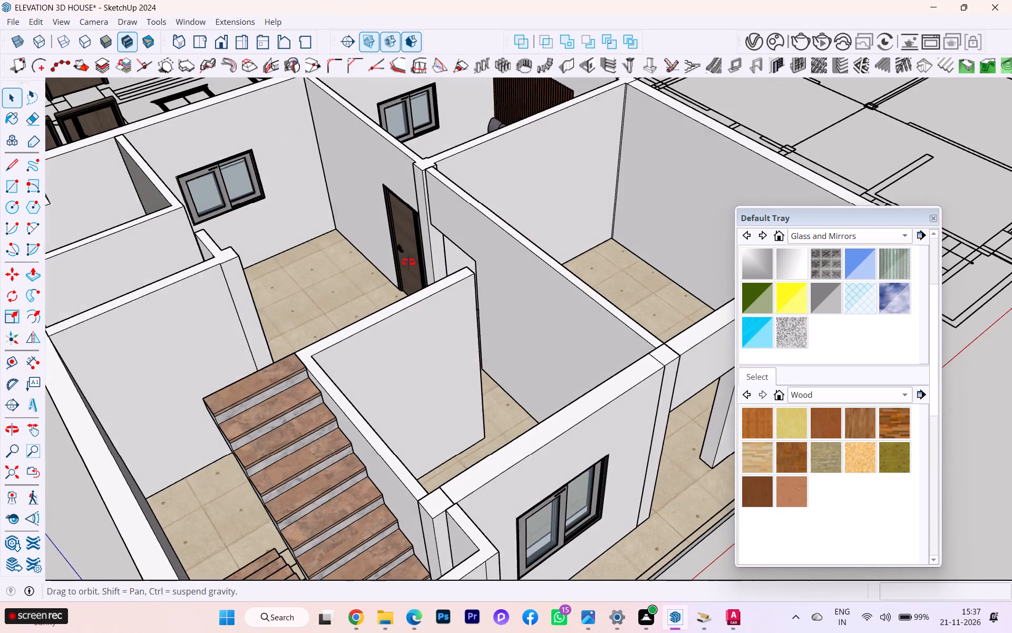
pyautogui.moveTo(408, 262); pyautogui.dragTo(347, 262, button='middle')
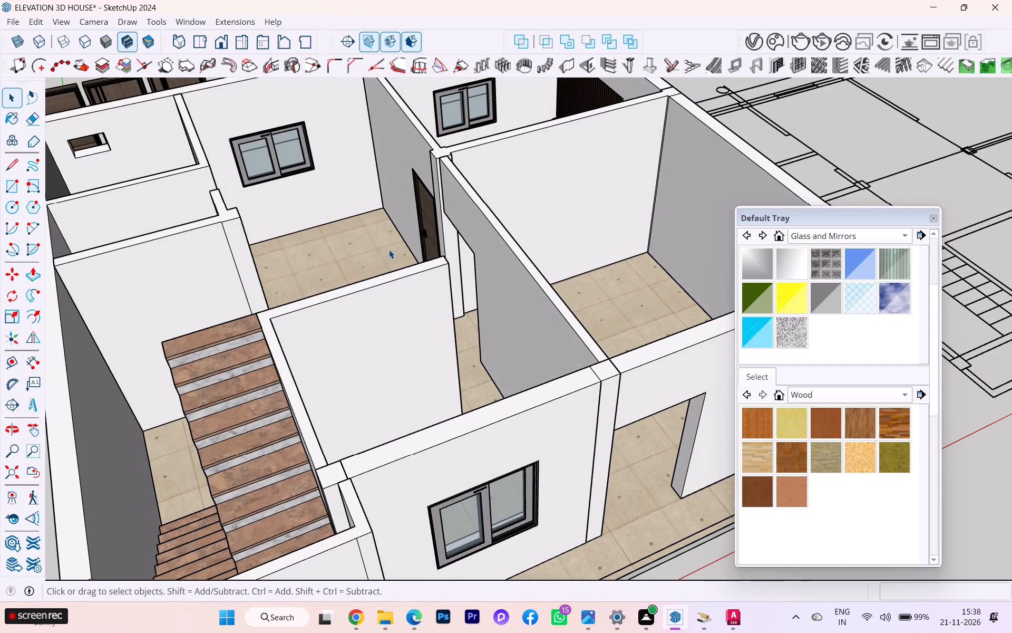
pyautogui.click(426, 219)
pyautogui.scroll(-1, 429, 217)
pyautogui.moveTo(440, 217); pyautogui.dragTo(542, 217, button='middle')
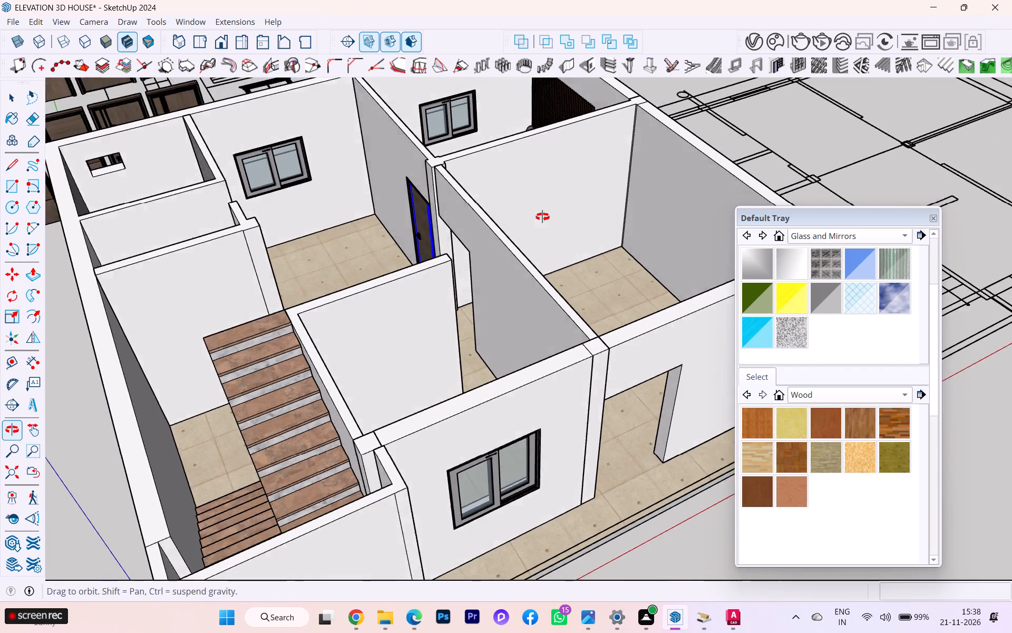
pyautogui.moveTo(542, 217); pyautogui.dragTo(639, 215, button='middle')
pyautogui.scroll(4, 379, 240)
pyautogui.keyDown('ctrl'); pyautogui.click(397, 307); pyautogui.keyUp('ctrl')
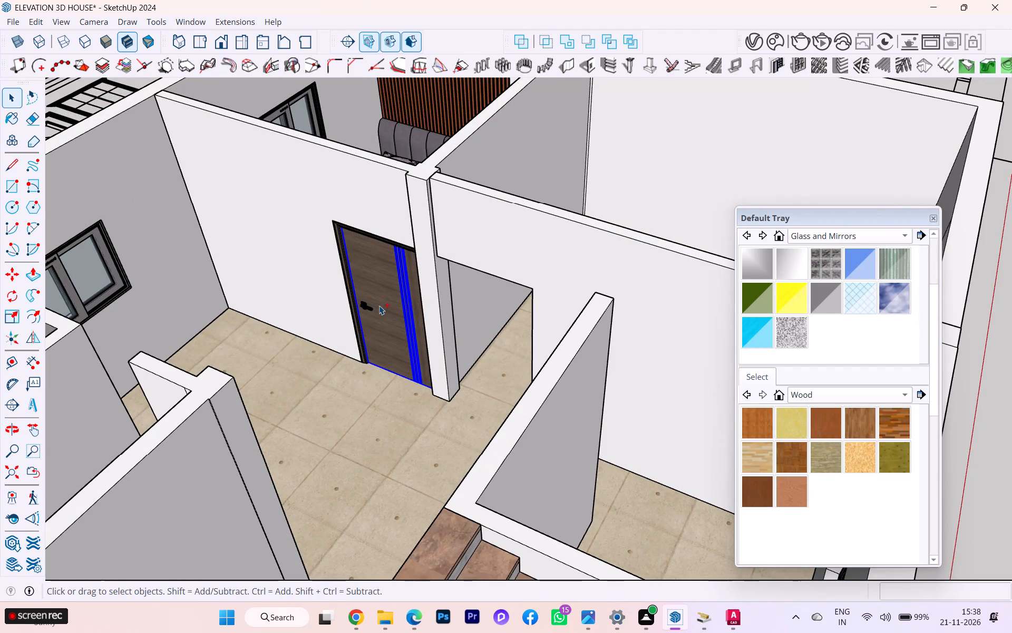
pyautogui.keyDown('ctrl'); pyautogui.click(374, 306); pyautogui.keyUp('ctrl')
pyautogui.keyDown('ctrl'); pyautogui.click(367, 310); pyautogui.keyUp('ctrl')
pyautogui.keyDown('ctrl'); pyautogui.click(355, 303); pyautogui.keyUp('ctrl')
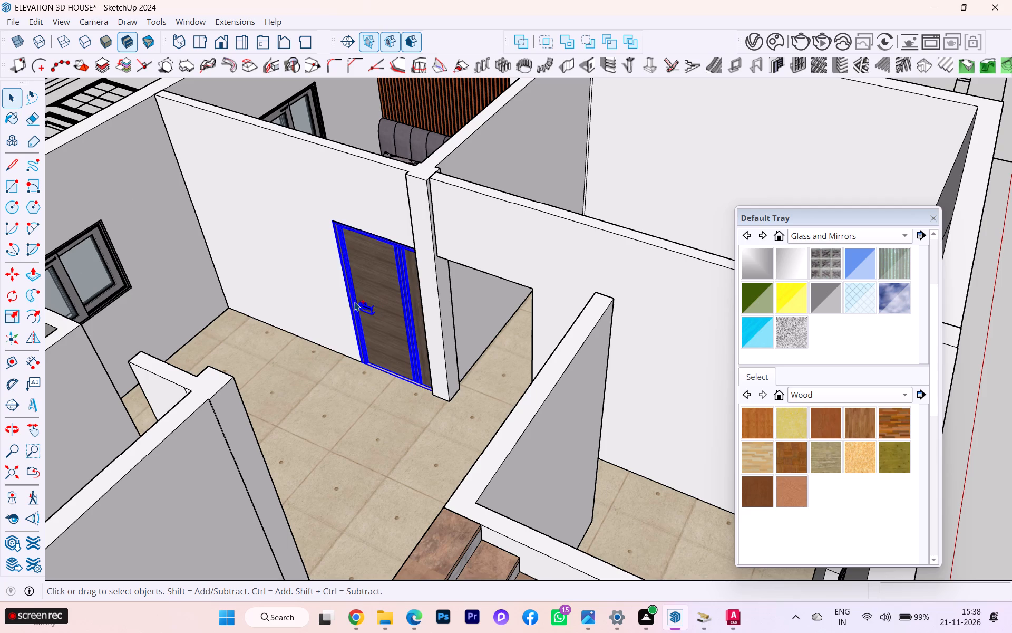
pyautogui.keyDown('ctrl'); pyautogui.scroll(4, 354, 302); pyautogui.keyUp('ctrl')
pyautogui.scroll(3, 396, 304)
pyautogui.moveTo(447, 294); pyautogui.dragTo(598, 303, button='middle')
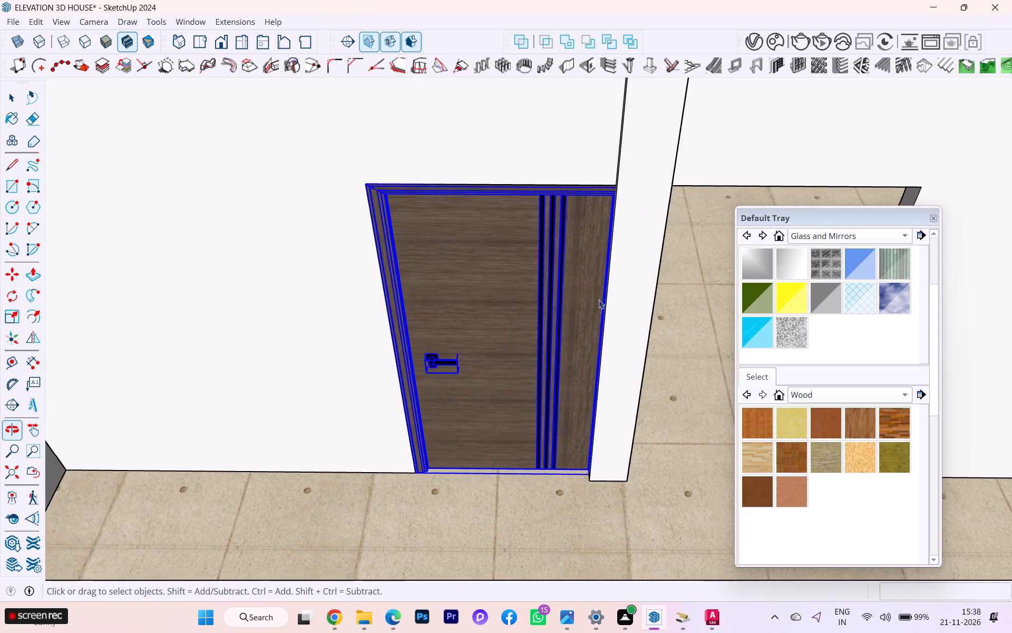
pyautogui.rightClick(499, 290)
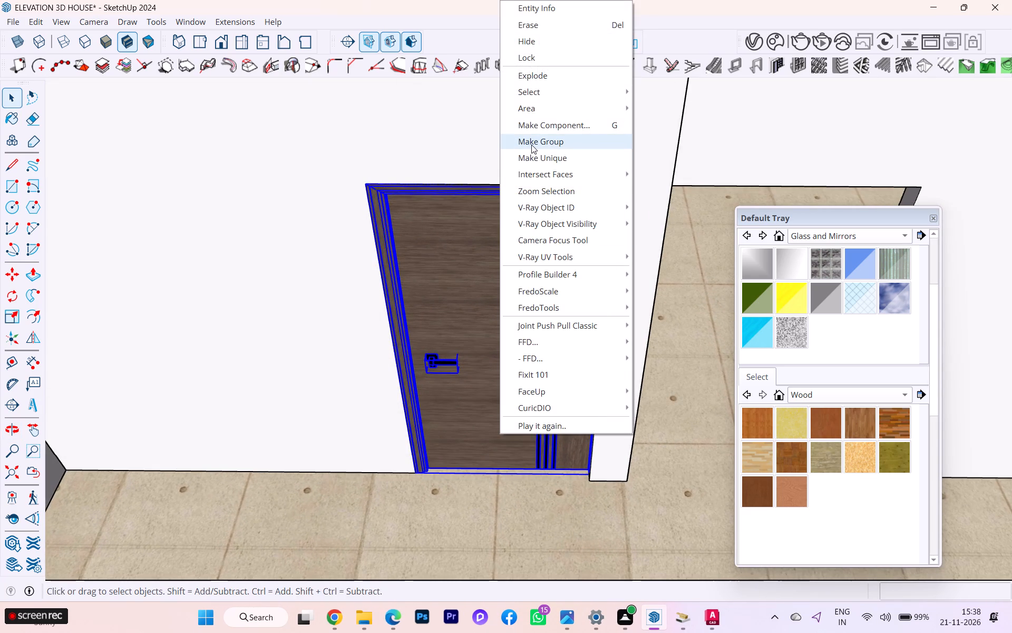
pyautogui.click(531, 145)
# Copy the grouped door about 4' along the green axis into the front bedroom's inner doorway.
pyautogui.scroll(-4, 321, 246)
pyautogui.press('m')
pyautogui.click(408, 303)
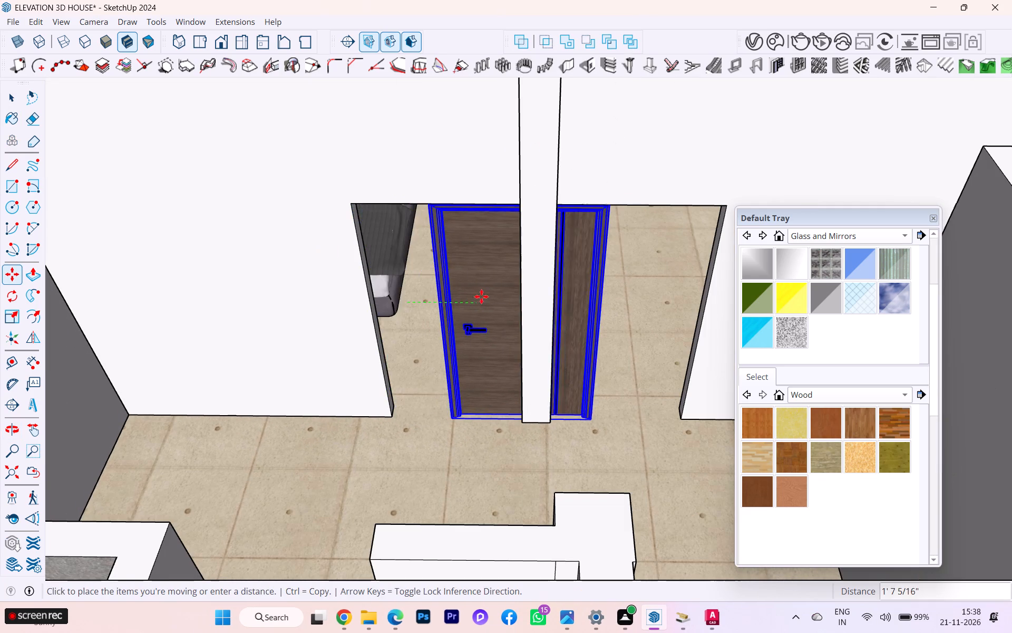
pyautogui.scroll(1, 576, 303)
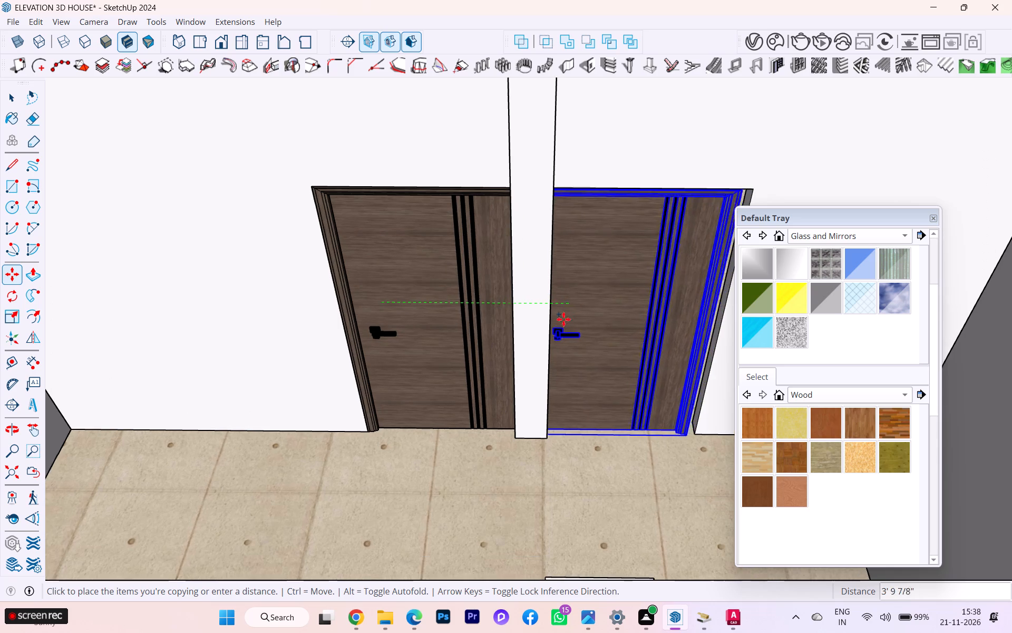
pyautogui.scroll(2, 557, 323)
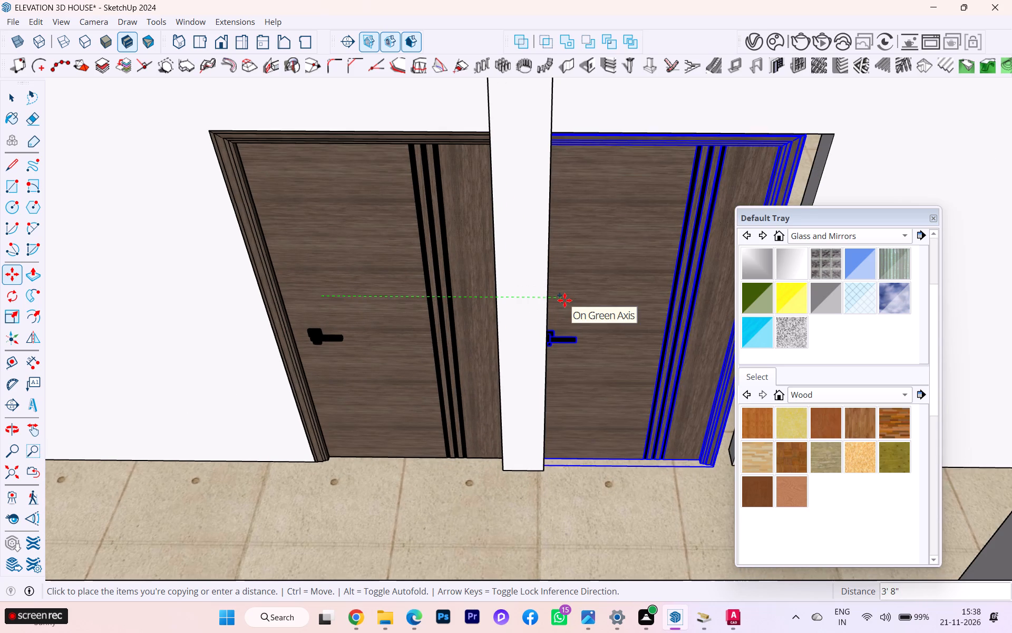
pyautogui.press('Left')
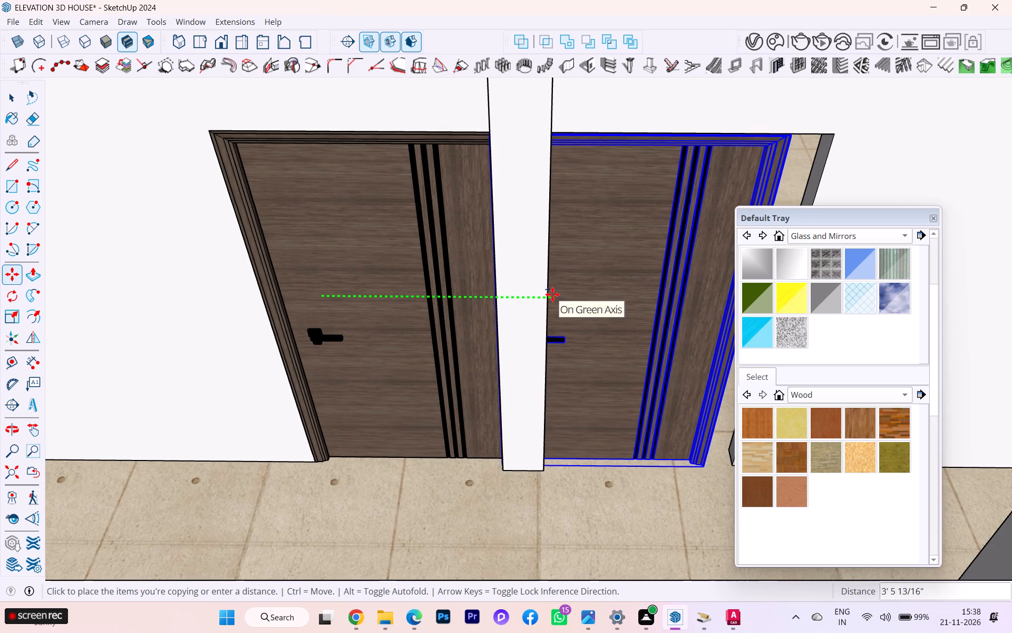
pyautogui.click(588, 292)
# Copy the front bedroom's inner door about 14' 11" towards the house front, placing it outside the front doorway.
pyautogui.scroll(-1, 615, 296)
pyautogui.moveTo(617, 296); pyautogui.dragTo(393, 309, button='middle')
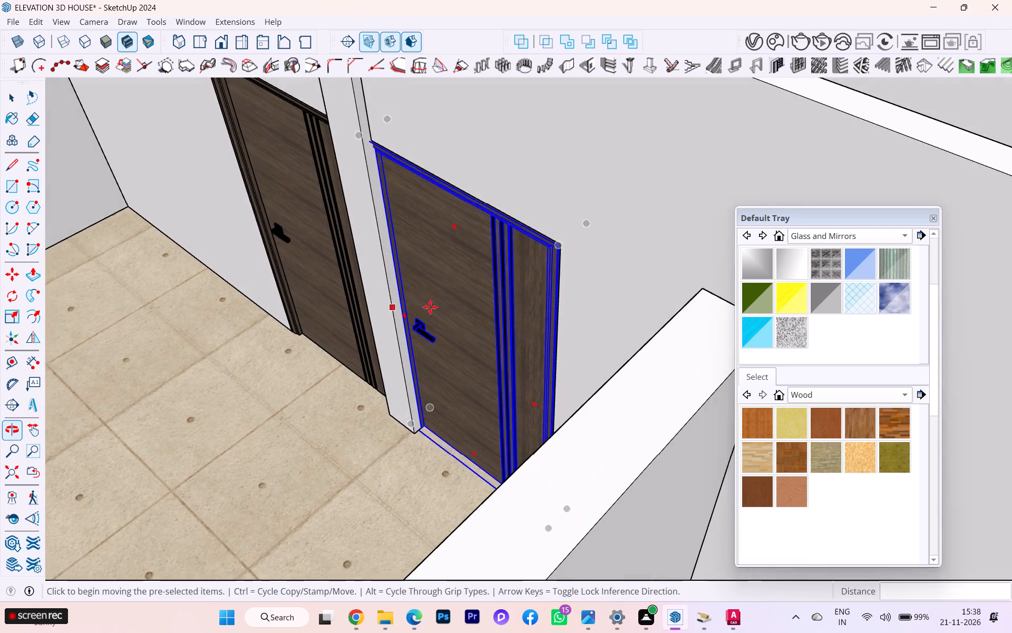
pyautogui.moveTo(459, 309); pyautogui.dragTo(307, 331, button='middle')
pyautogui.scroll(-1, 458, 310)
pyautogui.click(359, 316)
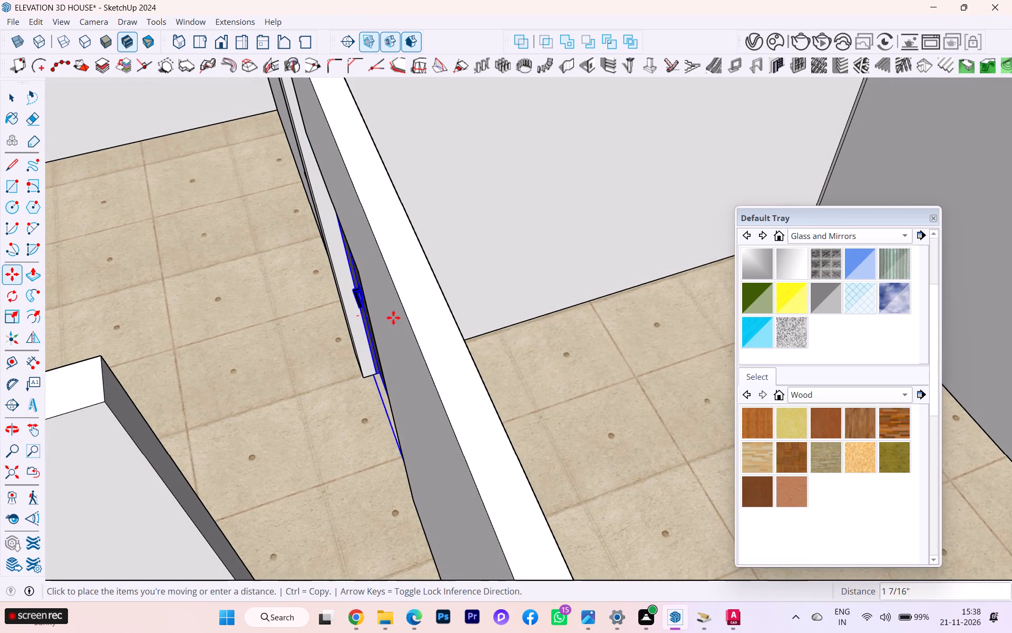
pyautogui.scroll(-1, 459, 307)
pyautogui.scroll(3, 465, 308)
pyautogui.scroll(-1, 469, 308)
pyautogui.moveTo(502, 306); pyautogui.dragTo(229, 305, button='middle')
pyautogui.scroll(1, 284, 285)
pyautogui.scroll(-5, 284, 285)
pyautogui.scroll(-1, 360, 266)
pyautogui.scroll(1, 360, 266)
pyautogui.scroll(-2, 360, 266)
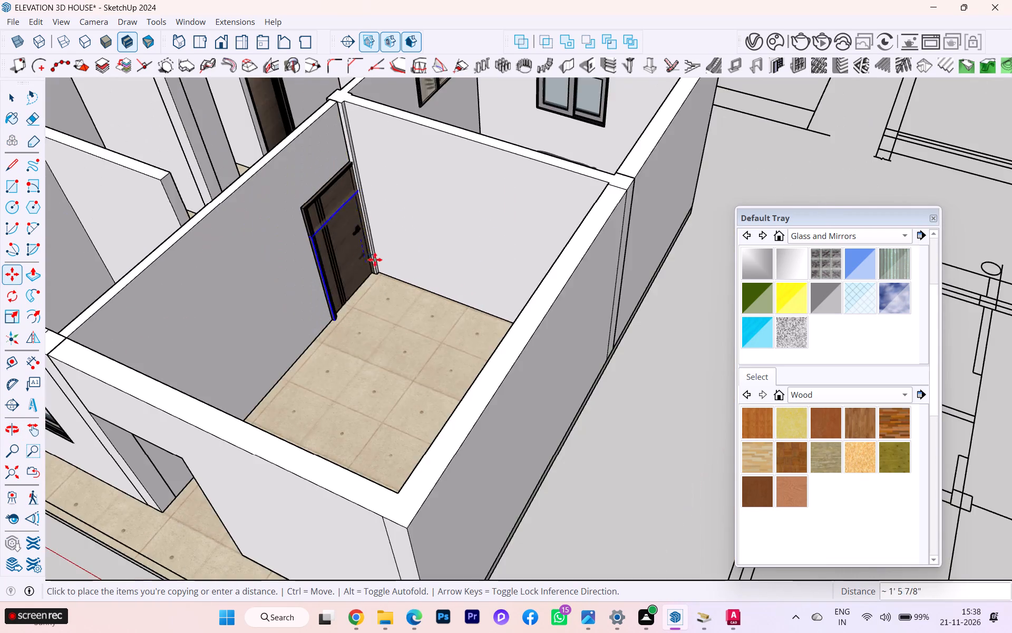
pyautogui.scroll(-3, 382, 257)
pyautogui.scroll(1, 382, 257)
pyautogui.scroll(-2, 382, 257)
pyautogui.scroll(10, 256, 371)
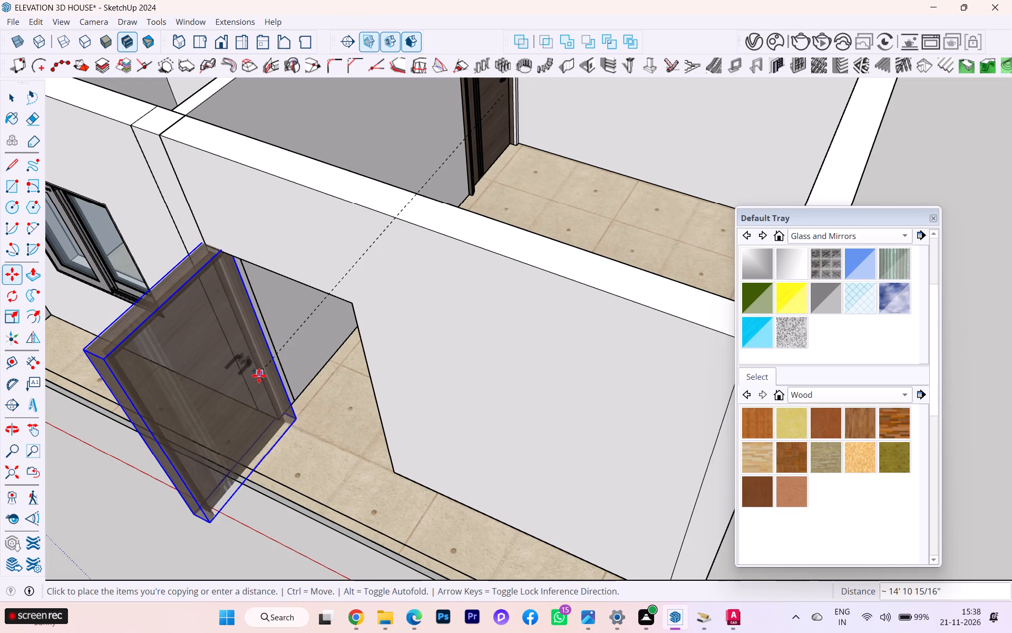
pyautogui.click(259, 376)
# Rotate the copied door 90 degrees on the horizontal plane, parallel to the front wall.
pyautogui.press('q')
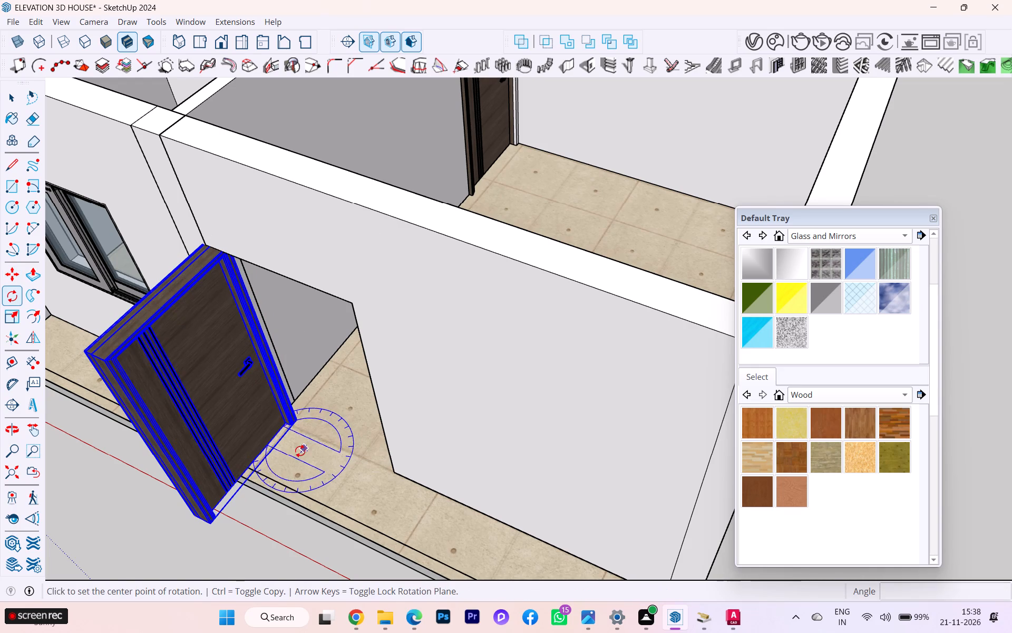
pyautogui.click(300, 451)
pyautogui.click(291, 466)
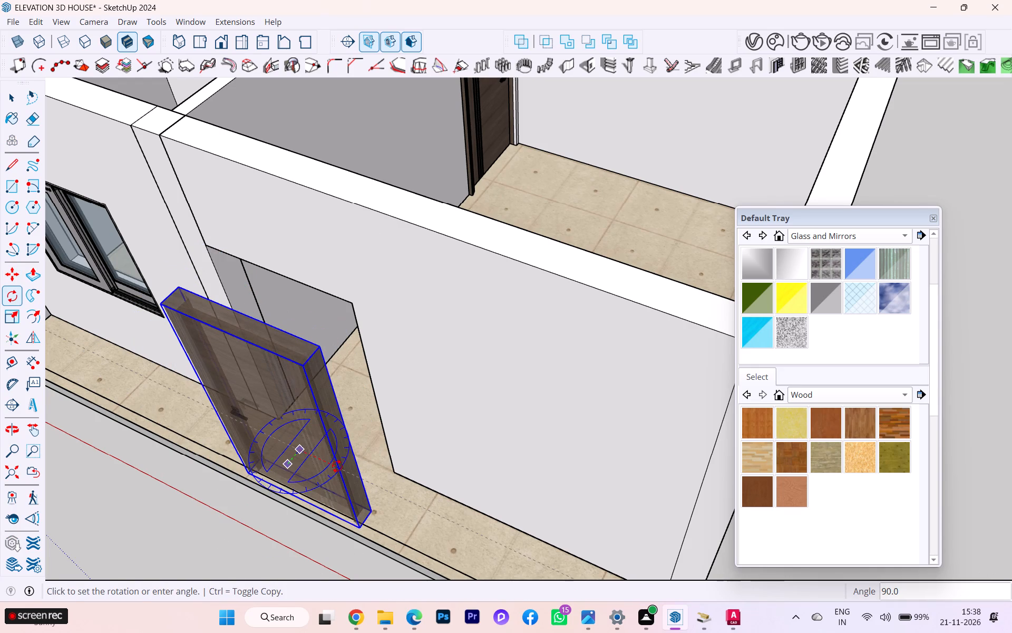
pyautogui.press('9')
pyautogui.press('0')
pyautogui.press('Return')
# Move the rotated door by its bottom frame corner about 1' 10 7/16" into the front doorway opening.
pyautogui.scroll(2, 297, 456)
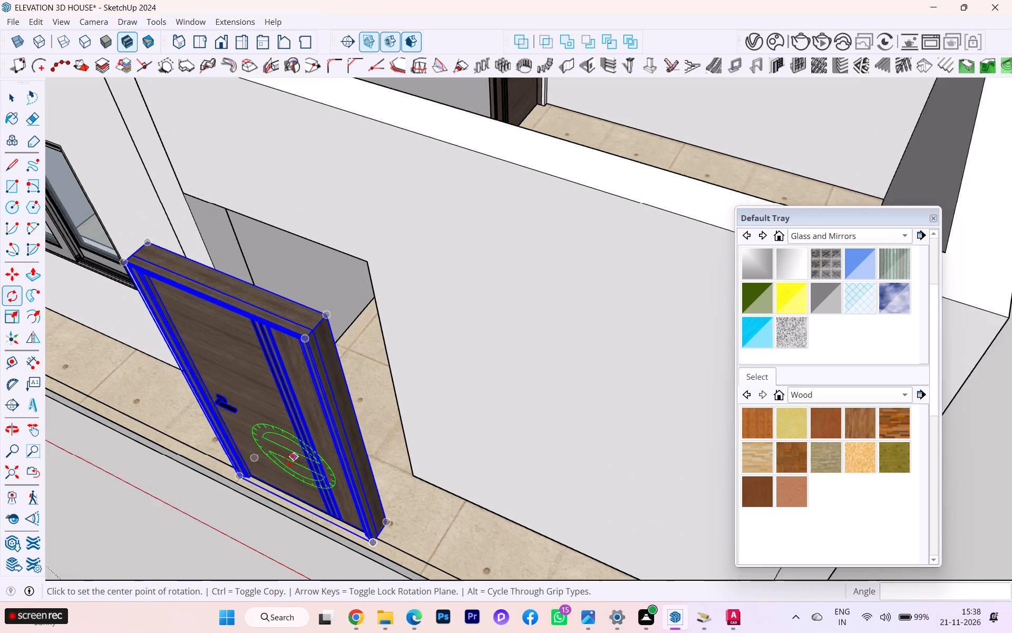
pyautogui.scroll(1, 290, 460)
pyautogui.press('m')
pyautogui.scroll(1, 193, 504)
pyautogui.scroll(-1, 191, 505)
pyautogui.scroll(2, 191, 506)
pyautogui.scroll(-1, 188, 507)
pyautogui.scroll(1, 188, 507)
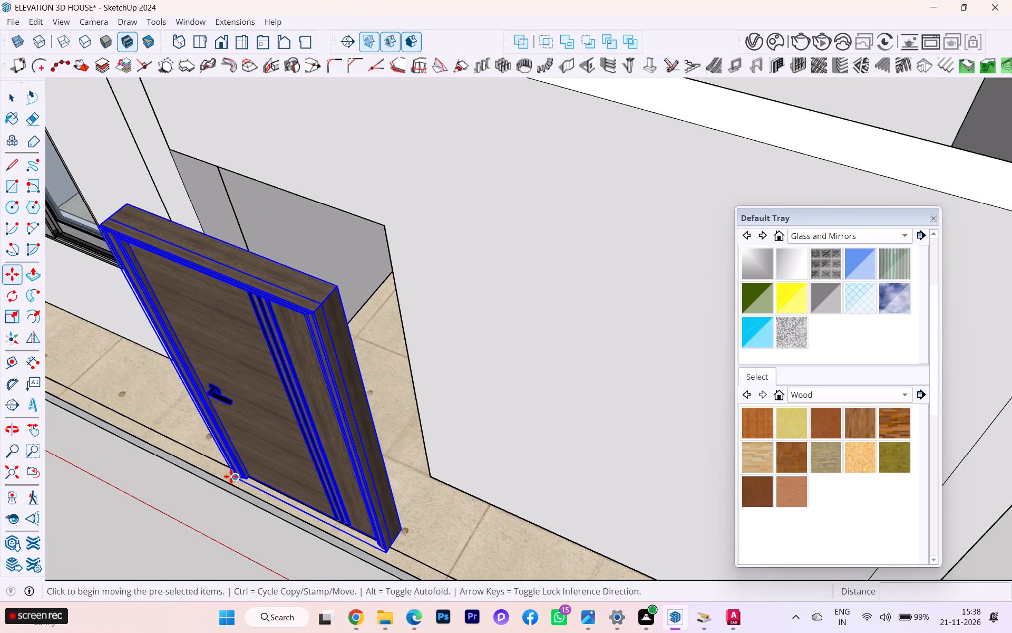
pyautogui.click(231, 476)
pyautogui.click(276, 406)
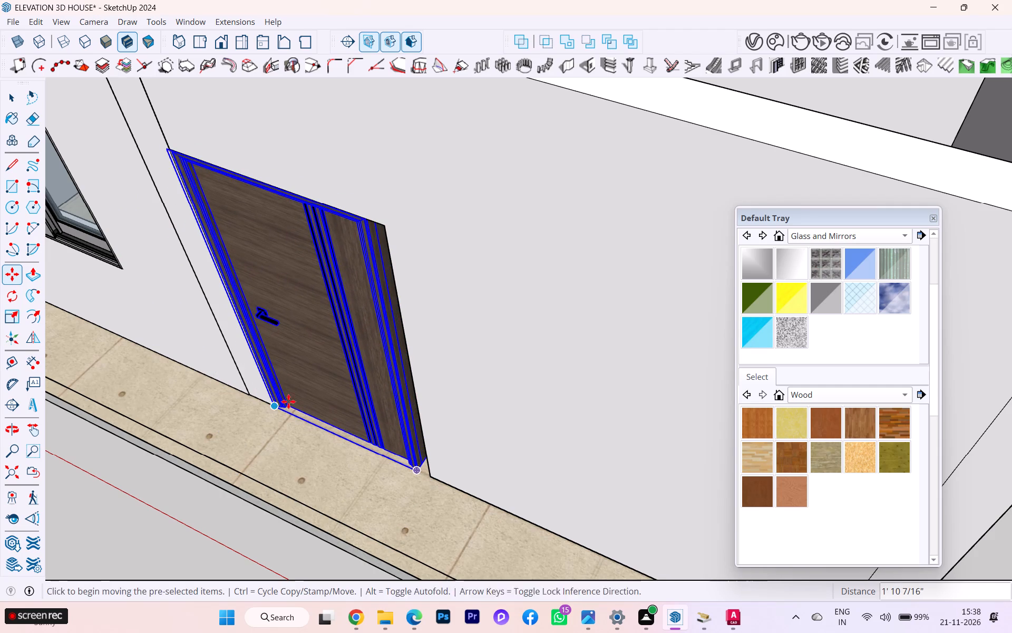
# Shift the front door about 9/16" so its top frame corner meets the doorway opening's upper corner.
pyautogui.moveTo(320, 399); pyautogui.dragTo(453, 407, button='middle')
pyautogui.scroll(4, 269, 268)
pyautogui.scroll(4, 222, 246)
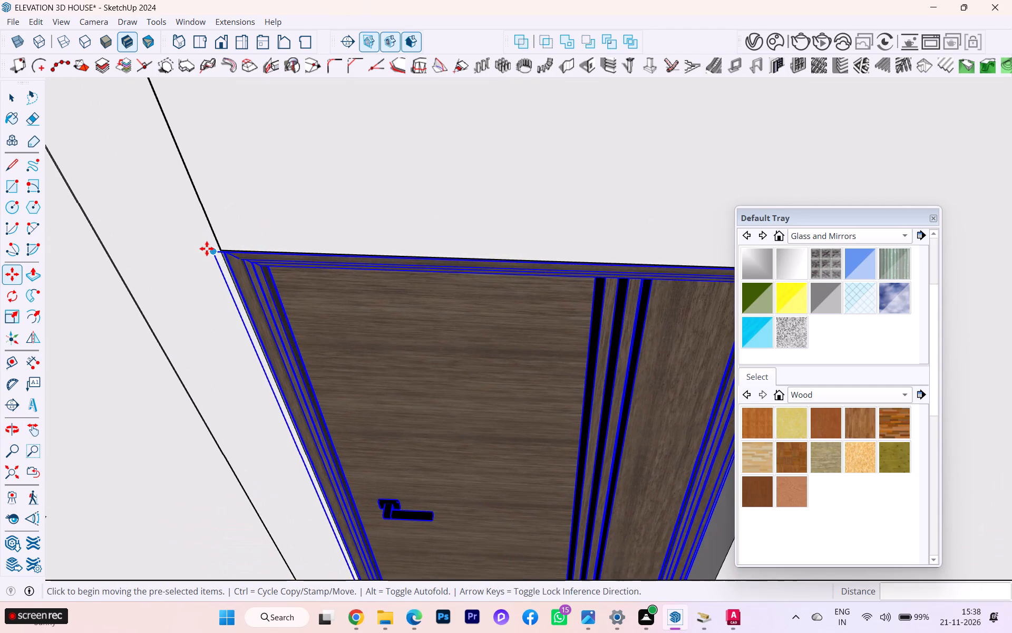
pyautogui.click(208, 252)
pyautogui.click(221, 255)
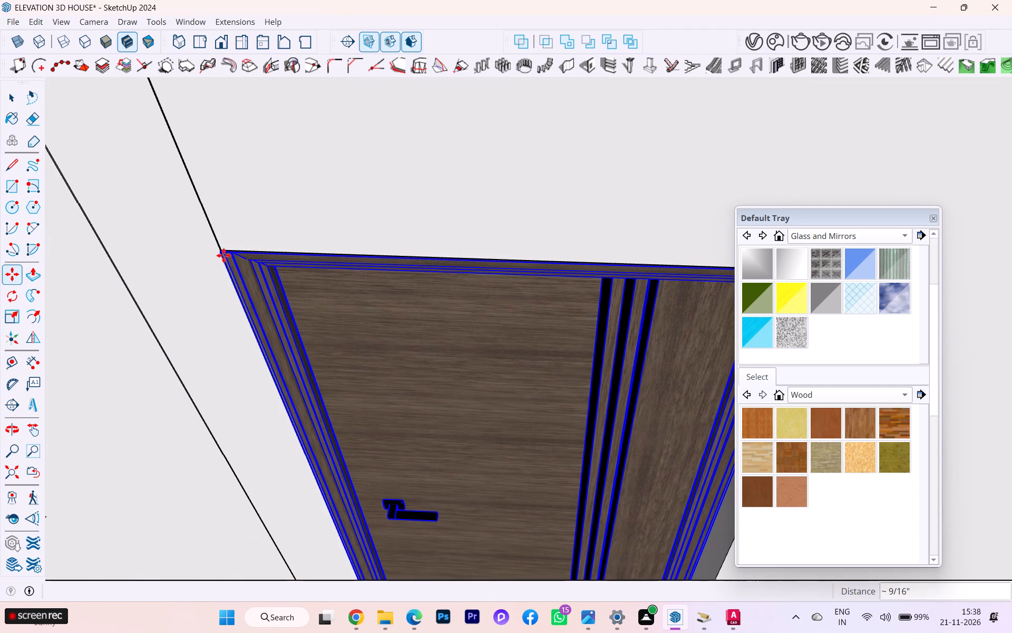
# Scale the front door wider along the front wall until its frame fills the doorway opening to the far edge.
pyautogui.scroll(-5, 246, 260)
pyautogui.press('s')
pyautogui.scroll(2, 579, 422)
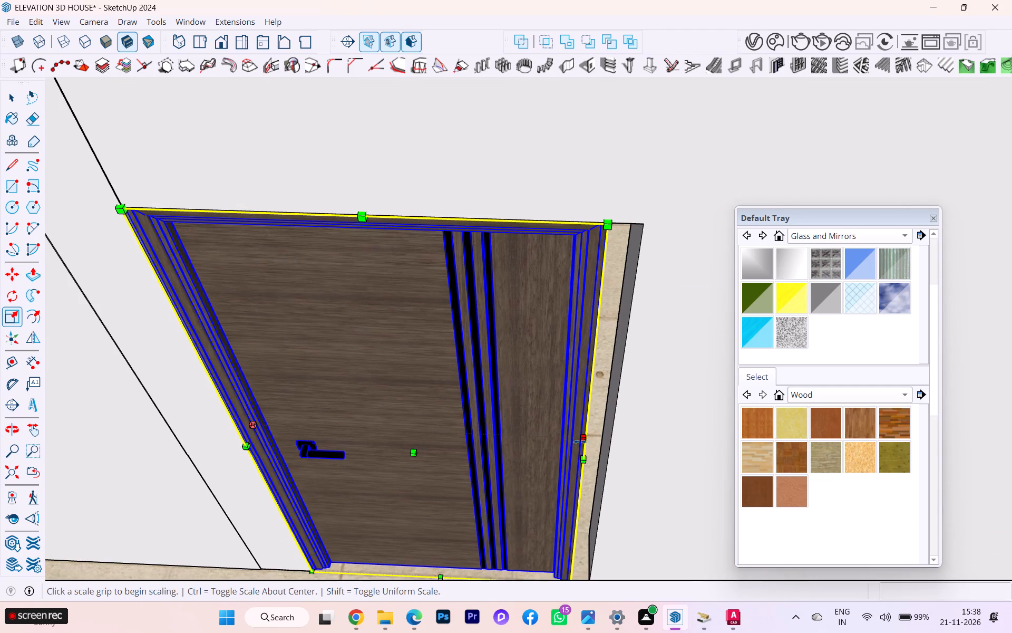
pyautogui.click(587, 439)
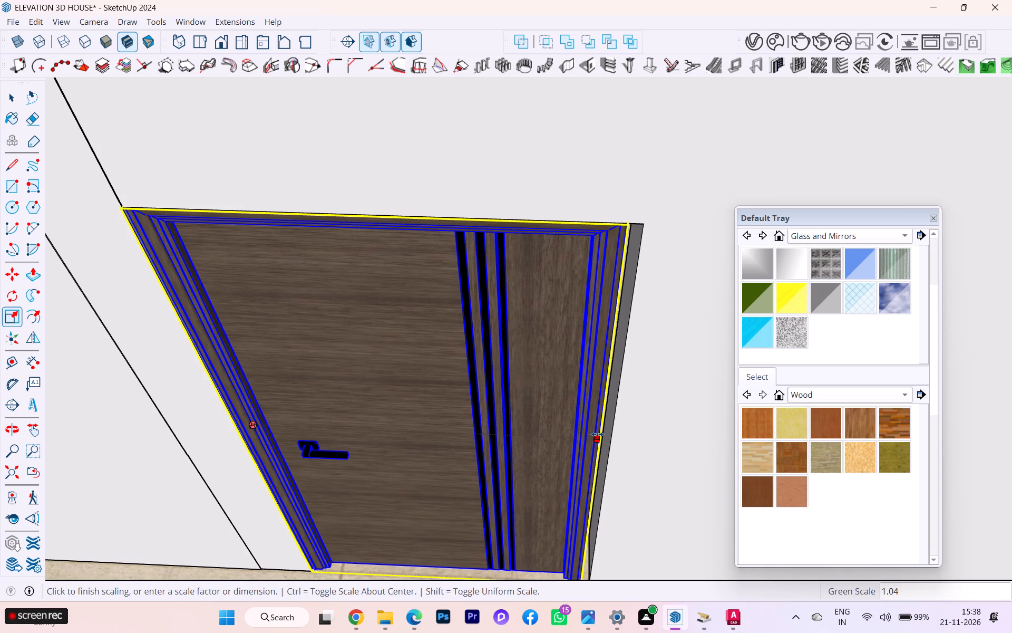
pyautogui.click(611, 423)
pyautogui.scroll(-6, 505, 261)
pyautogui.moveTo(376, 233); pyautogui.dragTo(326, 192, button='middle')
pyautogui.click(12, 98)
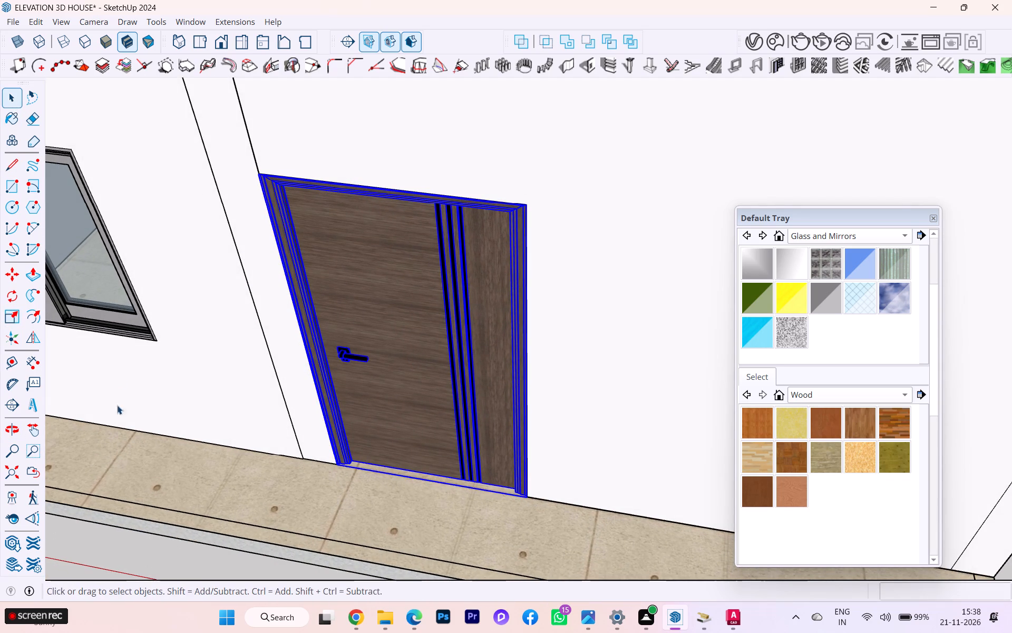
pyautogui.click(122, 456)
# Examine the fitted front door and the surrounding outer walls from the front and side of the house.
pyautogui.scroll(-3, 366, 393)
pyautogui.moveTo(357, 388); pyautogui.dragTo(195, 388, button='middle')
pyautogui.scroll(-4, 290, 301)
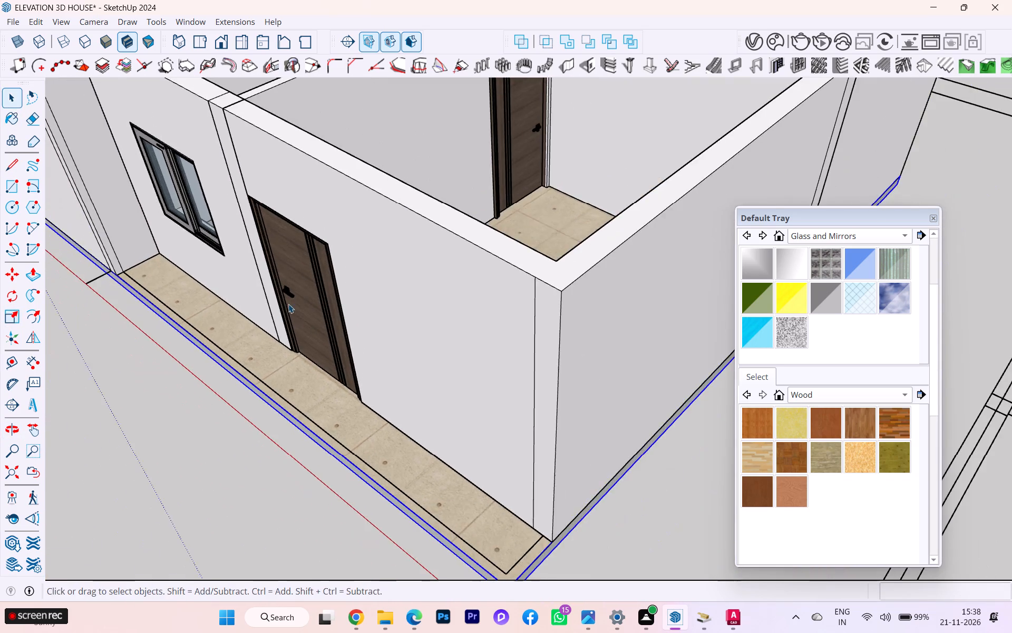
pyautogui.moveTo(278, 312); pyautogui.dragTo(314, 421, button='middle')
pyautogui.scroll(-3, 399, 367)
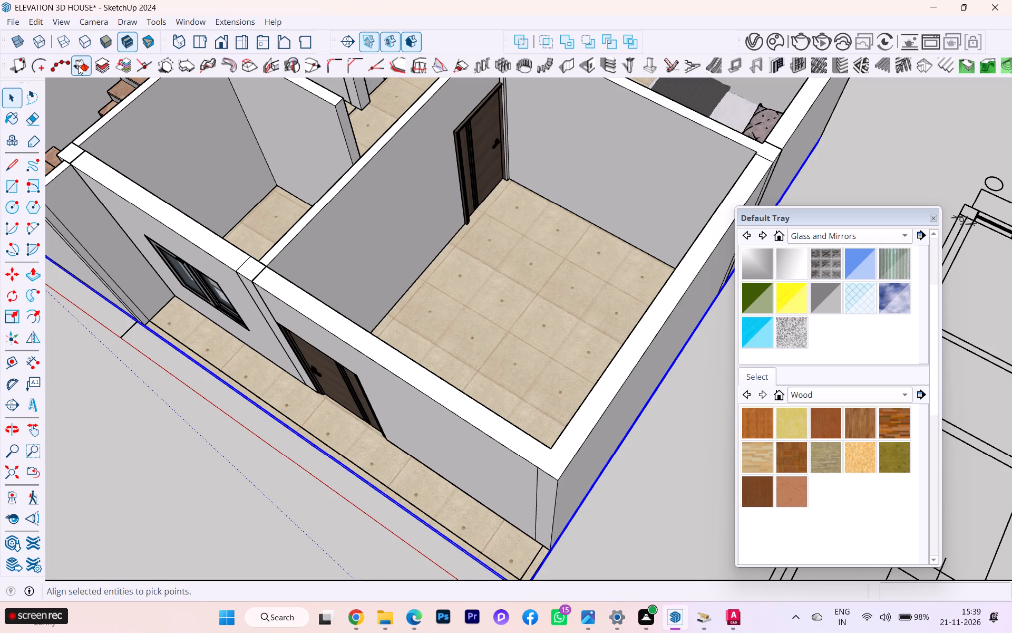
pyautogui.scroll(-4, 64, 109)
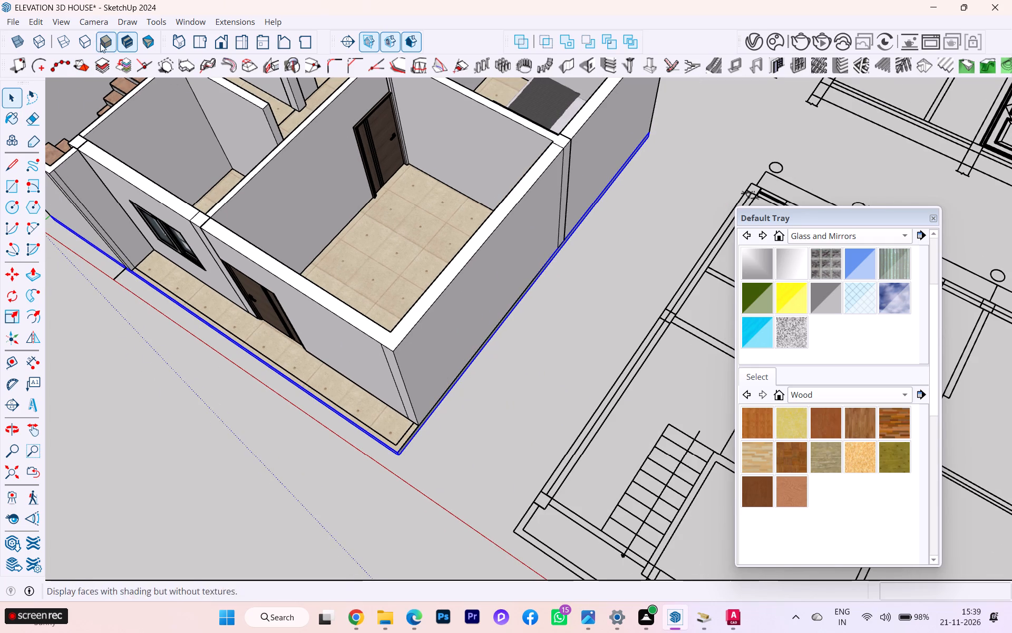
pyautogui.click(161, 353)
pyautogui.moveTo(262, 354); pyautogui.dragTo(244, 356, button='middle')
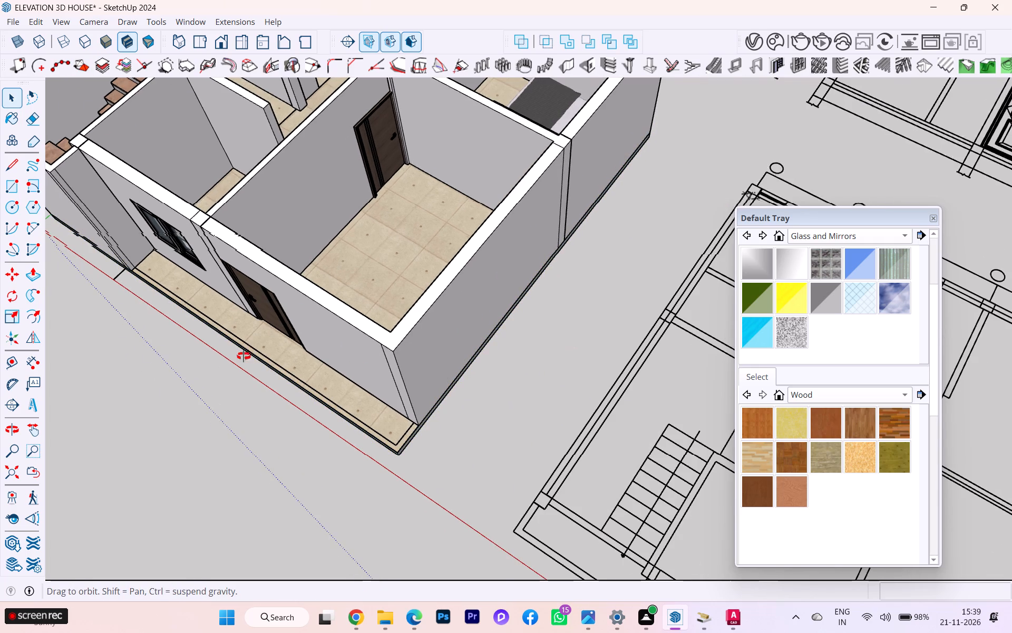
pyautogui.moveTo(244, 356); pyautogui.dragTo(53, 257, button='middle')
pyautogui.scroll(-3, 54, 275)
pyautogui.scroll(2, 479, 268)
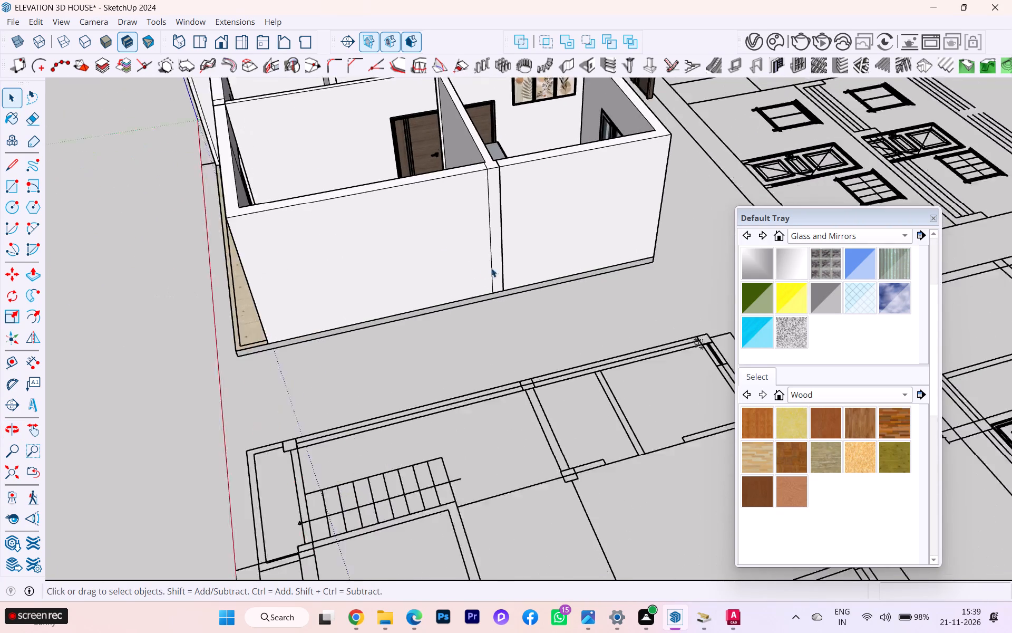
pyautogui.scroll(2, 491, 268)
pyautogui.scroll(-2, 291, 280)
pyautogui.moveTo(284, 281); pyautogui.dragTo(582, 281, button='middle')
pyautogui.moveTo(343, 281); pyautogui.dragTo(433, 301, button='middle')
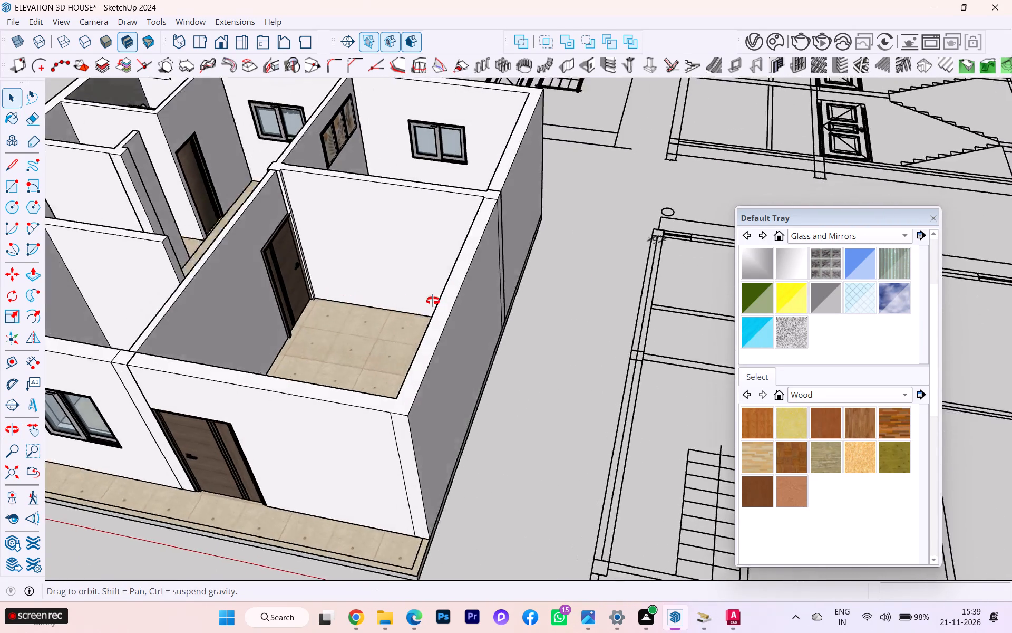
pyautogui.moveTo(433, 301); pyautogui.dragTo(505, 341, button='middle')
# Scale the front bedroom's inner door in thickness, ending with a factor of about 0.65 so its frame sits flush with the room-side wall face.
pyautogui.scroll(4, 344, 342)
pyautogui.scroll(1, 232, 322)
pyautogui.scroll(-6, 232, 321)
pyautogui.scroll(3, 232, 321)
pyautogui.scroll(-1, 230, 311)
pyautogui.scroll(9, 231, 310)
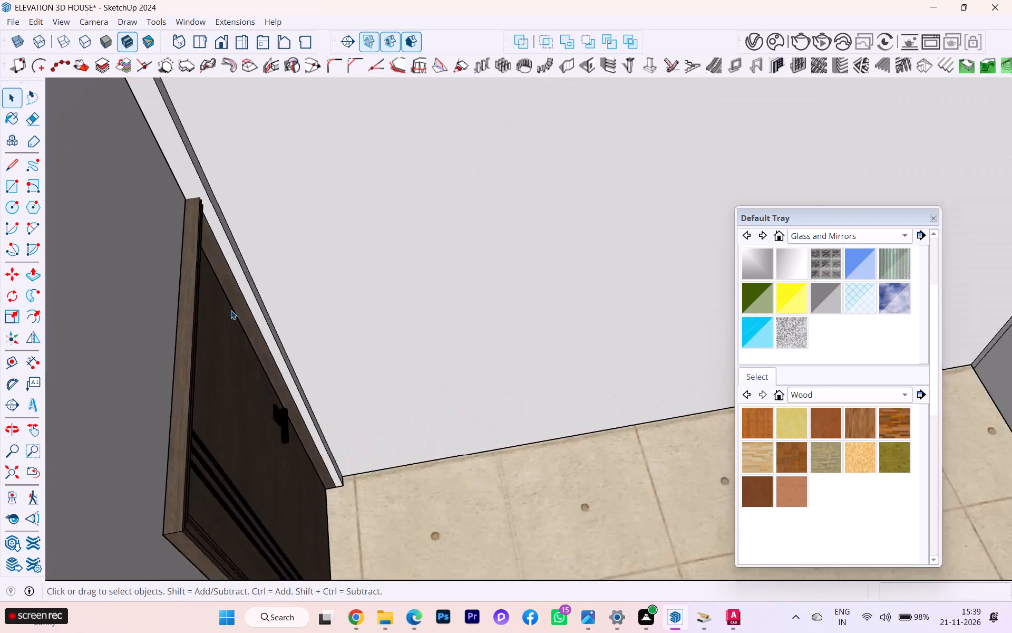
pyautogui.scroll(2, 231, 310)
pyautogui.scroll(-1, 230, 317)
pyautogui.moveTo(230, 318); pyautogui.dragTo(92, 344, button='middle')
pyautogui.scroll(-1, 250, 311)
pyautogui.moveTo(220, 312); pyautogui.dragTo(387, 248, button='middle')
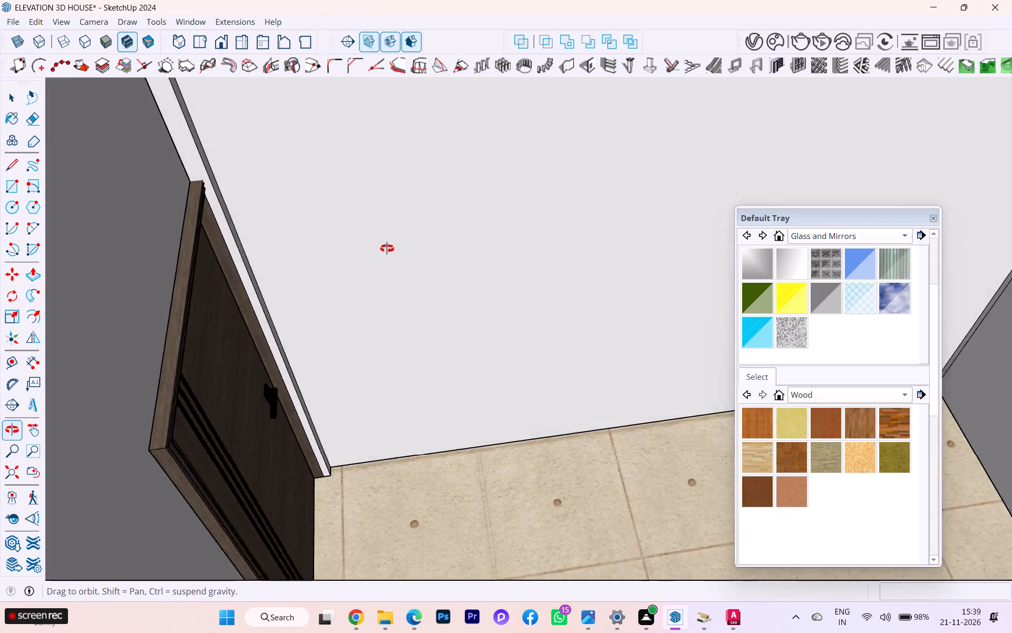
pyautogui.moveTo(387, 248); pyautogui.dragTo(215, 277, button='middle')
pyautogui.scroll(1, 215, 277)
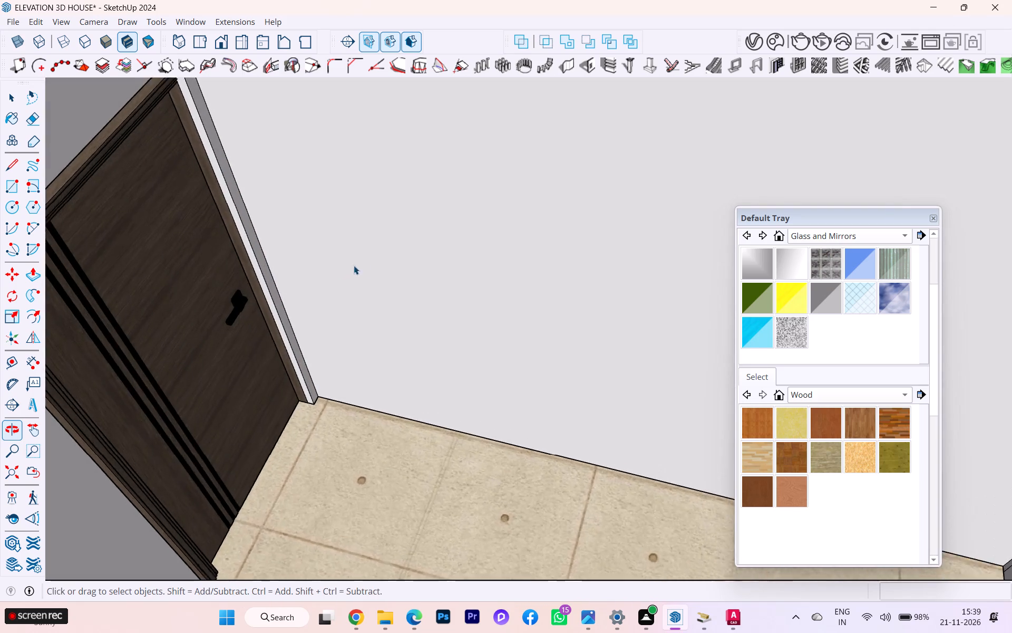
pyautogui.scroll(-4, 364, 266)
pyautogui.scroll(1, 382, 269)
pyautogui.scroll(-1, 383, 270)
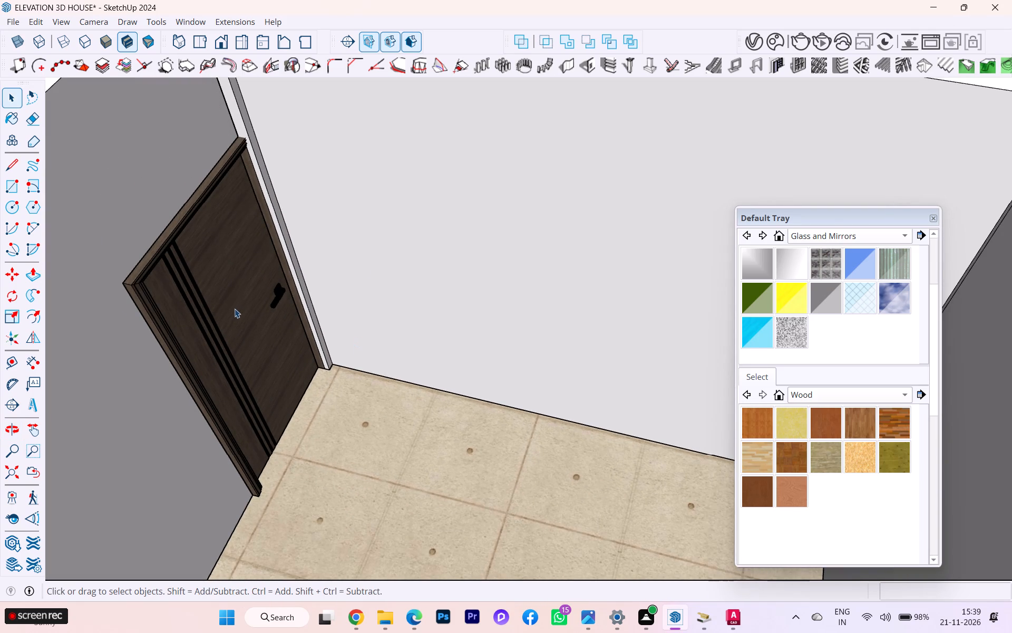
pyautogui.click(217, 323)
pyautogui.press('s')
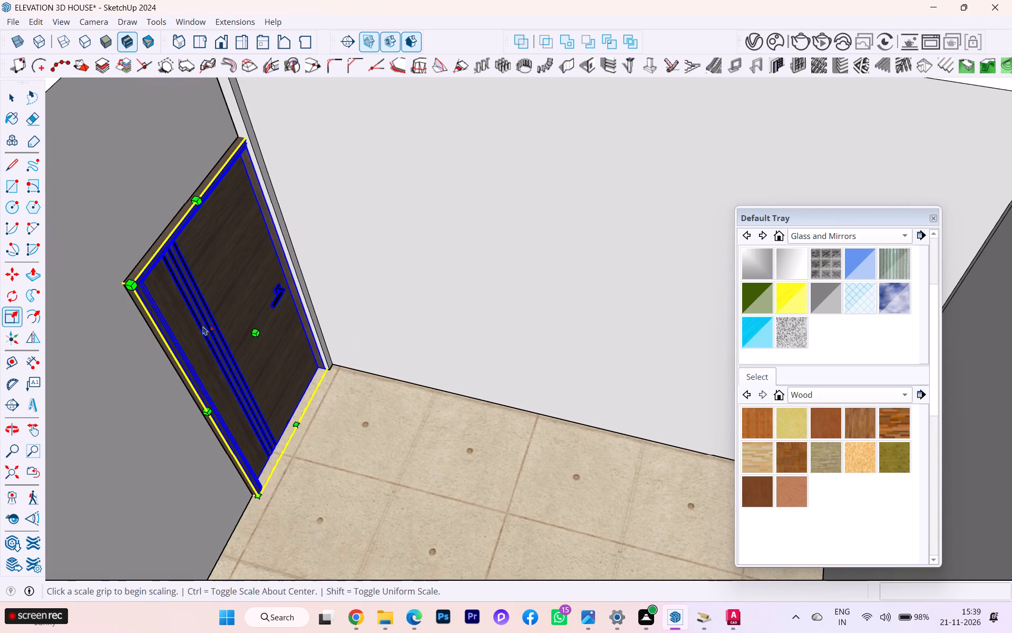
pyautogui.scroll(3, 201, 327)
pyautogui.click(270, 338)
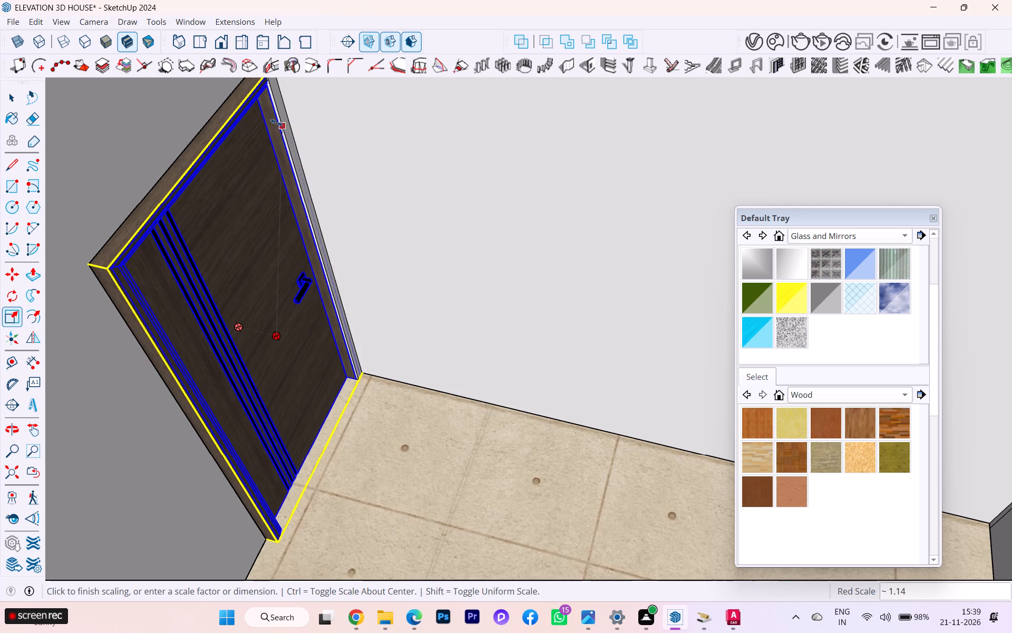
pyautogui.click(279, 105)
pyautogui.moveTo(194, 226); pyautogui.dragTo(236, 204, button='middle')
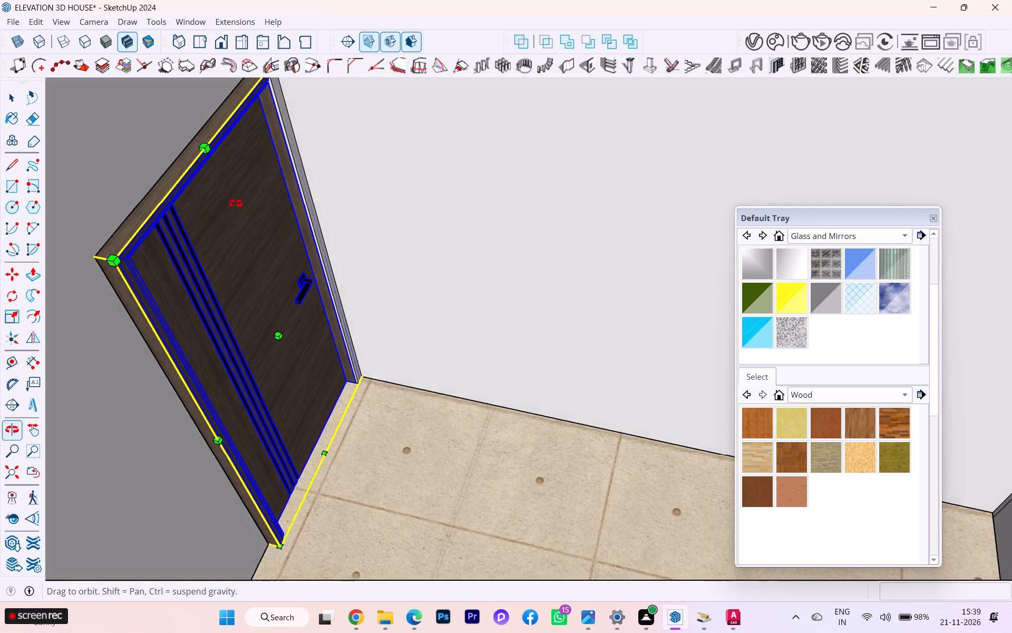
pyautogui.moveTo(236, 204); pyautogui.dragTo(337, 192, button='middle')
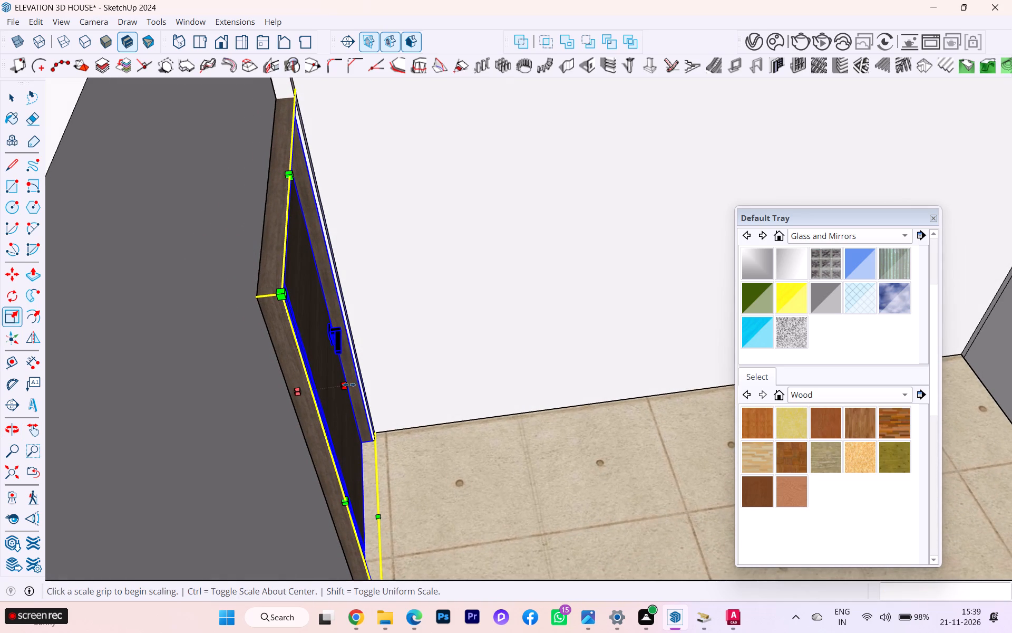
pyautogui.click(349, 385)
pyautogui.click(297, 424)
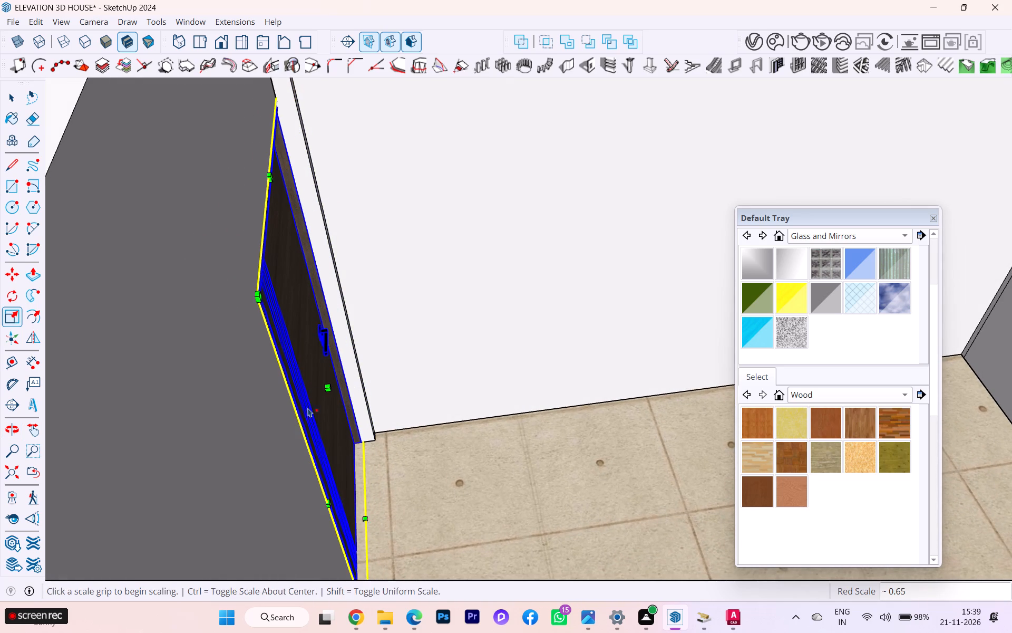
# With hidden back edges temporarily displayed, scale the inner door's width to about 0.94 so its handle-side frame meets the column edge.
pyautogui.scroll(-1, 289, 238)
pyautogui.moveTo(289, 237); pyautogui.dragTo(493, 235, button='middle')
pyautogui.scroll(7, 451, 215)
pyautogui.scroll(-1, 368, 194)
pyautogui.moveTo(367, 194); pyautogui.dragTo(511, 186, button='middle')
pyautogui.scroll(-3, 489, 193)
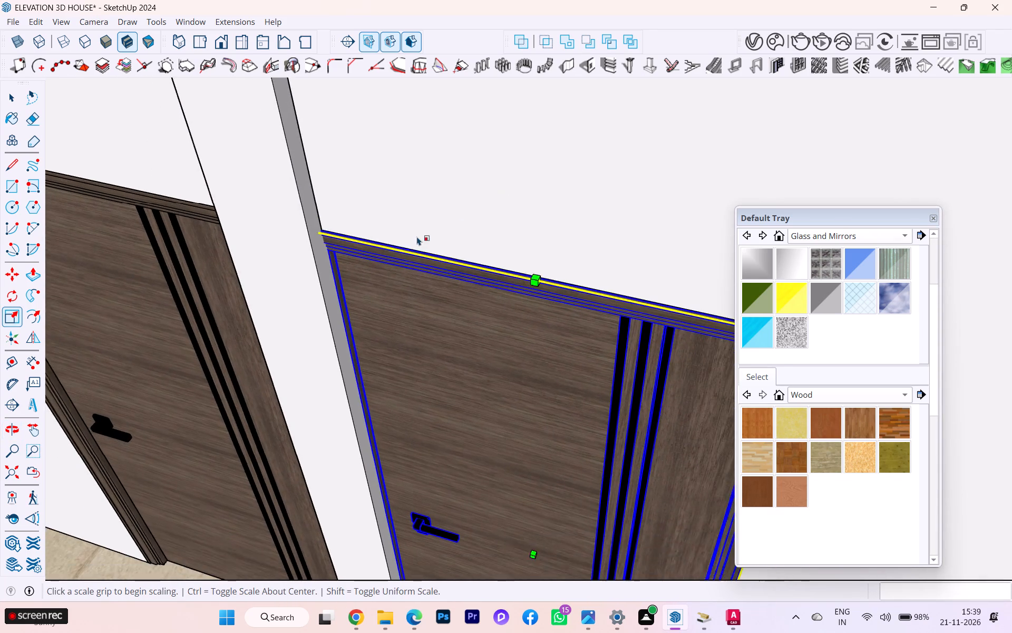
pyautogui.moveTo(363, 244); pyautogui.dragTo(450, 233, button='middle')
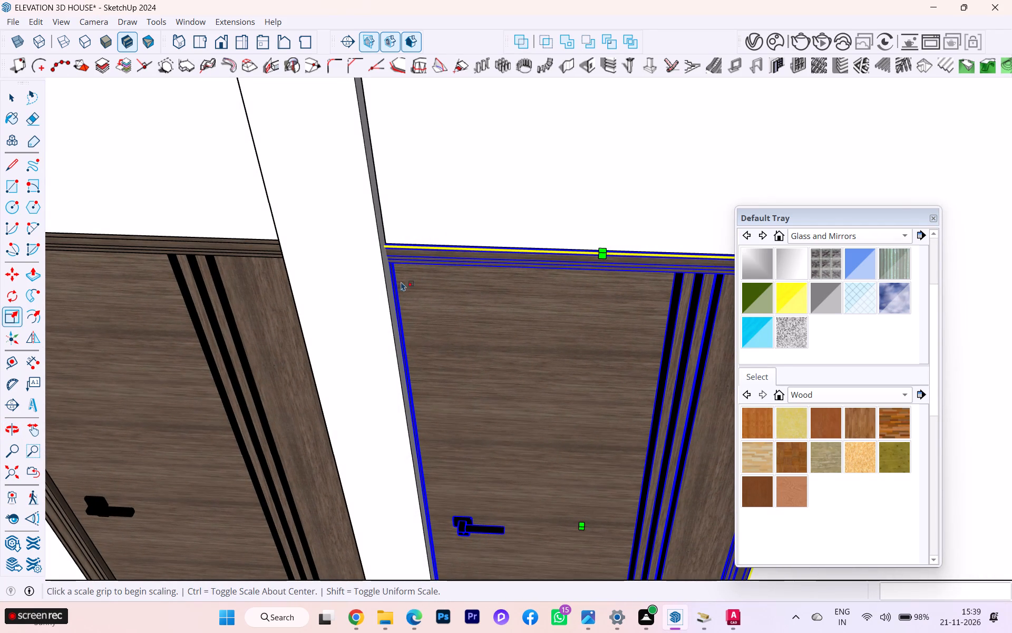
pyautogui.press('s')
pyautogui.scroll(-2, 391, 244)
pyautogui.scroll(1, 392, 237)
pyautogui.scroll(-2, 392, 236)
pyautogui.scroll(-2, 424, 427)
pyautogui.press('s')
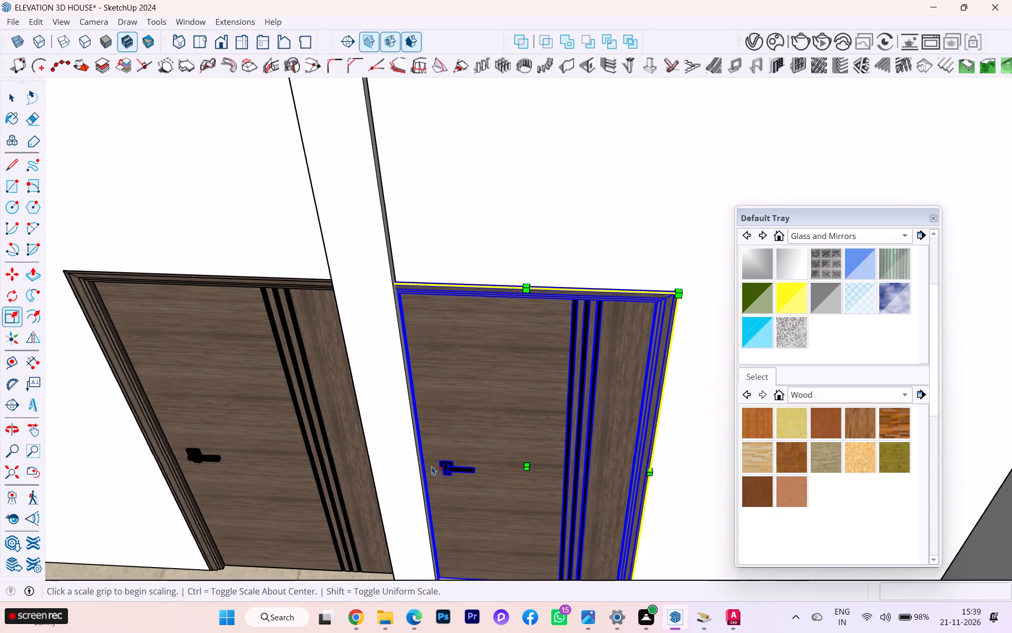
pyautogui.press('k')
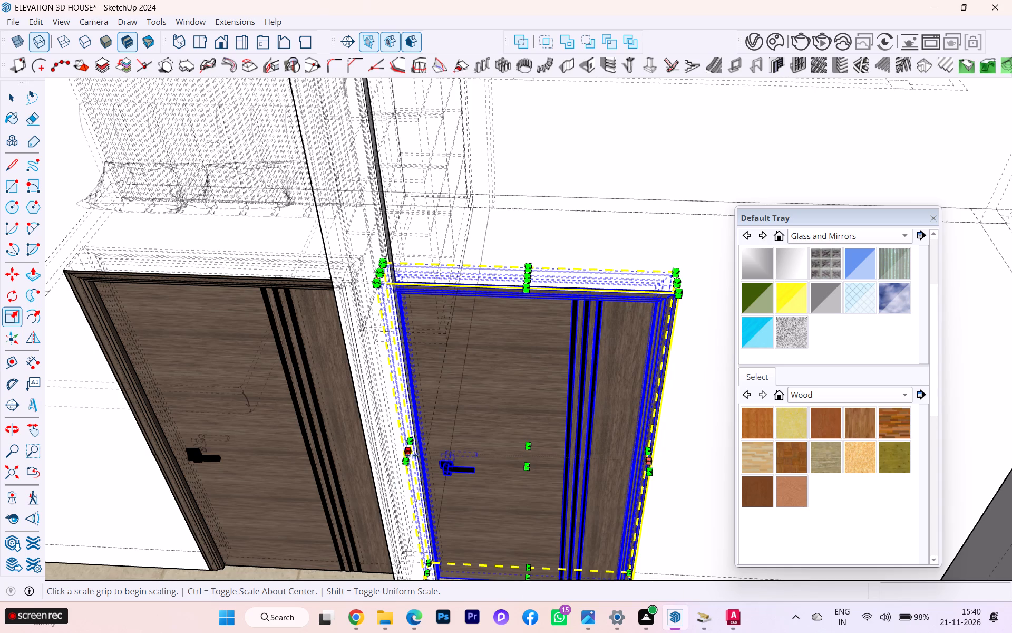
pyautogui.click(411, 452)
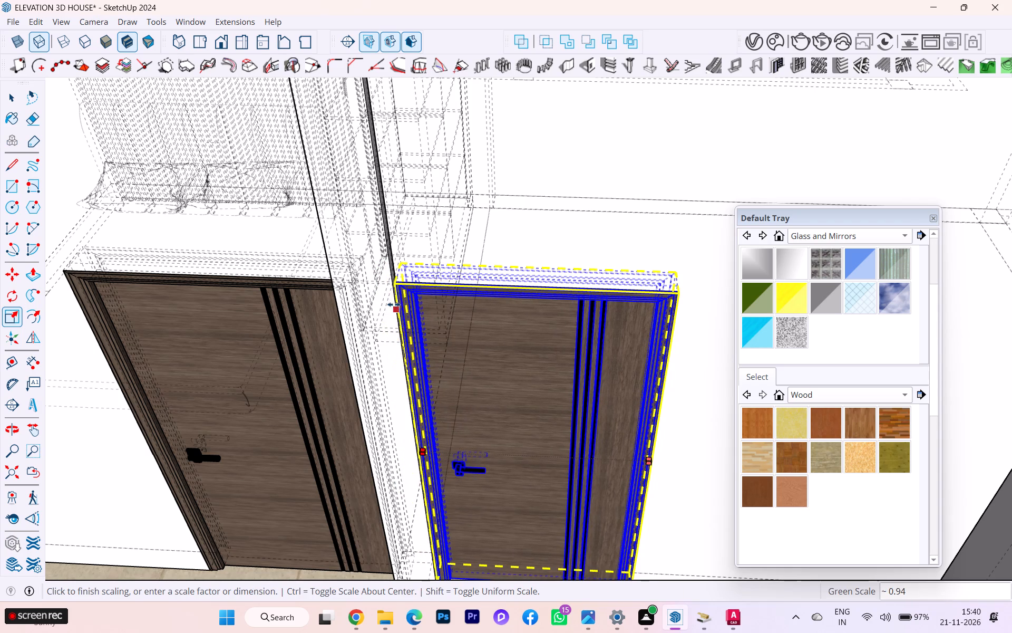
pyautogui.click(402, 285)
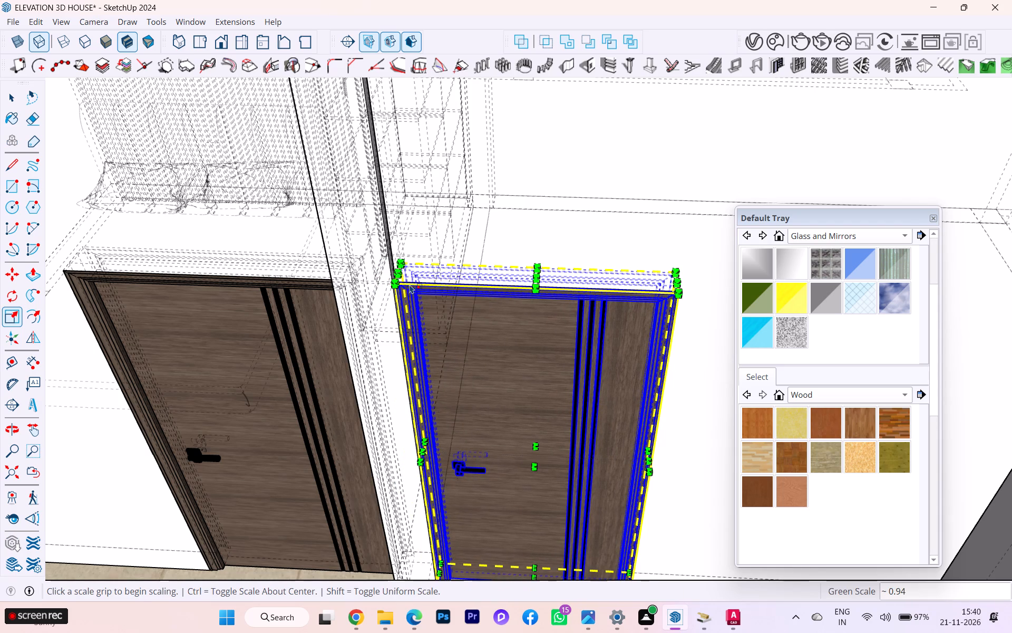
pyautogui.scroll(-2, 417, 304)
pyautogui.scroll(1, 419, 307)
pyautogui.press('s')
pyautogui.press('k')
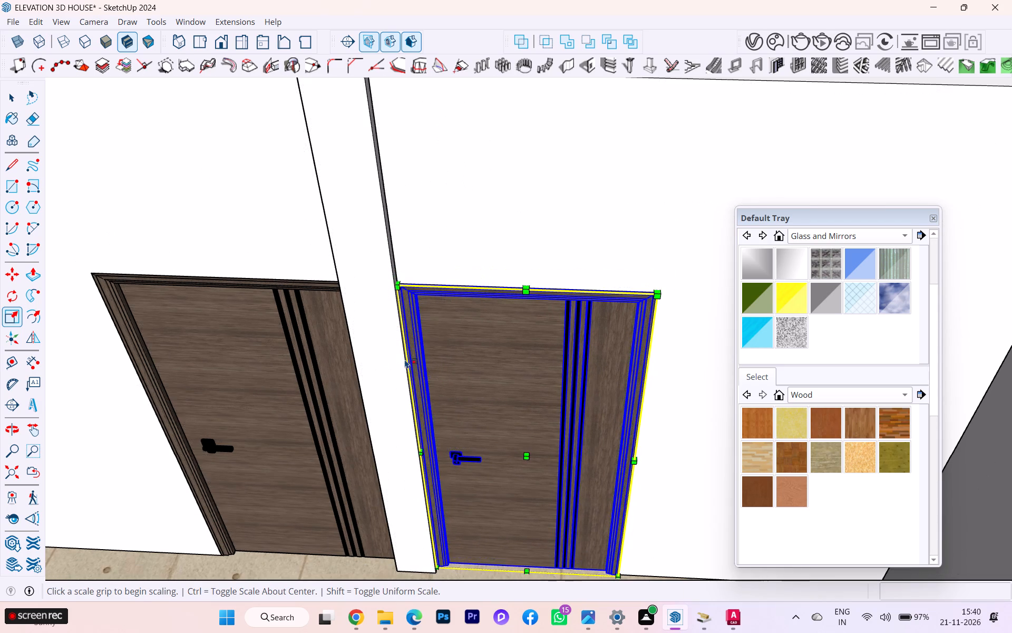
pyautogui.scroll(-4, 421, 370)
pyautogui.scroll(3, 451, 335)
pyautogui.scroll(-1, 456, 331)
pyautogui.scroll(1, 456, 330)
pyautogui.scroll(-3, 449, 330)
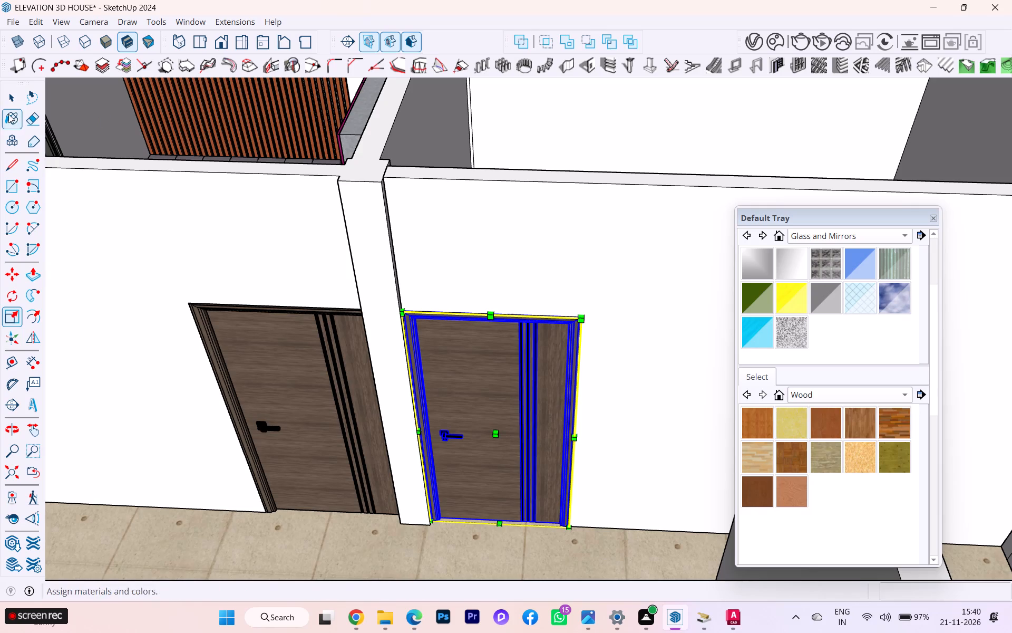
pyautogui.click(13, 99)
pyautogui.click(141, 532)
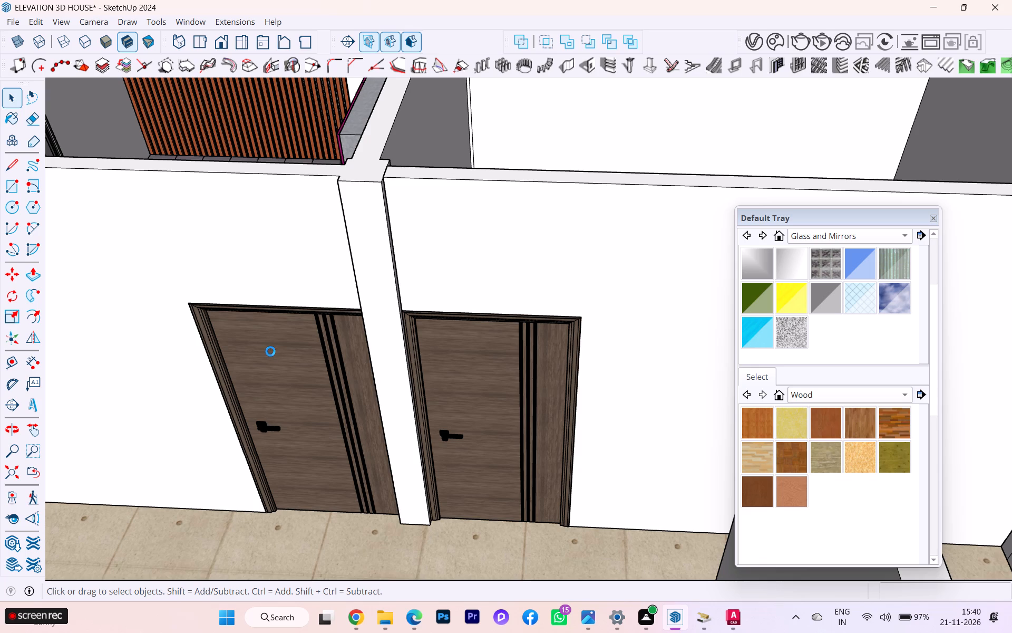
# Examine the paired hall doors, the front bedroom and the neighbouring rooms from above on several sides.
pyautogui.scroll(-2, 281, 350)
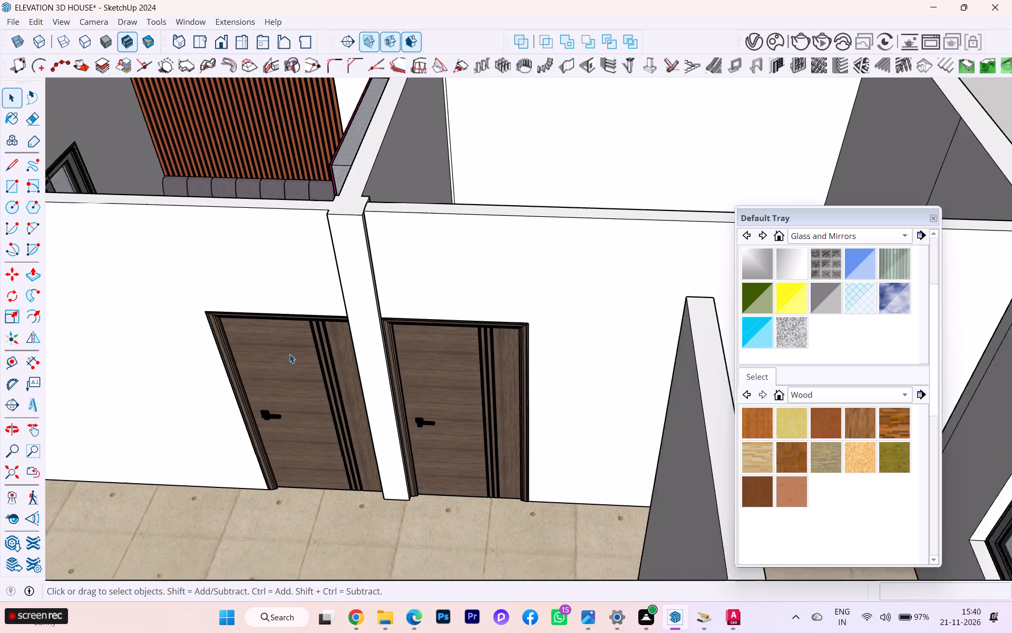
pyautogui.scroll(-3, 289, 354)
pyautogui.scroll(1, 325, 356)
pyautogui.scroll(-1, 354, 349)
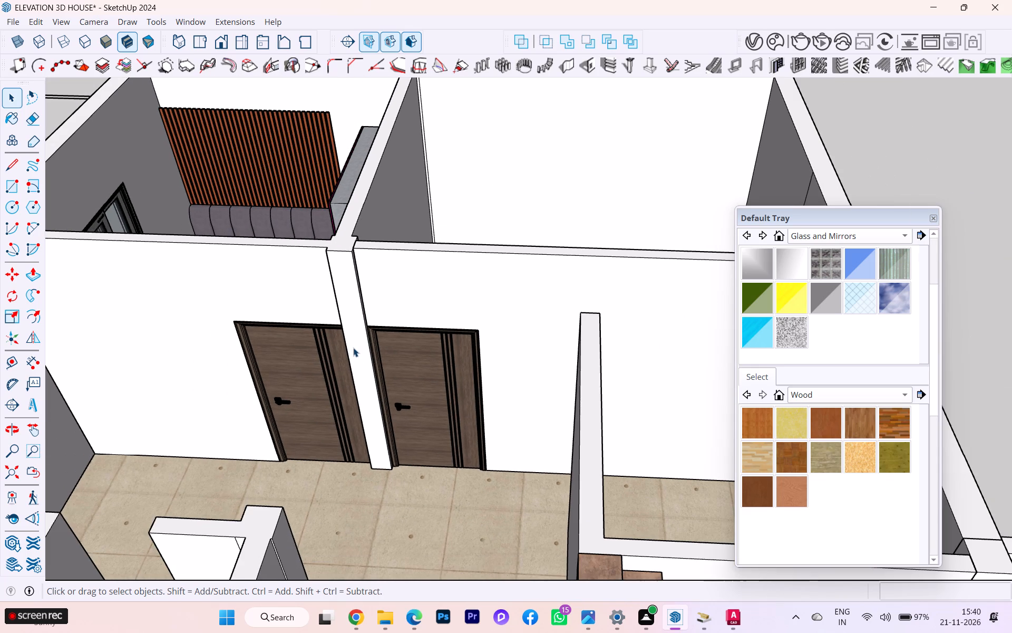
pyautogui.moveTo(284, 357); pyautogui.dragTo(125, 362, button='middle')
pyautogui.scroll(-2, 303, 338)
pyautogui.moveTo(312, 340); pyautogui.dragTo(242, 359, button='middle')
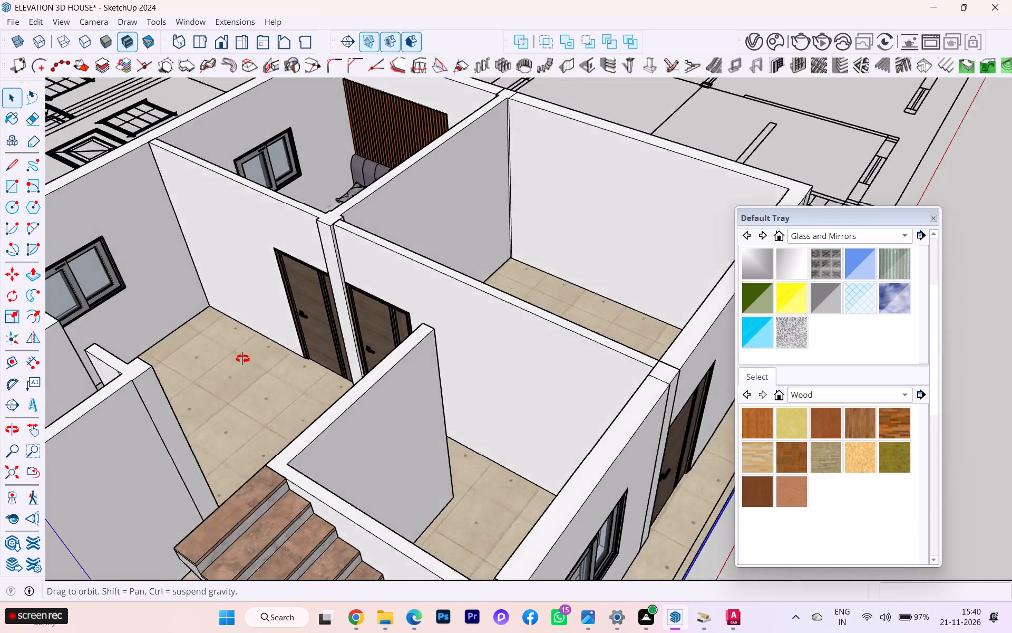
pyautogui.moveTo(242, 359); pyautogui.dragTo(0, 393, button='middle')
pyautogui.moveTo(303, 357); pyautogui.dragTo(0, 415, button='middle')
pyautogui.scroll(-3, 216, 374)
pyautogui.scroll(1, 248, 381)
pyautogui.scroll(-2, 255, 382)
pyautogui.scroll(4, 398, 338)
pyautogui.scroll(-1, 400, 335)
pyautogui.moveTo(398, 337); pyautogui.dragTo(402, 335, button='middle')
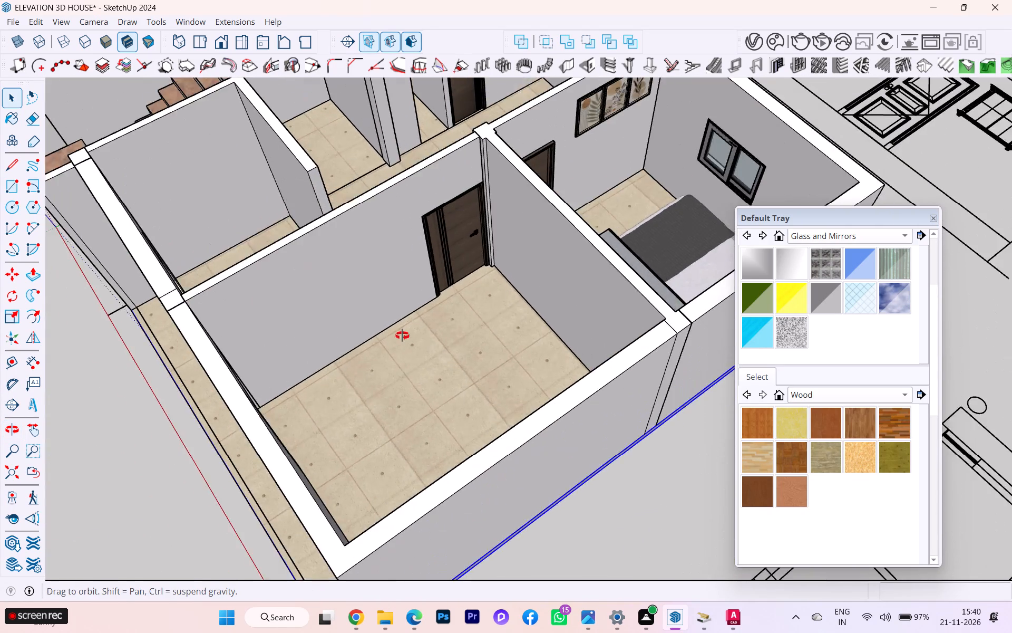
pyautogui.moveTo(402, 335); pyautogui.dragTo(623, 289, button='middle')
pyautogui.scroll(-1, 265, 348)
pyautogui.moveTo(172, 355); pyautogui.dragTo(374, 343, button='middle')
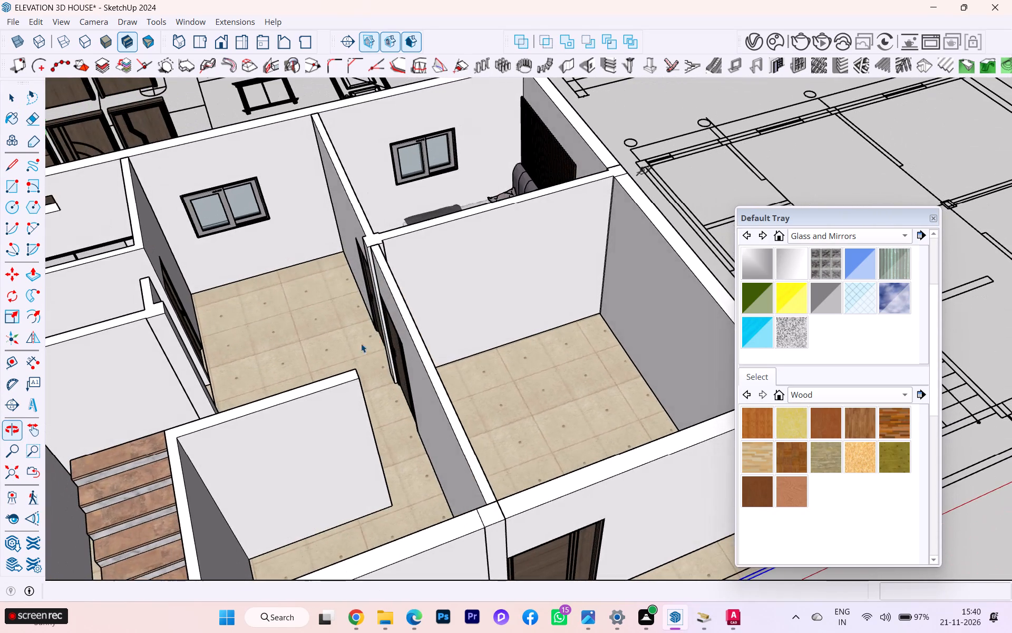
pyautogui.scroll(-3, 237, 331)
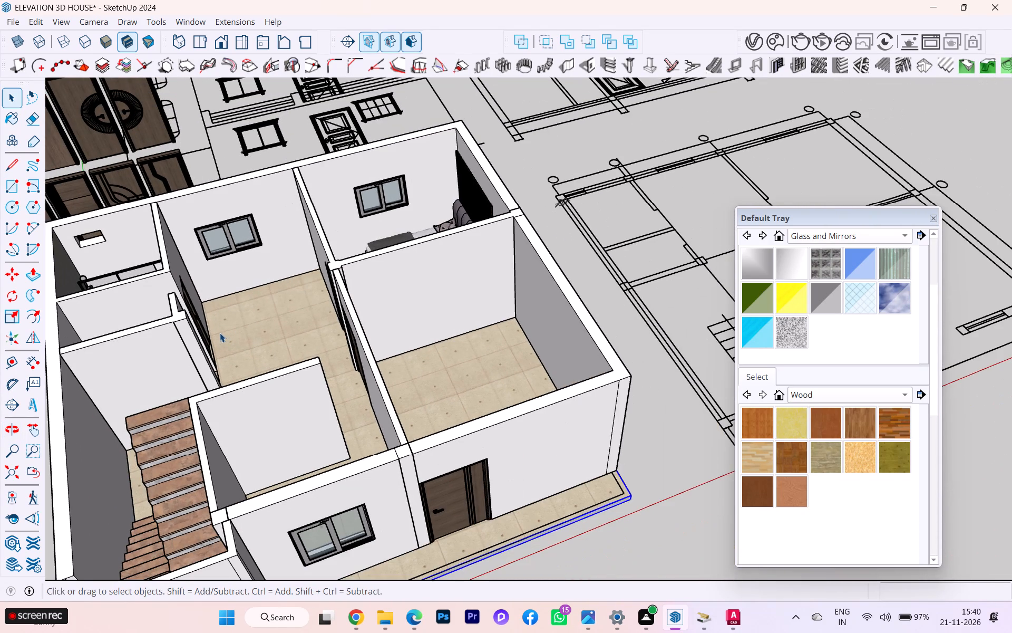
pyautogui.scroll(2, 407, 350)
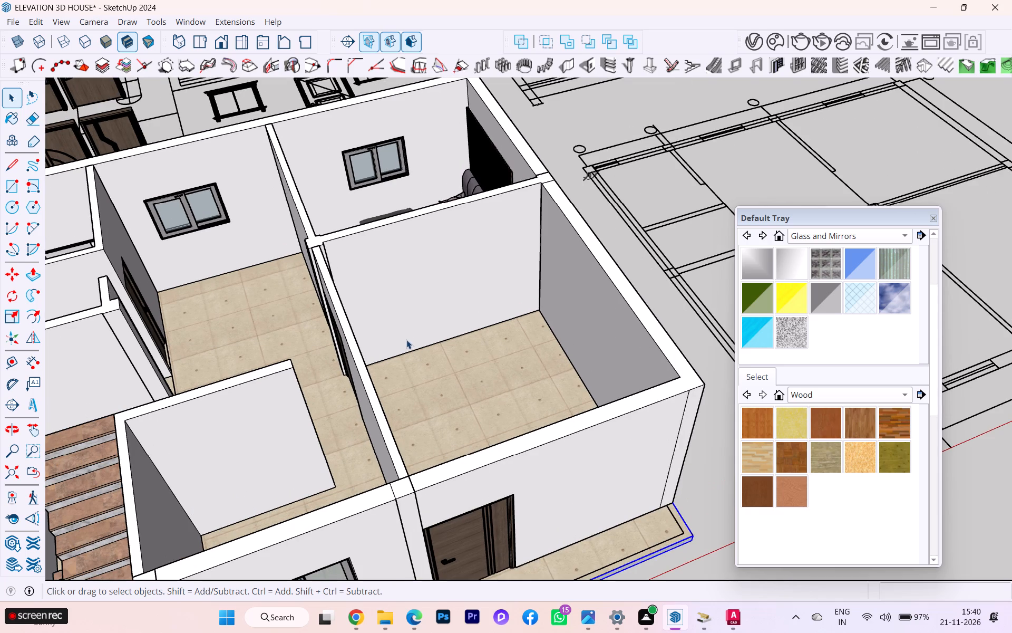
pyautogui.moveTo(337, 354); pyautogui.dragTo(401, 340, button='middle')
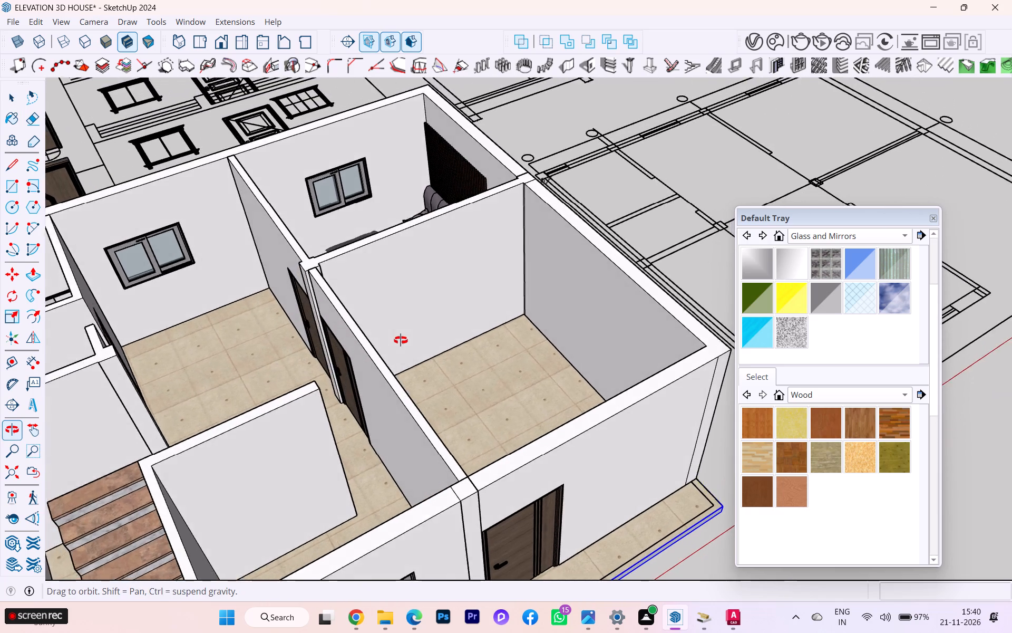
# Delete the wooden inner door from the opening between the front room and the hall, leaving the neighbouring hall door in place.
pyautogui.moveTo(401, 340); pyautogui.dragTo(423, 337, button='middle')
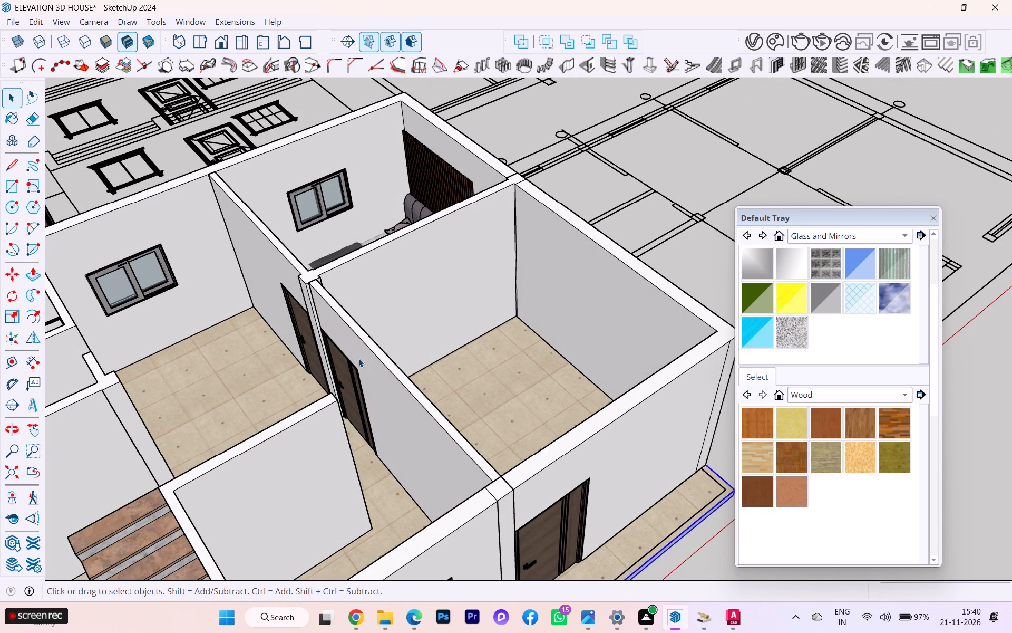
pyautogui.click(348, 394)
pyautogui.press('Delete')
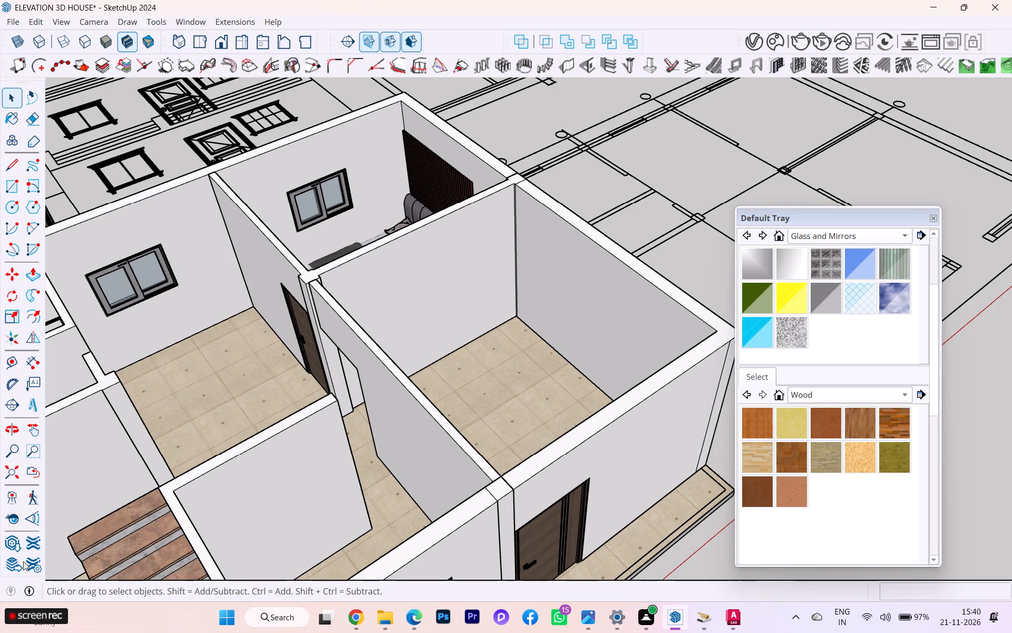
# Search 3D Warehouse for SOFA, replacing the earlier FRAME PHOTO query.
pyautogui.click(2, 533)
pyautogui.click(13, 546)
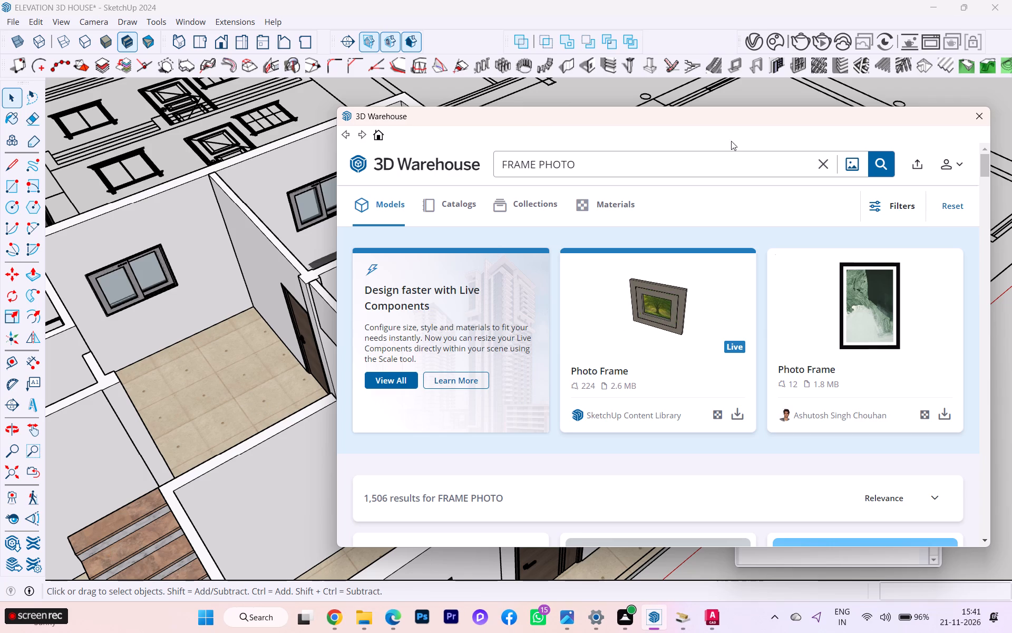
pyautogui.click(820, 174)
pyautogui.click(821, 169)
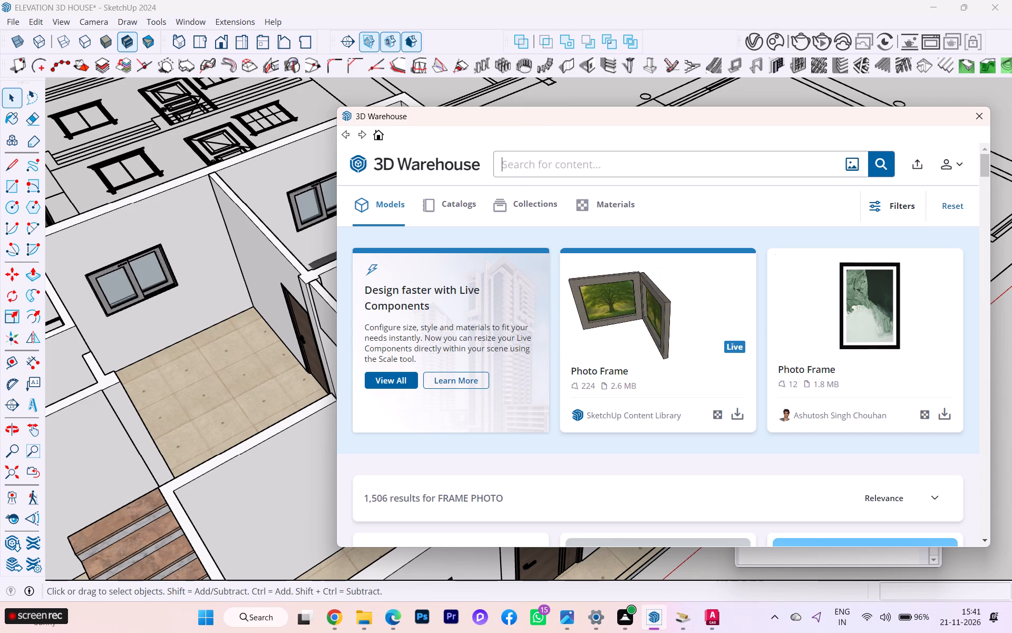
pyautogui.click(592, 174)
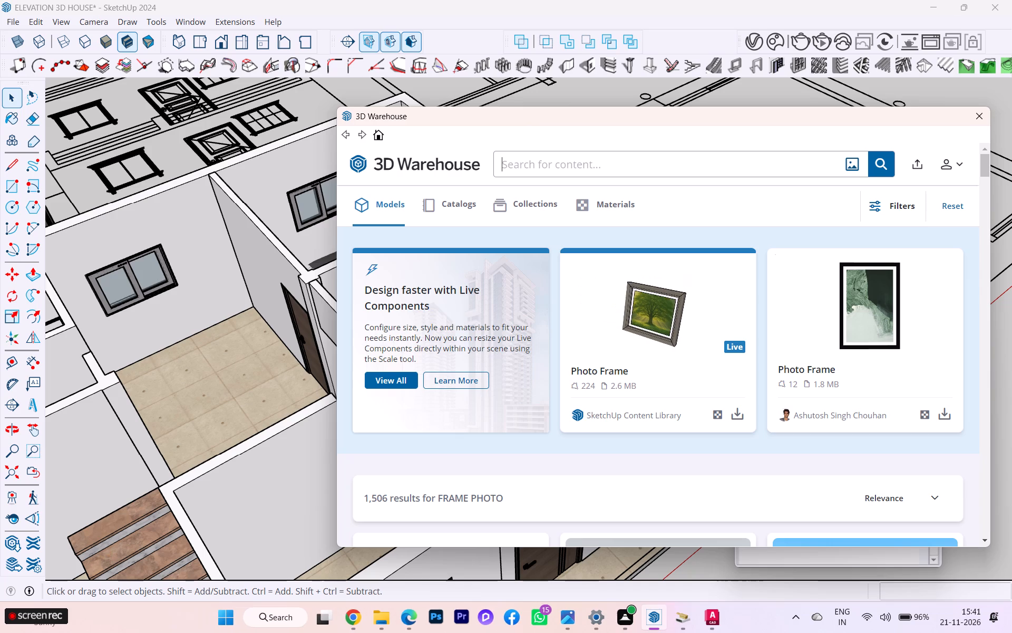
pyautogui.write('SOFA')
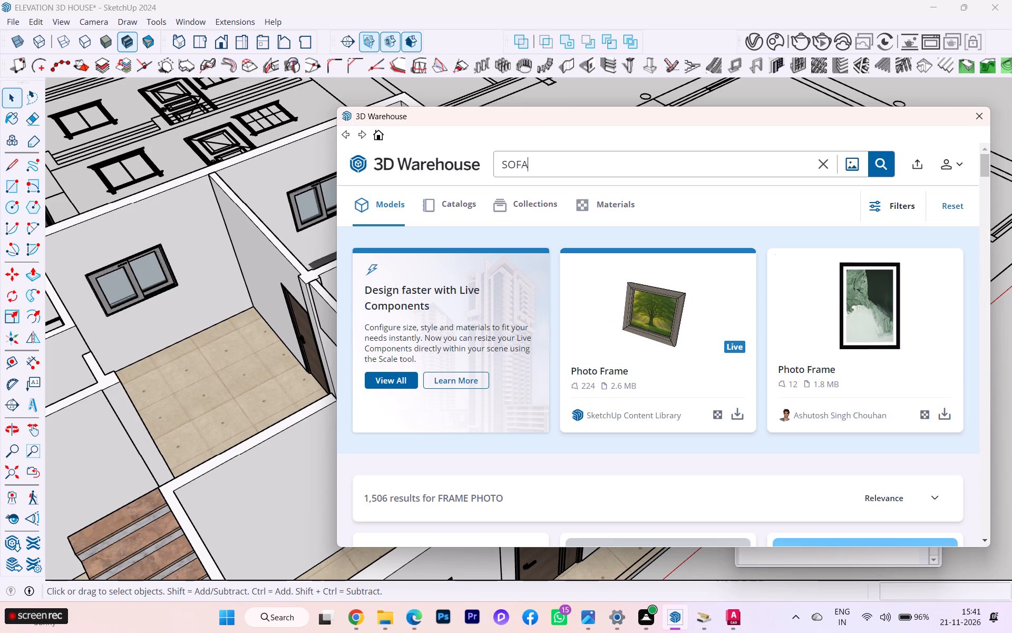
pyautogui.press('Return')
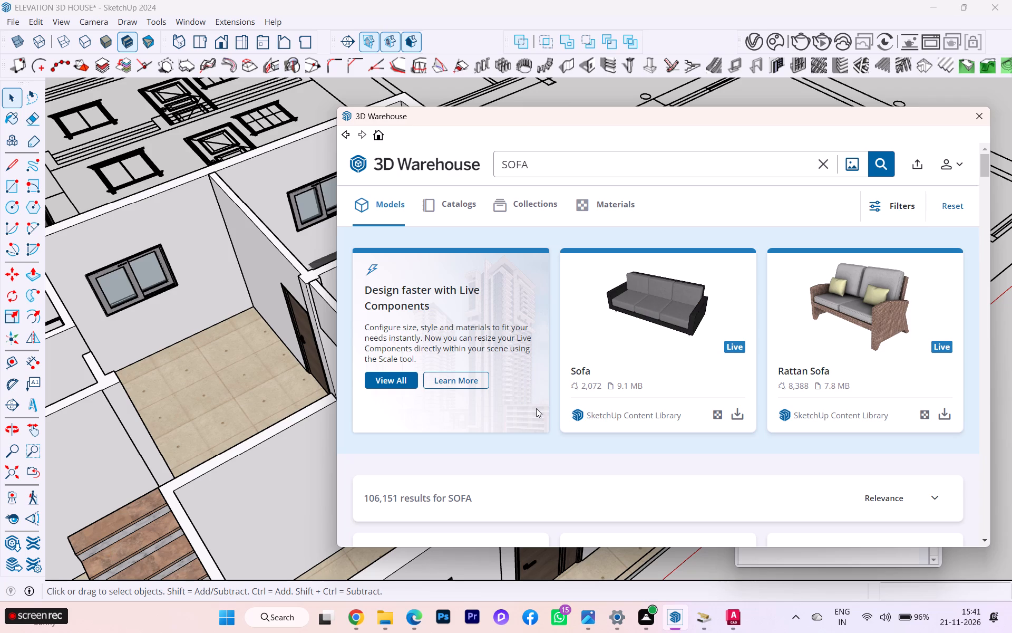
# Look through the sofa search results for a model that suits the empty front room.
pyautogui.scroll(-6, 536, 408)
pyautogui.scroll(2, 530, 389)
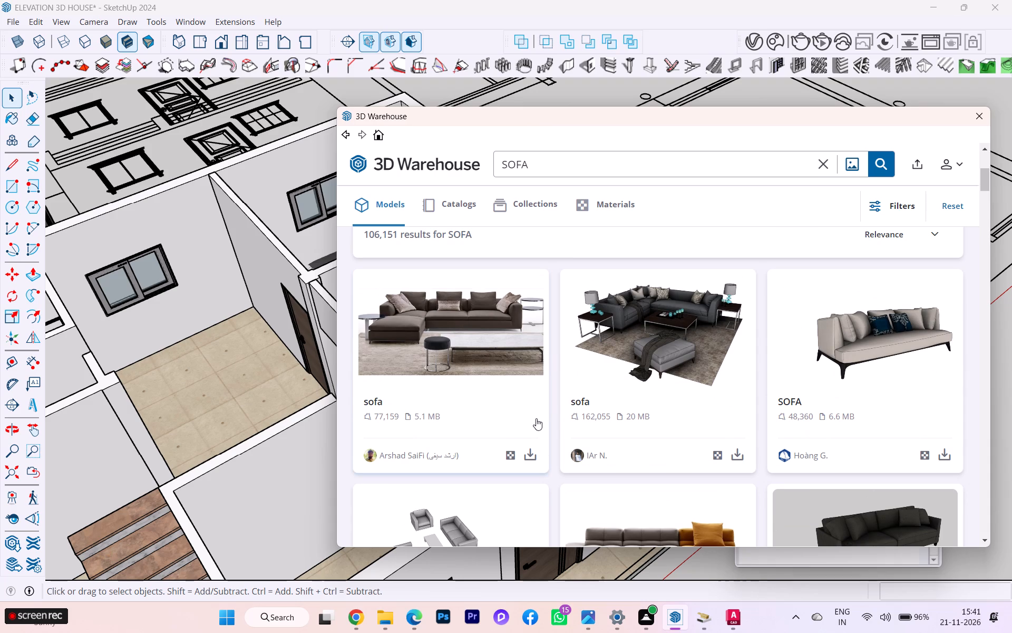
pyautogui.scroll(-1, 546, 414)
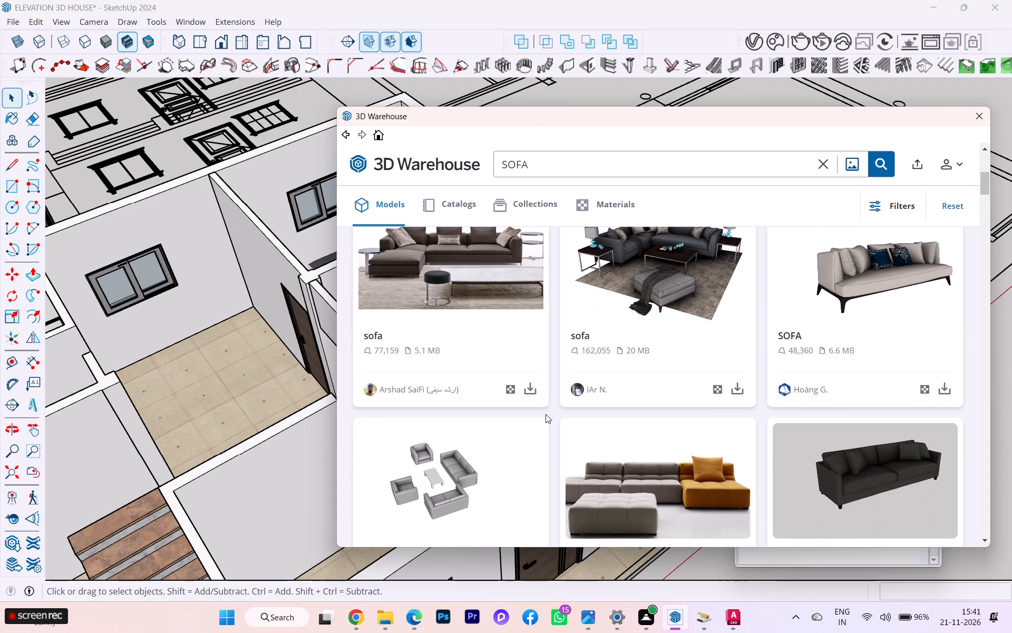
pyautogui.scroll(-5, 546, 414)
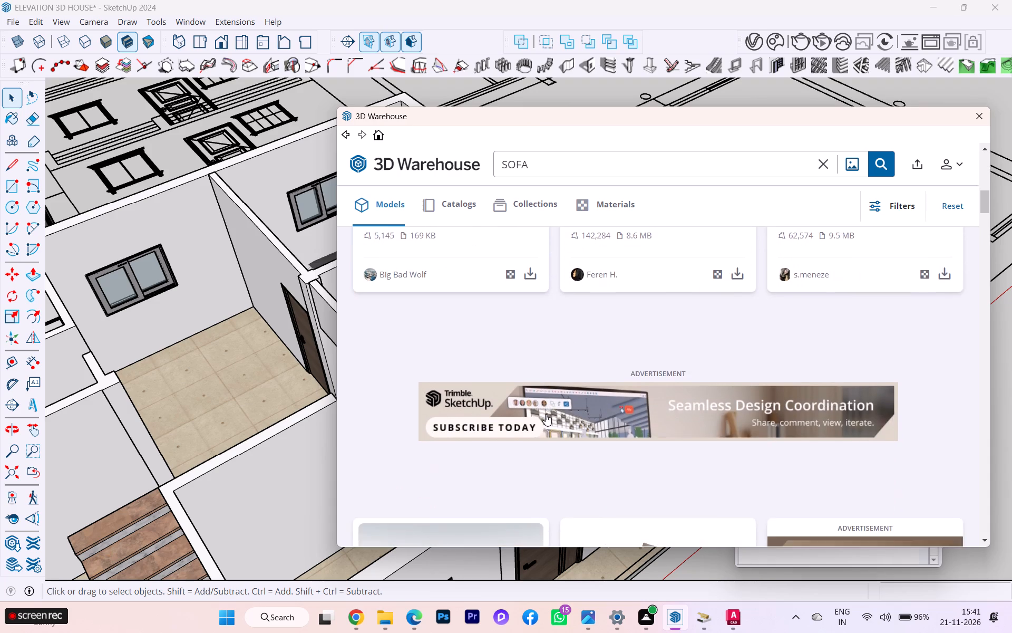
pyautogui.scroll(3, 546, 414)
pyautogui.scroll(-2, 546, 414)
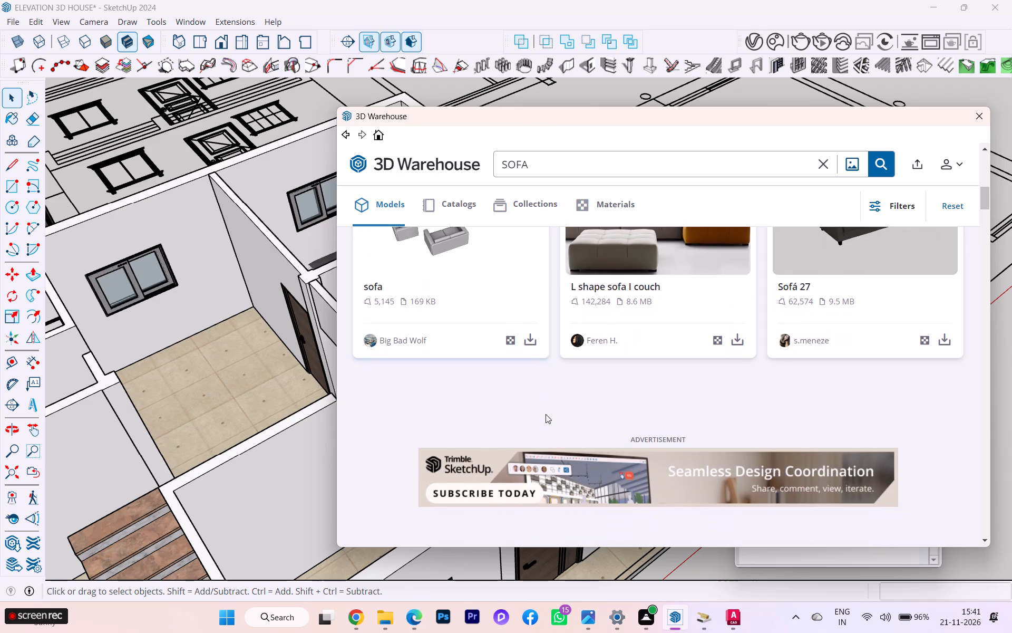
pyautogui.scroll(2, 546, 414)
pyautogui.scroll(-3, 433, 420)
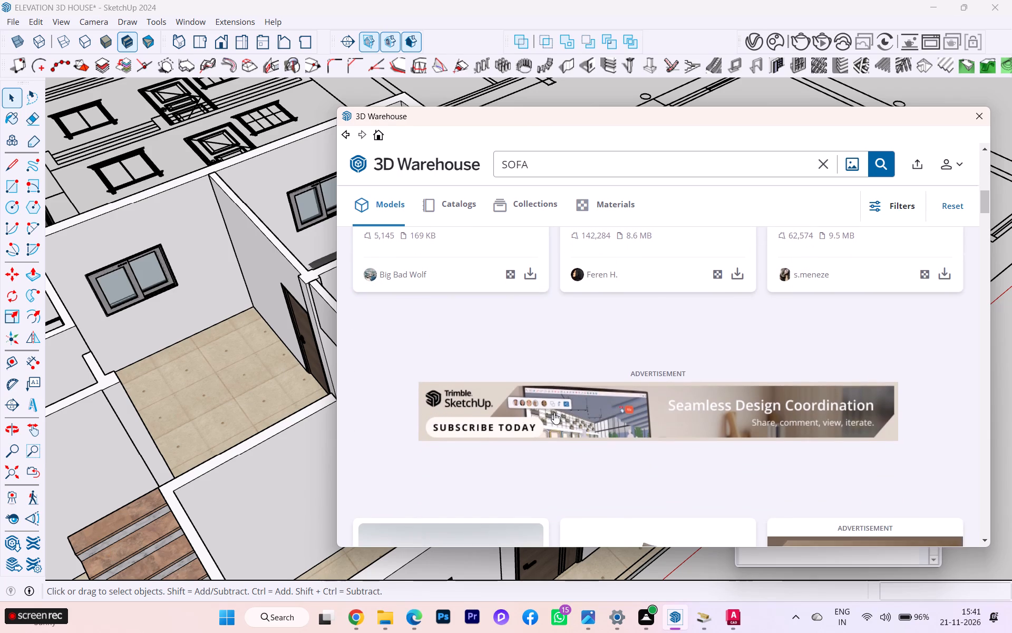
pyautogui.scroll(-3, 554, 413)
pyautogui.scroll(-2, 463, 404)
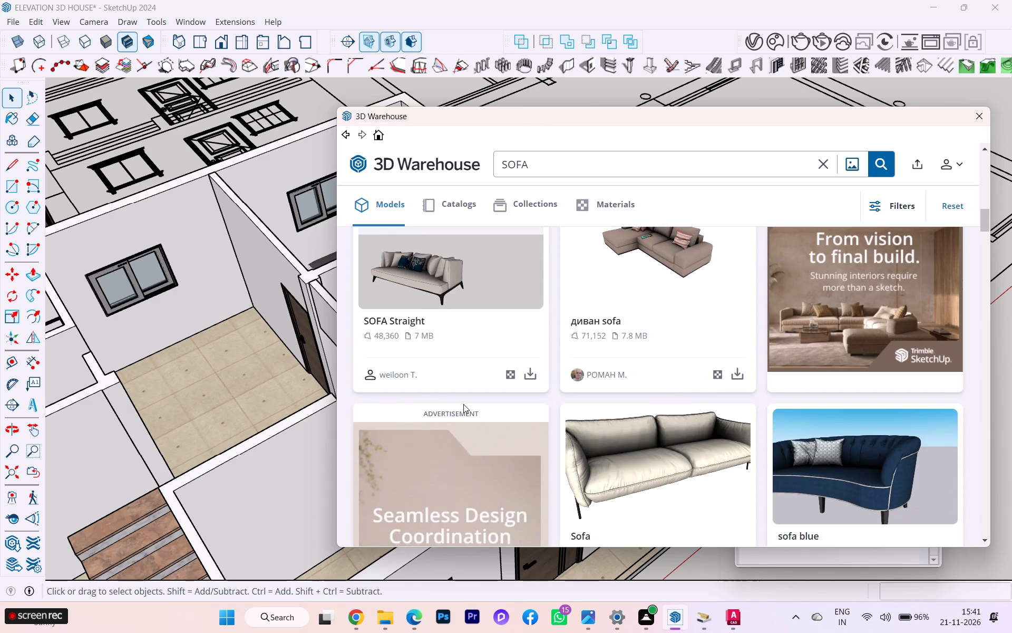
pyautogui.scroll(-7, 463, 404)
pyautogui.scroll(1, 463, 404)
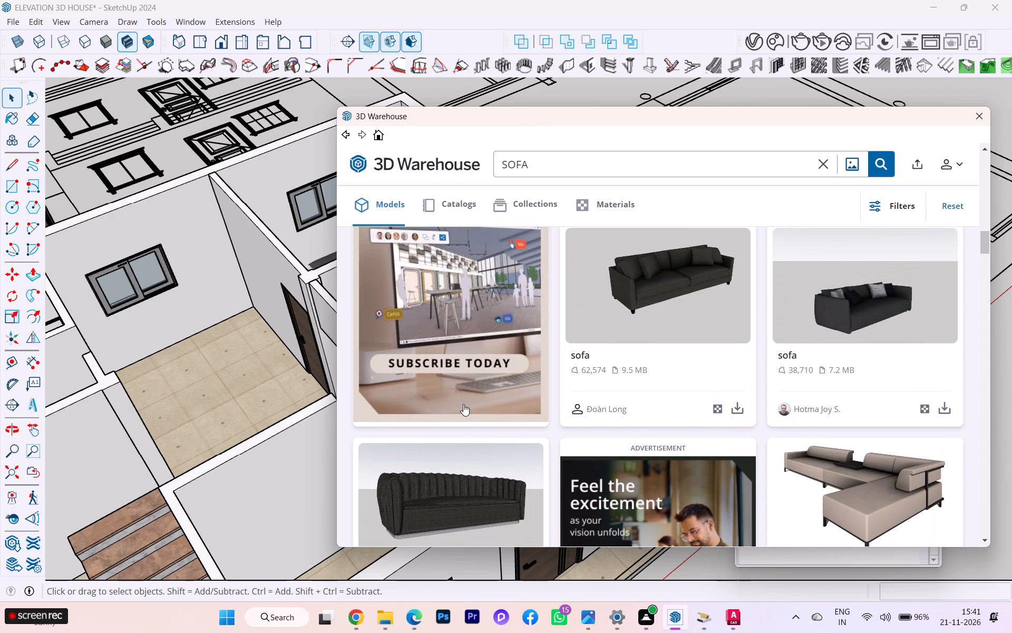
pyautogui.scroll(1, 463, 404)
pyautogui.scroll(-6, 463, 404)
pyautogui.scroll(1, 463, 404)
pyautogui.scroll(-1, 463, 404)
pyautogui.scroll(1, 463, 404)
pyautogui.scroll(-5, 463, 404)
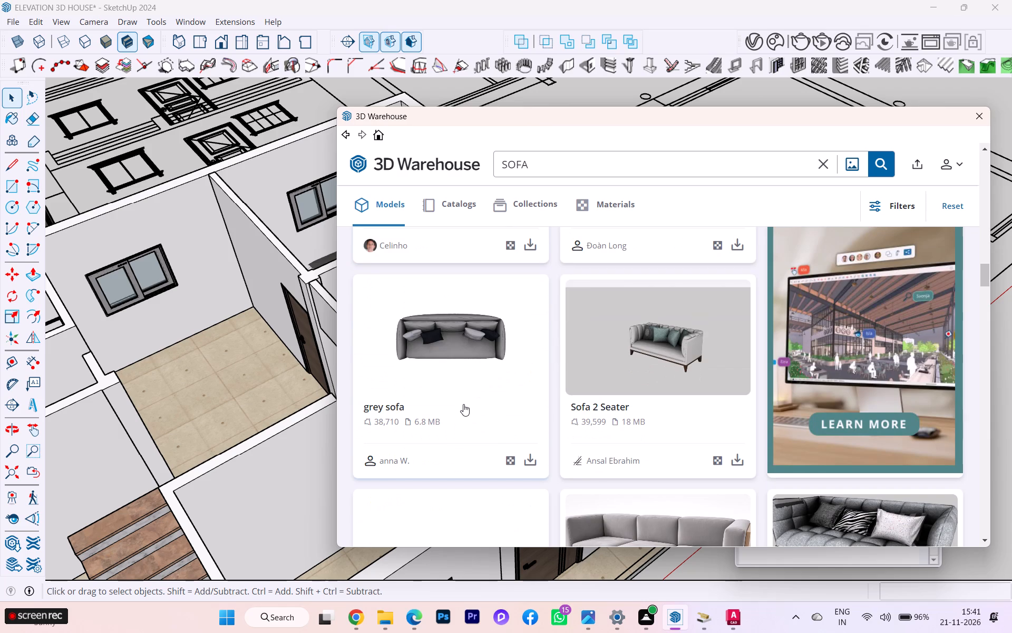
pyautogui.scroll(-4, 463, 404)
pyautogui.scroll(7, 463, 404)
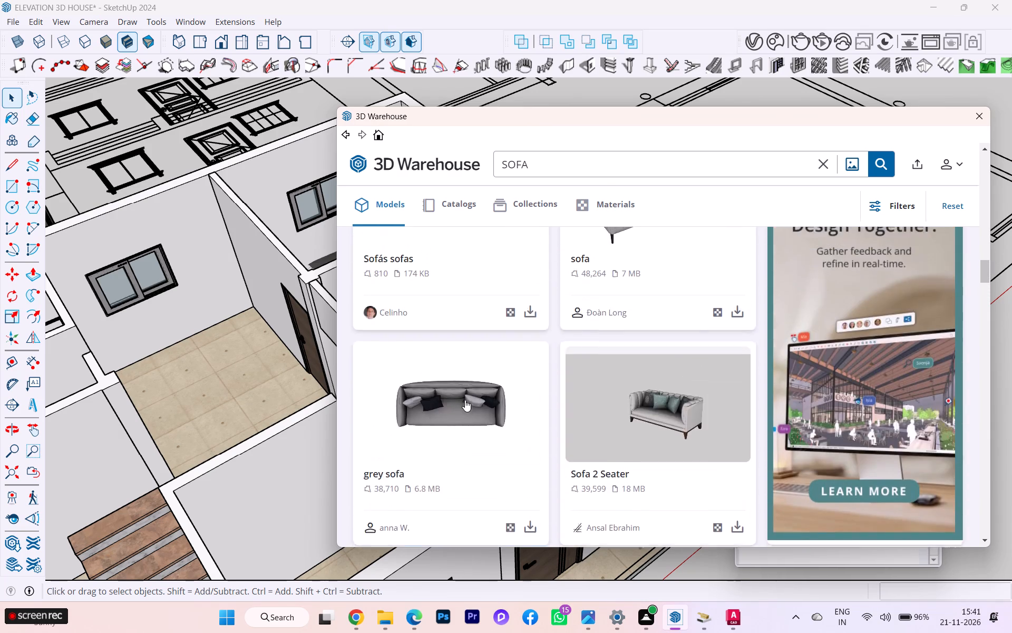
pyautogui.scroll(8, 465, 400)
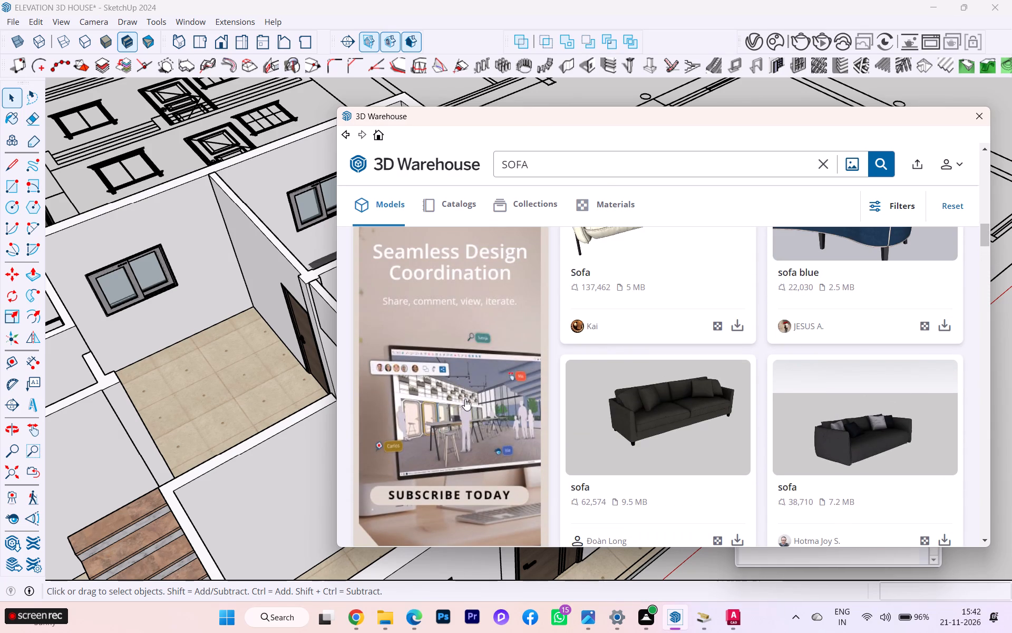
pyautogui.scroll(3, 465, 399)
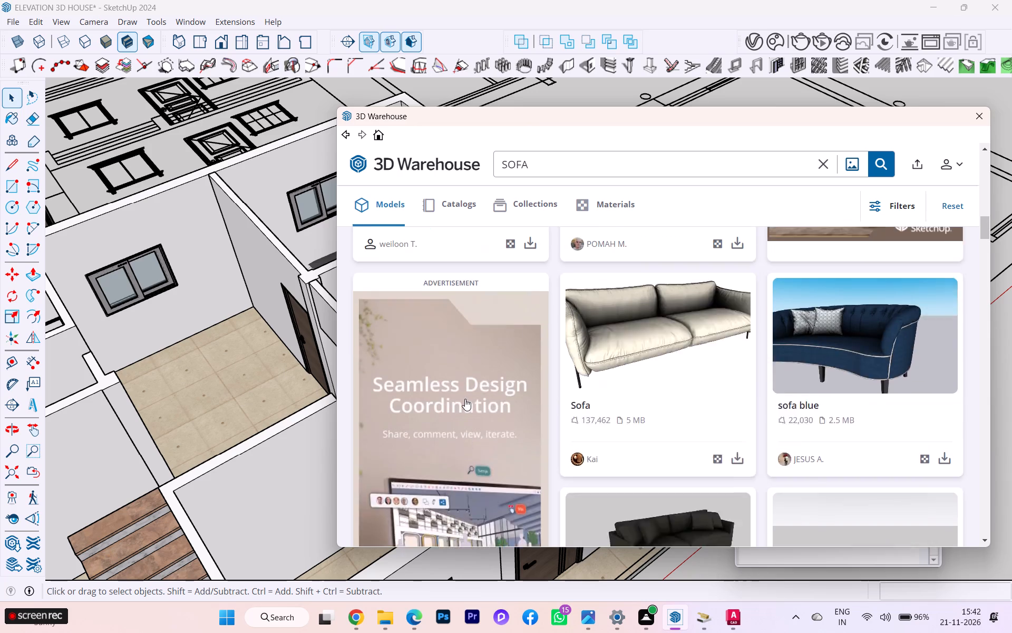
pyautogui.scroll(4, 465, 399)
pyautogui.scroll(-2, 470, 397)
pyautogui.scroll(4, 470, 397)
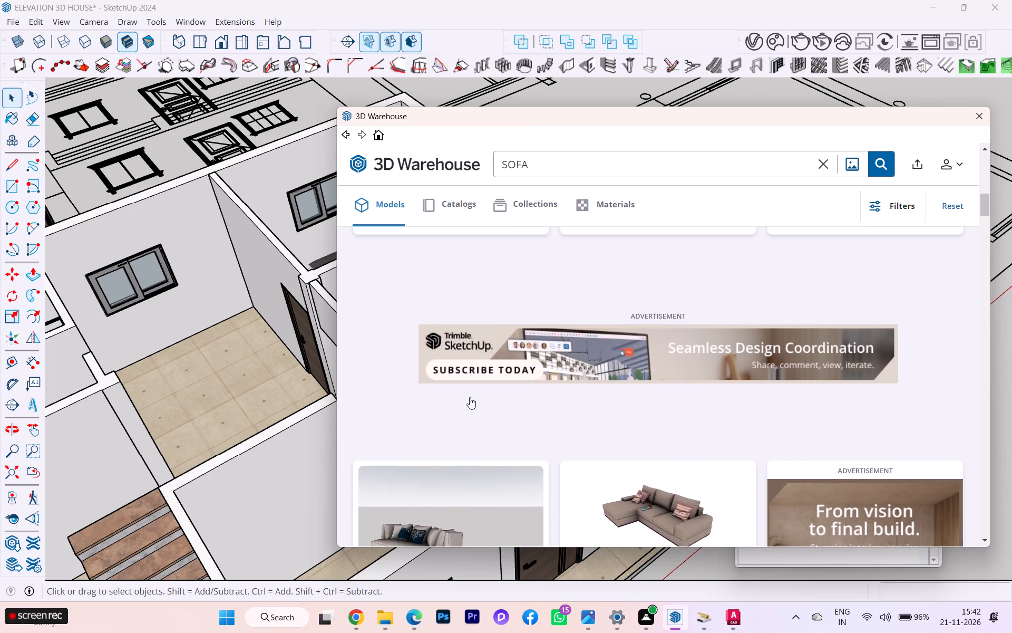
pyautogui.scroll(7, 470, 397)
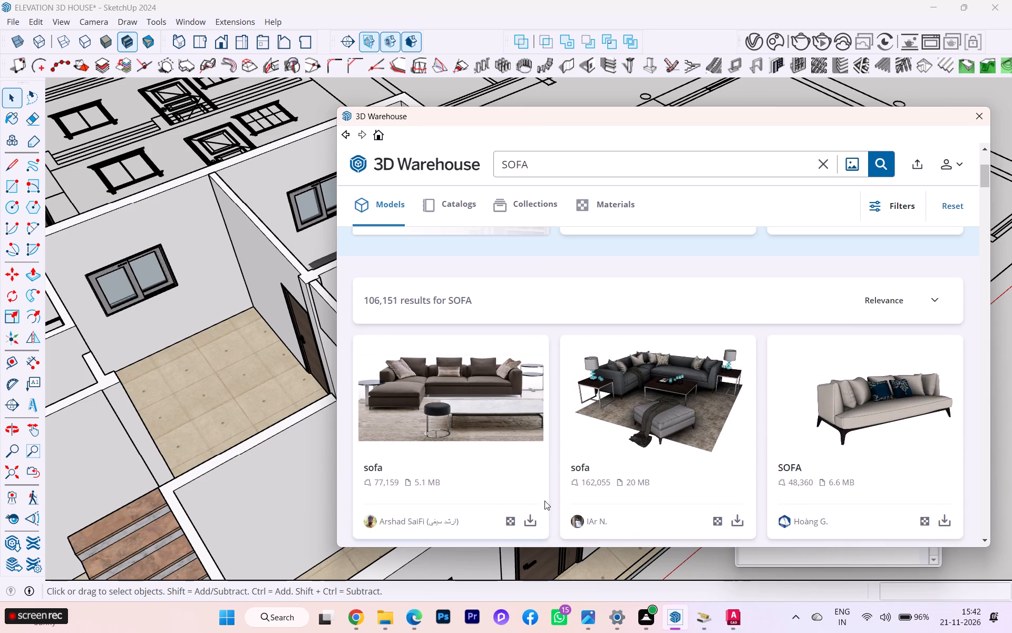
# Load the 5.1 MB brown L-shaped sofa directly into the model and place it on the front room's floor.
pyautogui.click(532, 519)
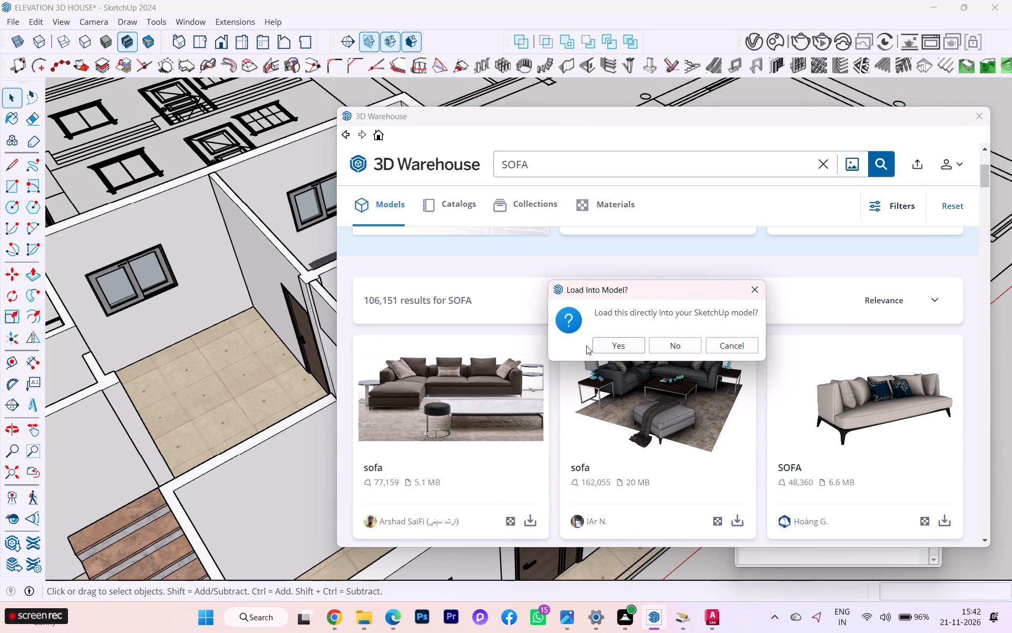
pyautogui.click(612, 346)
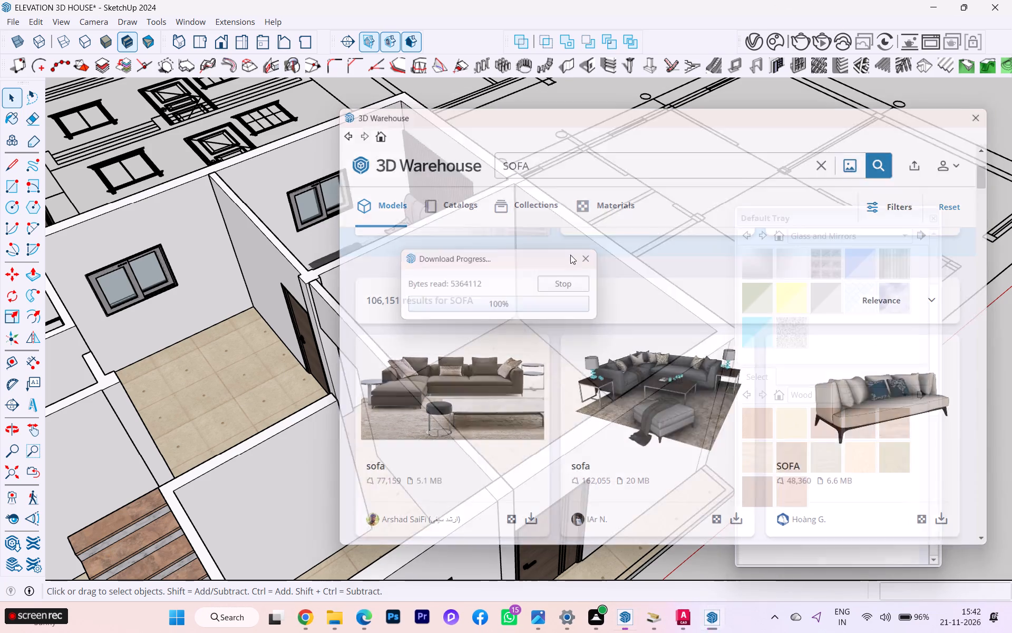
pyautogui.scroll(-2, 592, 371)
pyautogui.scroll(-4, 519, 363)
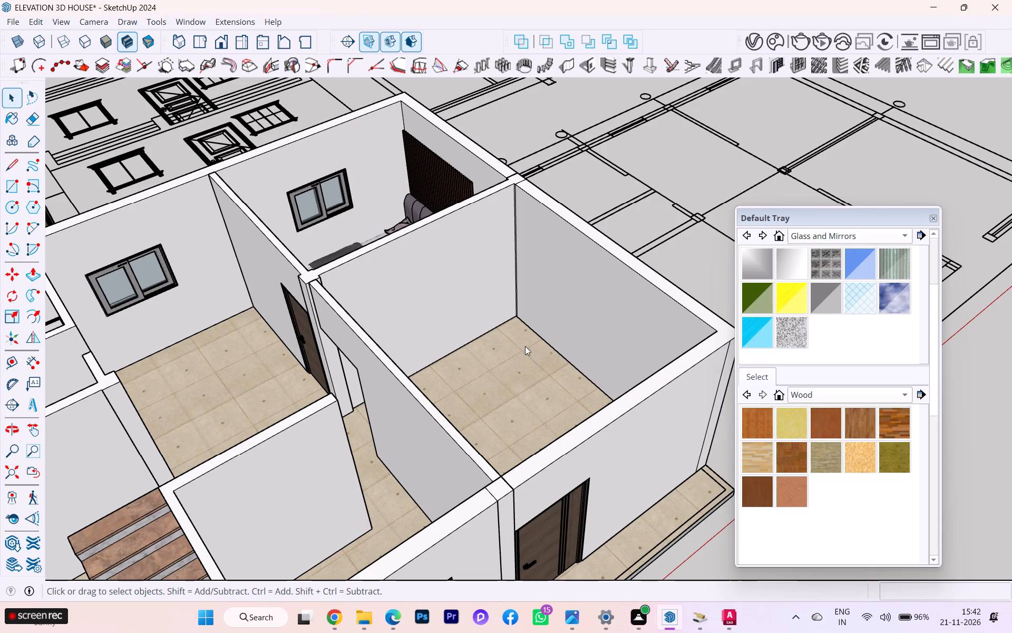
pyautogui.scroll(-7, 526, 339)
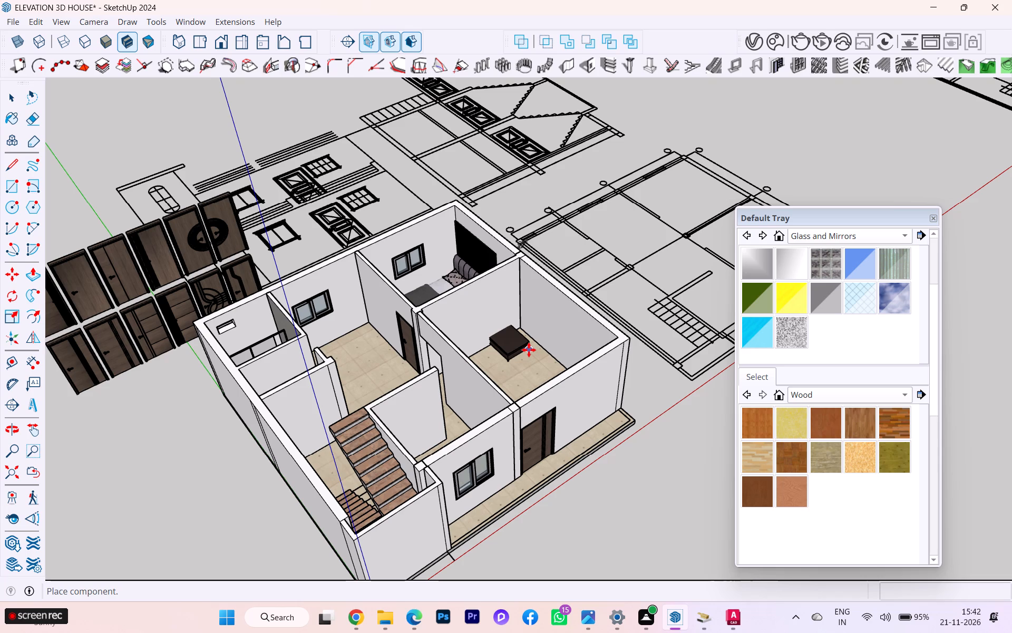
pyautogui.scroll(8, 539, 373)
pyautogui.scroll(3, 497, 407)
pyautogui.moveTo(486, 427); pyautogui.dragTo(323, 437, button='middle')
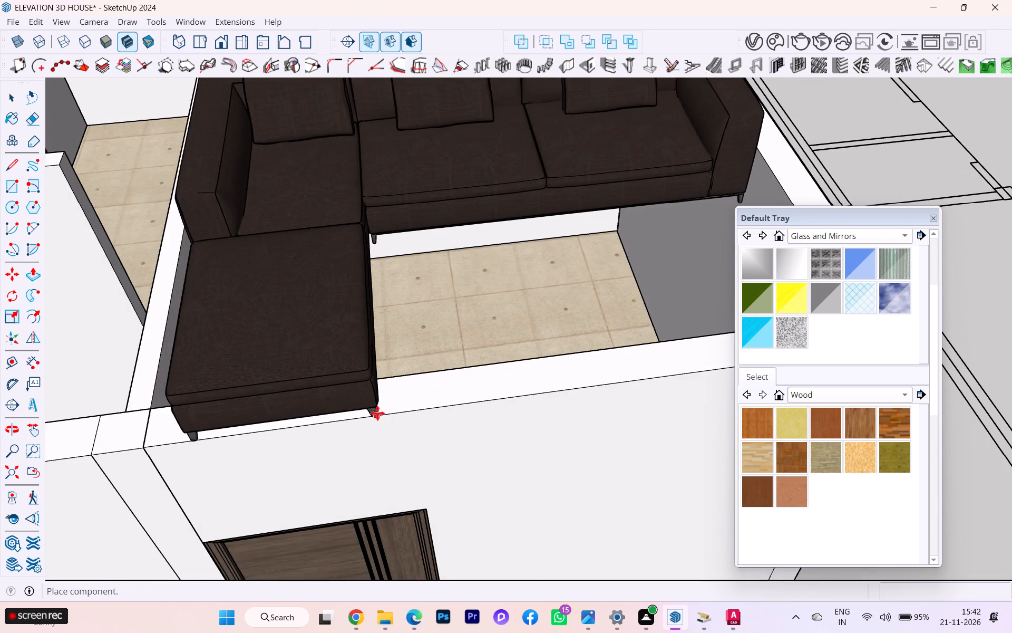
pyautogui.scroll(-2, 308, 378)
pyautogui.moveTo(318, 373); pyautogui.dragTo(518, 505, button='middle')
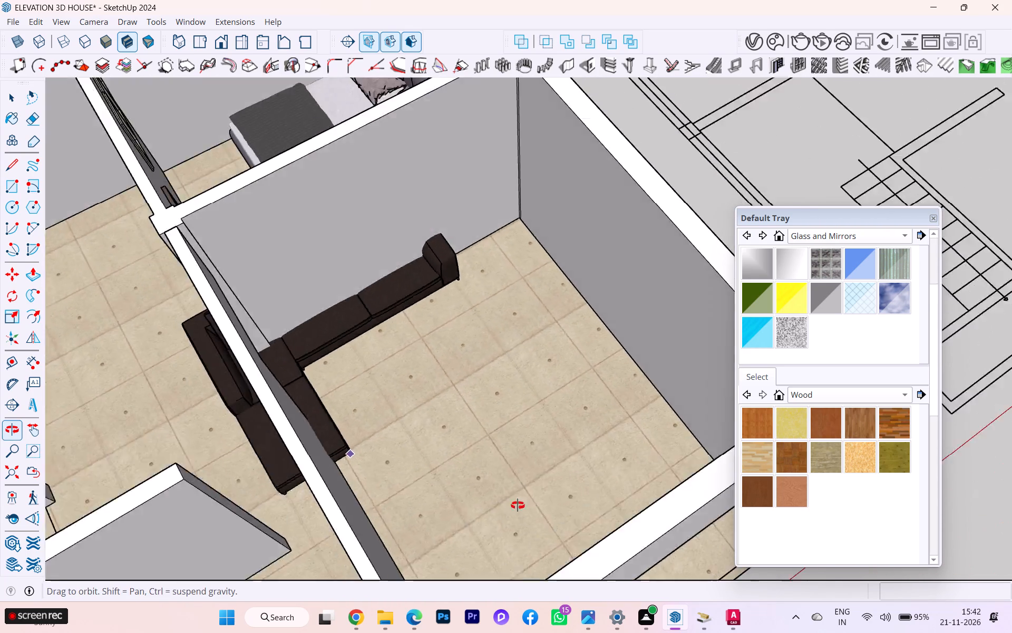
pyautogui.moveTo(518, 505); pyautogui.dragTo(524, 510, button='middle')
pyautogui.click(482, 489)
# Rotate the L-shaped sofa 90 degrees clockwise as seen from above, so its long back faces the front room's outer side wall.
pyautogui.moveTo(534, 444); pyautogui.dragTo(400, 464, button='middle')
pyautogui.scroll(1, 276, 344)
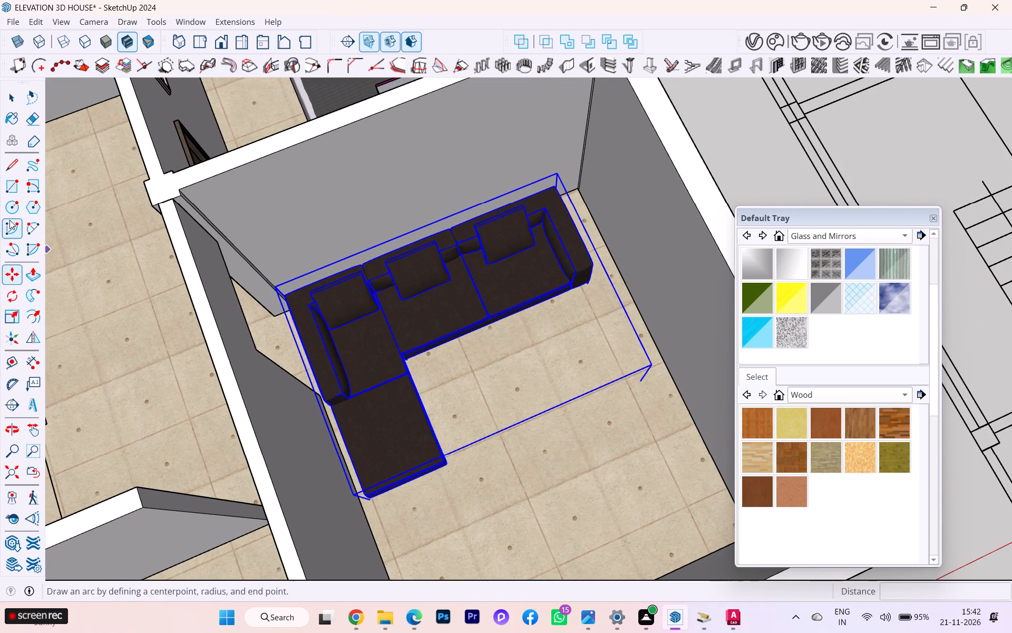
pyautogui.click(15, 296)
pyautogui.click(444, 368)
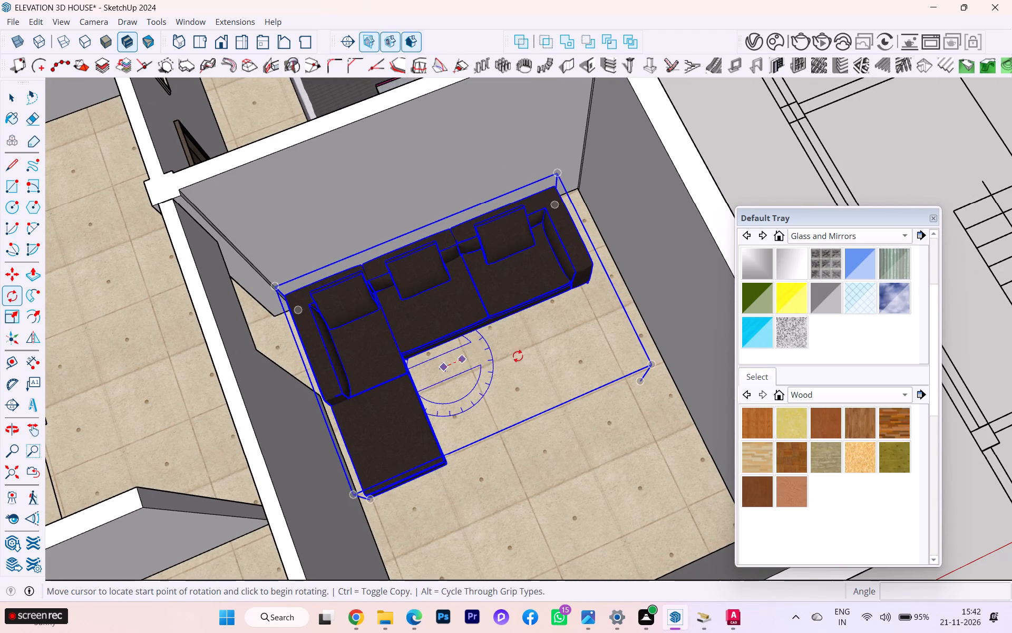
pyautogui.click(533, 351)
pyautogui.press('Escape')
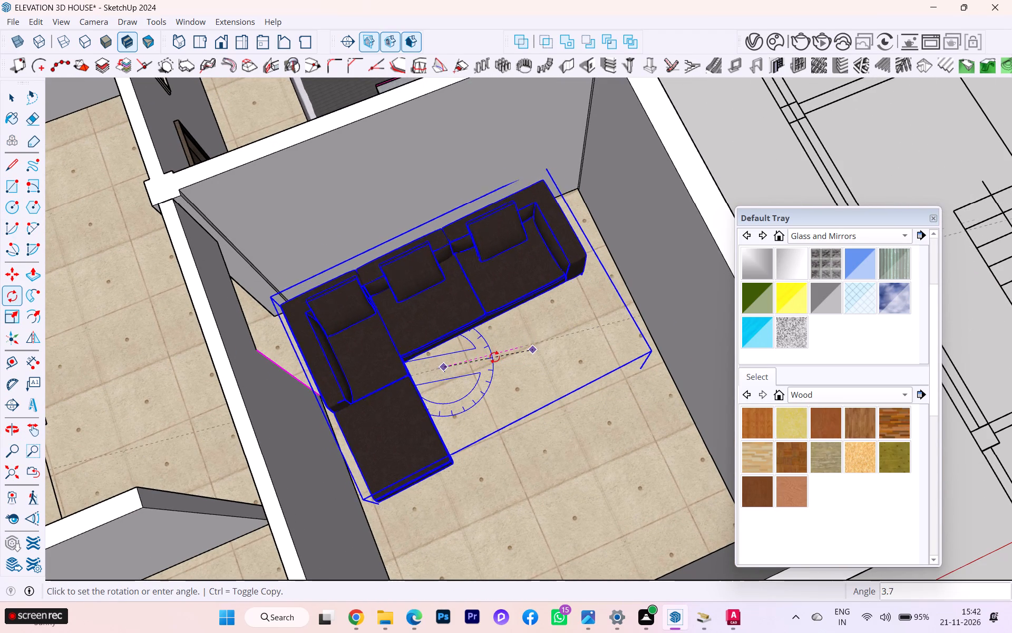
pyautogui.click(442, 368)
pyautogui.click(516, 342)
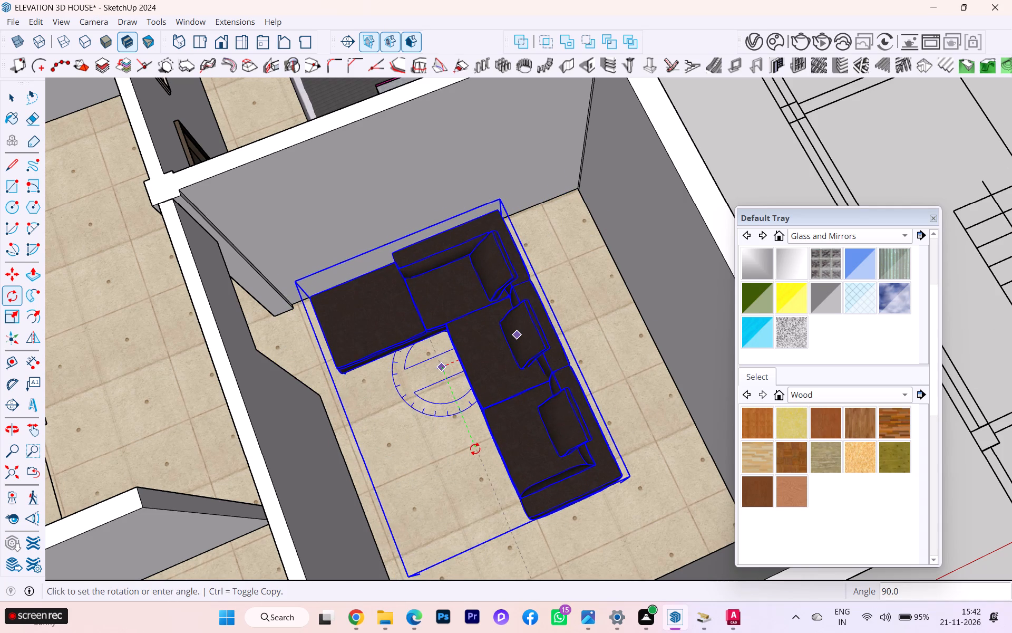
pyautogui.write('90')
pyautogui.press('Return')
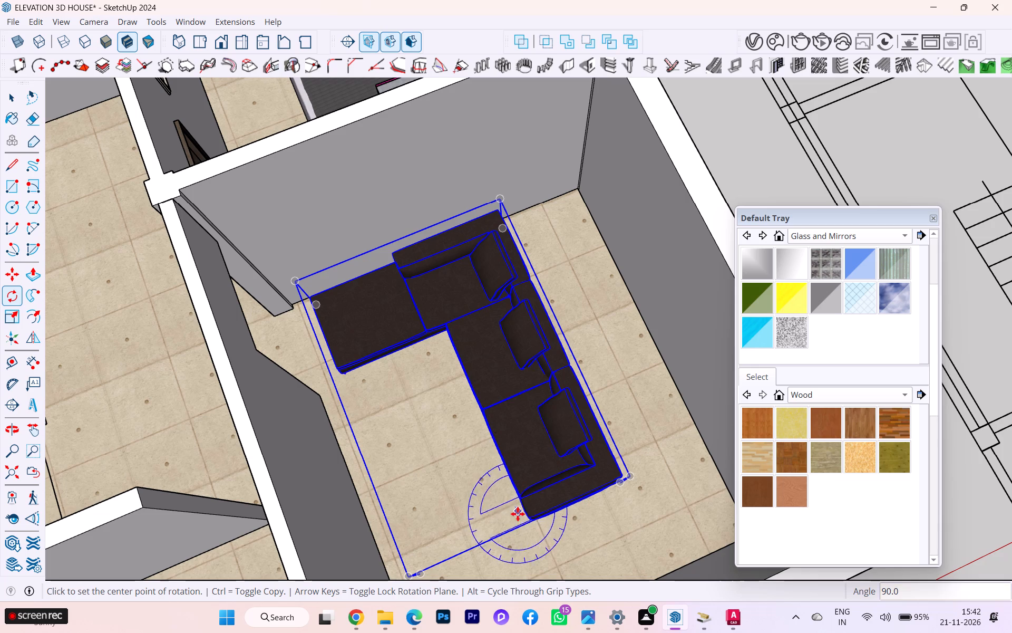
# Move the sofa about 3' 4 7/16" along the red axis so its long back sits against the front room's outer side wall.
pyautogui.press('m')
pyautogui.scroll(1, 522, 517)
pyautogui.scroll(-1, 522, 517)
pyautogui.scroll(2, 522, 517)
pyautogui.scroll(3, 613, 478)
pyautogui.click(625, 479)
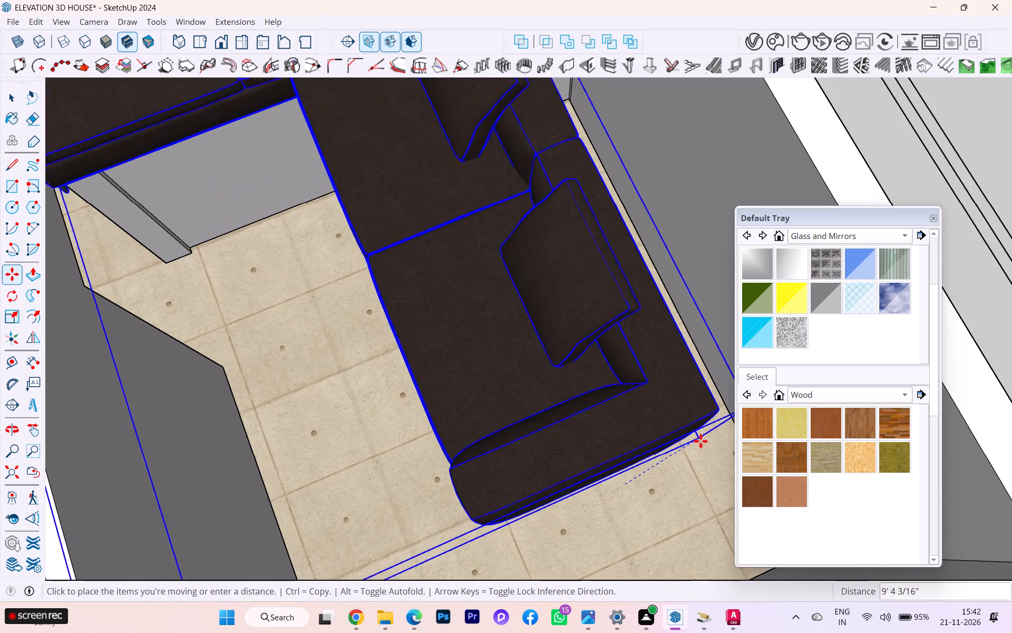
pyautogui.scroll(-3, 621, 434)
pyautogui.scroll(-1, 560, 431)
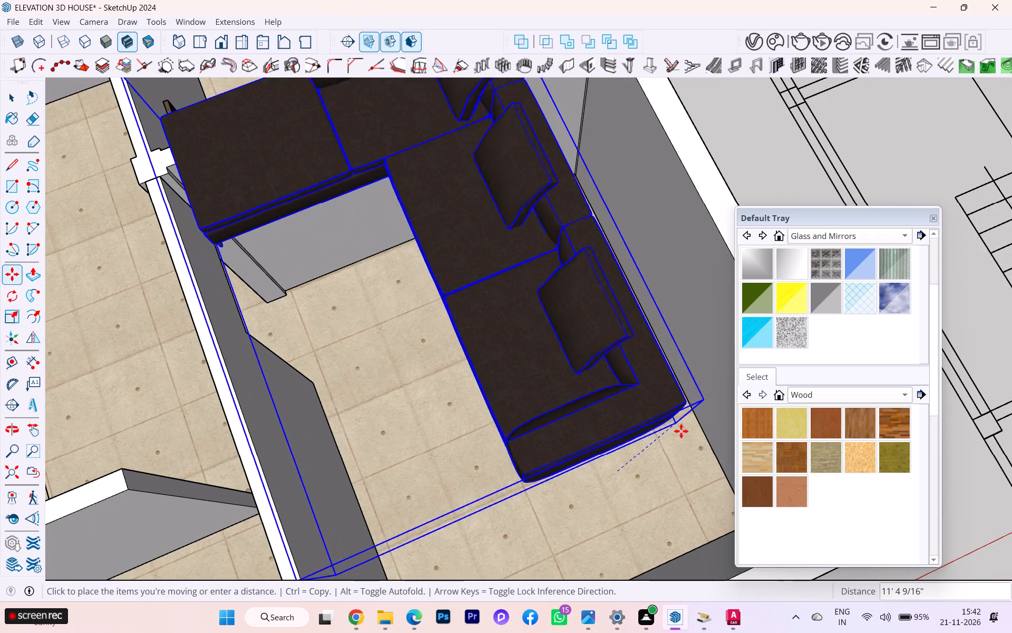
pyautogui.press('Right')
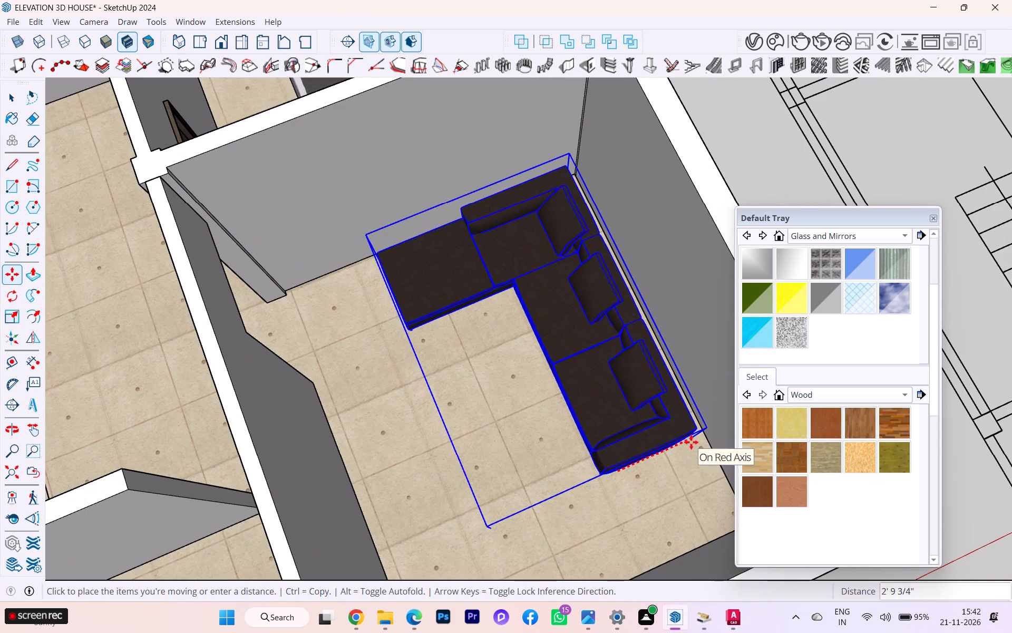
pyautogui.scroll(2, 691, 442)
pyautogui.click(707, 433)
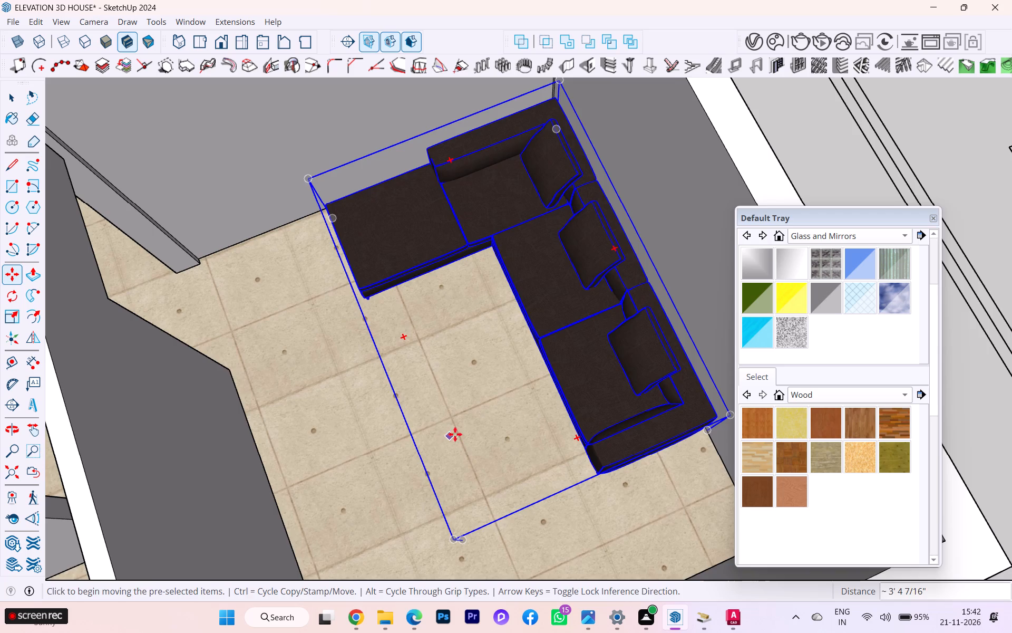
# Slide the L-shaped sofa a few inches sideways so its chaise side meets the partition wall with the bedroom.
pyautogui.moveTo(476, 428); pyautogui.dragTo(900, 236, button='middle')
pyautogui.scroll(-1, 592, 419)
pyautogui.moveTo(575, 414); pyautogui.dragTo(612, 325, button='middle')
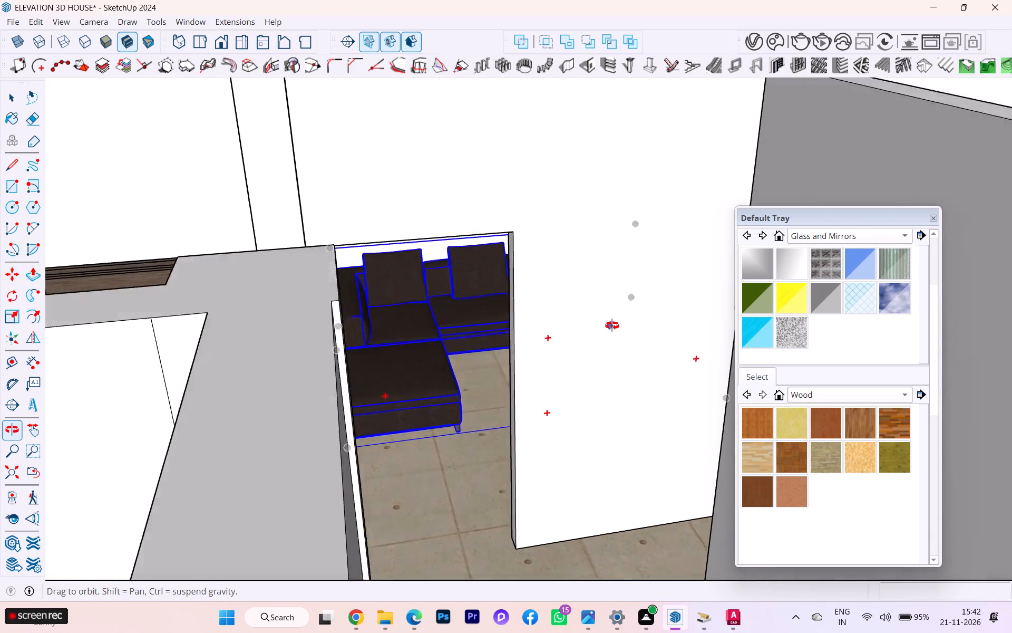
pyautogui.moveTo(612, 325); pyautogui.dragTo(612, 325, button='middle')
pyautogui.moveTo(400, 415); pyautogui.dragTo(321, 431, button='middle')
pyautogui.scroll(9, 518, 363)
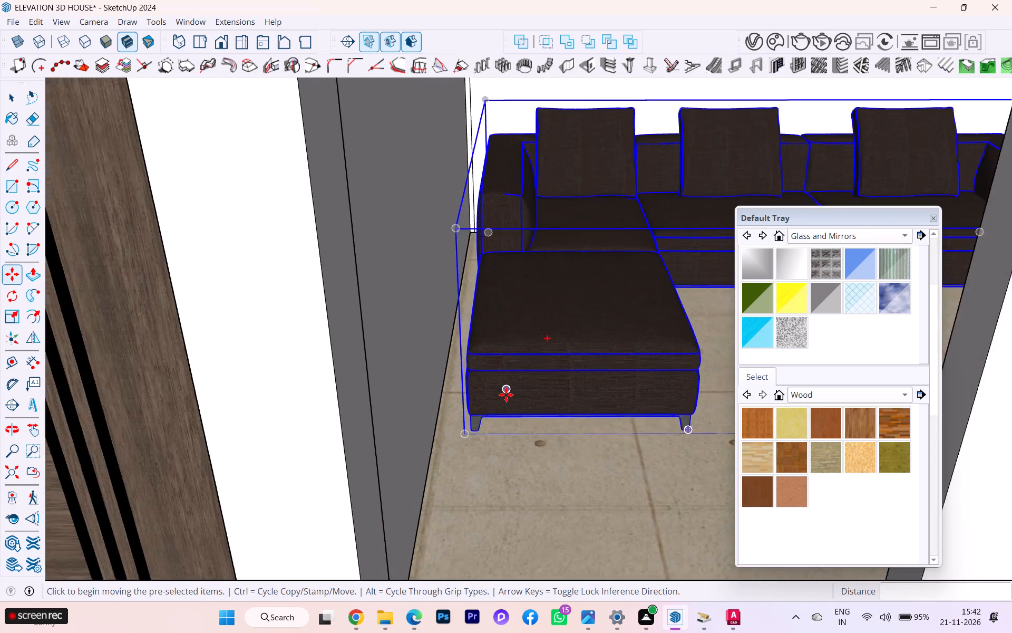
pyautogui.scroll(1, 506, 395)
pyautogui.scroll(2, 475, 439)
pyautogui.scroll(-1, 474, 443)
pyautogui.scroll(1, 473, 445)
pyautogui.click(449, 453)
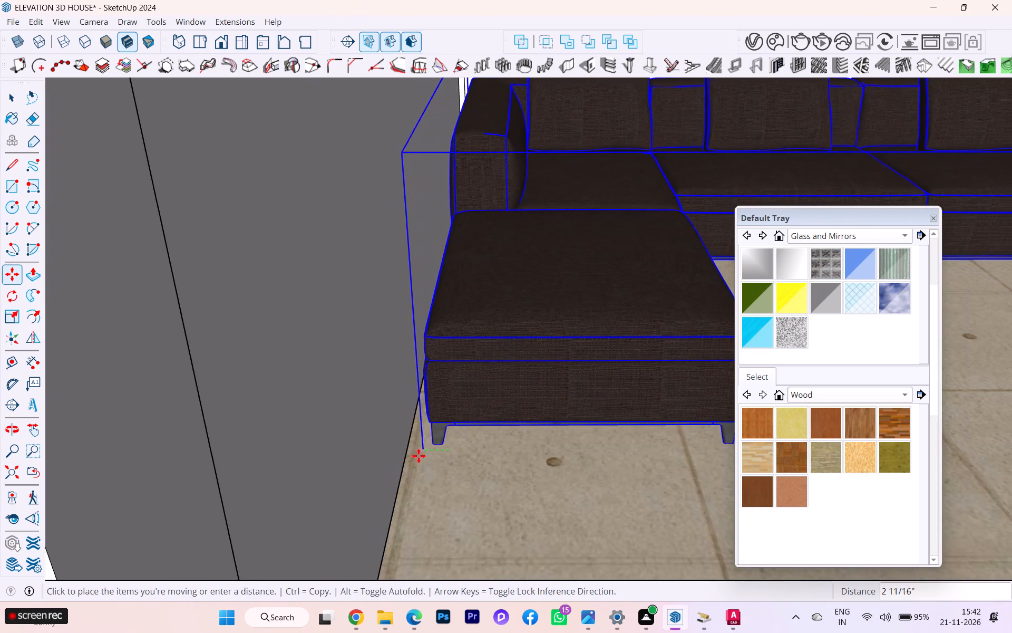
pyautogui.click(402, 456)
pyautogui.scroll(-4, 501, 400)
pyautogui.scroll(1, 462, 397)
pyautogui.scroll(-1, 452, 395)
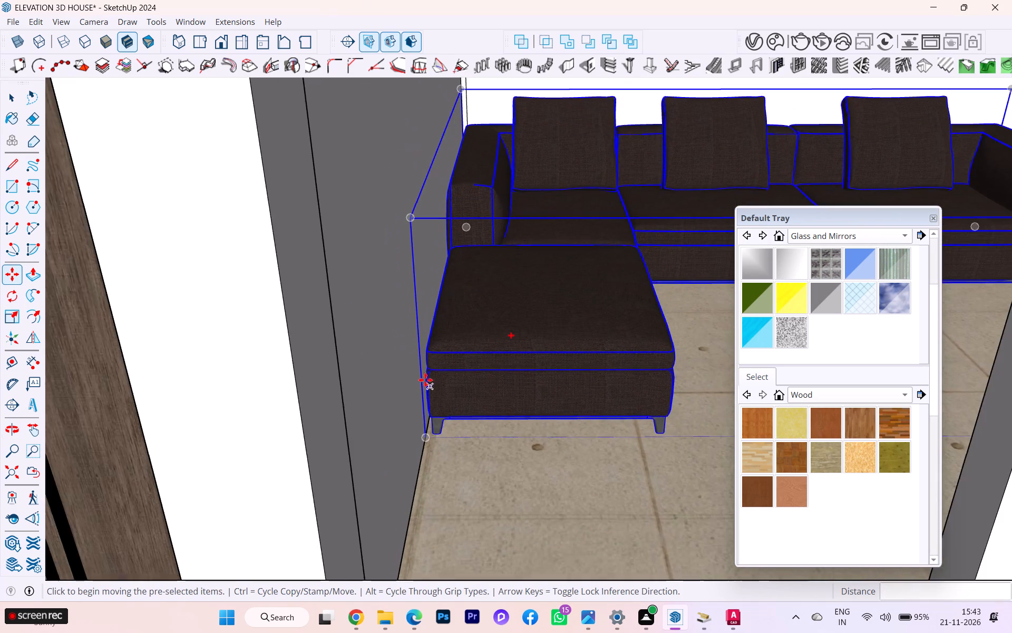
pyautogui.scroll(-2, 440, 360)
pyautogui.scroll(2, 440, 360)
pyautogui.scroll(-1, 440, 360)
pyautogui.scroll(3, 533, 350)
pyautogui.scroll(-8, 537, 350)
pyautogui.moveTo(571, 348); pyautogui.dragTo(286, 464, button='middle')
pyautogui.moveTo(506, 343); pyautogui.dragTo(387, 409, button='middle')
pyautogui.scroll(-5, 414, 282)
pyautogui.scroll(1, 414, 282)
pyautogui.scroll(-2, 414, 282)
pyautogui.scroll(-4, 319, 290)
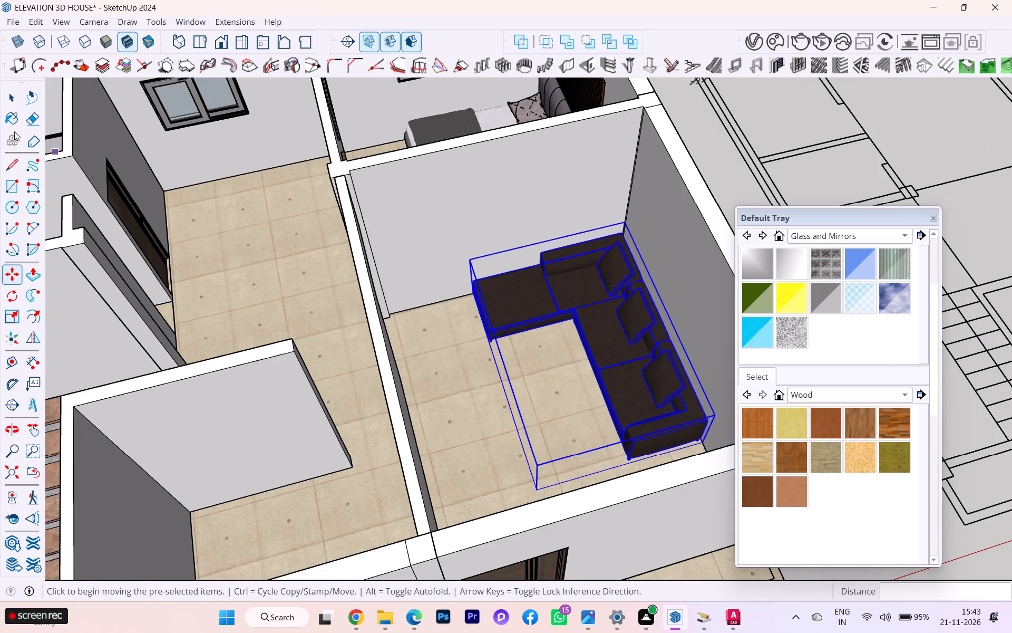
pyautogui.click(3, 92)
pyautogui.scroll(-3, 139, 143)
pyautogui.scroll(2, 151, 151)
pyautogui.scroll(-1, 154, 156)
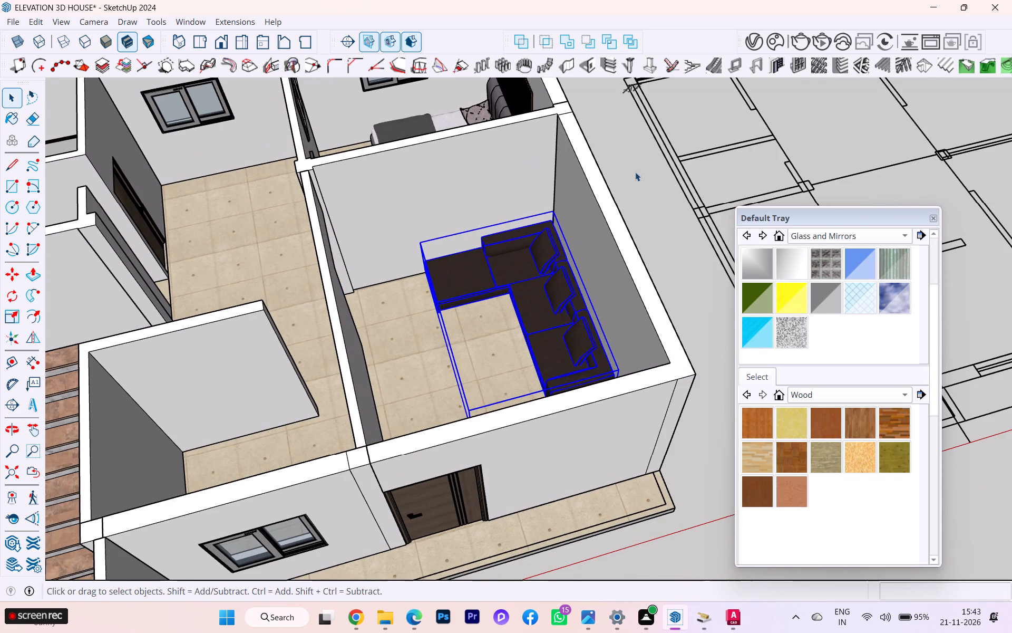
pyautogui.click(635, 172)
# Examine the sofa's placement in the front room from several sides, relative to the walls, corner and entrance door.
pyautogui.scroll(5, 495, 269)
pyautogui.moveTo(472, 276); pyautogui.dragTo(723, 287, button='middle')
pyautogui.scroll(2, 486, 322)
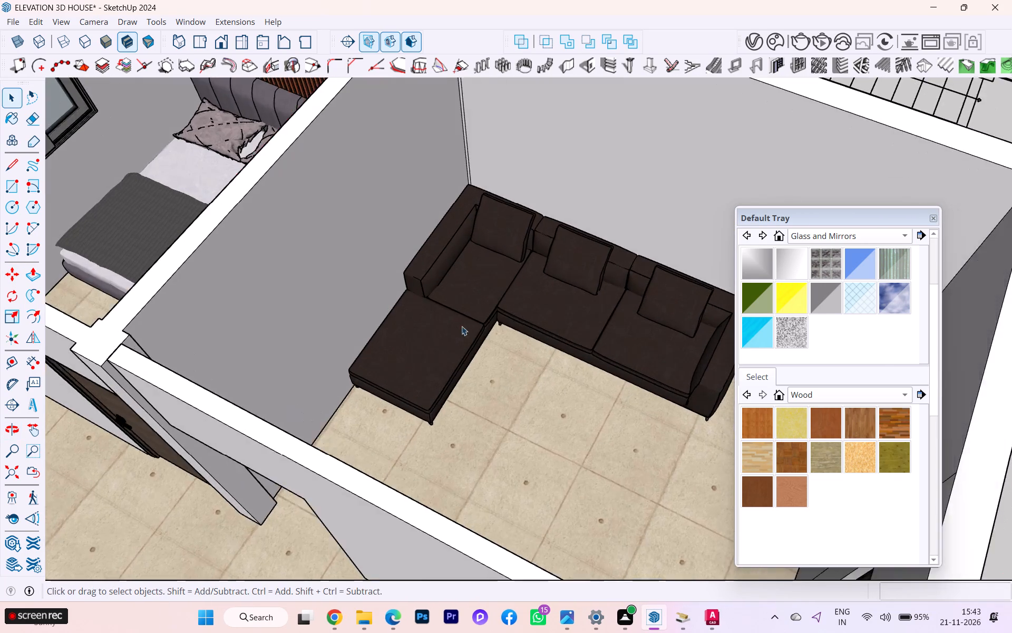
pyautogui.scroll(5, 462, 326)
pyautogui.scroll(9, 384, 305)
pyautogui.scroll(-2, 348, 312)
pyautogui.scroll(2, 343, 314)
pyautogui.scroll(-2, 343, 314)
pyautogui.scroll(-4, 315, 270)
pyautogui.scroll(1, 310, 265)
pyautogui.scroll(-6, 309, 265)
pyautogui.scroll(-1, 588, 236)
pyautogui.moveTo(588, 236); pyautogui.dragTo(480, 253, button='middle')
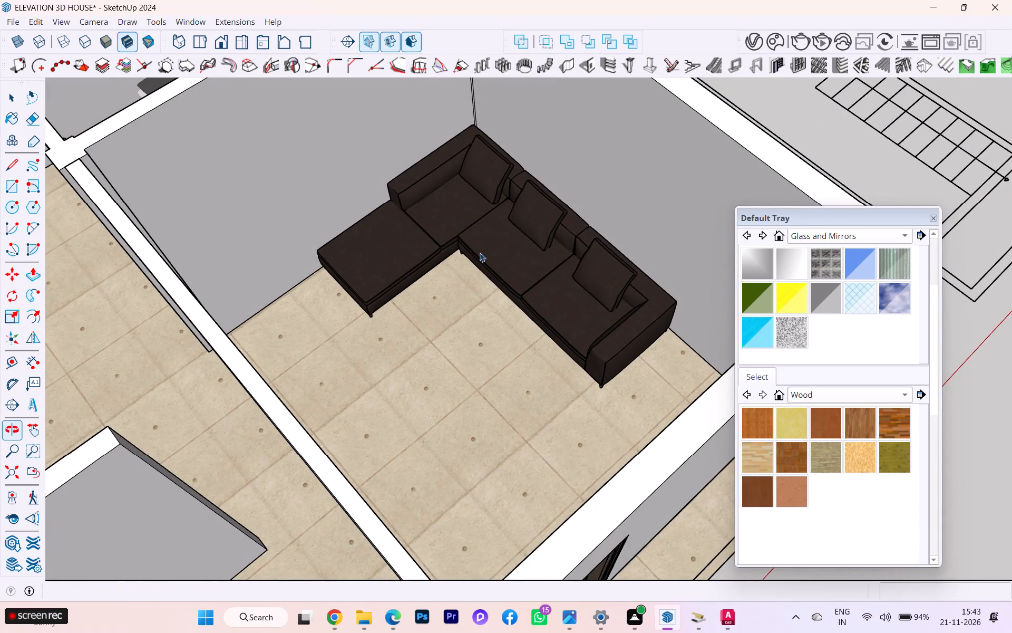
pyautogui.scroll(1, 190, 233)
pyautogui.scroll(-4, 197, 262)
pyautogui.moveTo(233, 291); pyautogui.dragTo(529, 260, button='middle')
pyautogui.scroll(-3, 495, 262)
pyautogui.moveTo(487, 263); pyautogui.dragTo(766, 322, button='middle')
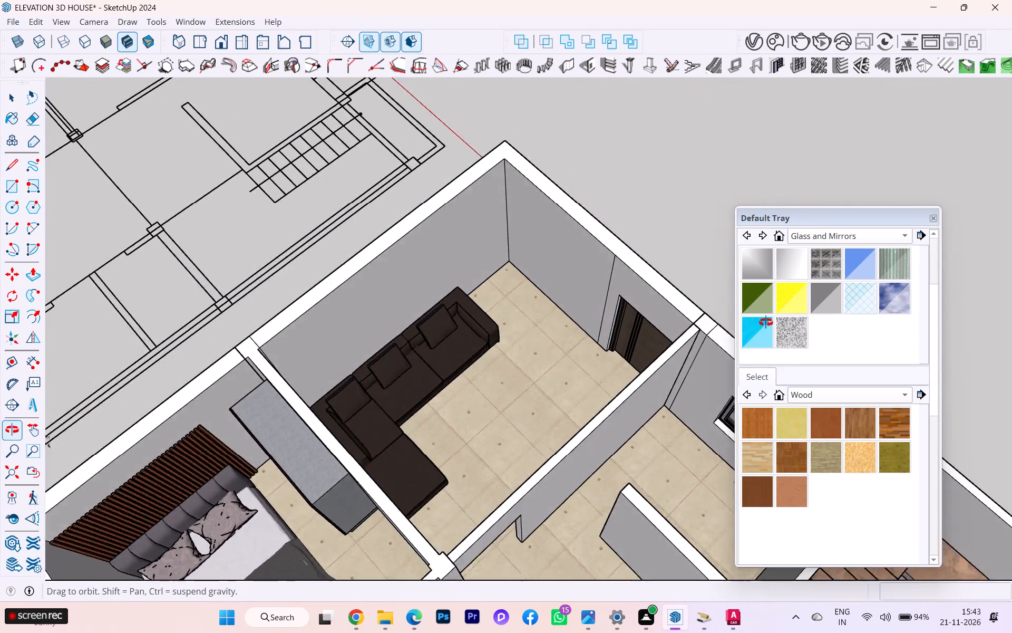
pyautogui.moveTo(766, 322); pyautogui.dragTo(771, 324, button='middle')
pyautogui.moveTo(451, 357); pyautogui.dragTo(753, 349, button='middle')
pyautogui.scroll(-1, 541, 403)
pyautogui.scroll(1, 522, 410)
pyautogui.scroll(-1, 522, 410)
pyautogui.scroll(2, 521, 410)
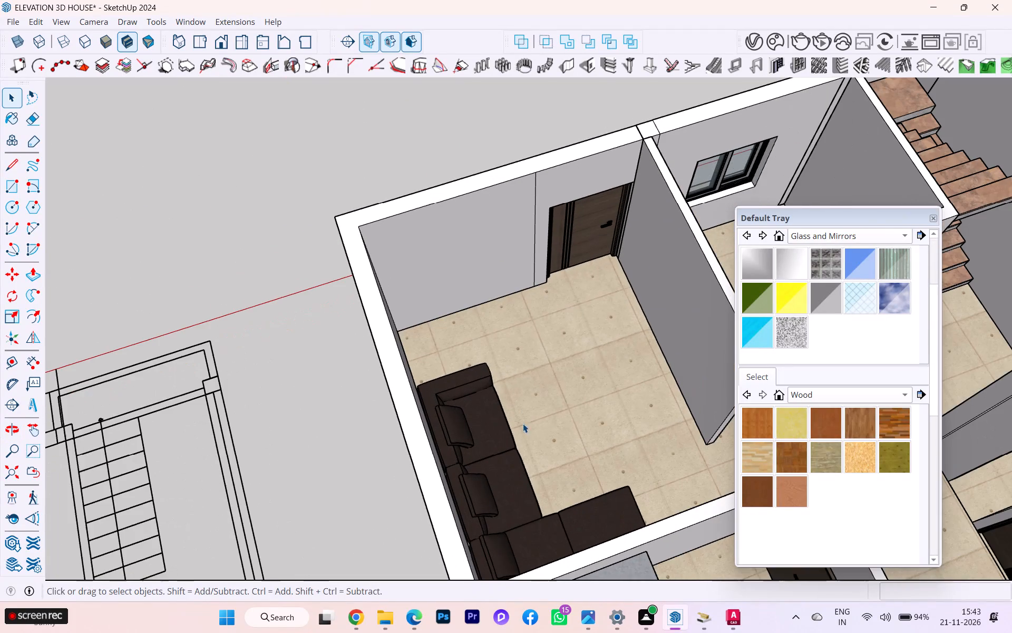
pyautogui.moveTo(548, 421); pyautogui.dragTo(340, 420, button='middle')
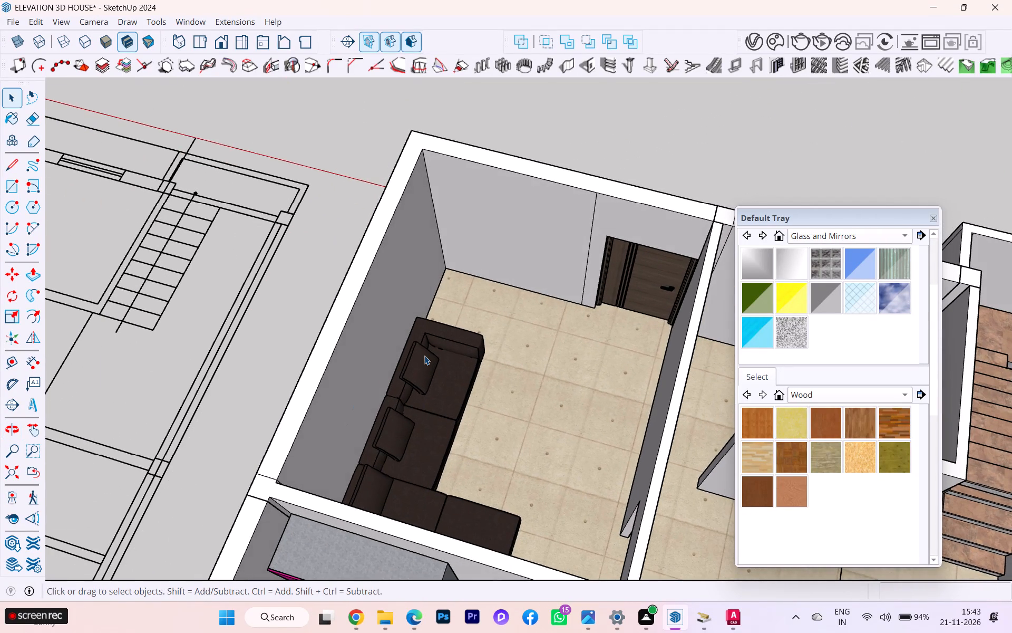
pyautogui.scroll(4, 426, 355)
pyautogui.scroll(-1, 429, 354)
pyautogui.scroll(4, 429, 354)
pyautogui.scroll(-2, 430, 354)
pyautogui.moveTo(551, 357); pyautogui.dragTo(287, 415, button='middle')
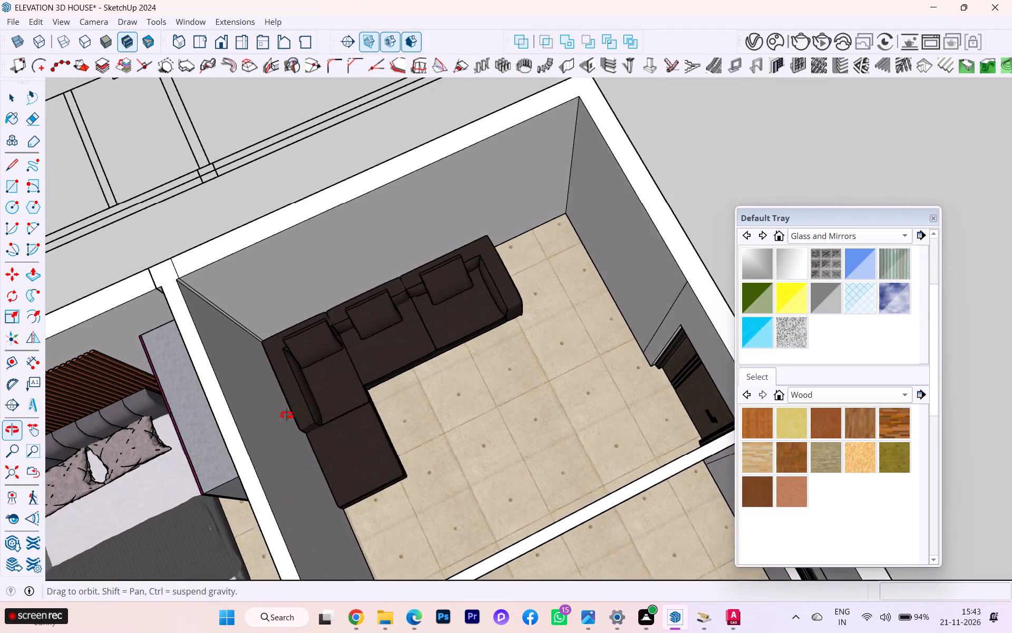
pyautogui.moveTo(287, 415); pyautogui.dragTo(269, 419, button='middle')
pyautogui.scroll(-1, 432, 357)
pyautogui.moveTo(426, 362); pyautogui.dragTo(173, 426, button='middle')
pyautogui.scroll(2, 405, 315)
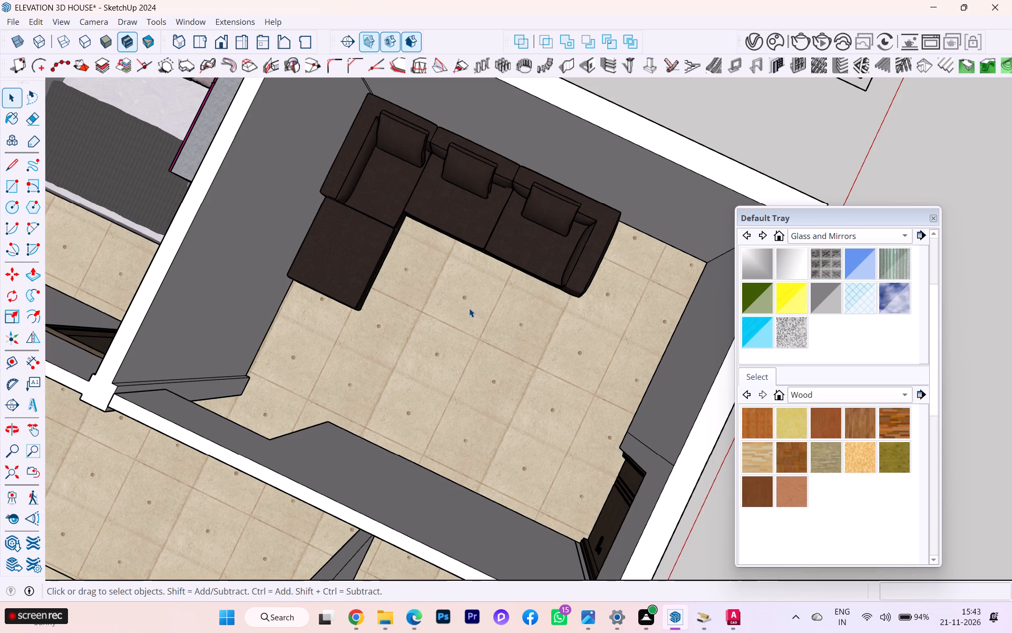
# Rotate the L-shaped sofa 90 degrees counter-clockwise as seen from above, so its long back faces the bedroom partition wall.
pyautogui.click(500, 244)
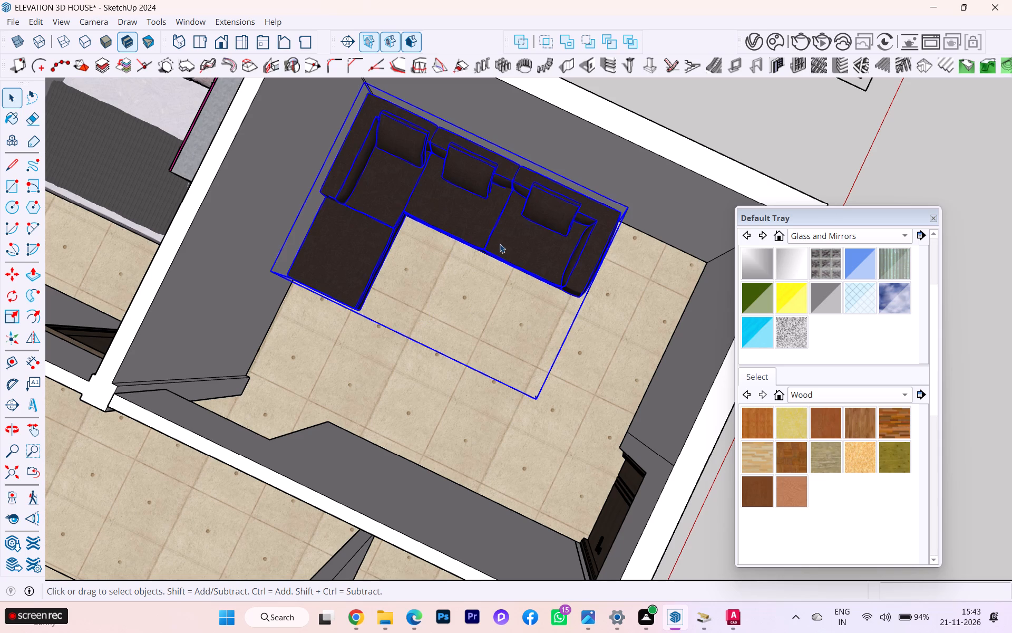
pyautogui.press('q')
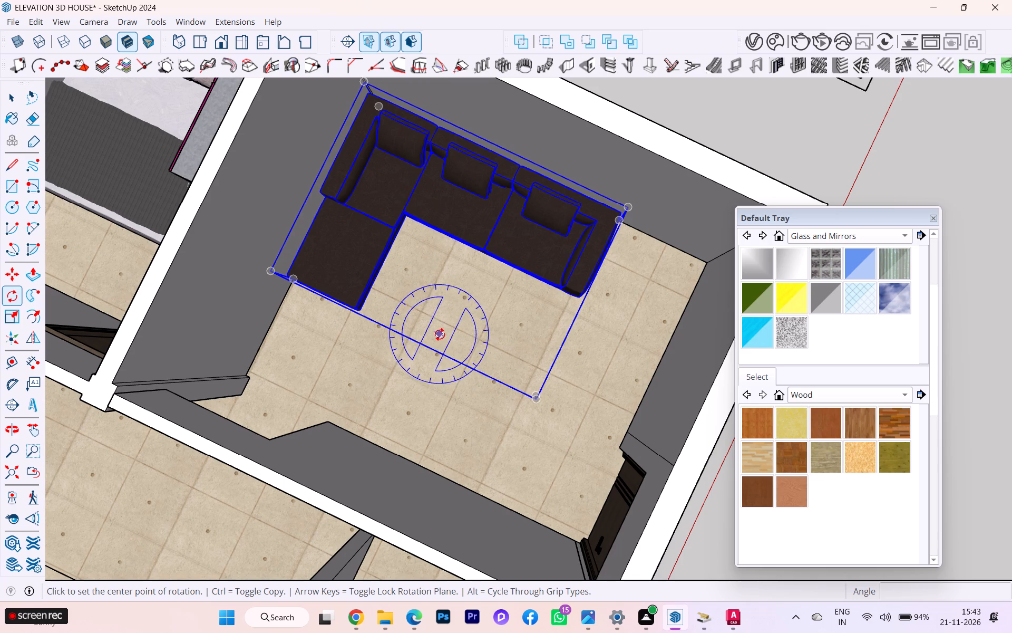
pyautogui.click(440, 334)
pyautogui.click(459, 294)
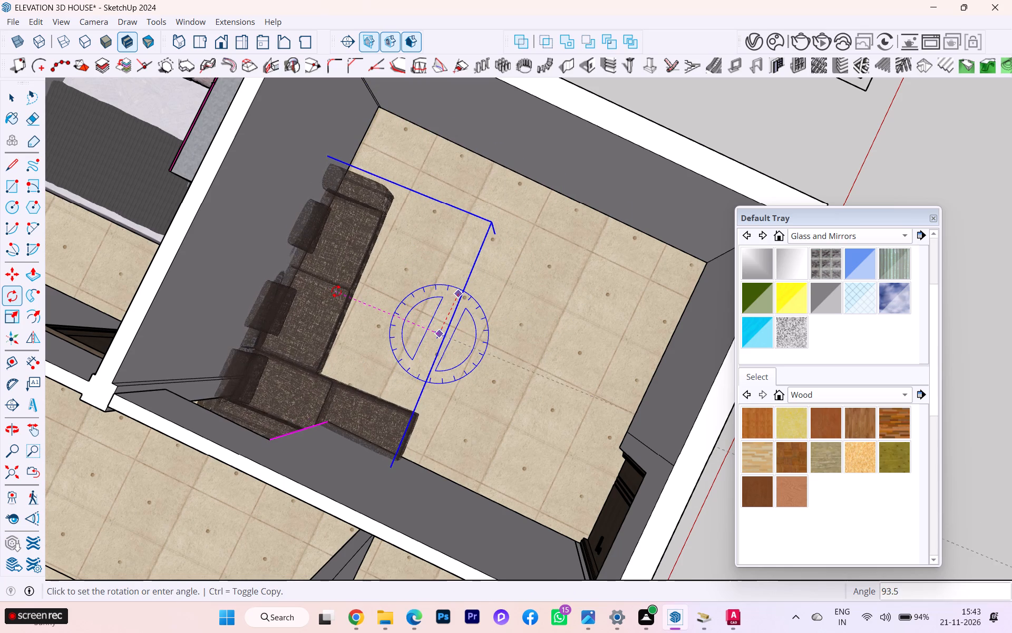
pyautogui.write('90')
pyautogui.press('Return')
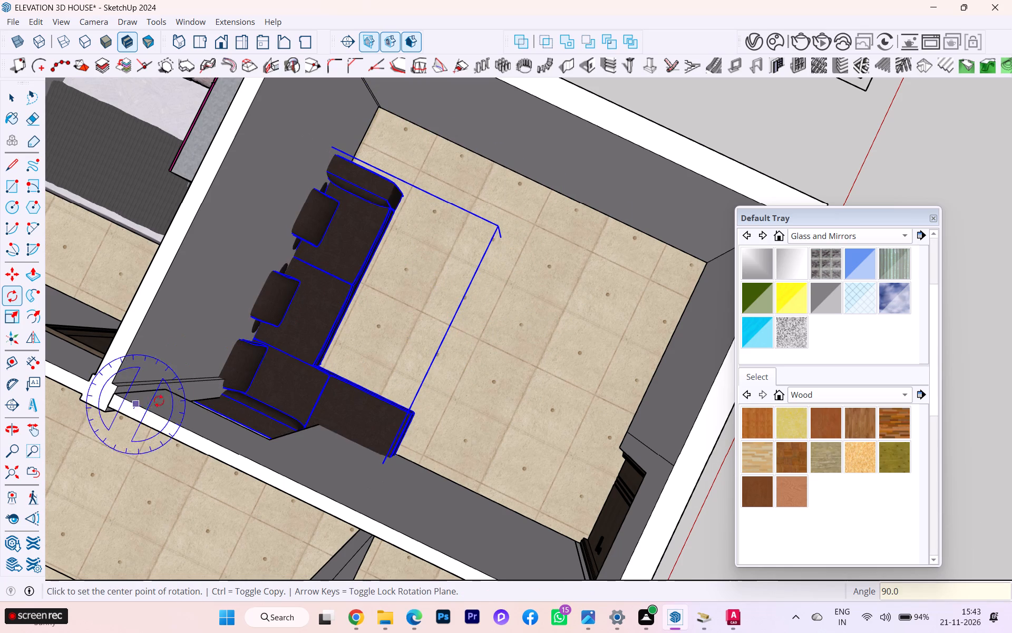
# Move the sofa into the room and along the green axis to the inner corner, with its long back against the bedroom partition.
pyautogui.press('m')
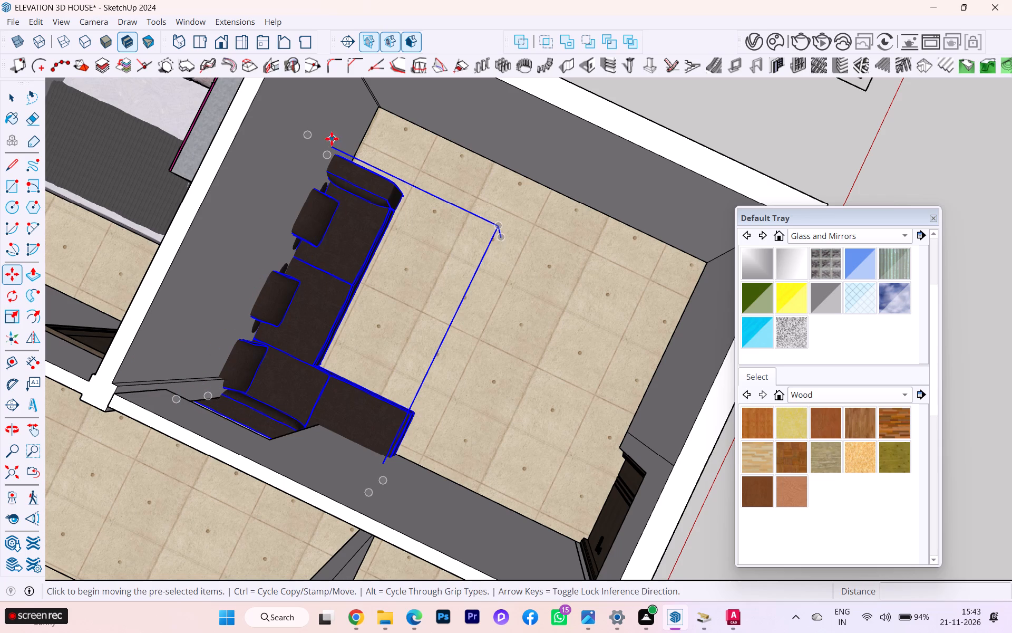
pyautogui.click(330, 149)
pyautogui.click(420, 138)
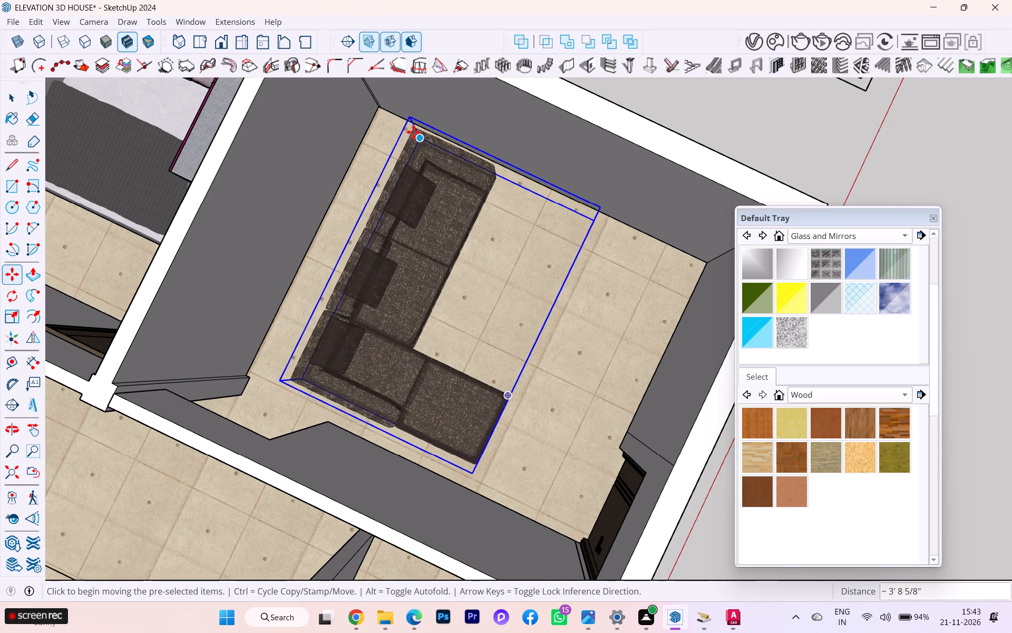
pyautogui.scroll(2, 411, 129)
pyautogui.click(410, 127)
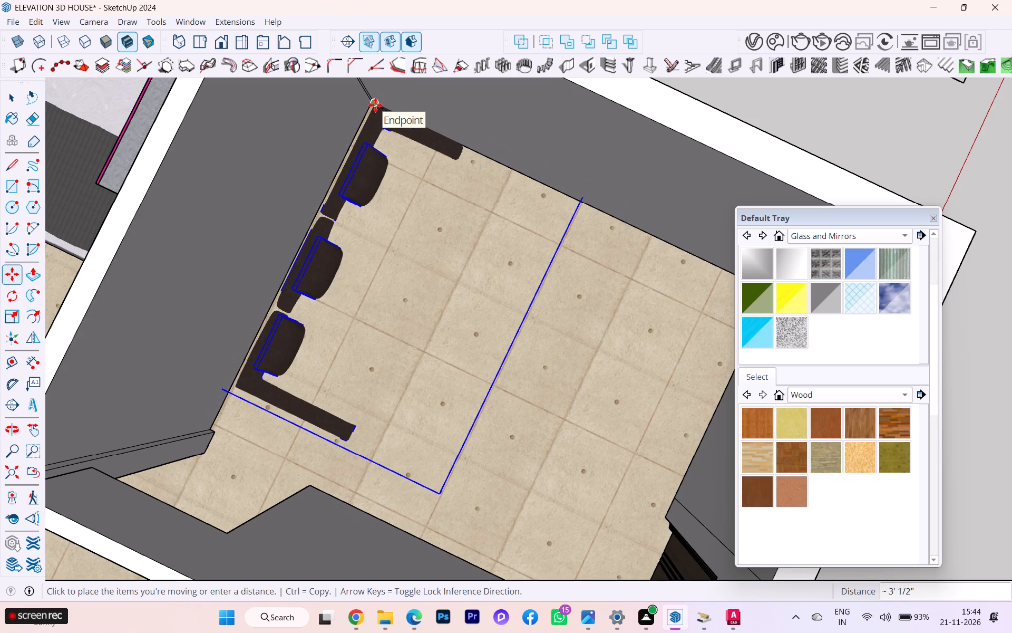
pyautogui.press('Left')
pyautogui.click(375, 105)
# Shift the sofa about 5 5/8" along the red axis towards the front room's outer side wall.
pyautogui.scroll(2, 215, 365)
pyautogui.scroll(6, 188, 421)
pyautogui.click(203, 408)
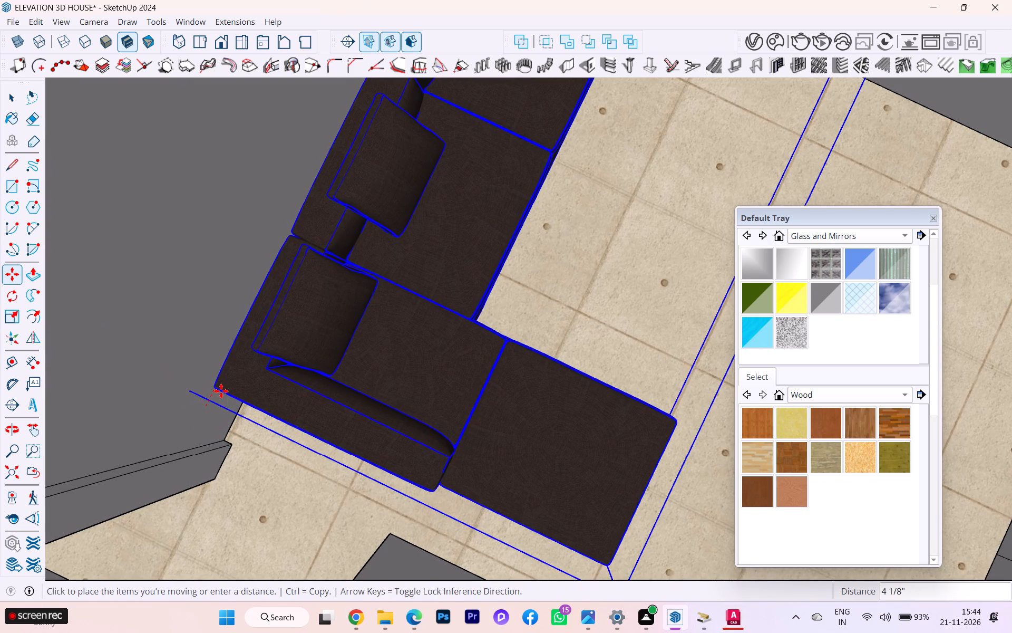
pyautogui.scroll(-4, 221, 391)
pyautogui.scroll(1, 221, 391)
pyautogui.scroll(-4, 221, 391)
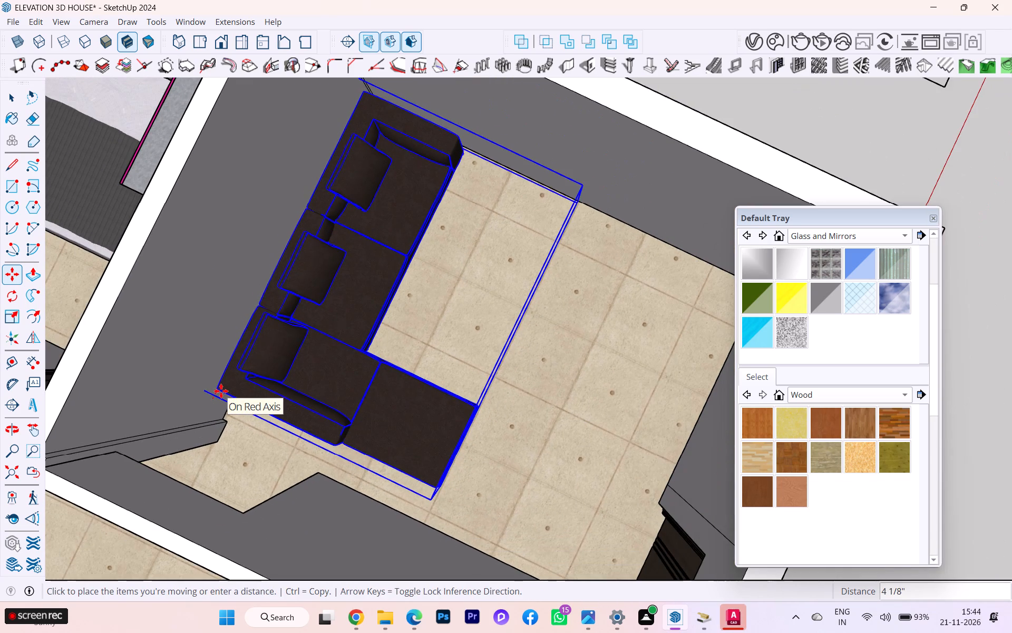
pyautogui.click(223, 387)
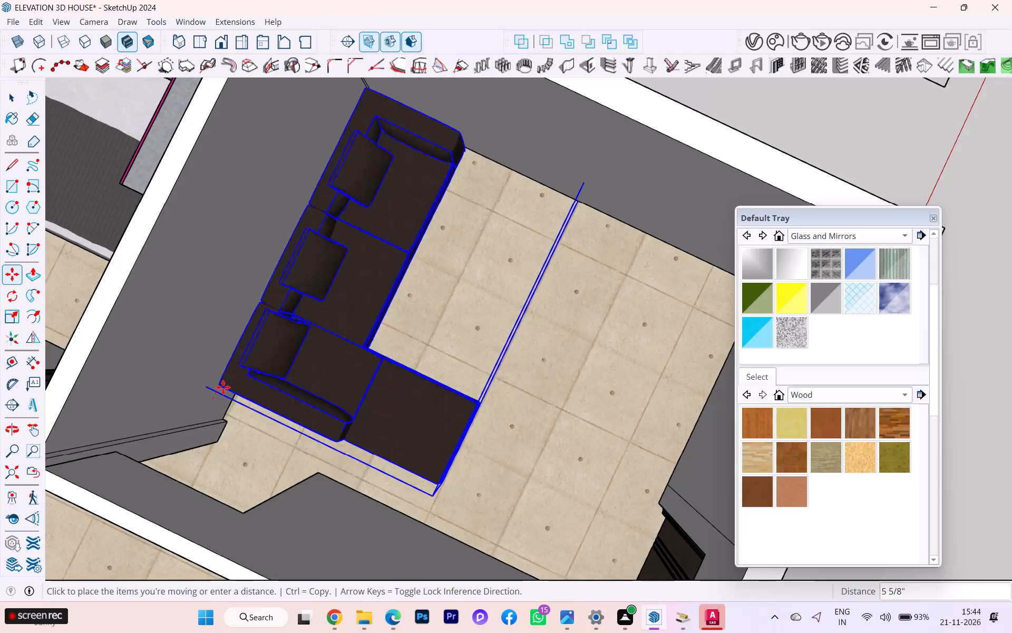
# Open the sofa component for editing and delete the chaise's seat cushion and the upholstered panel beneath it.
pyautogui.moveTo(327, 363); pyautogui.dragTo(252, 266, button='middle')
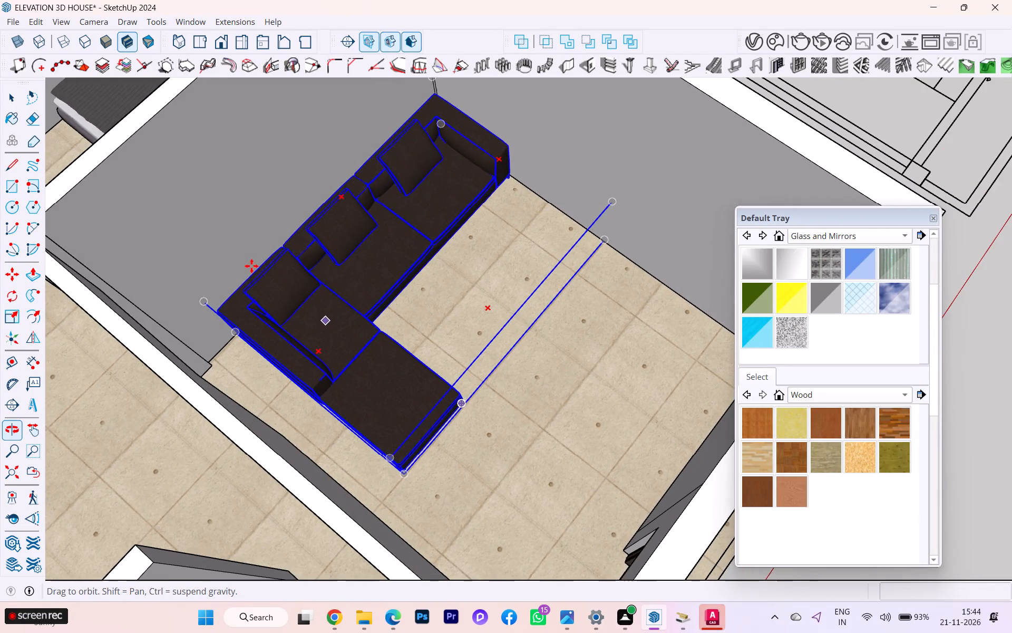
pyautogui.scroll(-2, 351, 266)
pyautogui.scroll(4, 353, 270)
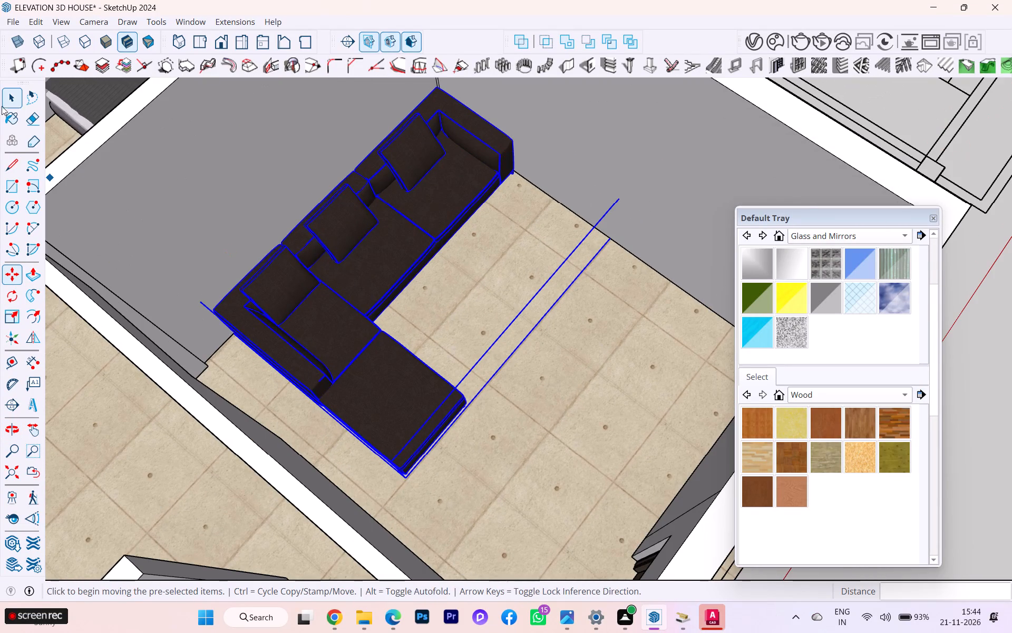
pyautogui.click(20, 100)
pyautogui.doubleClick(377, 410)
pyautogui.click(378, 407)
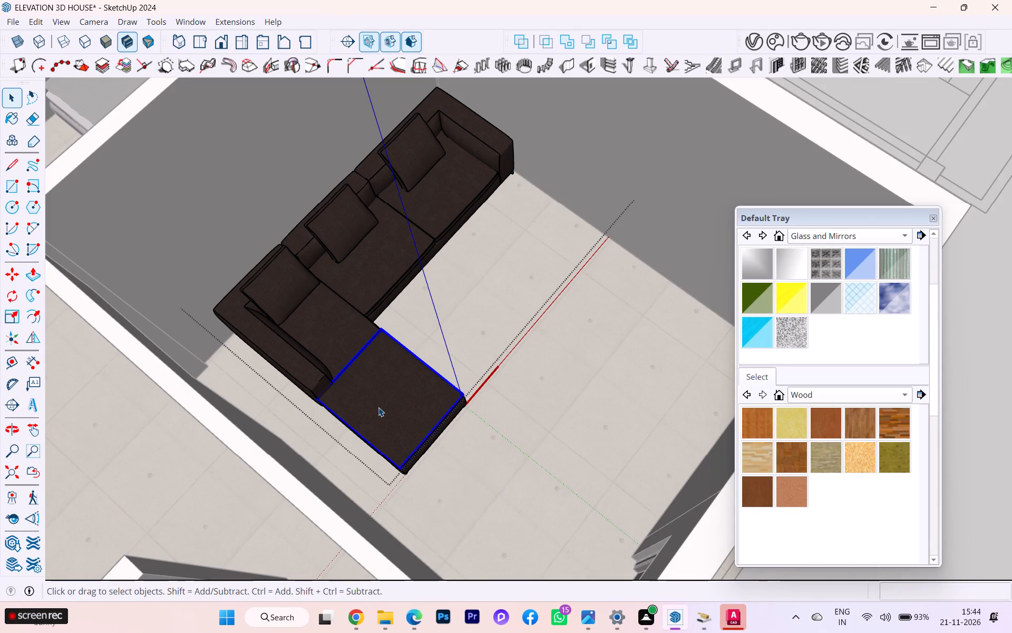
pyautogui.press('Delete')
pyautogui.doubleClick(409, 417)
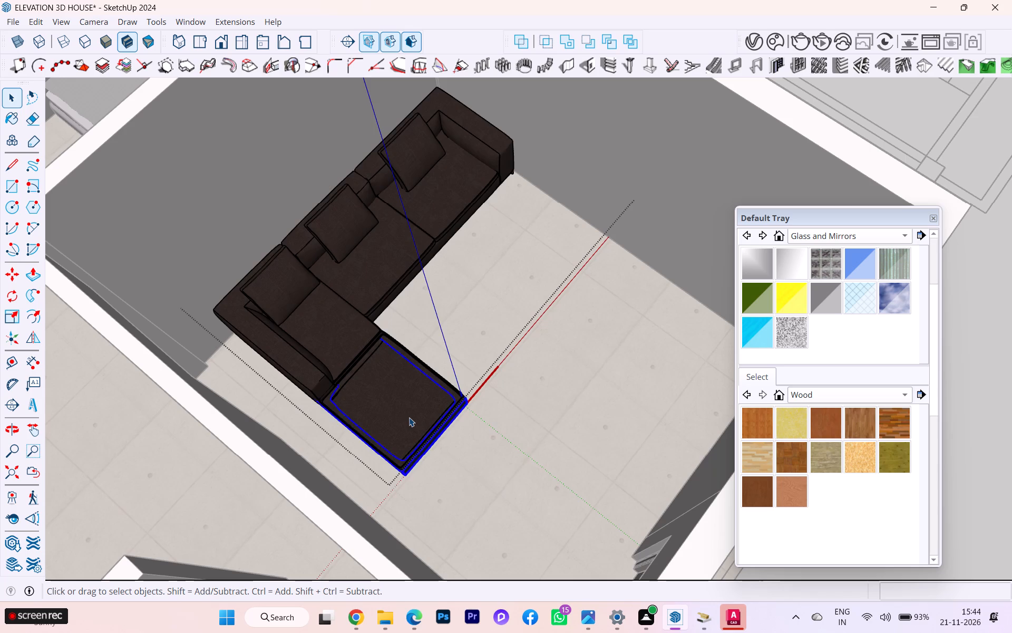
pyautogui.click(517, 447)
pyautogui.click(427, 429)
pyautogui.press('Delete')
# Delete the chaise's remaining upholstered base, its inner frame and the rail across its free end.
pyautogui.moveTo(462, 372); pyautogui.dragTo(340, 470)
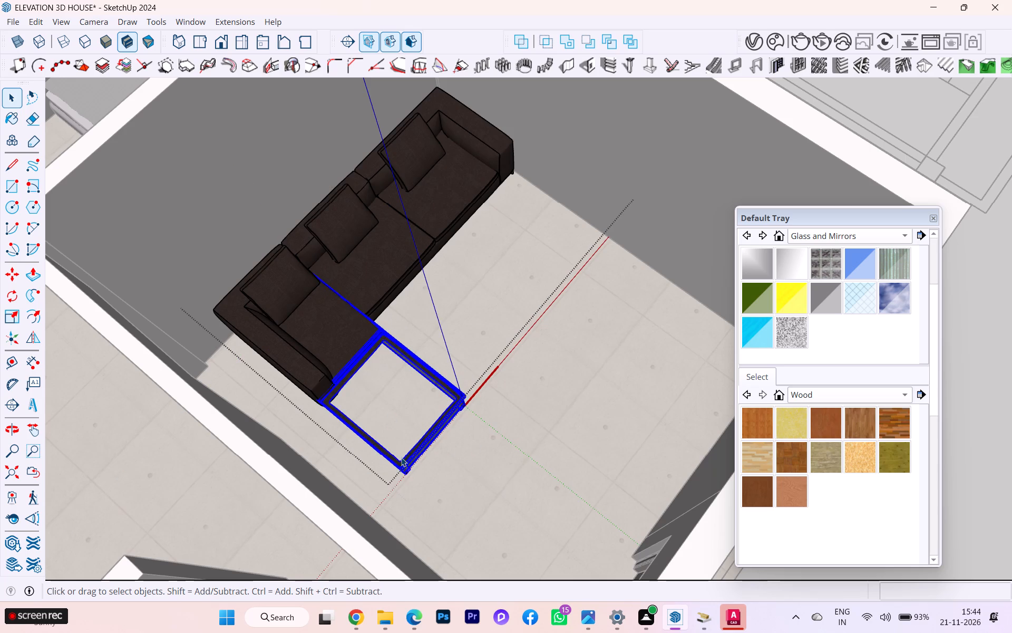
pyautogui.click(475, 457)
pyautogui.doubleClick(437, 429)
pyautogui.click(437, 429)
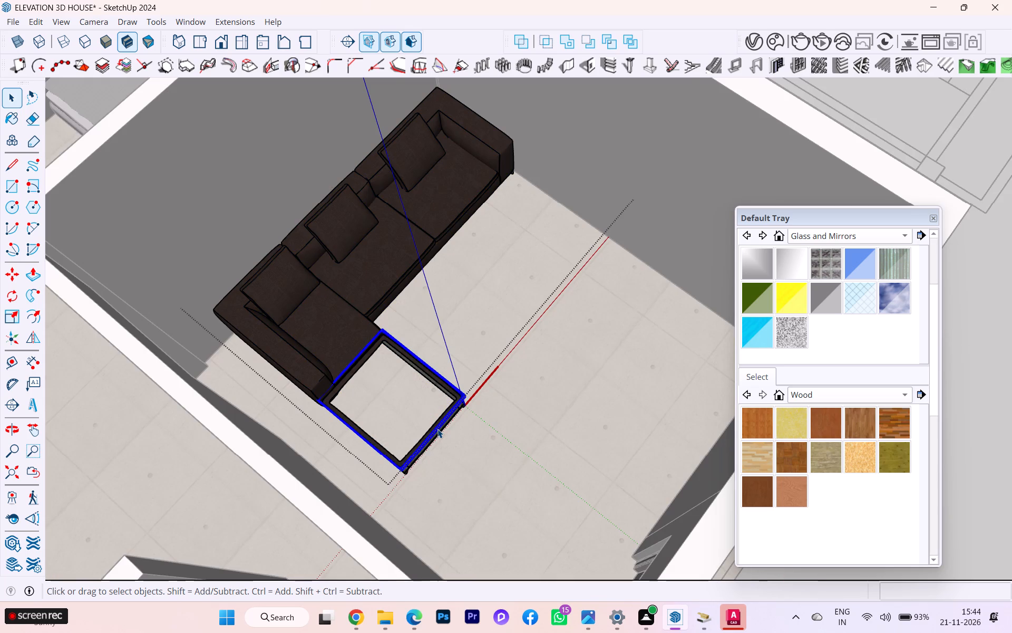
pyautogui.press('Delete')
pyautogui.doubleClick(433, 431)
pyautogui.press('Delete')
pyautogui.click(465, 459)
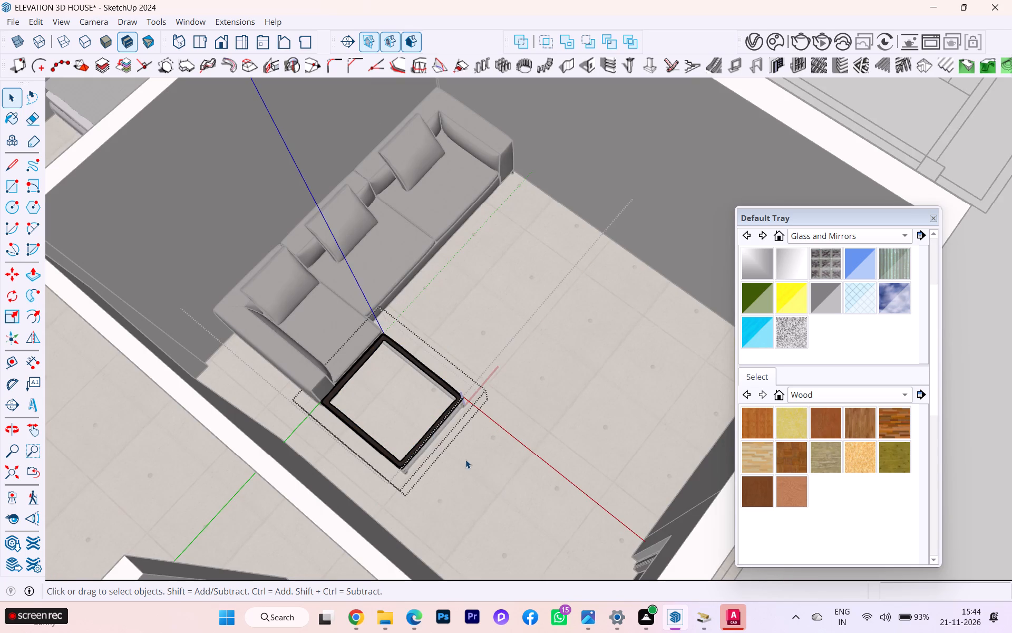
pyautogui.click(436, 434)
pyautogui.press('Delete')
pyautogui.click(434, 434)
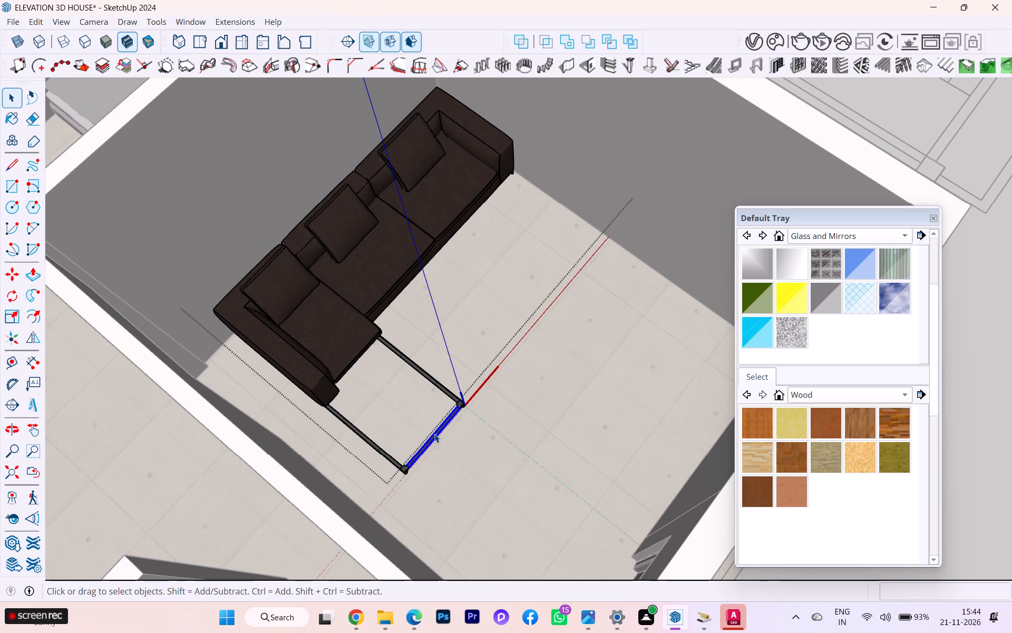
pyautogui.click(434, 434)
pyautogui.press('Delete')
# Delete the chaise's two remaining side rails with their legs and close the sofa component.
pyautogui.moveTo(458, 378); pyautogui.dragTo(441, 413)
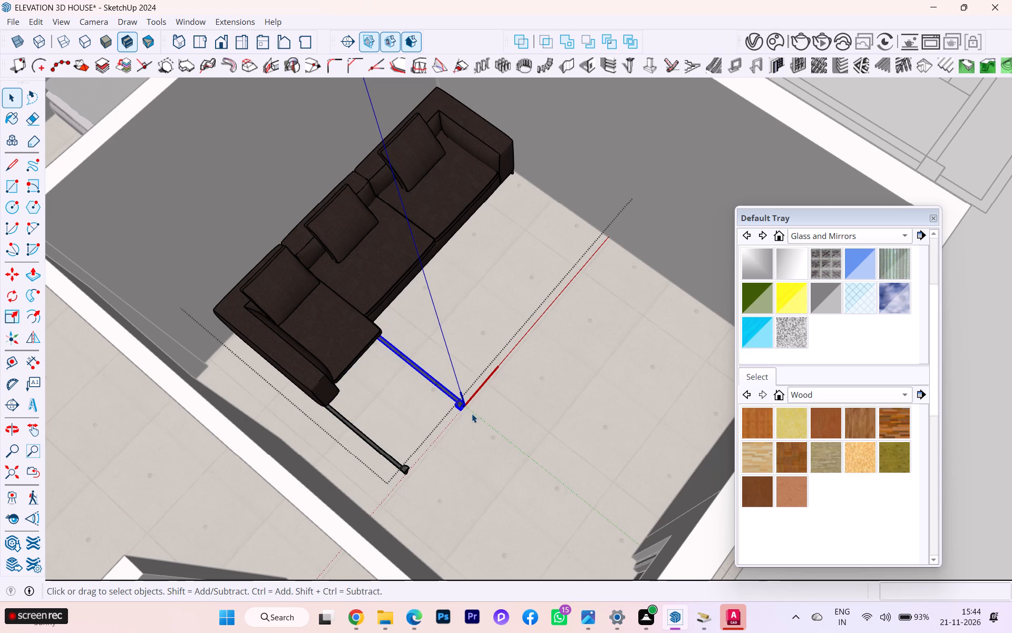
pyautogui.press('Delete')
pyautogui.moveTo(439, 437); pyautogui.dragTo(392, 491)
pyautogui.press('Delete')
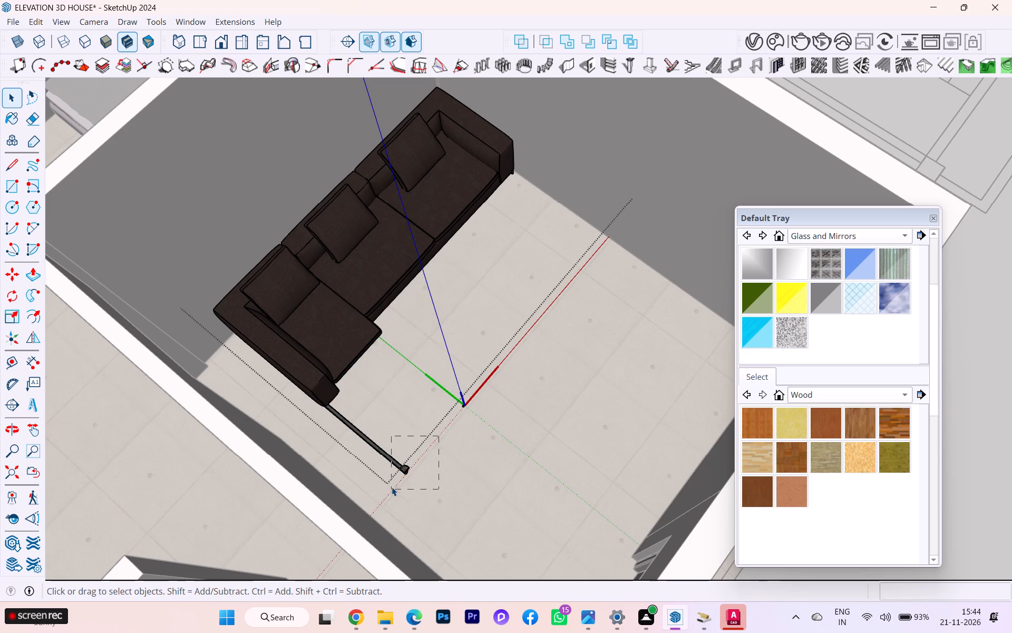
pyautogui.scroll(-6, 433, 427)
pyautogui.click(612, 232)
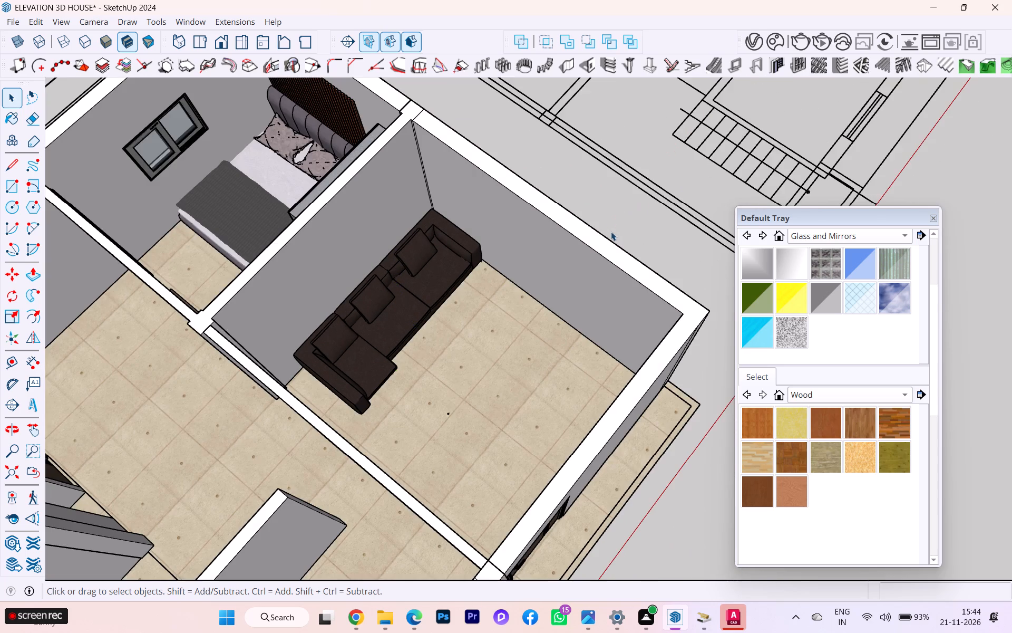
# Examine the trimmed sofa and the surrounding front room from several sides to judge how it fits.
pyautogui.moveTo(495, 264); pyautogui.dragTo(232, 306, button='middle')
pyautogui.scroll(4, 411, 207)
pyautogui.scroll(-2, 421, 198)
pyautogui.scroll(5, 421, 198)
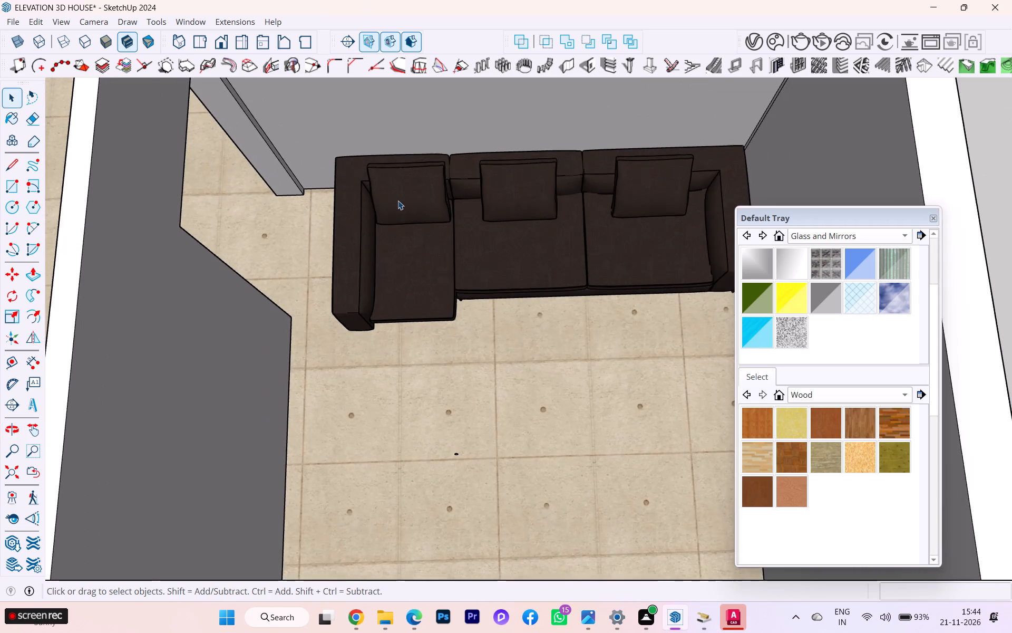
pyautogui.scroll(-2, 451, 207)
pyautogui.scroll(1, 451, 209)
pyautogui.scroll(-2, 451, 209)
pyautogui.moveTo(436, 218); pyautogui.dragTo(705, 233, button='middle')
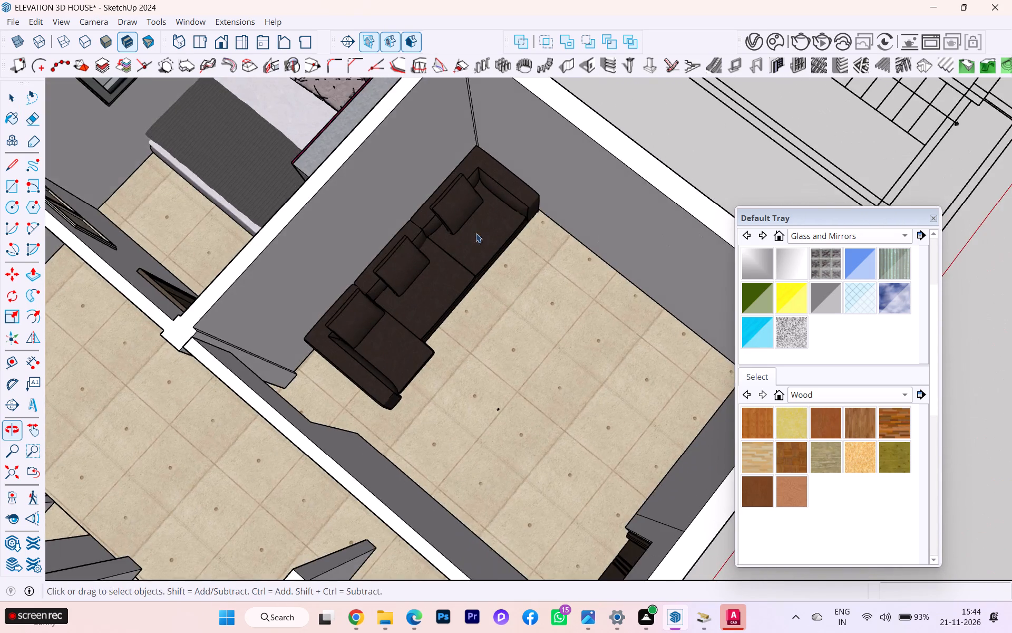
pyautogui.scroll(-2, 440, 235)
pyautogui.moveTo(440, 235); pyautogui.dragTo(701, 225, button='middle')
pyautogui.moveTo(468, 232); pyautogui.dragTo(799, 246, button='middle')
pyautogui.scroll(1, 622, 244)
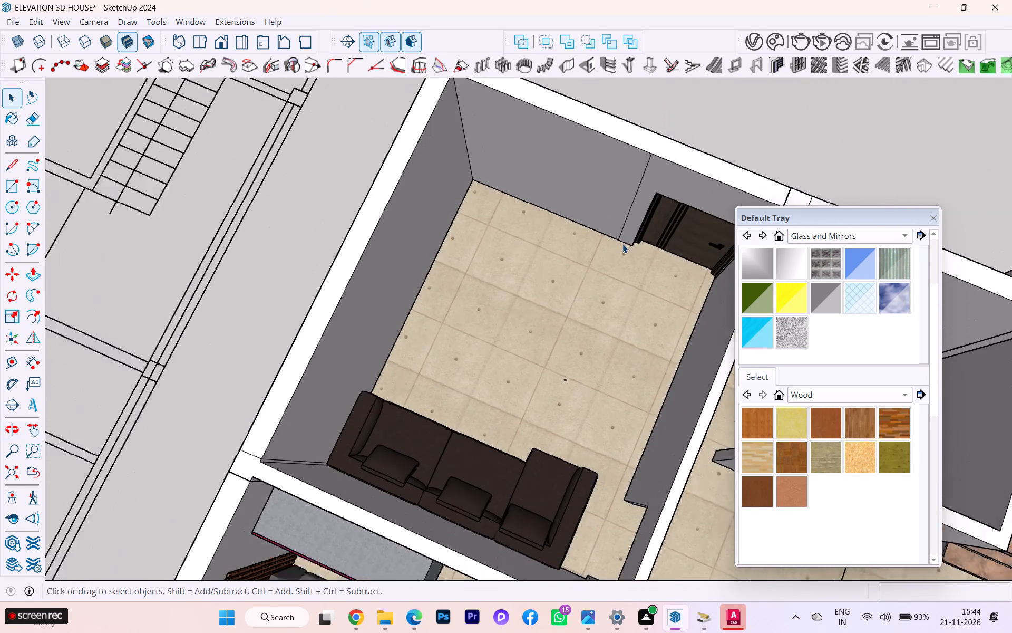
pyautogui.scroll(1, 622, 244)
pyautogui.scroll(-1, 547, 250)
pyautogui.moveTo(550, 248); pyautogui.dragTo(916, 129, button='middle')
pyautogui.moveTo(712, 181); pyautogui.dragTo(750, 179, button='middle')
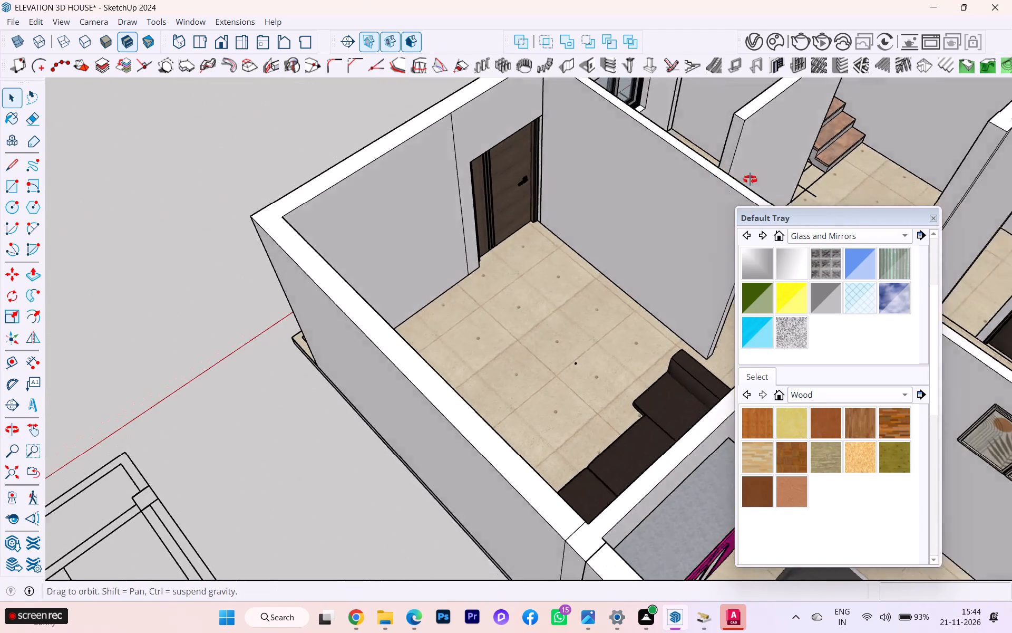
pyautogui.moveTo(750, 179); pyautogui.dragTo(857, 175, button='middle')
pyautogui.scroll(3, 481, 202)
pyautogui.scroll(-1, 496, 212)
pyautogui.moveTo(497, 212); pyautogui.dragTo(411, 260, button='middle')
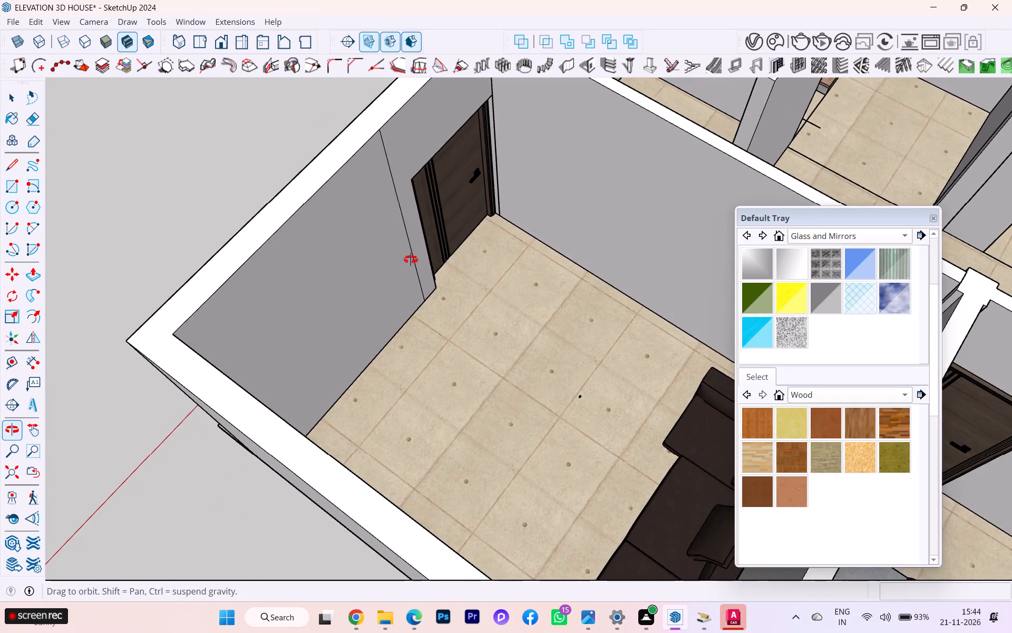
pyautogui.moveTo(411, 260); pyautogui.dragTo(303, 265, button='middle')
pyautogui.press('Delete')
pyautogui.scroll(-3, 495, 240)
pyautogui.moveTo(500, 240); pyautogui.dragTo(736, 304, button='middle')
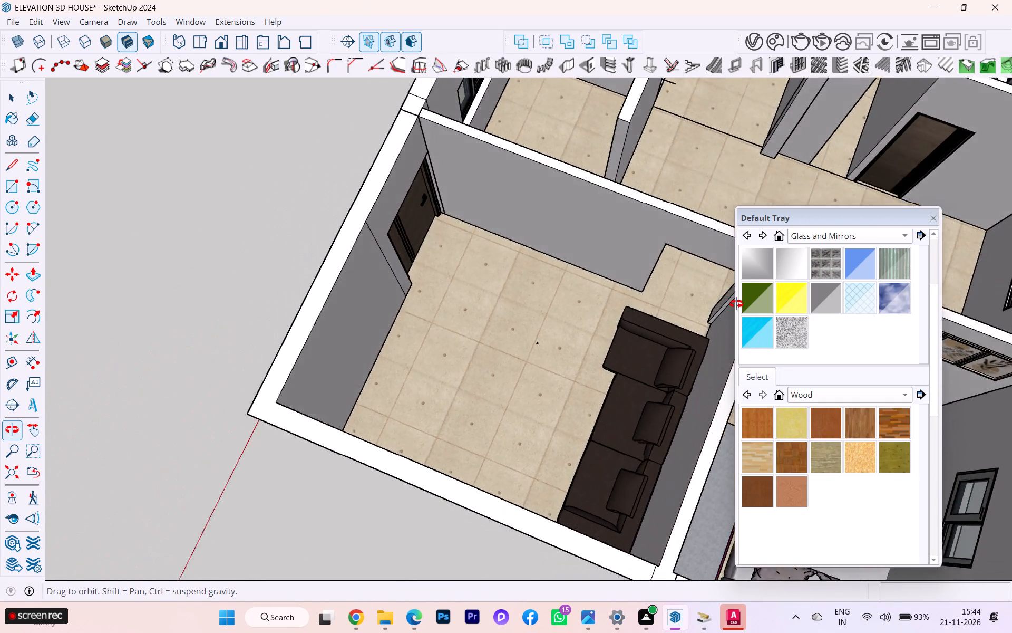
pyautogui.moveTo(736, 304); pyautogui.dragTo(746, 304, button='middle')
pyautogui.moveTo(582, 289); pyautogui.dragTo(835, 219, button='middle')
pyautogui.moveTo(638, 260); pyautogui.dragTo(736, 272, button='middle')
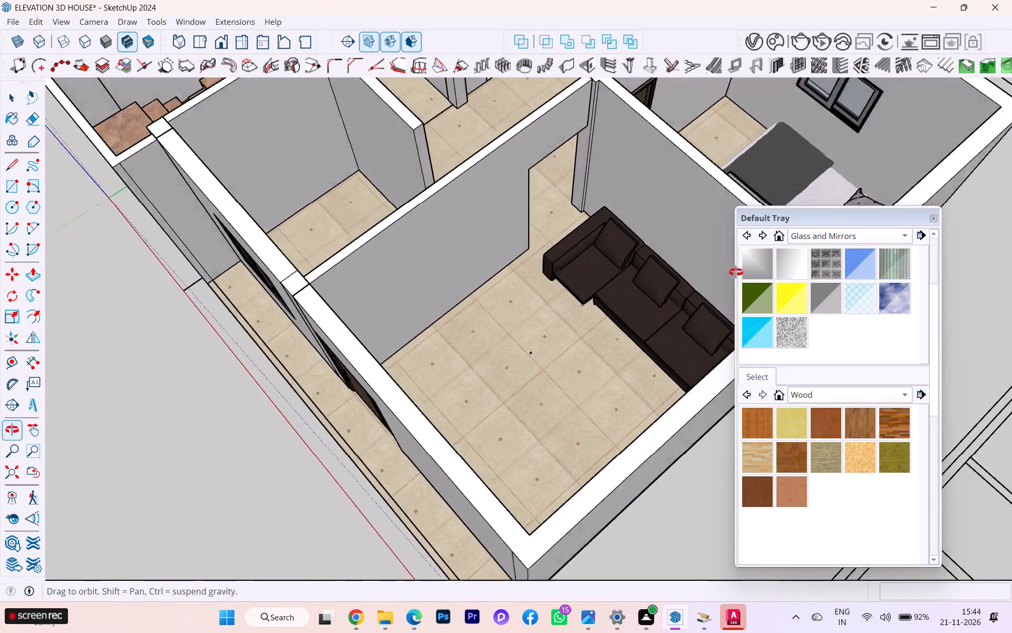
pyautogui.moveTo(736, 272); pyautogui.dragTo(751, 273, button='middle')
pyautogui.scroll(2, 601, 265)
pyautogui.scroll(-2, 578, 276)
pyautogui.moveTo(578, 276); pyautogui.dragTo(713, 247, button='middle')
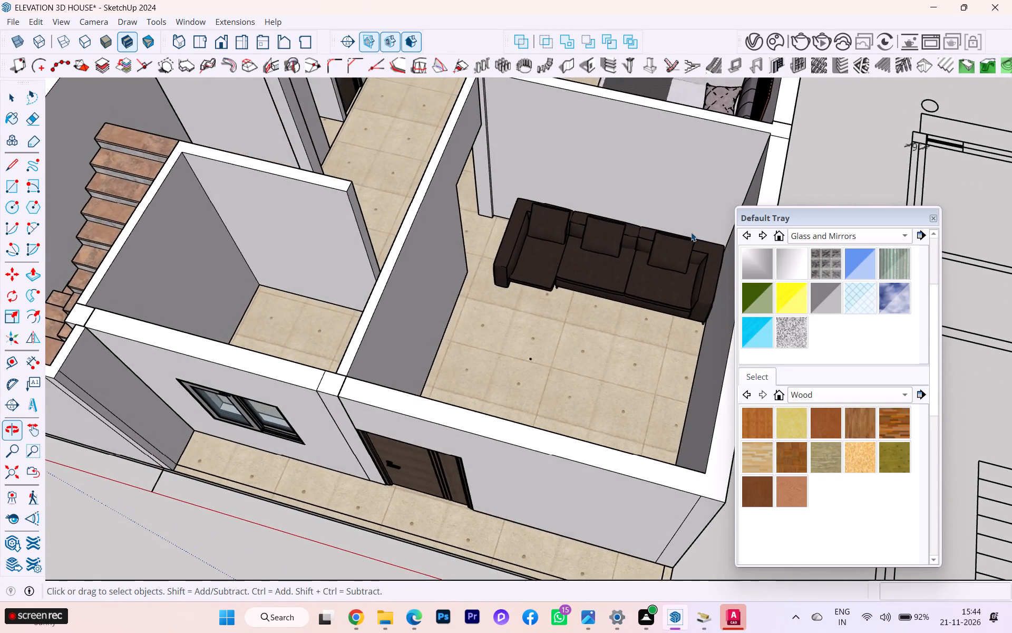
pyautogui.scroll(4, 683, 228)
pyautogui.moveTo(654, 257); pyautogui.dragTo(458, 283, button='middle')
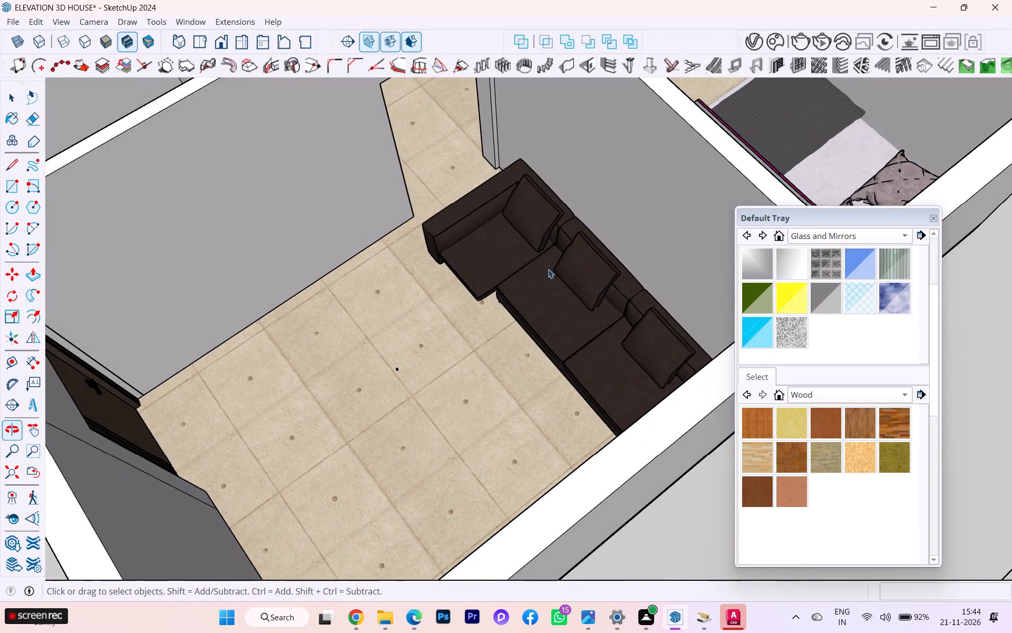
pyautogui.scroll(-4, 616, 263)
pyautogui.moveTo(609, 264); pyautogui.dragTo(630, 307, button='middle')
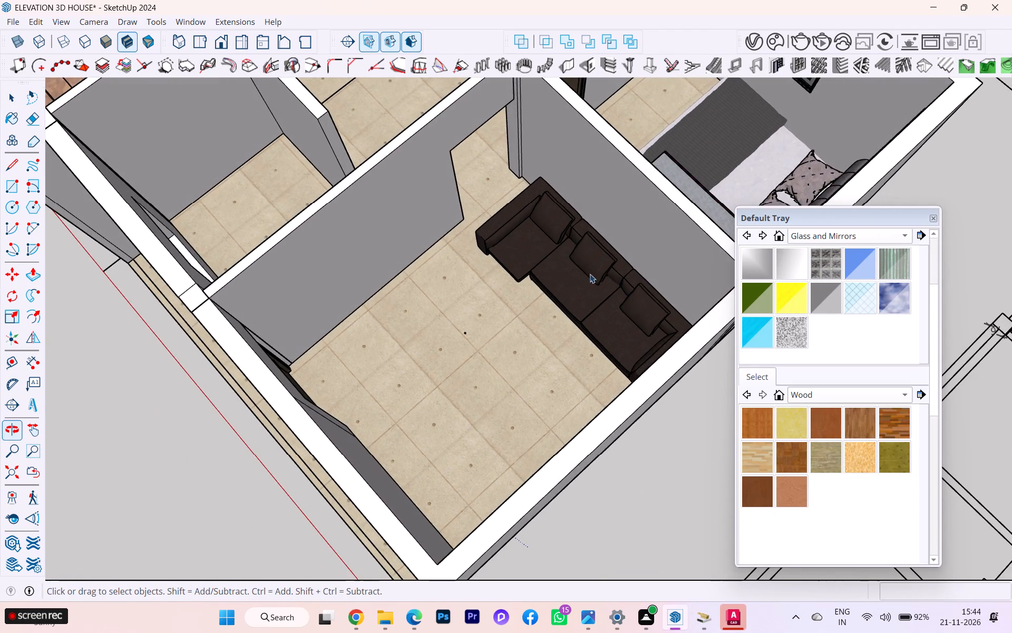
pyautogui.scroll(3, 574, 264)
pyautogui.scroll(-1, 568, 260)
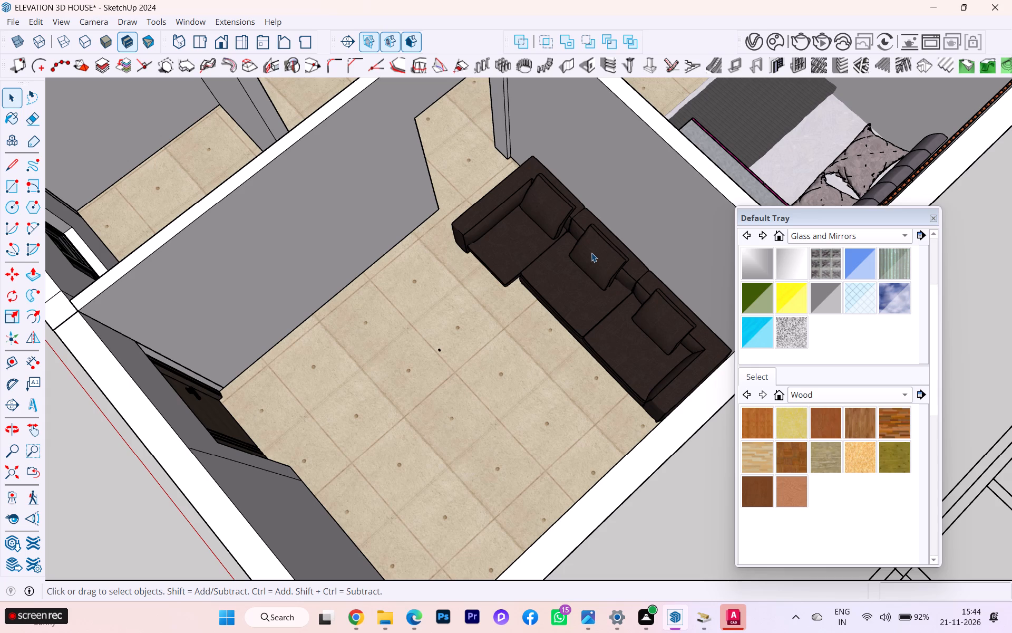
# Delete the trimmed brown sofa from the front room.
pyautogui.click(587, 256)
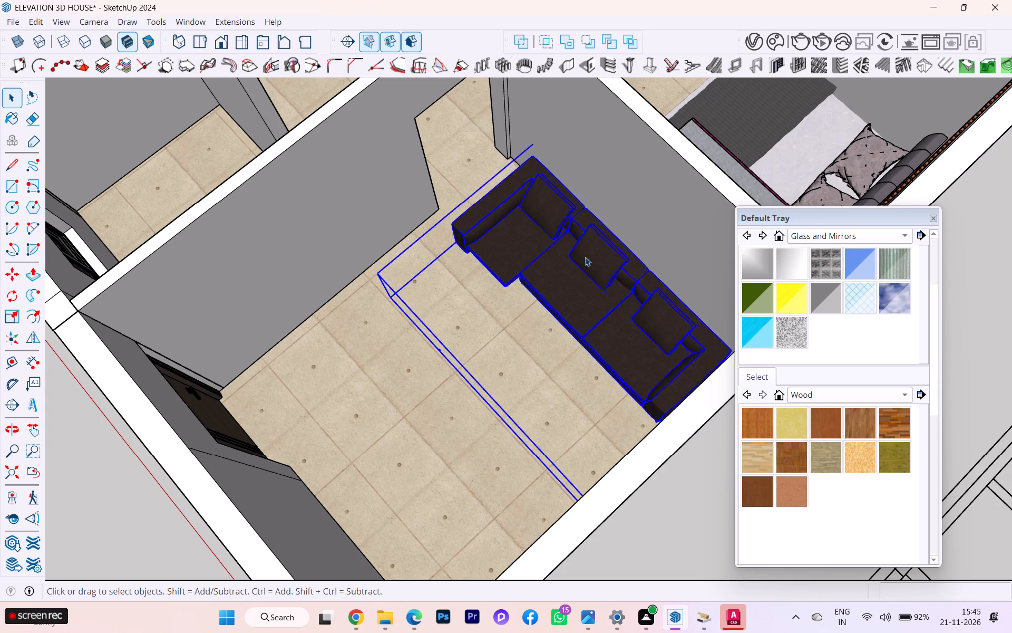
pyautogui.press('Delete')
# Browse the 3D Warehouse results for SOFA and download the Sofá 27 model into the house model.
pyautogui.click(4, 545)
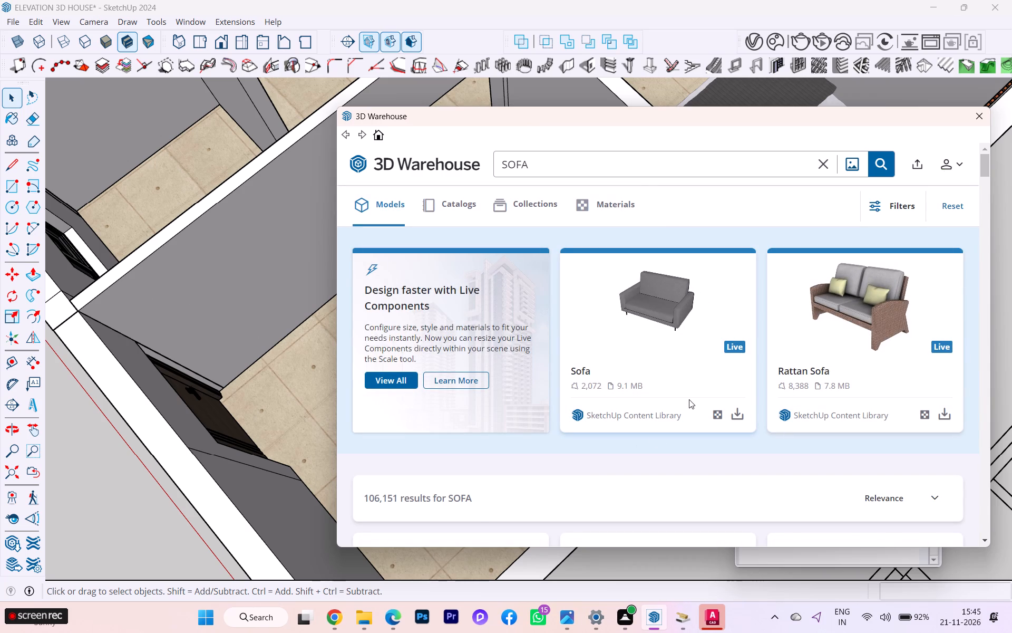
pyautogui.scroll(-2, 808, 386)
pyautogui.scroll(2, 809, 386)
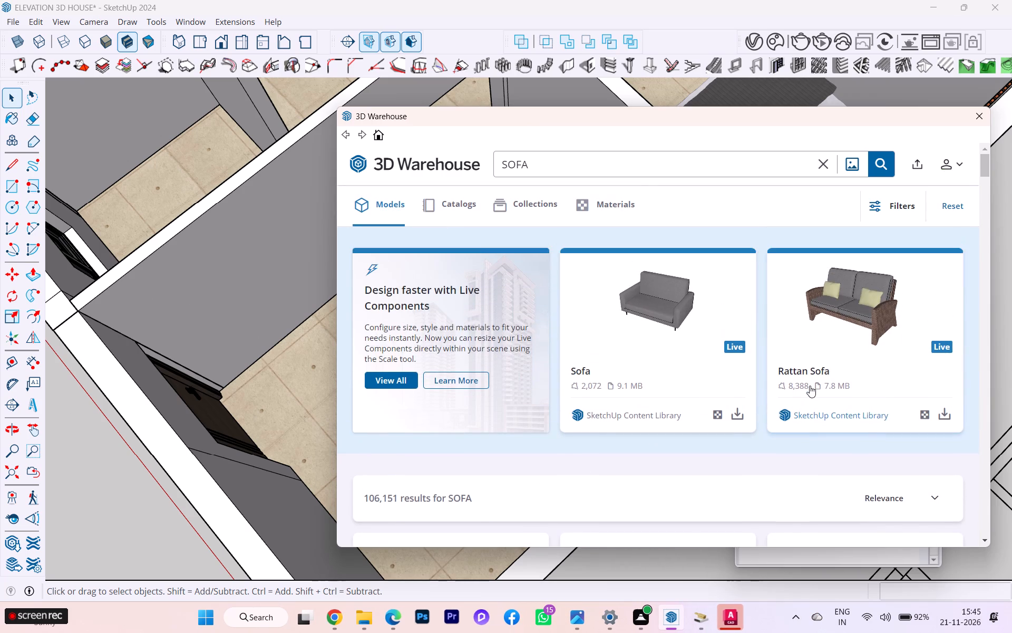
pyautogui.scroll(-3, 810, 386)
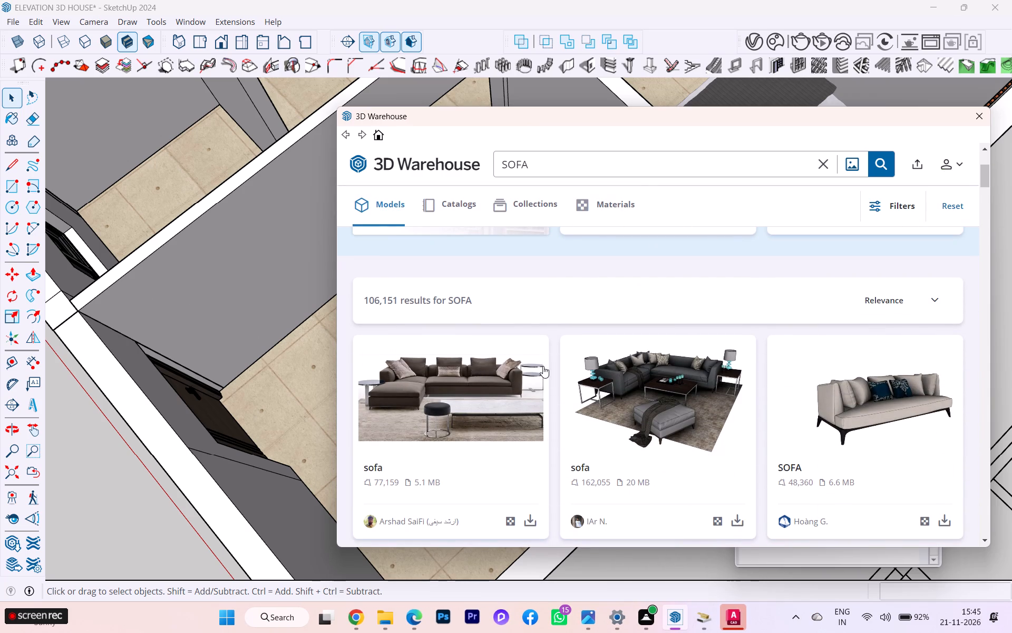
pyautogui.scroll(-2, 678, 375)
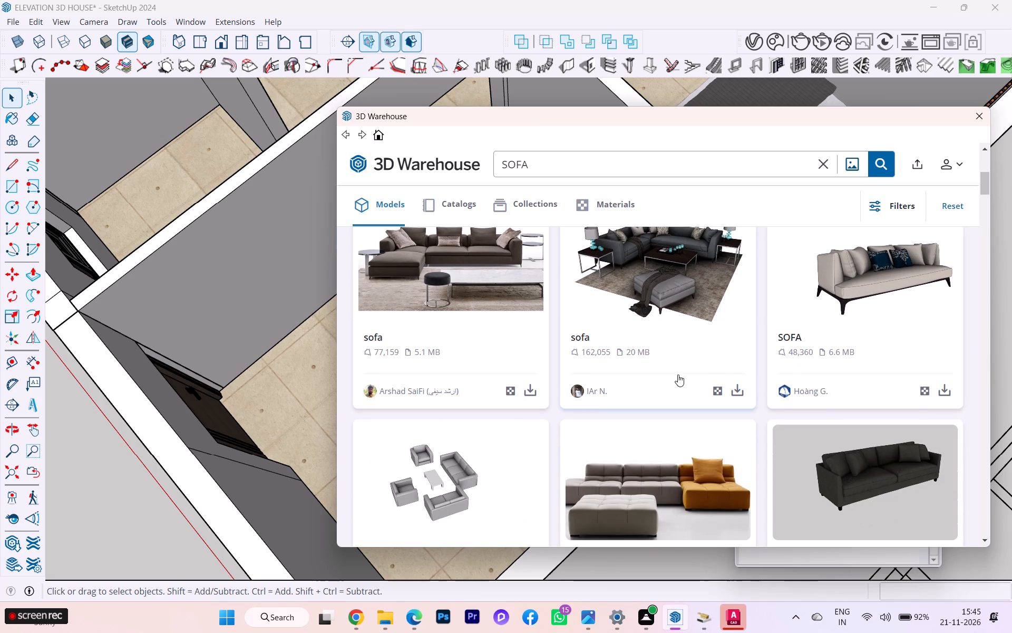
pyautogui.scroll(-1, 678, 375)
pyautogui.scroll(1, 678, 375)
pyautogui.scroll(-2, 678, 375)
pyautogui.scroll(-2, 577, 369)
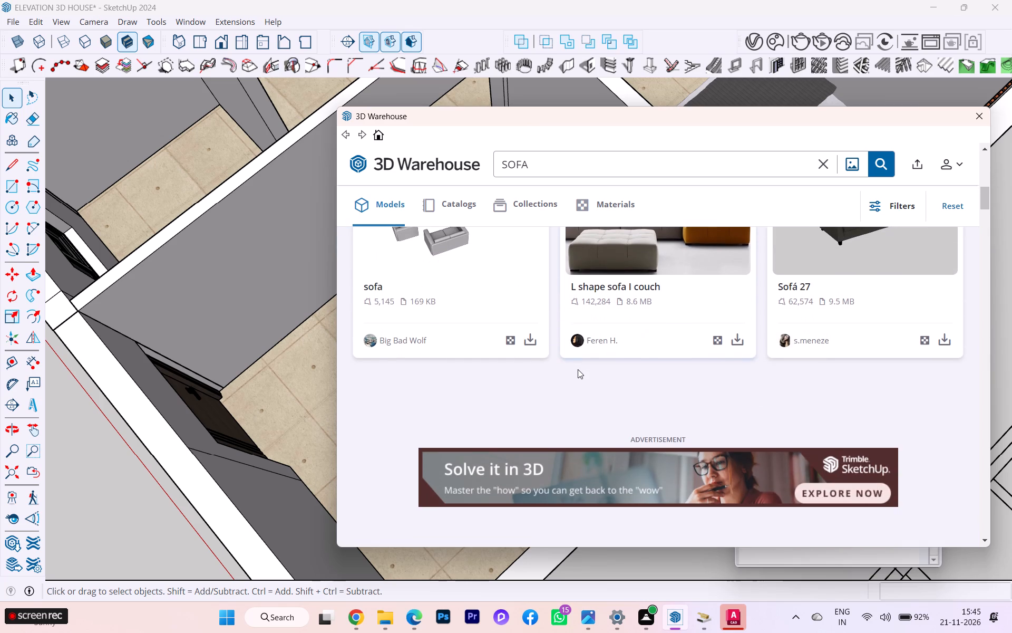
pyautogui.scroll(3, 609, 370)
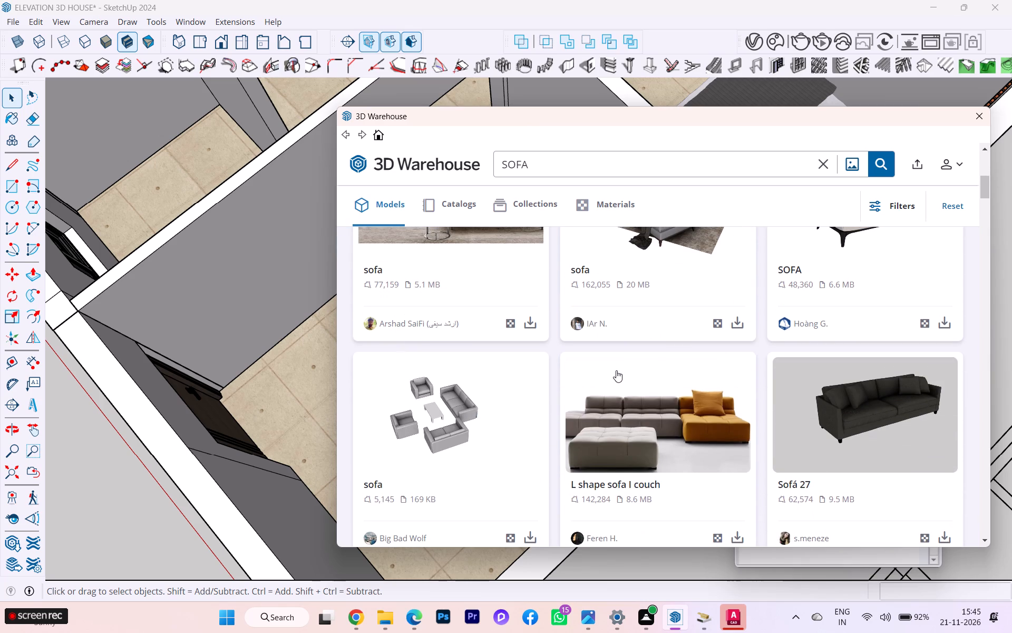
pyautogui.scroll(-3, 616, 370)
pyautogui.scroll(2, 620, 372)
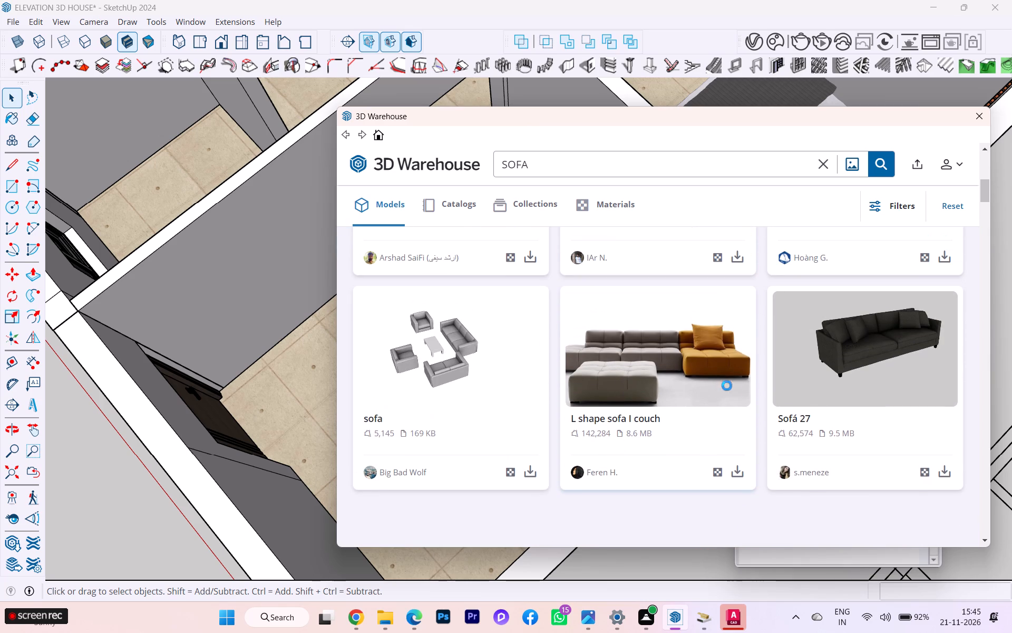
pyautogui.click(943, 473)
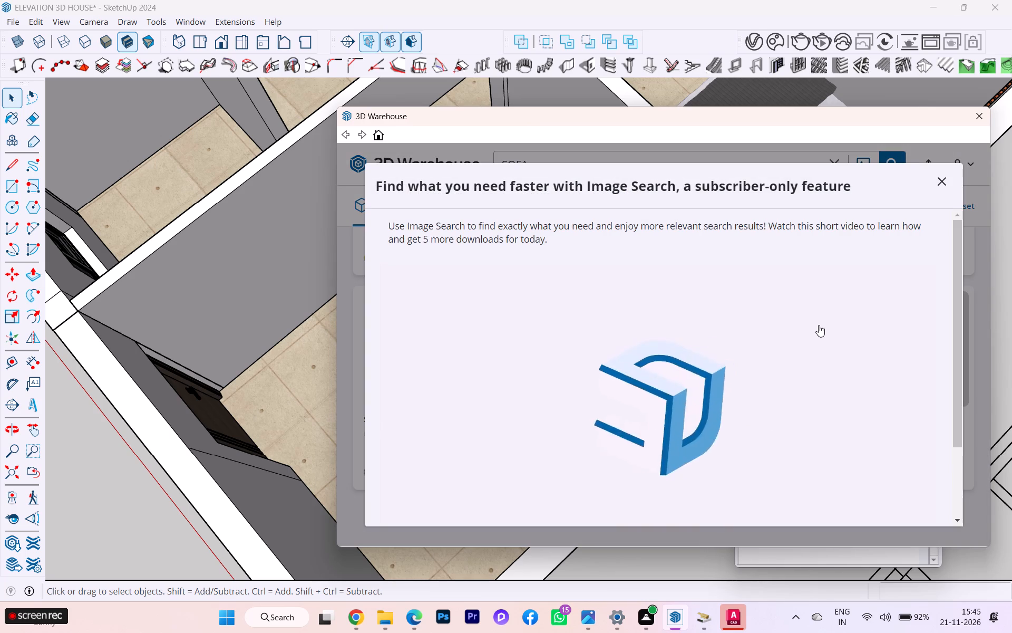
pyautogui.scroll(1, 618, 332)
pyautogui.scroll(-3, 615, 337)
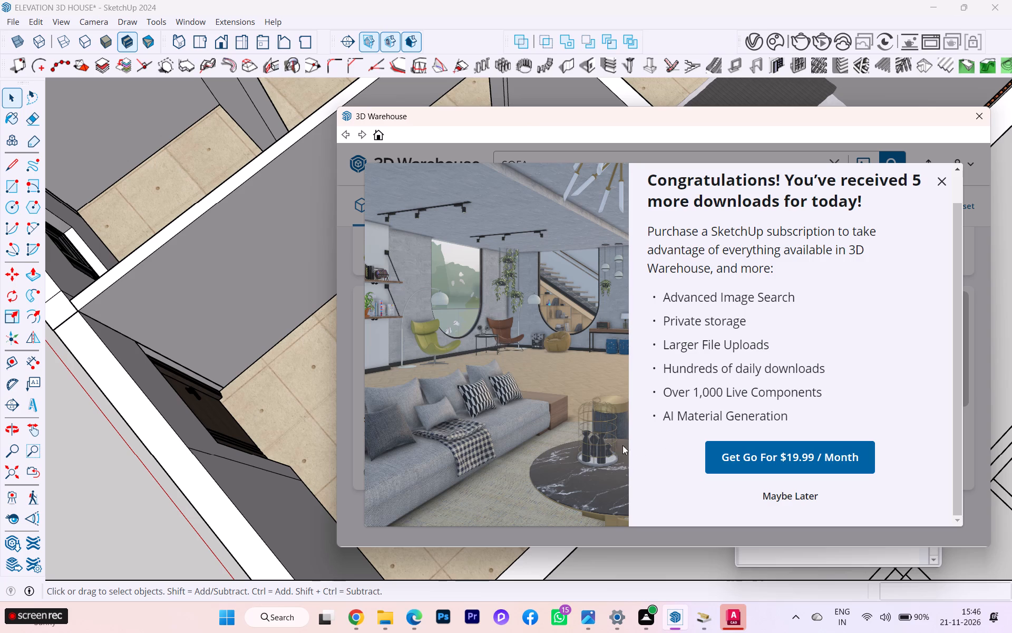
pyautogui.click(782, 505)
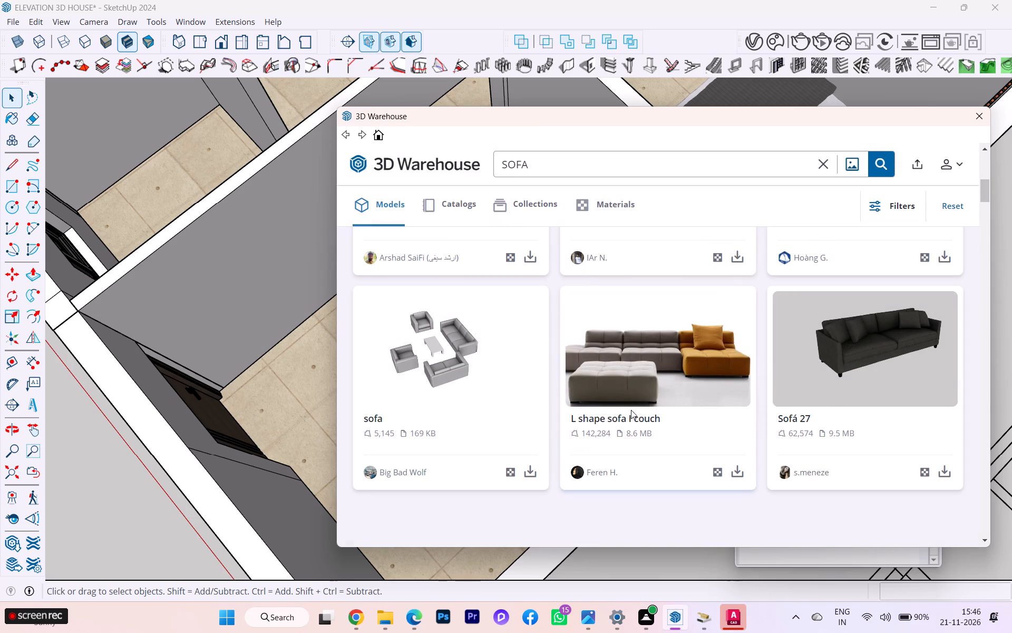
pyautogui.click(948, 470)
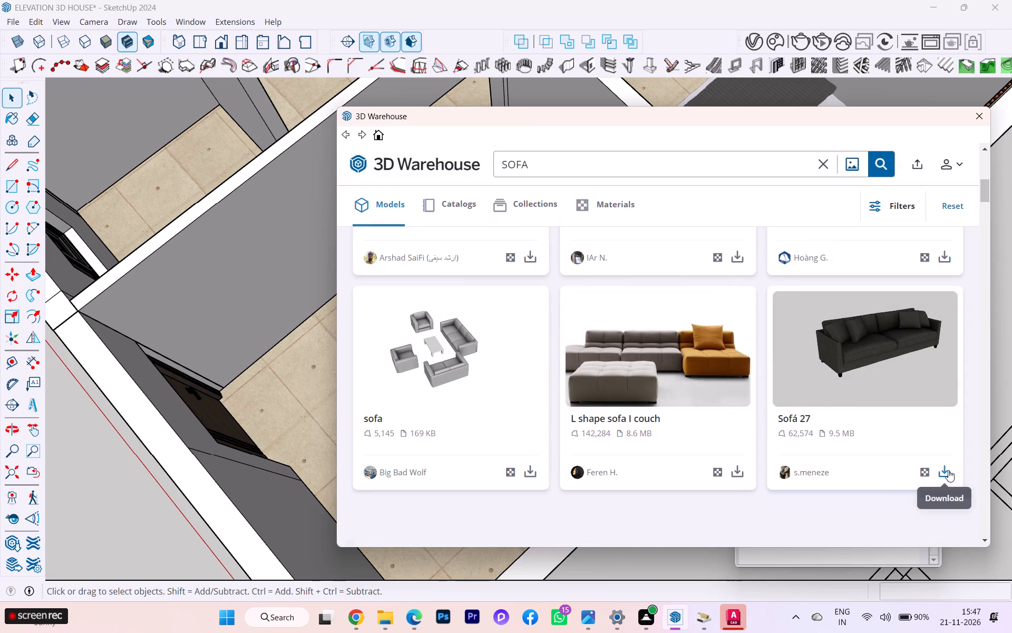
pyautogui.click(641, 350)
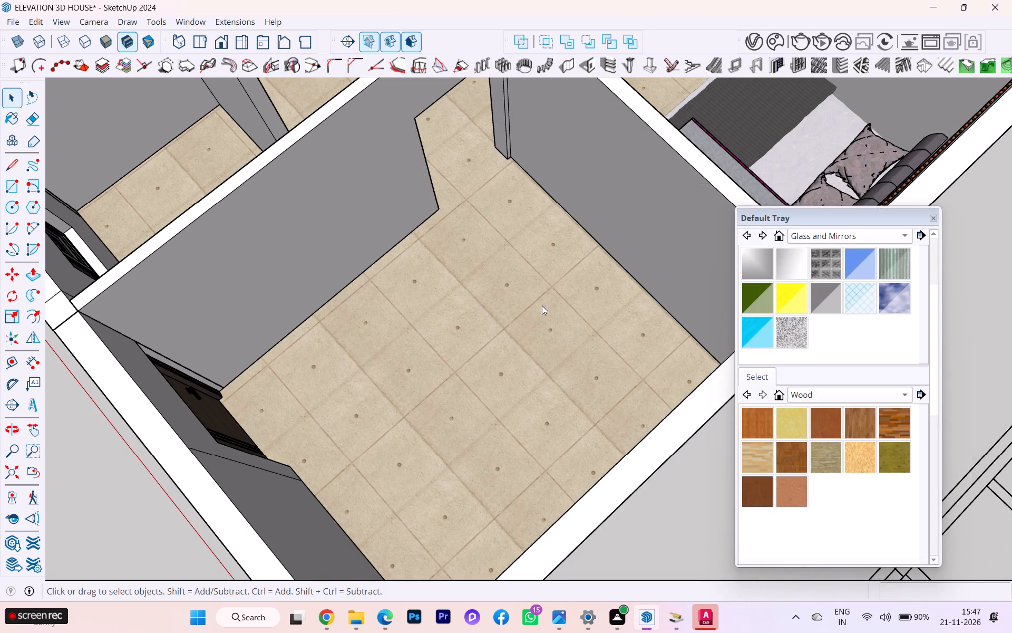
# Place the Sofá 27 component in the front room with its back towards the wall shared with the bedroom.
pyautogui.scroll(-5, 547, 315)
pyautogui.scroll(4, 519, 325)
pyautogui.scroll(-7, 520, 325)
pyautogui.scroll(-2, 464, 365)
pyautogui.scroll(2, 463, 372)
pyautogui.scroll(-3, 463, 373)
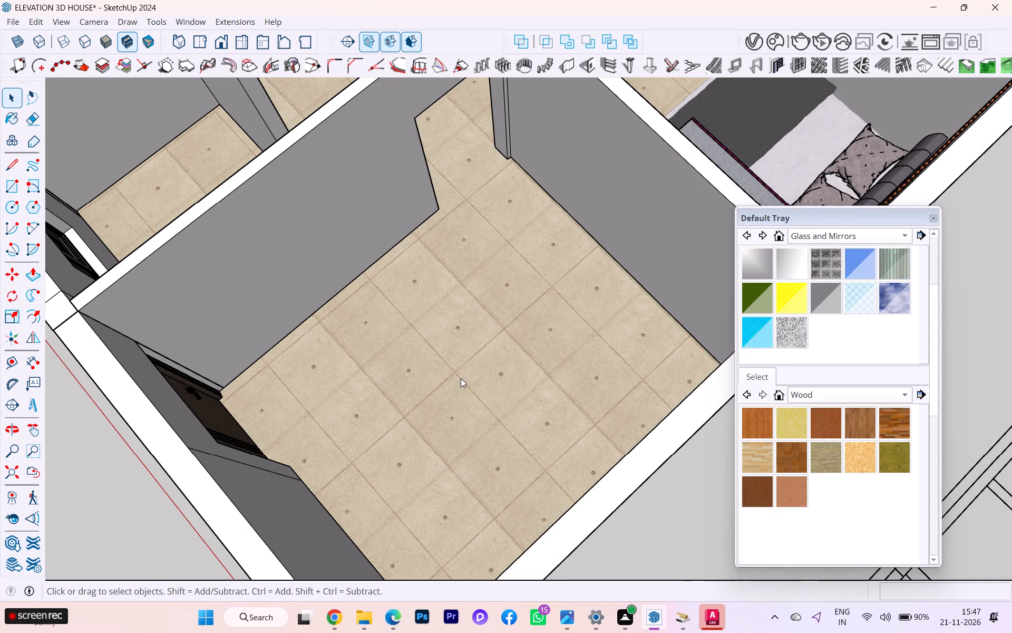
pyautogui.scroll(-2, 459, 380)
pyautogui.moveTo(459, 380); pyautogui.dragTo(578, 386, button='middle')
pyautogui.scroll(-3, 558, 368)
pyautogui.scroll(1, 555, 369)
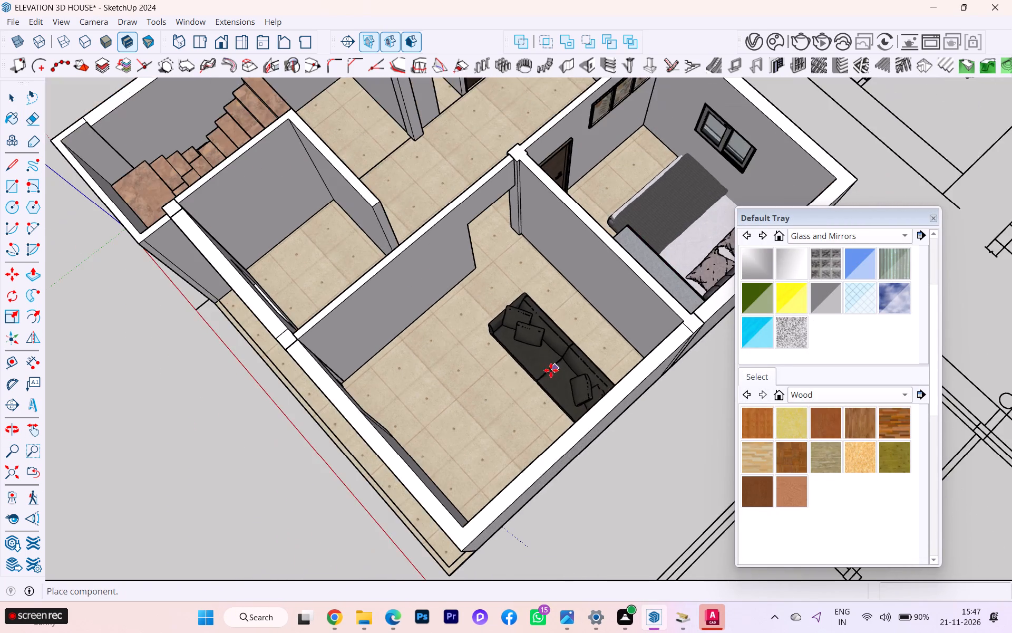
pyautogui.scroll(1, 552, 329)
pyautogui.scroll(-1, 555, 323)
pyautogui.scroll(4, 556, 322)
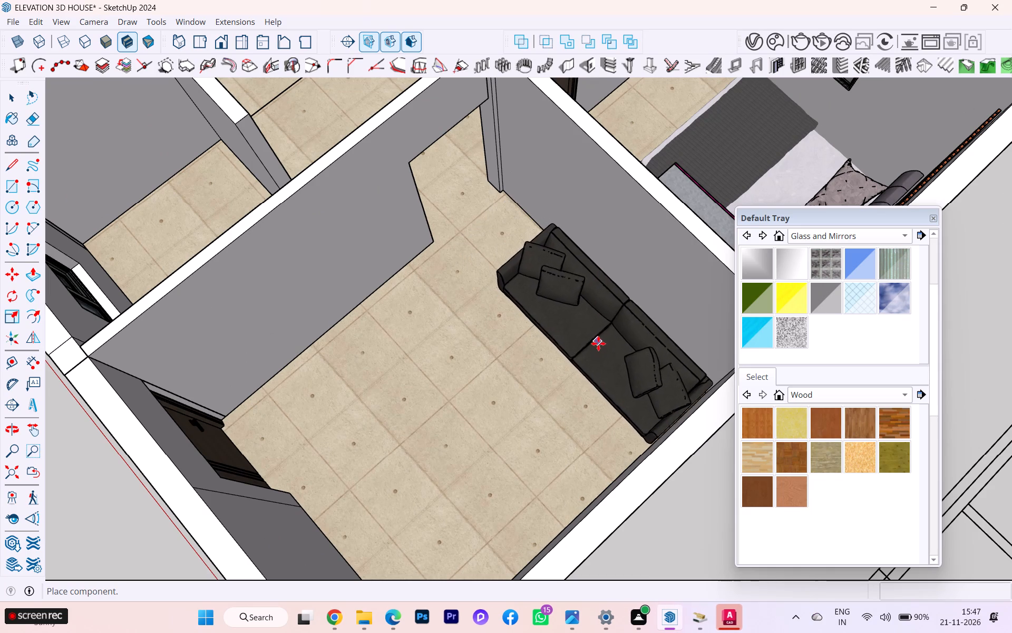
pyautogui.click(599, 341)
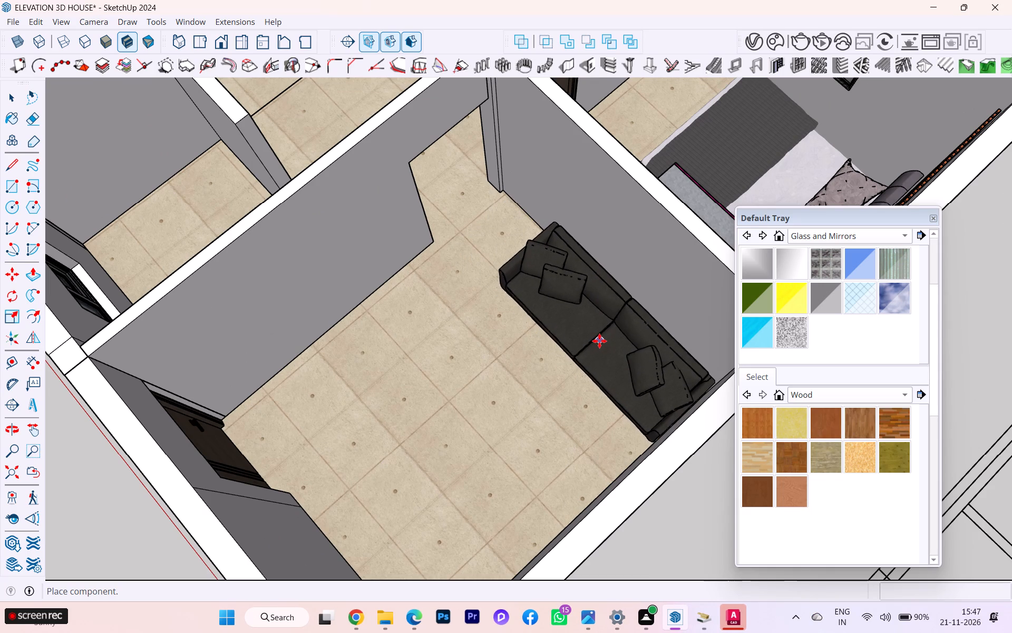
pyautogui.scroll(6, 599, 341)
pyautogui.moveTo(586, 343); pyautogui.dragTo(756, 261, button='middle')
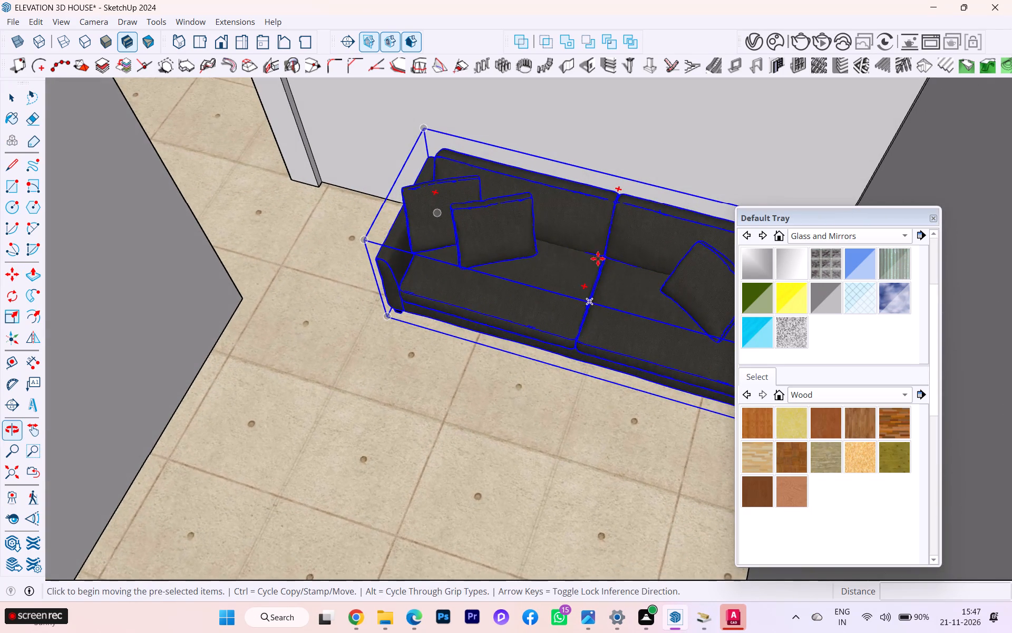
pyautogui.scroll(-3, 582, 262)
pyautogui.scroll(1, 523, 299)
pyautogui.scroll(-1, 499, 302)
pyautogui.moveTo(499, 302); pyautogui.dragTo(601, 266, button='middle')
pyautogui.press('Escape')
pyautogui.scroll(-2, 544, 270)
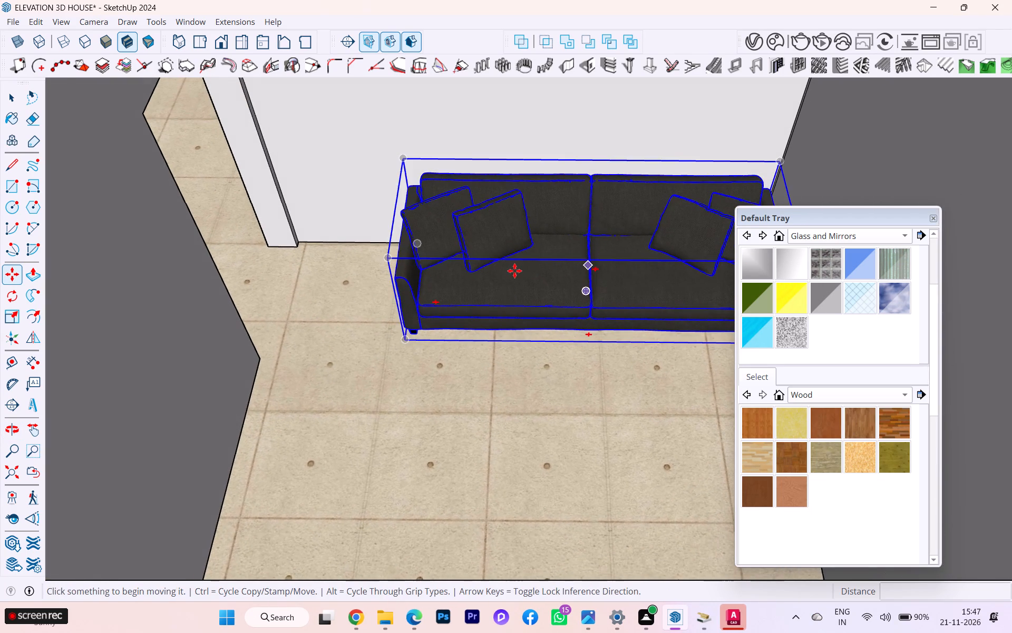
pyautogui.scroll(-1, 510, 269)
pyautogui.press('Escape')
pyautogui.click(10, 102)
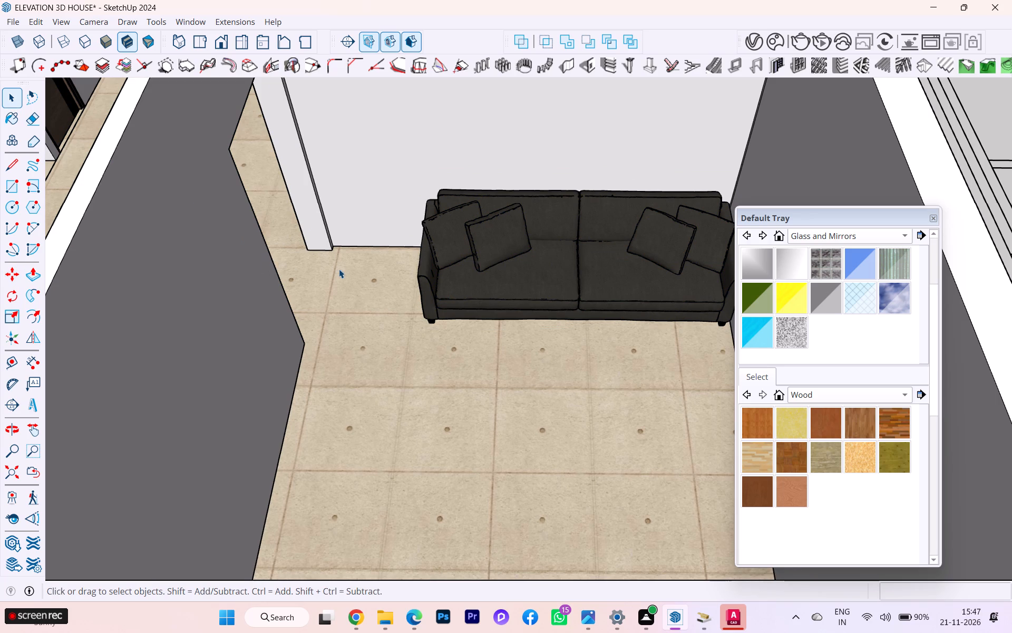
pyautogui.click(343, 269)
# Examine the new sofa's placement in the front room and the overall layout of the furnished floor.
pyautogui.scroll(-2, 348, 275)
pyautogui.moveTo(374, 295); pyautogui.dragTo(465, 319, button='middle')
pyautogui.scroll(-1, 459, 306)
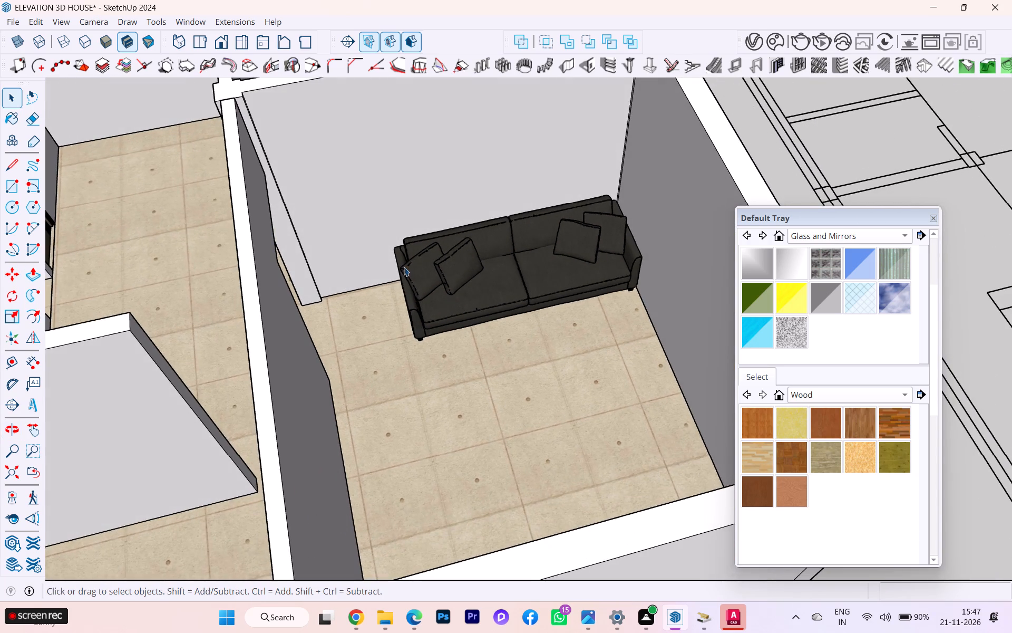
pyautogui.scroll(-2, 404, 267)
pyautogui.scroll(-1, 470, 264)
pyautogui.scroll(1, 470, 265)
pyautogui.scroll(-1, 471, 265)
pyautogui.scroll(2, 472, 265)
pyautogui.scroll(-1, 473, 265)
pyautogui.scroll(1, 474, 265)
pyautogui.scroll(-4, 462, 269)
pyautogui.moveTo(450, 268); pyautogui.dragTo(442, 340, button='middle')
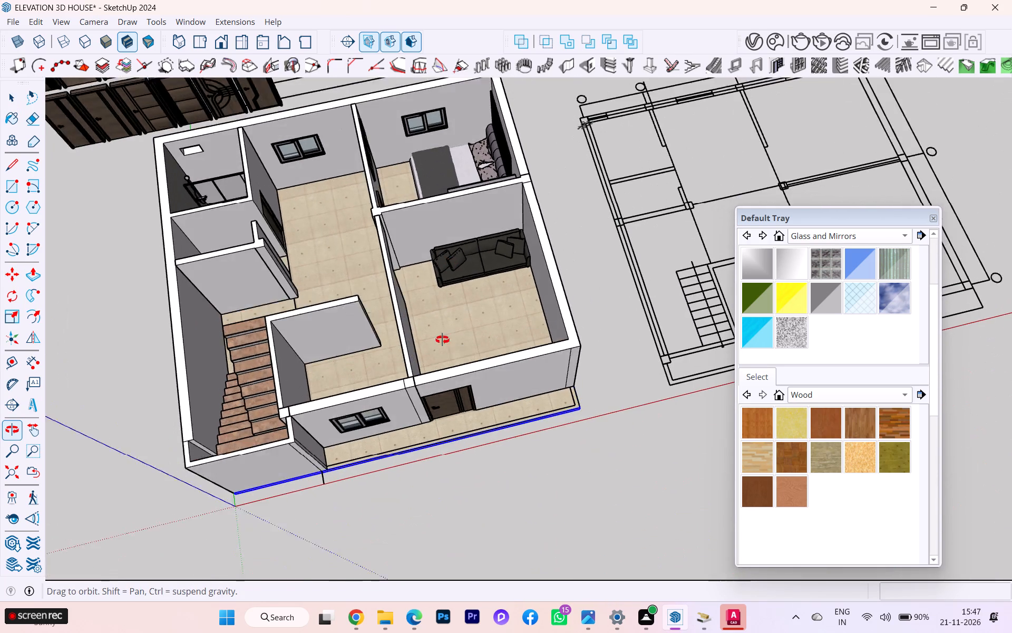
pyautogui.moveTo(442, 340); pyautogui.dragTo(445, 373, button='middle')
pyautogui.scroll(3, 300, 192)
pyautogui.scroll(-1, 464, 182)
pyautogui.moveTo(471, 183); pyautogui.dragTo(474, 311, button='middle')
pyautogui.scroll(-1, 477, 275)
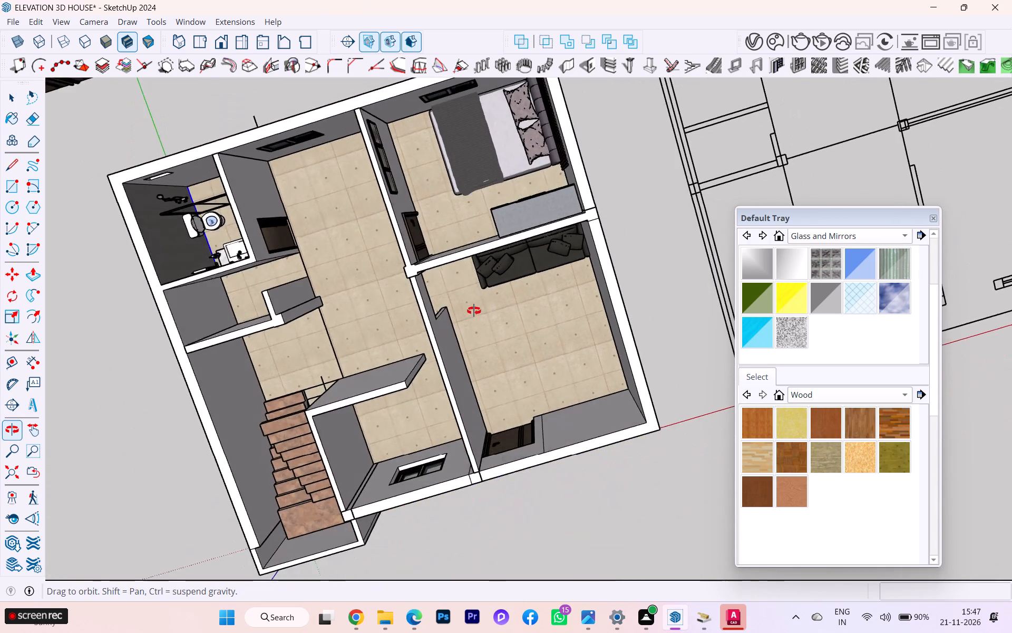
pyautogui.moveTo(474, 311); pyautogui.dragTo(372, 186, button='middle')
pyautogui.scroll(-2, 608, 207)
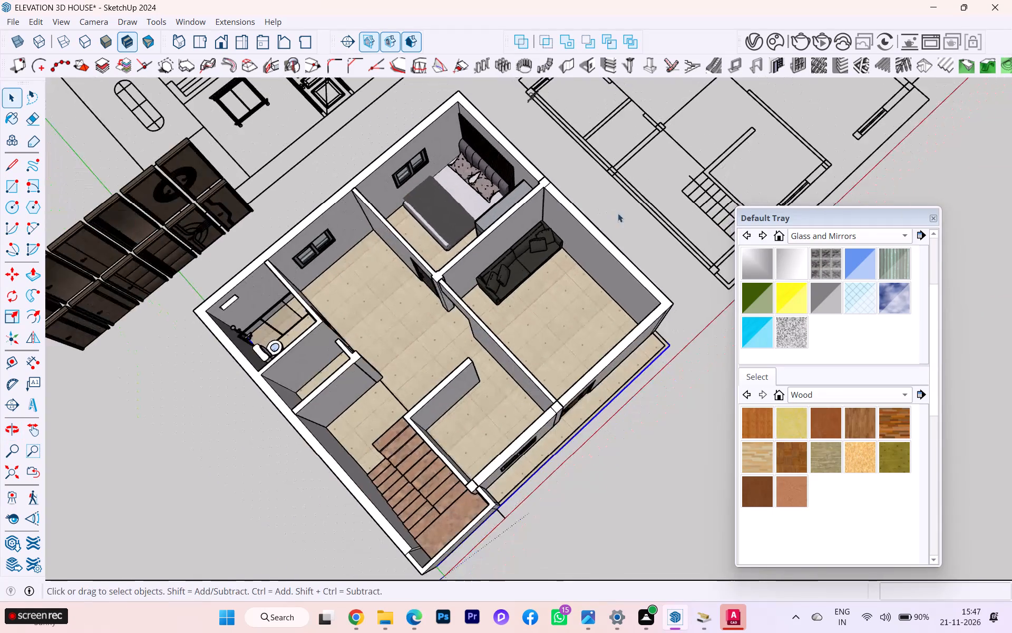
# Examine the furnished floor from several angles, focusing on the front room around the dark sofa.
pyautogui.scroll(-1, 474, 297)
pyautogui.moveTo(471, 301); pyautogui.dragTo(700, 216, button='middle')
pyautogui.scroll(3, 473, 369)
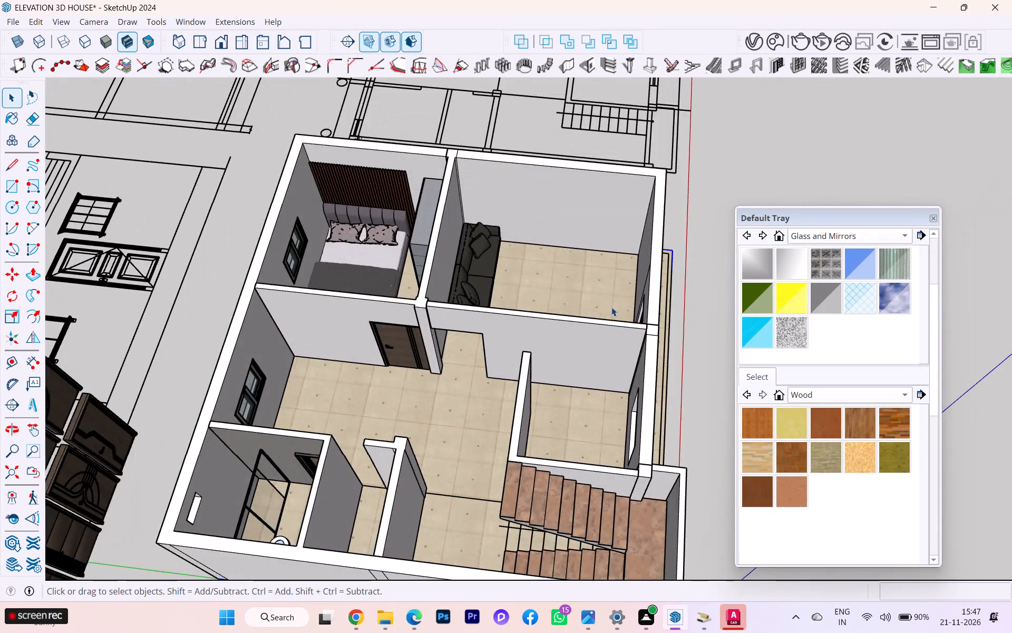
pyautogui.scroll(-2, 612, 306)
pyautogui.scroll(-1, 513, 308)
pyautogui.moveTo(517, 310); pyautogui.dragTo(609, 287, button='middle')
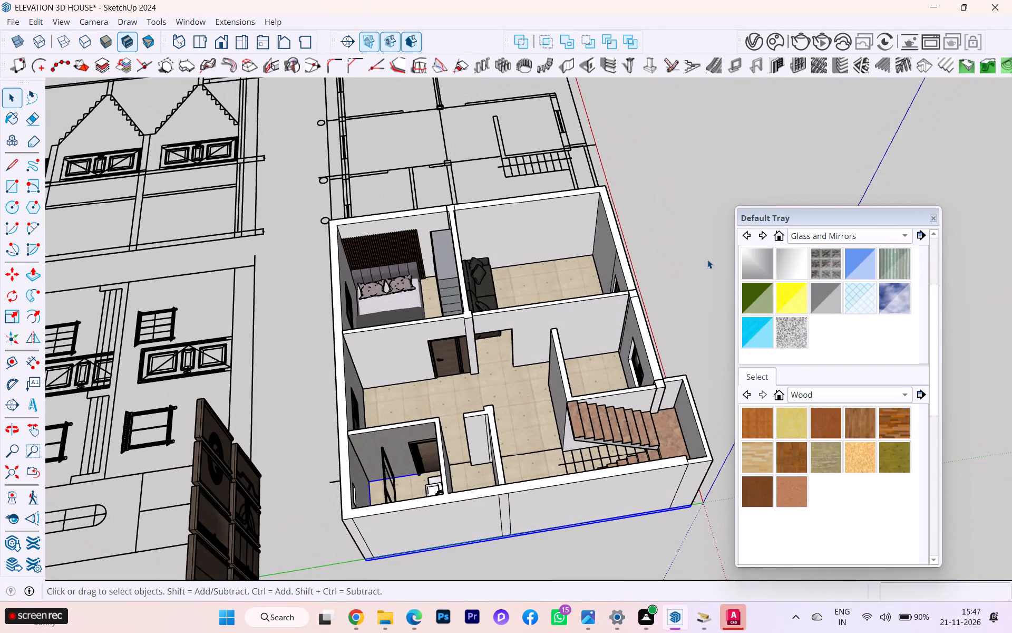
pyautogui.click(707, 260)
pyautogui.scroll(1, 638, 300)
pyautogui.scroll(-2, 553, 327)
pyautogui.moveTo(551, 328); pyautogui.dragTo(548, 430, button='middle')
pyautogui.scroll(5, 548, 423)
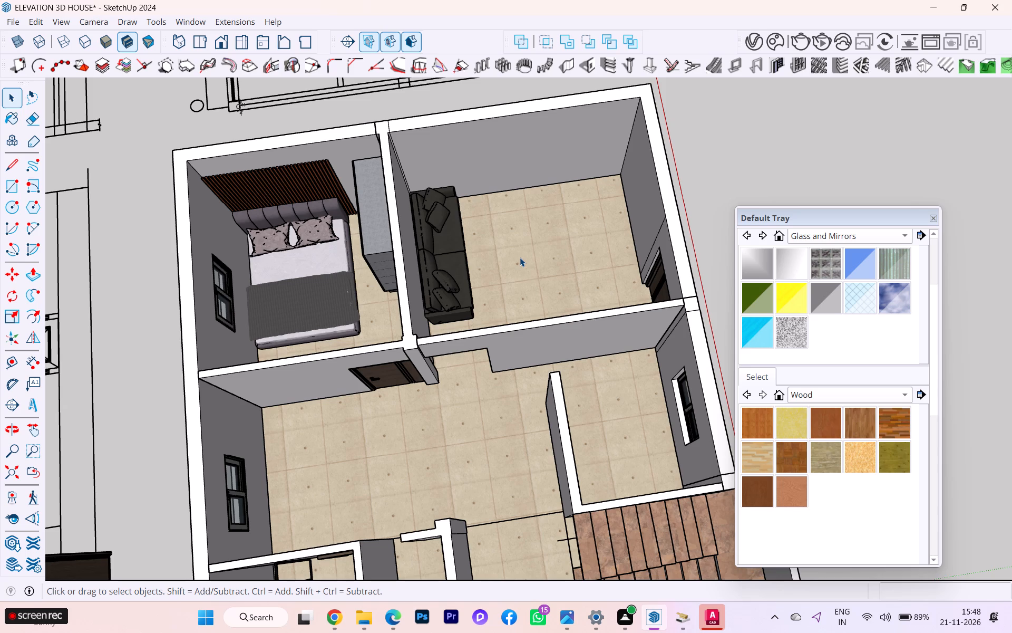
pyautogui.scroll(5, 520, 246)
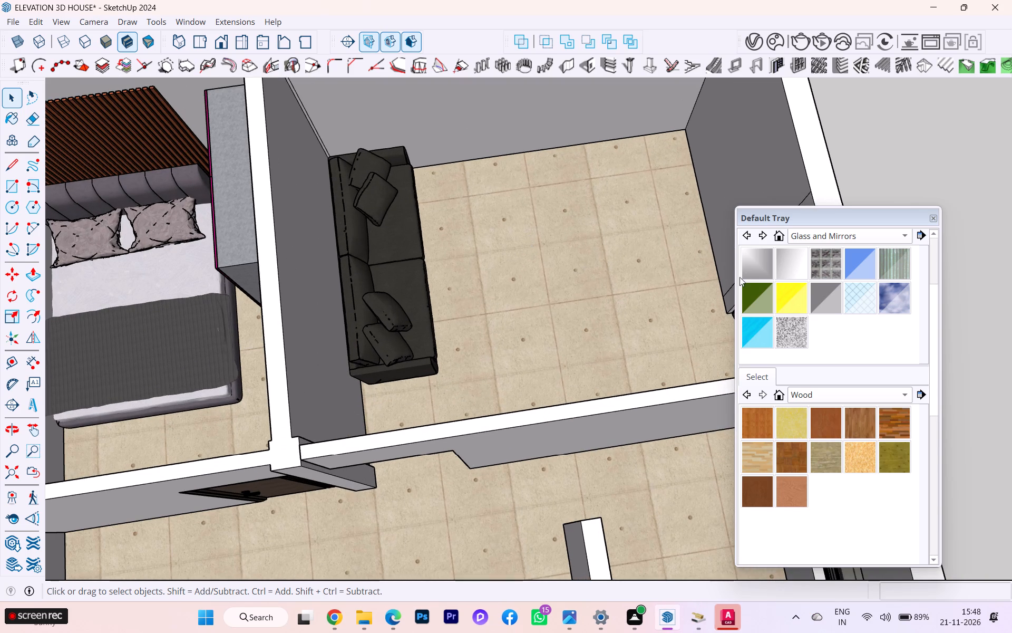
# Browse the 3D Warehouse results for SOFA and download the multi-piece Sofas model directly into the house model.
pyautogui.click(7, 540)
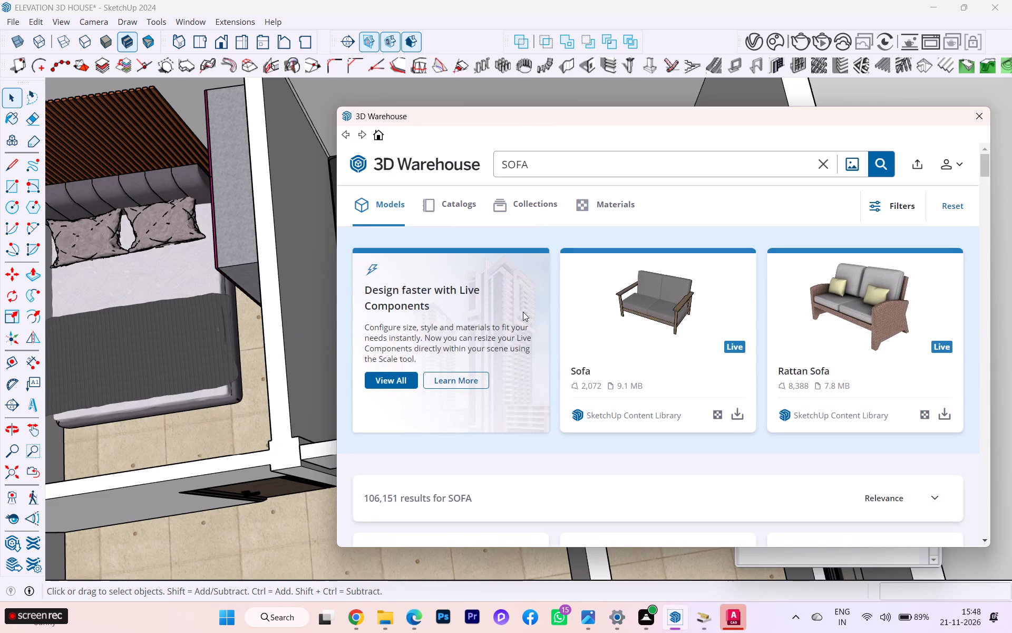
pyautogui.scroll(-3, 538, 317)
pyautogui.scroll(-3, 601, 328)
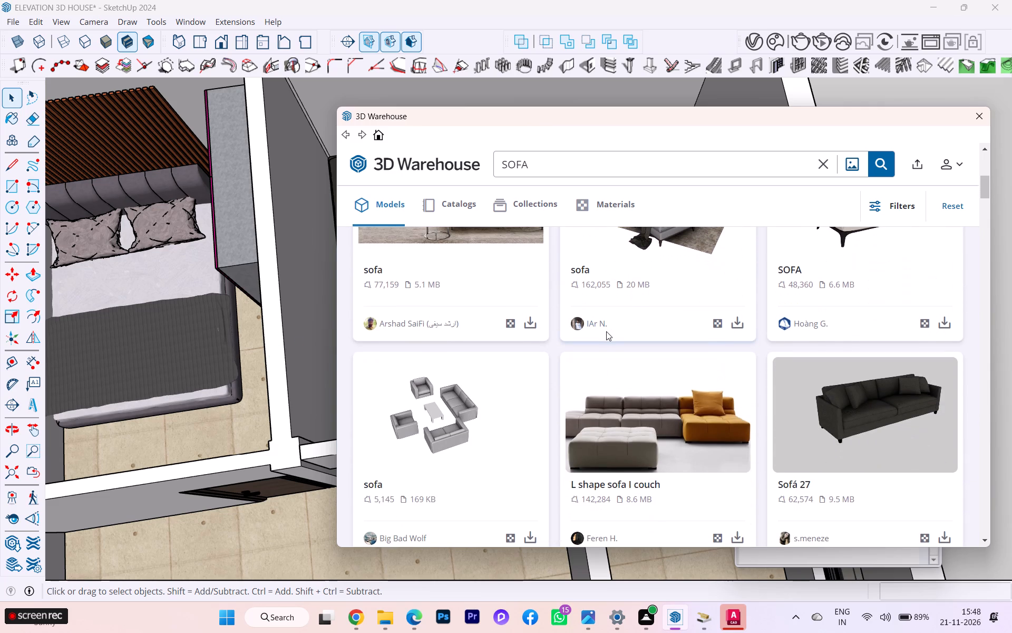
pyautogui.scroll(-8, 607, 333)
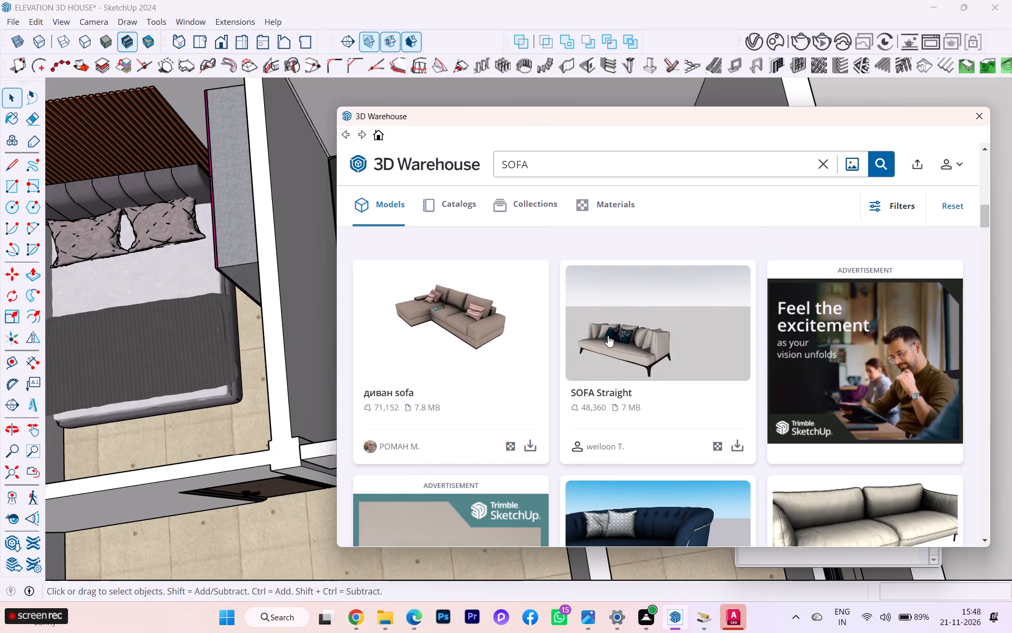
pyautogui.scroll(-9, 608, 335)
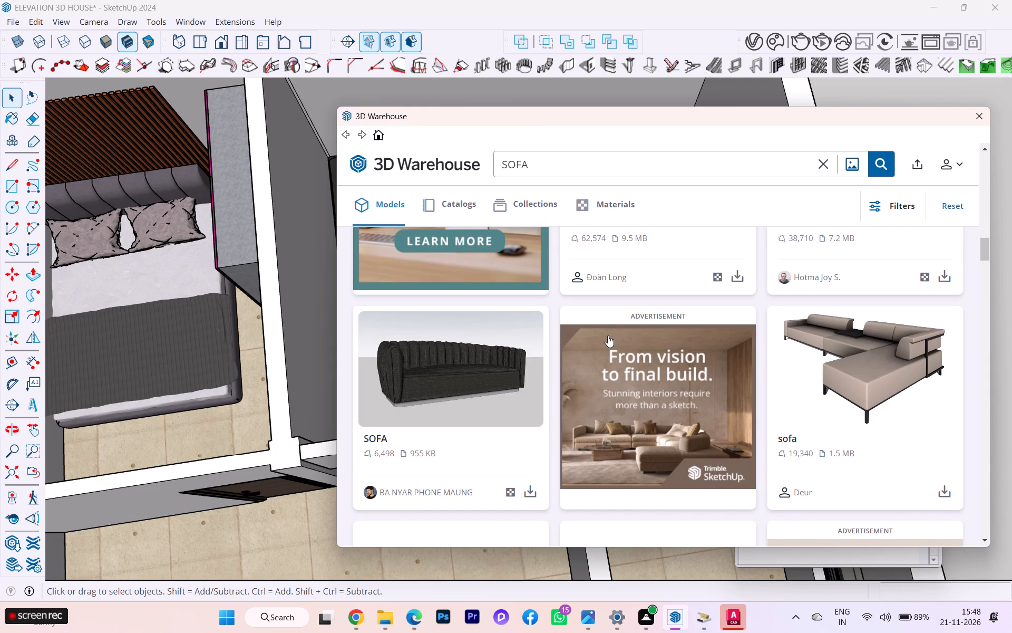
pyautogui.scroll(-3, 608, 335)
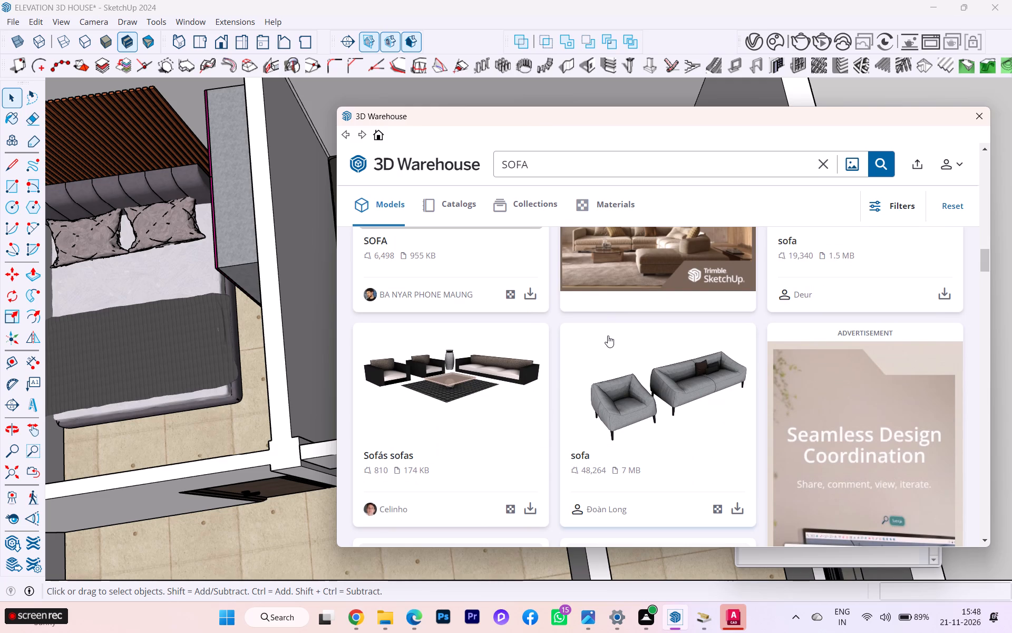
pyautogui.scroll(-3, 608, 335)
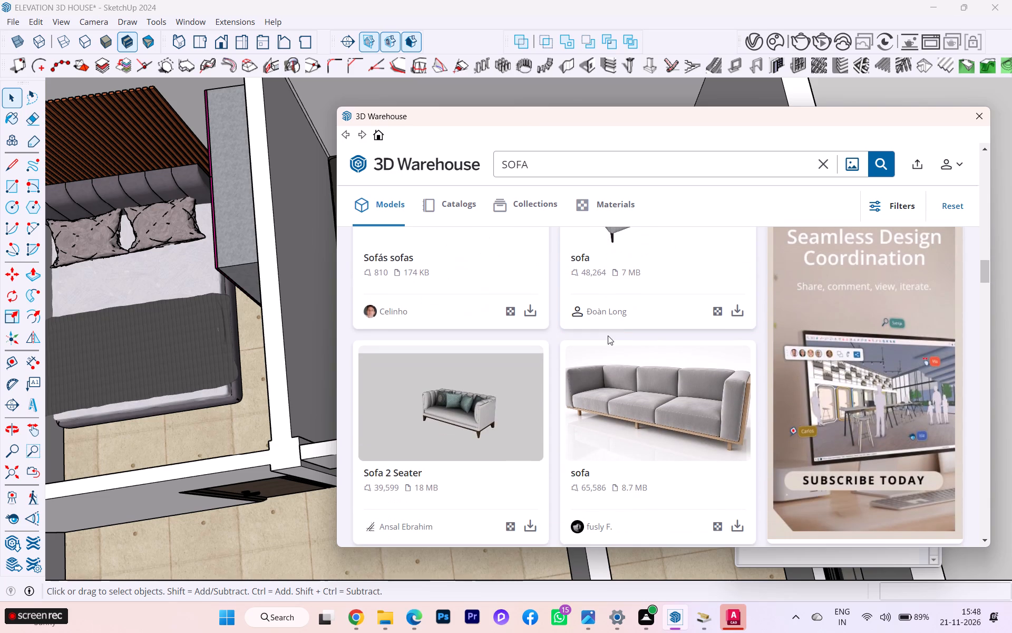
pyautogui.scroll(-1, 608, 335)
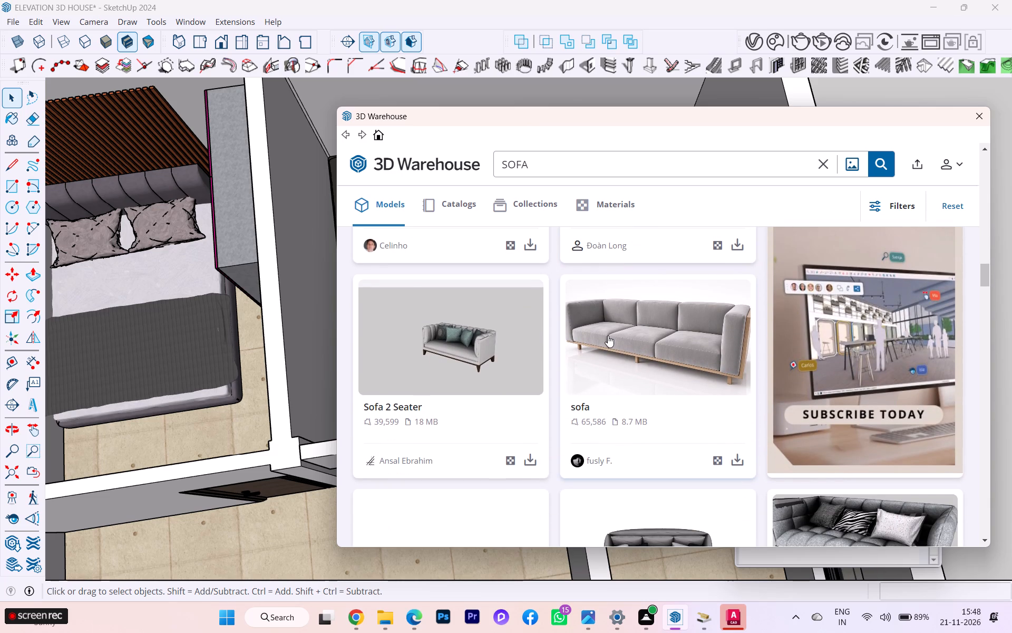
pyautogui.scroll(-3, 608, 335)
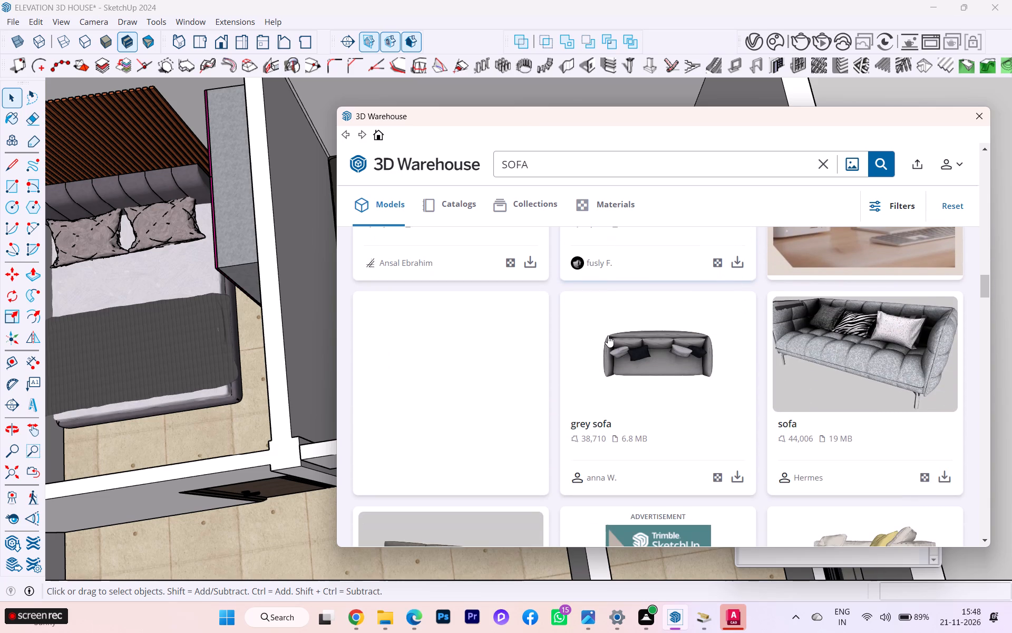
pyautogui.scroll(-6, 608, 335)
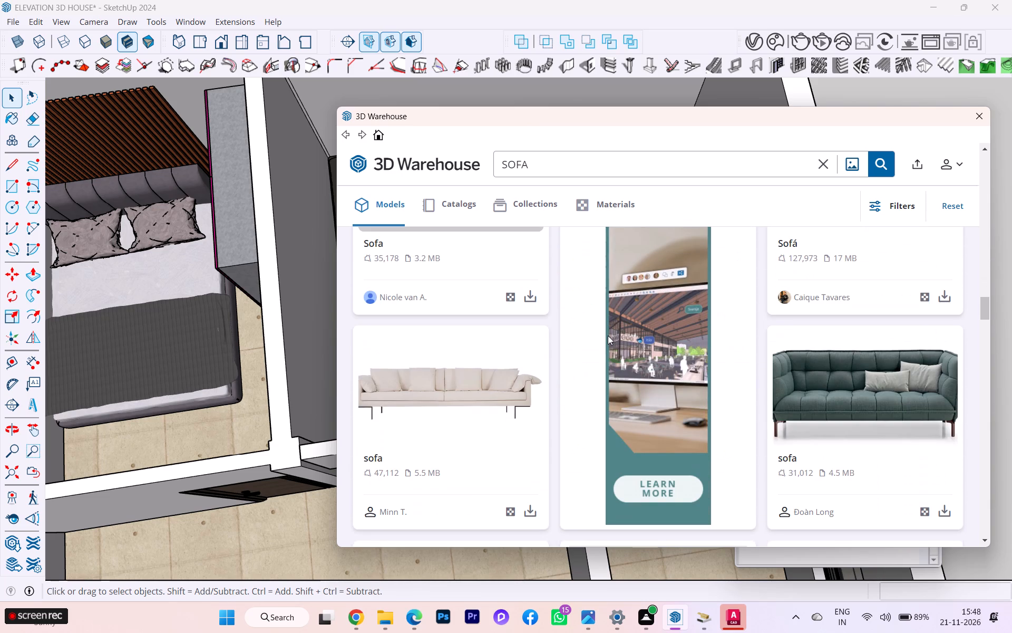
pyautogui.scroll(-3, 608, 335)
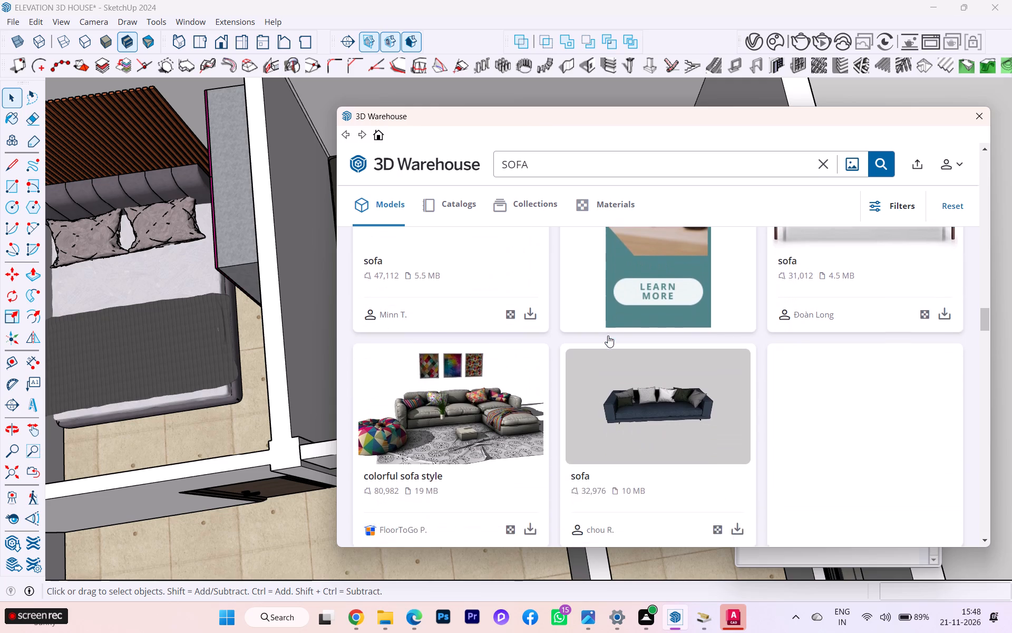
pyautogui.scroll(-1, 608, 335)
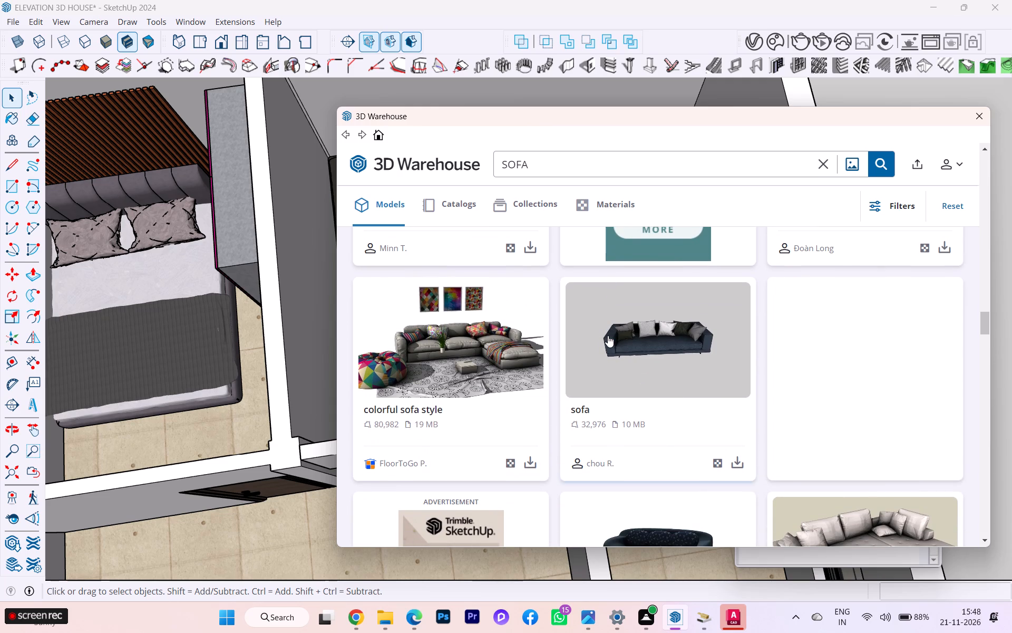
pyautogui.scroll(-4, 608, 335)
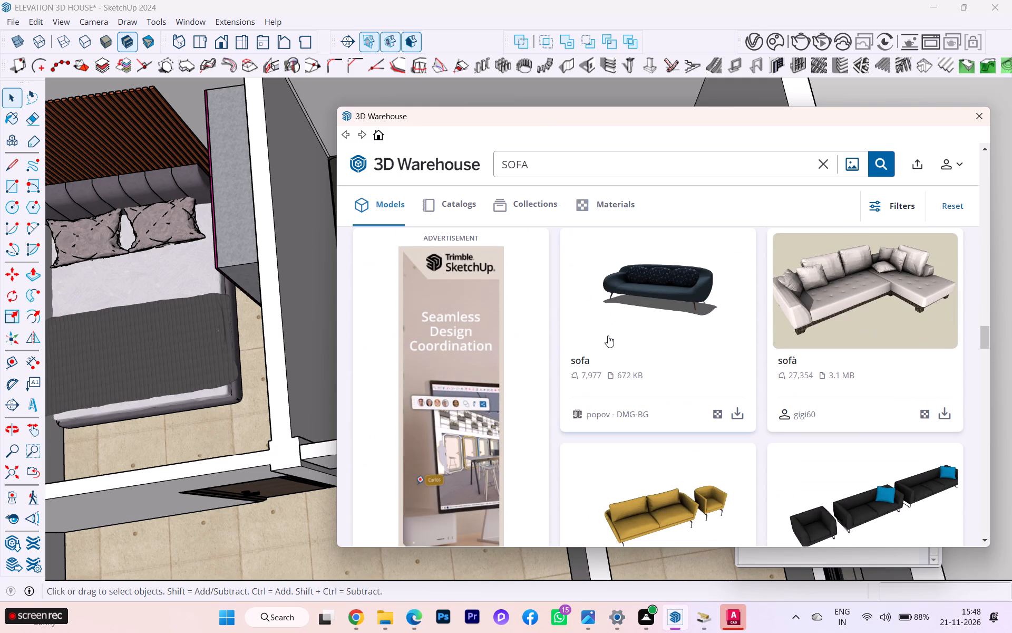
pyautogui.scroll(-2, 608, 335)
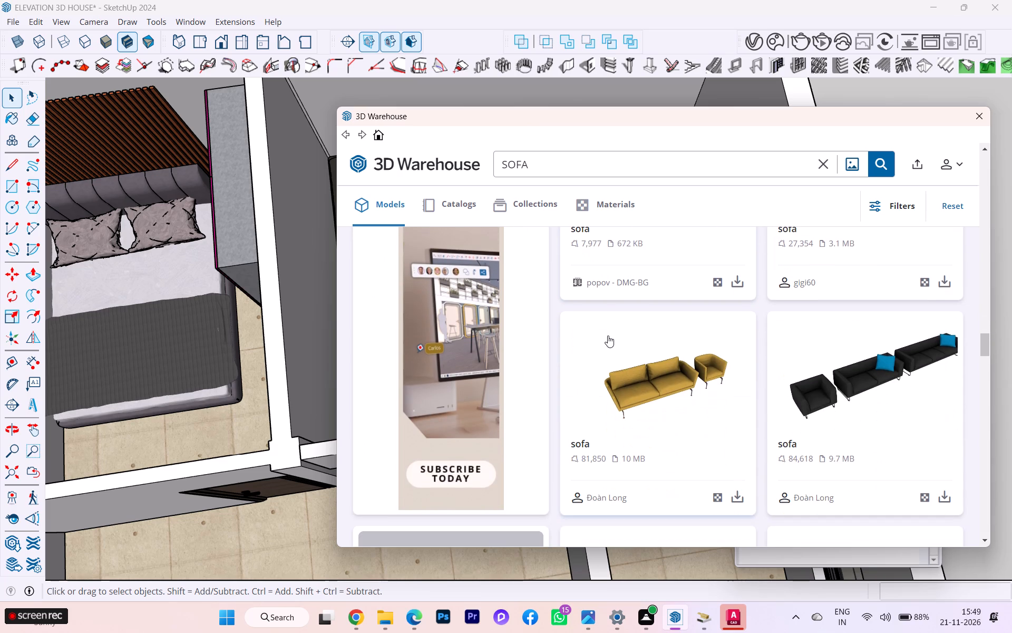
pyautogui.scroll(-2, 608, 335)
pyautogui.scroll(1, 608, 335)
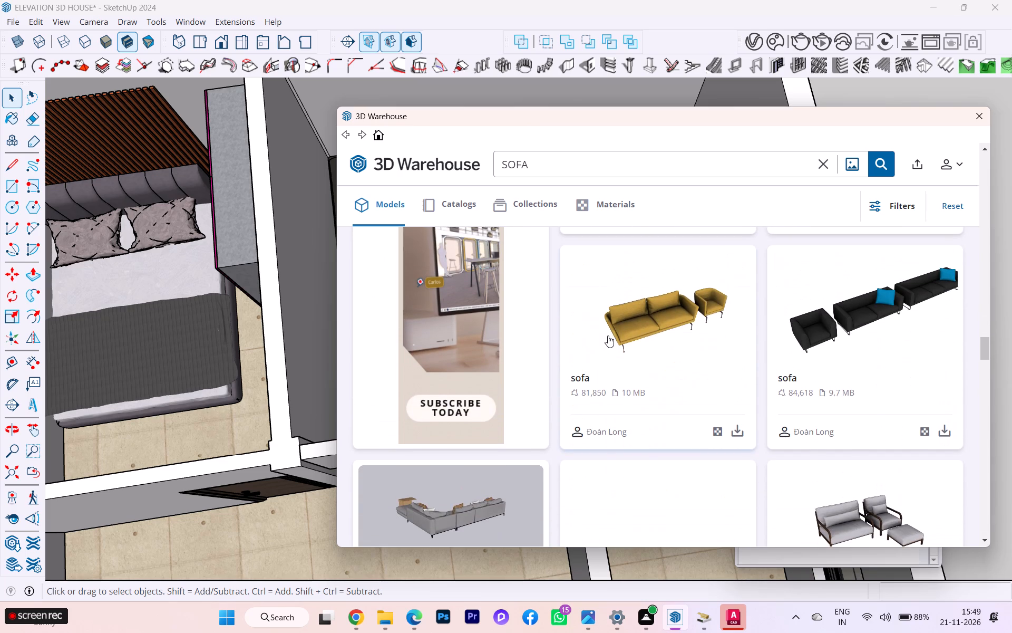
pyautogui.scroll(-1, 608, 335)
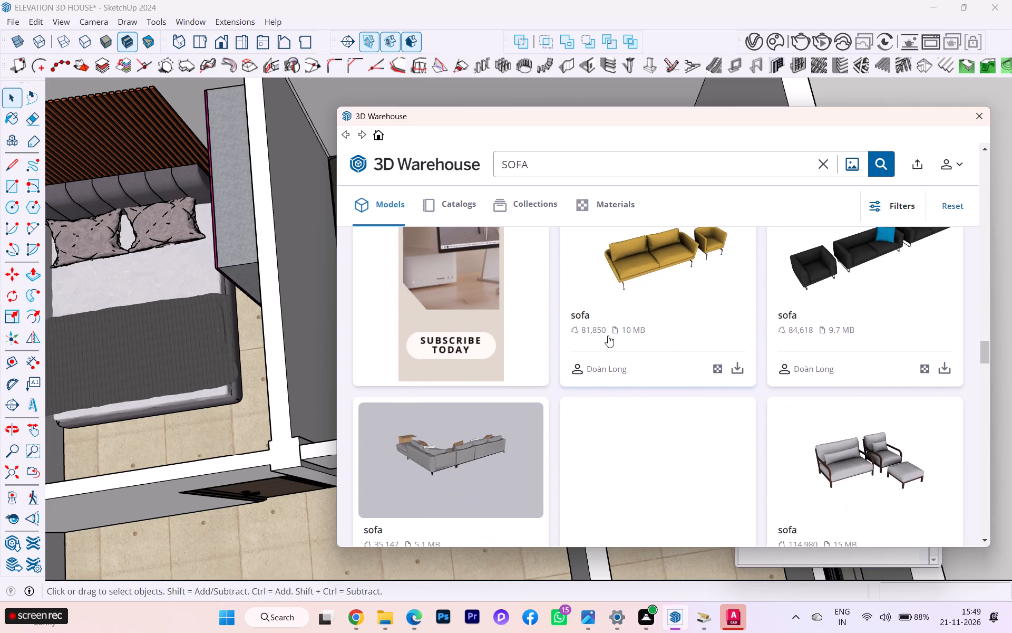
pyautogui.scroll(-2, 608, 335)
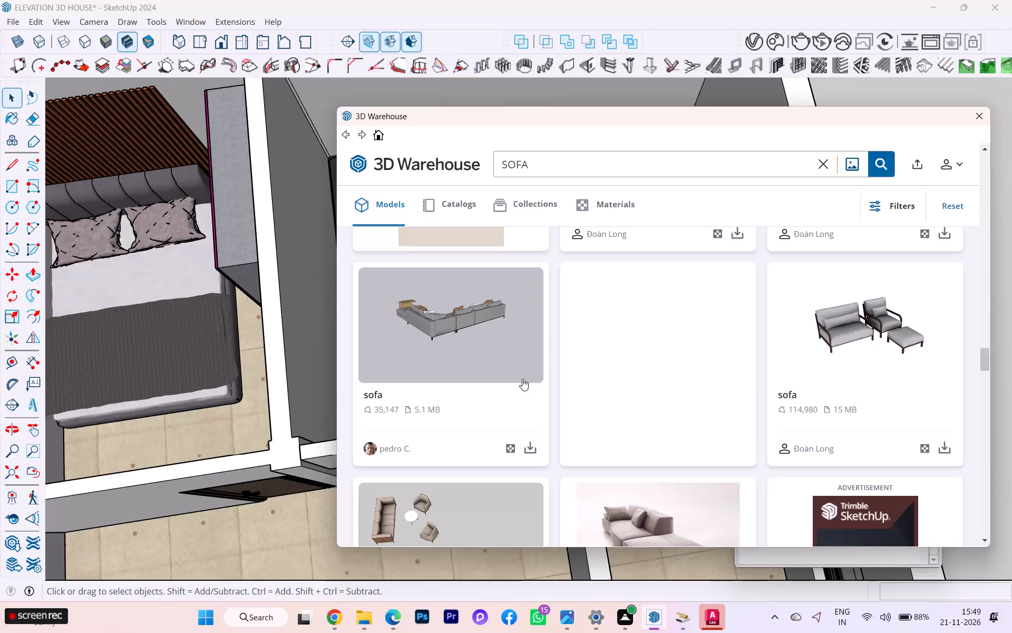
pyautogui.scroll(-2, 481, 332)
pyautogui.scroll(-4, 585, 344)
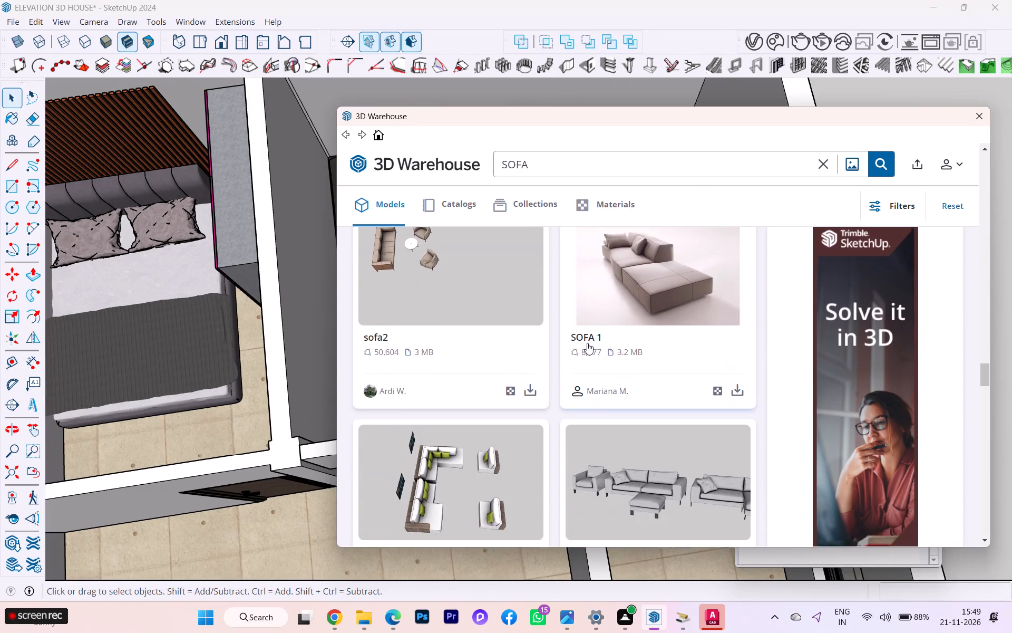
pyautogui.scroll(-2, 587, 343)
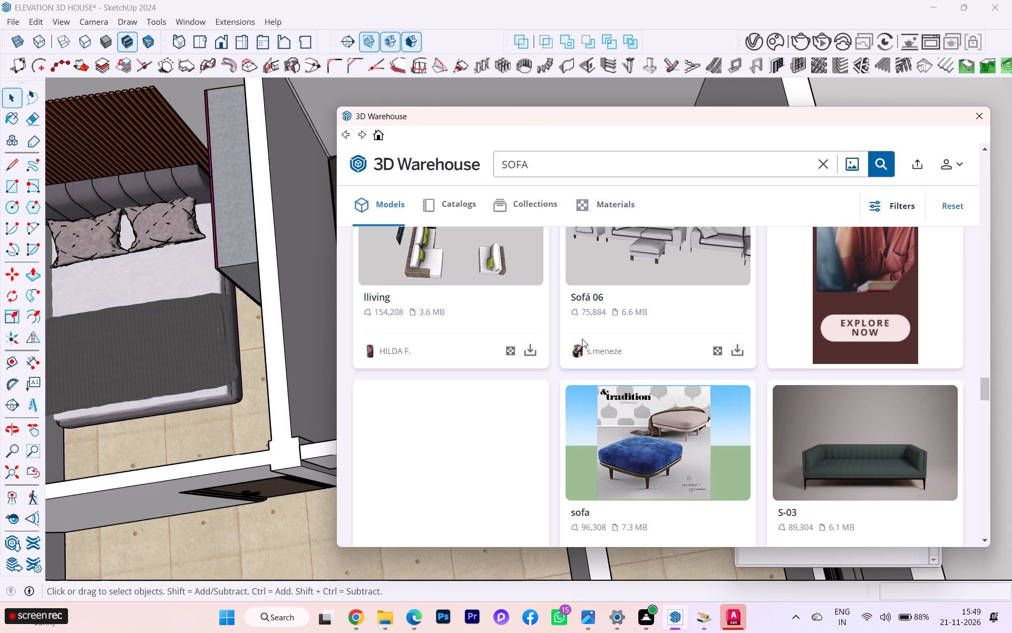
pyautogui.scroll(-2, 449, 227)
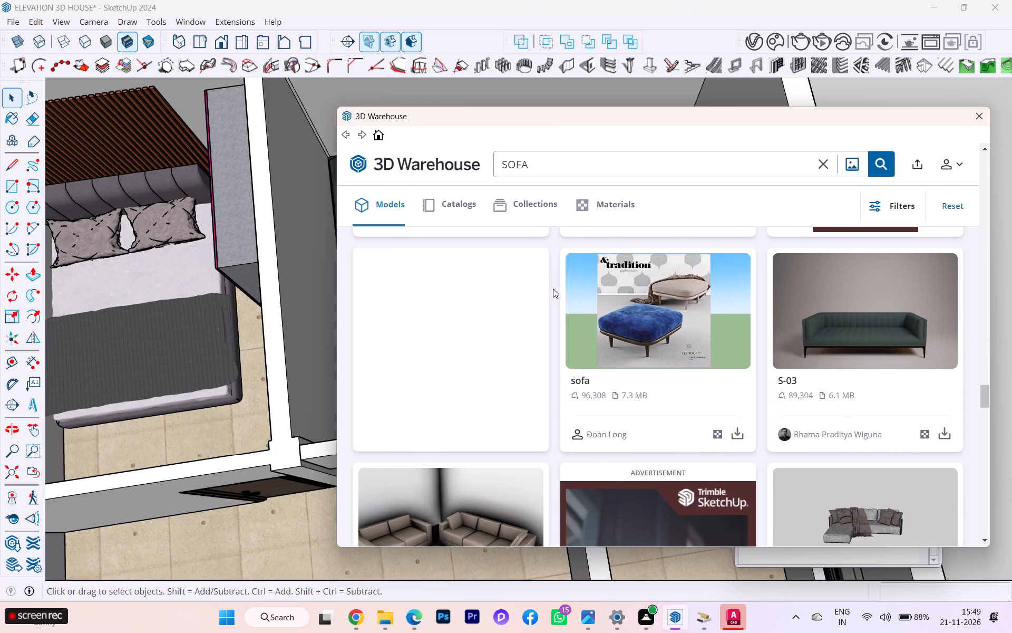
pyautogui.scroll(-4, 656, 288)
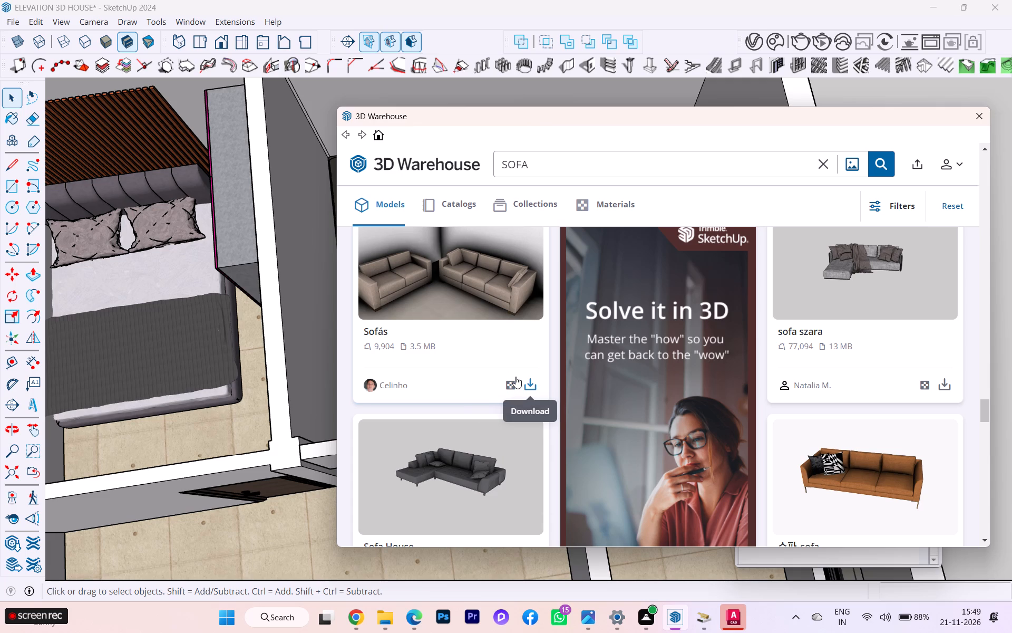
pyautogui.scroll(-2, 620, 259)
pyautogui.scroll(1, 620, 266)
pyautogui.scroll(-3, 622, 274)
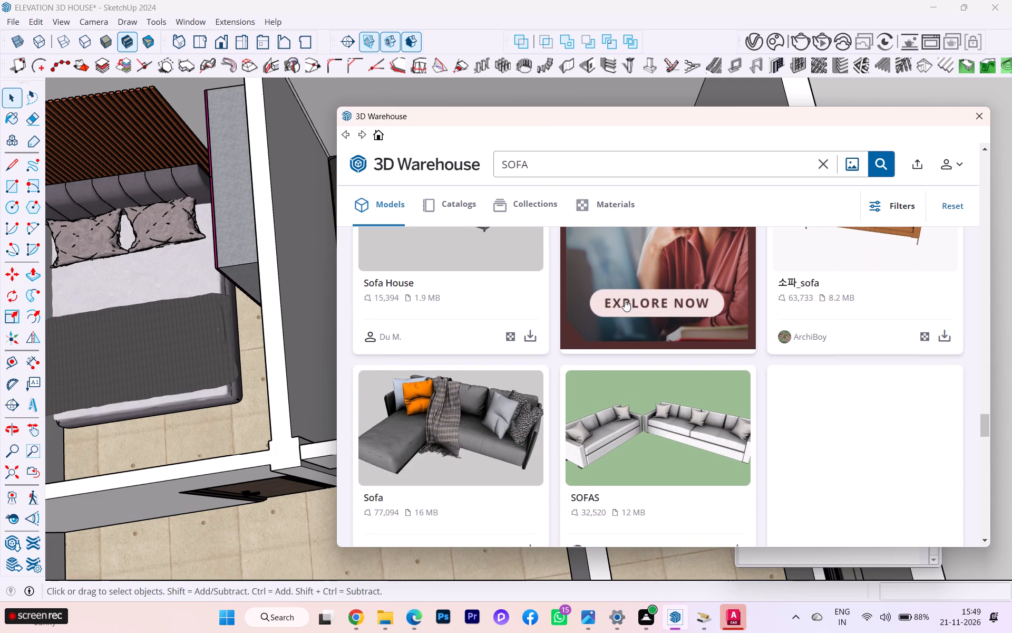
pyautogui.scroll(-1, 610, 314)
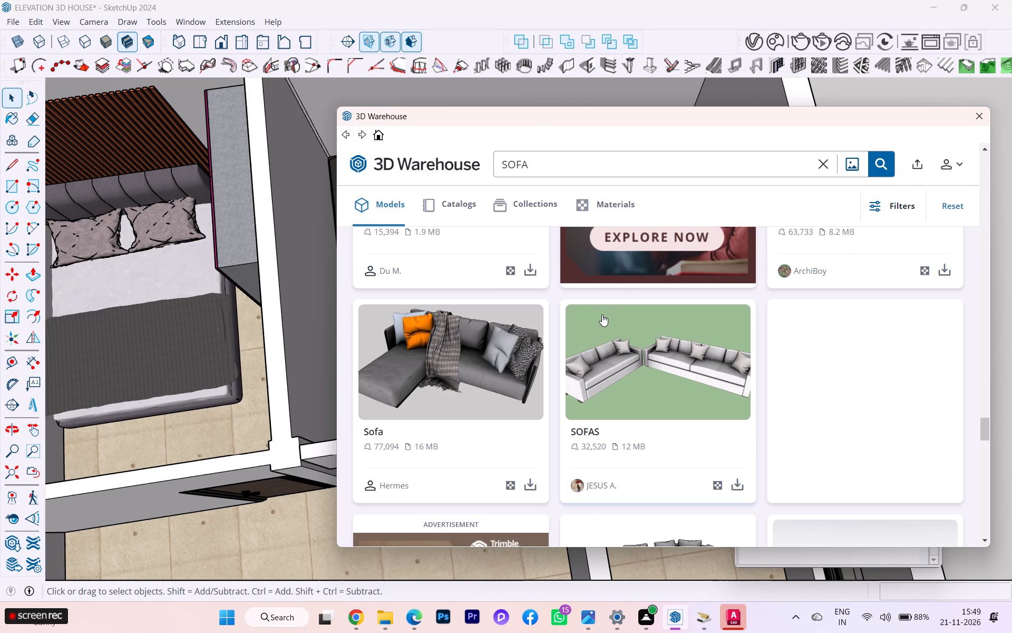
pyautogui.scroll(-8, 605, 313)
pyautogui.scroll(3, 607, 318)
pyautogui.scroll(-2, 607, 318)
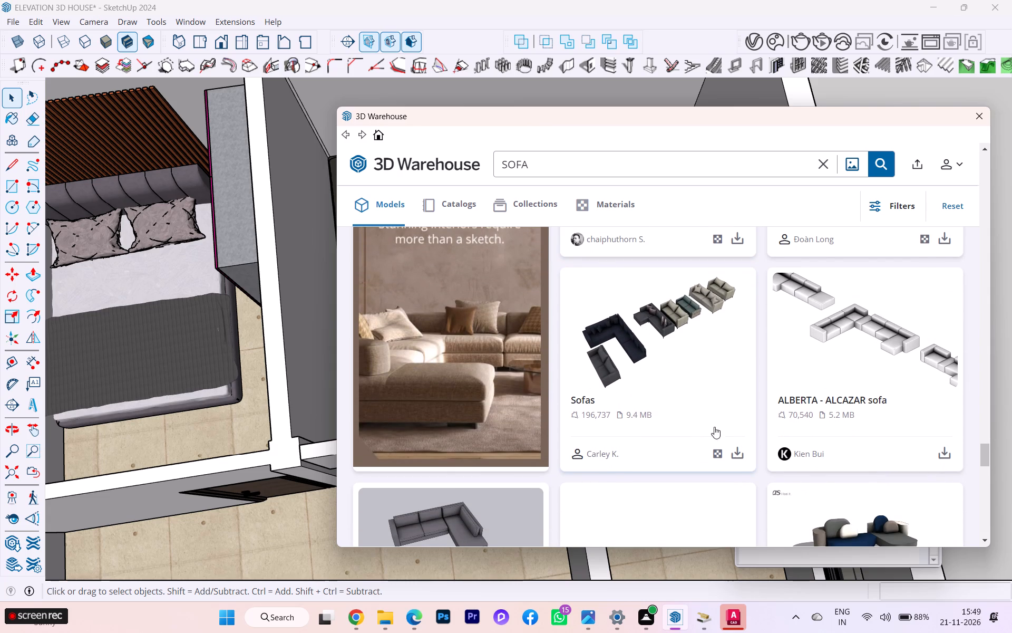
pyautogui.click(730, 445)
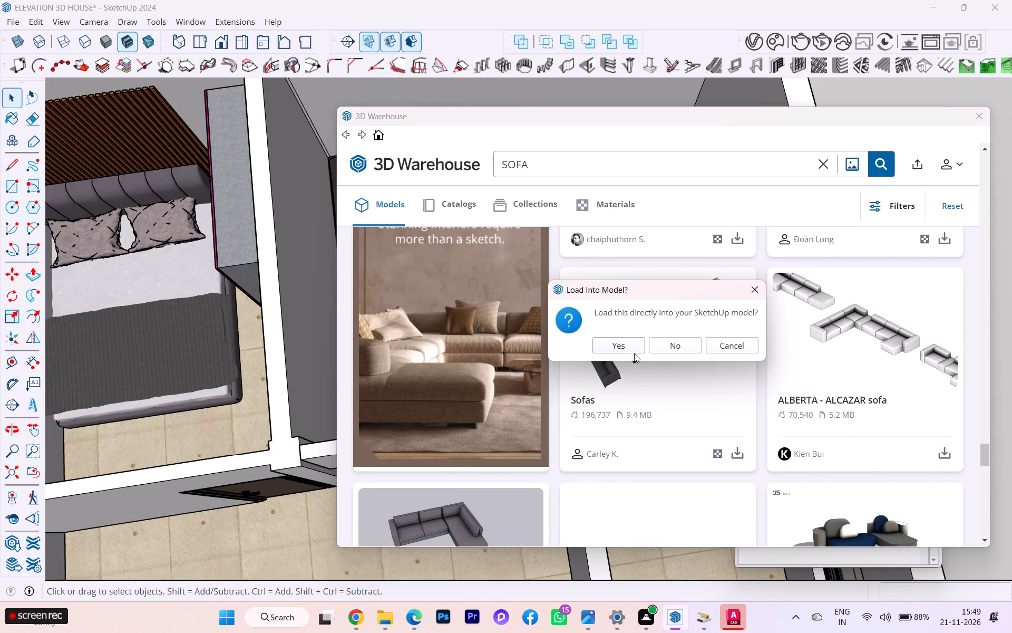
pyautogui.click(625, 353)
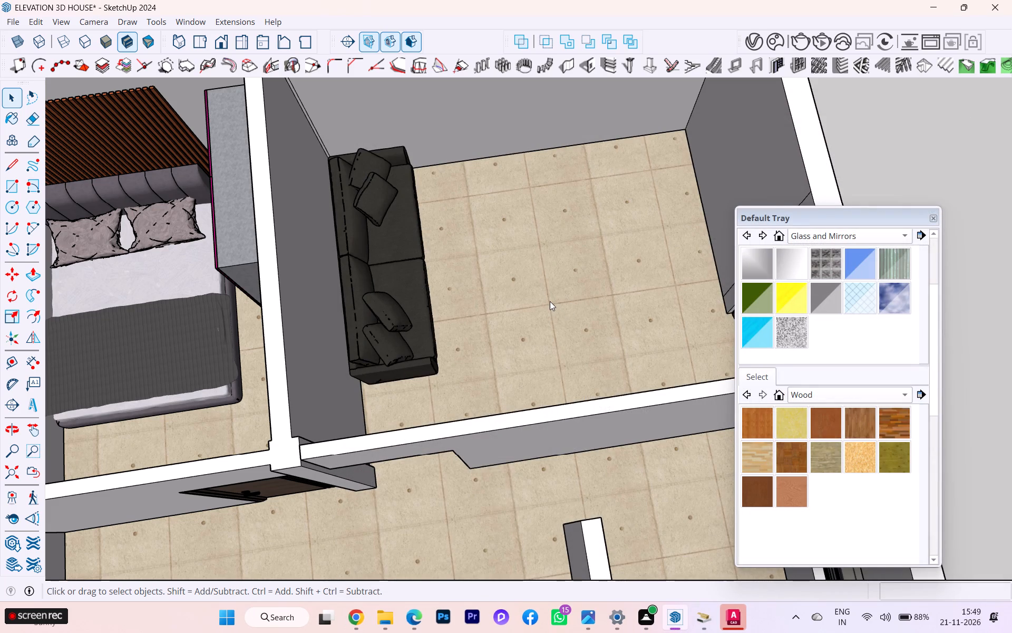
# Place the downloaded Sofas model on the open ground outside the house, beside its stair side.
pyautogui.scroll(-3, 500, 316)
pyautogui.scroll(1, 500, 316)
pyautogui.scroll(-1, 500, 316)
pyautogui.scroll(-4, 412, 258)
pyautogui.scroll(-5, 533, 251)
pyautogui.scroll(3, 533, 251)
pyautogui.scroll(-1, 533, 251)
pyautogui.scroll(1, 534, 264)
pyautogui.scroll(-4, 521, 275)
pyautogui.scroll(-5, 473, 300)
pyautogui.scroll(2, 484, 304)
pyautogui.scroll(-2, 485, 304)
pyautogui.scroll(-2, 536, 287)
pyautogui.scroll(2, 536, 287)
pyautogui.scroll(-6, 536, 287)
pyautogui.scroll(1, 503, 283)
pyautogui.scroll(-9, 502, 283)
pyautogui.scroll(1, 502, 283)
pyautogui.scroll(-1, 502, 283)
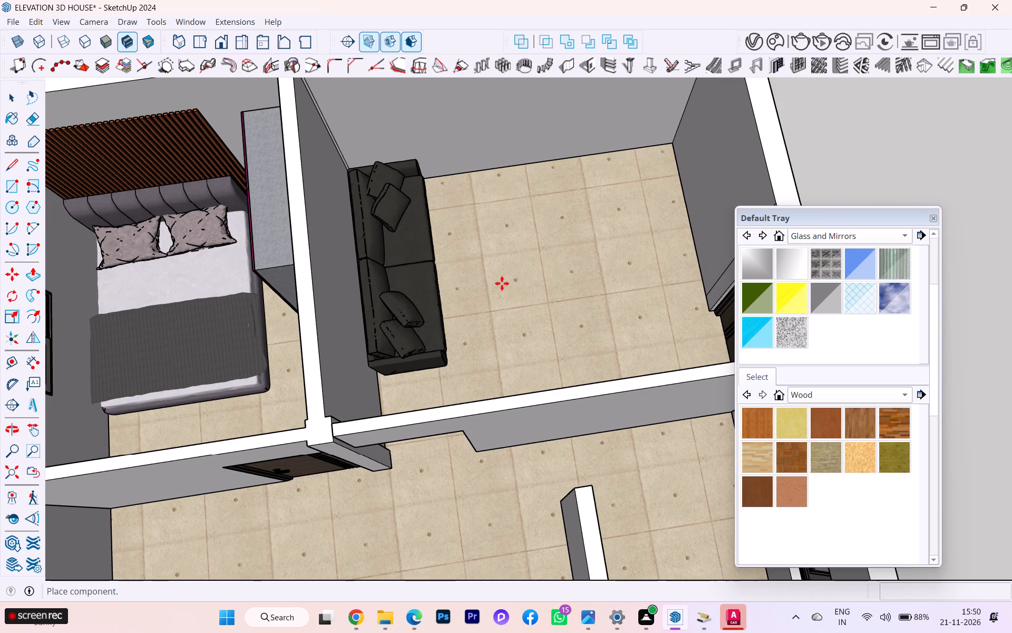
pyautogui.scroll(-6, 505, 280)
pyautogui.scroll(2, 503, 282)
pyautogui.scroll(-6, 503, 282)
pyautogui.scroll(2, 454, 284)
pyautogui.scroll(-1, 453, 285)
pyautogui.scroll(-1, 578, 257)
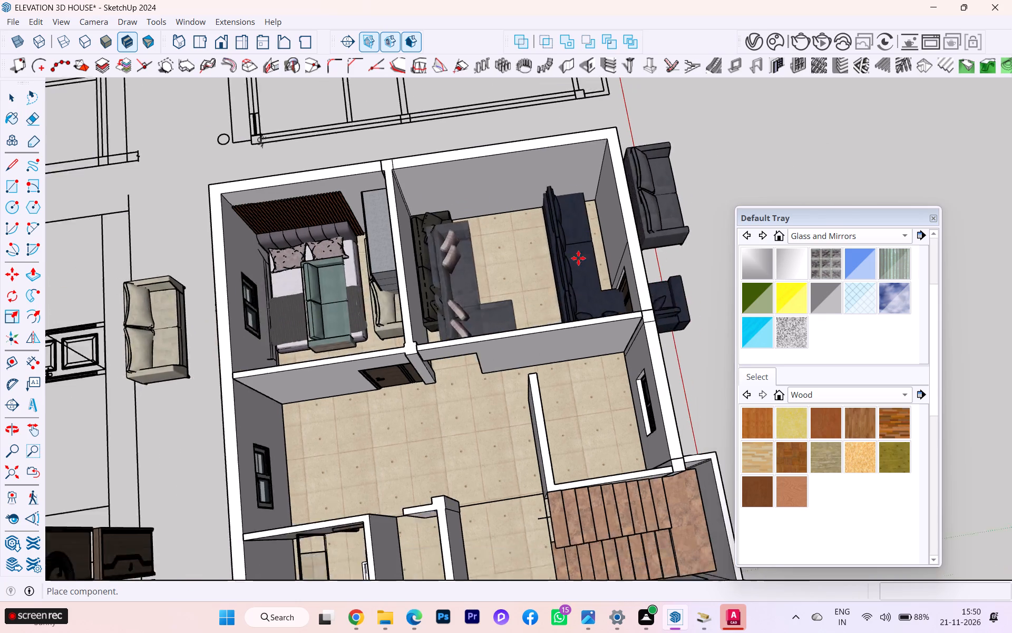
pyautogui.scroll(-2, 578, 258)
pyautogui.scroll(-7, 646, 232)
pyautogui.scroll(-1, 689, 224)
pyautogui.scroll(1, 692, 226)
pyautogui.scroll(-5, 694, 227)
pyautogui.scroll(1, 698, 229)
pyautogui.scroll(-1, 698, 229)
pyautogui.scroll(-4, 851, 175)
pyautogui.moveTo(816, 175); pyautogui.dragTo(759, 189, button='middle')
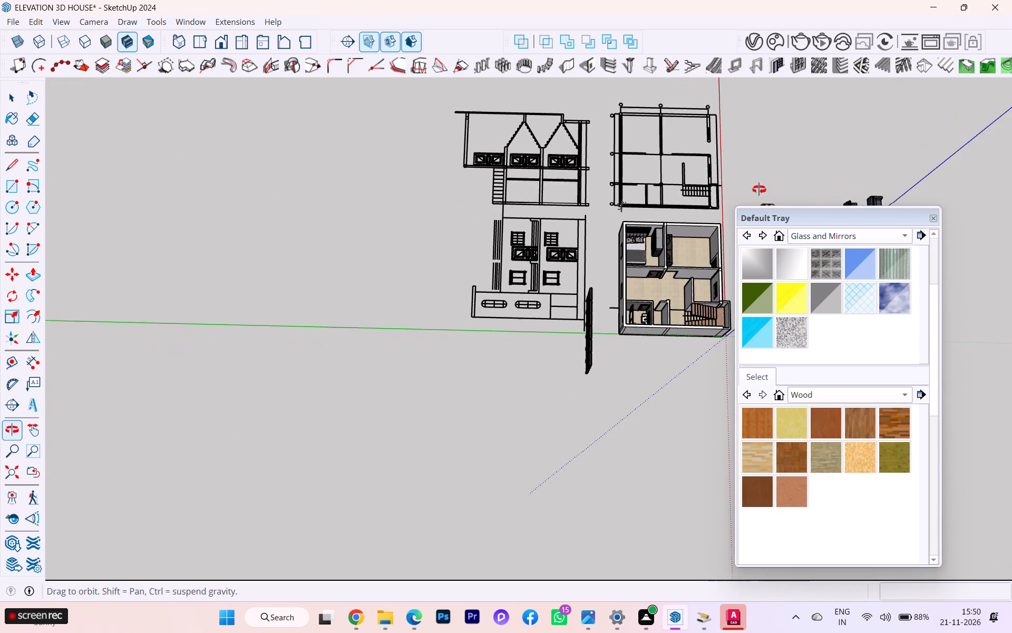
pyautogui.moveTo(759, 189); pyautogui.dragTo(763, 185, button='middle')
pyautogui.scroll(-2, 354, 191)
pyautogui.scroll(1, 299, 194)
pyautogui.scroll(-1, 290, 194)
pyautogui.scroll(2, 358, 261)
pyautogui.scroll(-1, 358, 261)
pyautogui.scroll(2, 407, 242)
pyautogui.scroll(-1, 407, 242)
pyautogui.scroll(3, 407, 242)
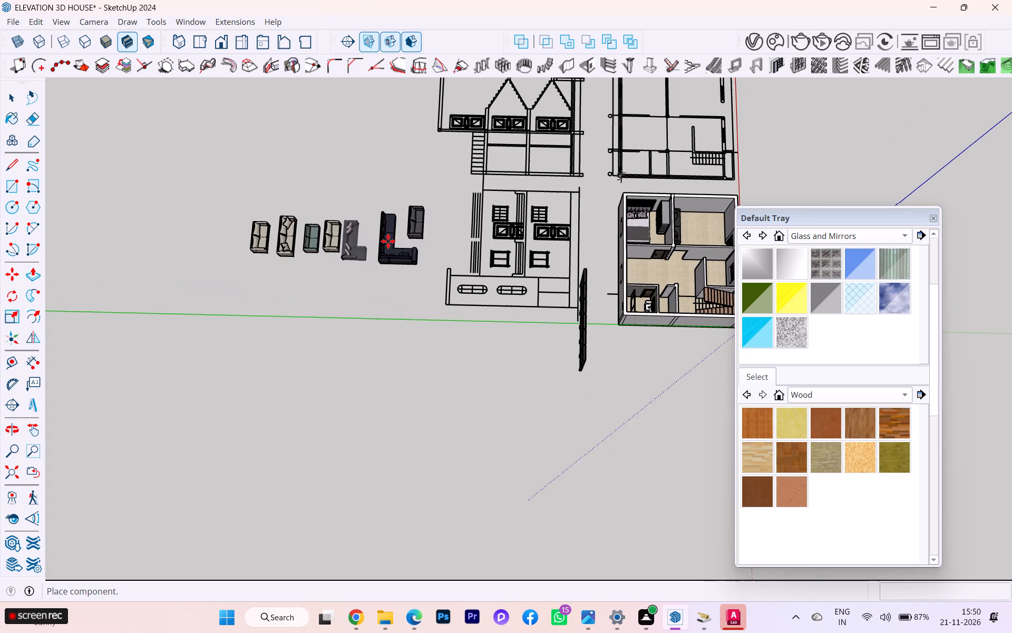
pyautogui.scroll(1, 411, 238)
pyautogui.scroll(-2, 388, 227)
pyautogui.scroll(3, 329, 208)
pyautogui.scroll(-1, 651, 157)
pyautogui.moveTo(664, 157); pyautogui.dragTo(364, 141, button='middle')
pyautogui.scroll(-4, 294, 132)
pyautogui.scroll(2, 294, 132)
pyautogui.scroll(-4, 294, 132)
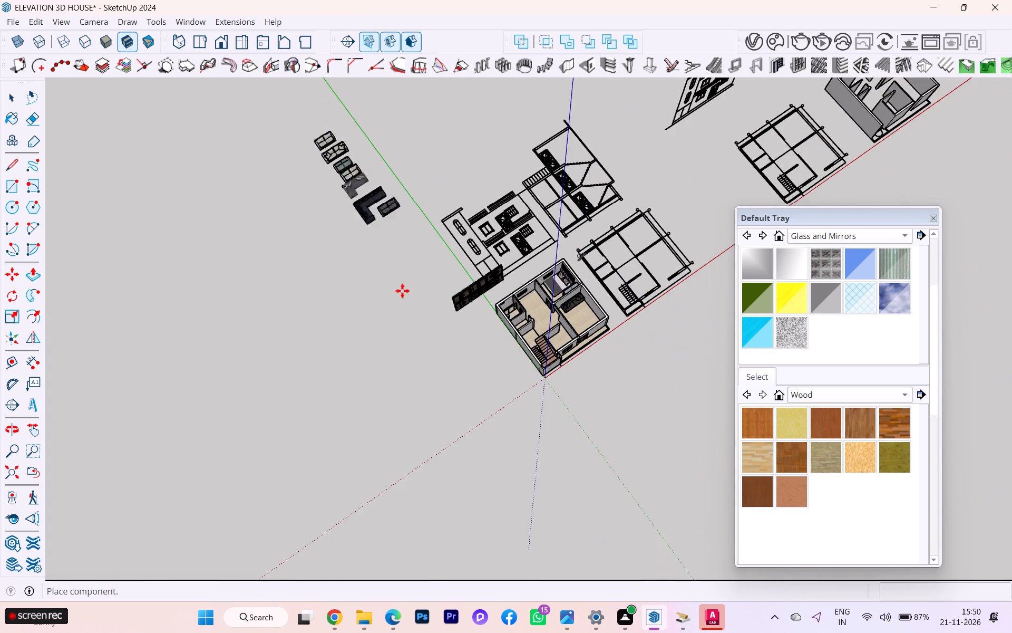
pyautogui.scroll(5, 463, 360)
pyautogui.scroll(-3, 471, 388)
pyautogui.scroll(2, 472, 390)
pyautogui.scroll(-1, 472, 391)
pyautogui.scroll(1, 472, 391)
pyautogui.click(490, 400)
pyautogui.scroll(8, 491, 400)
pyautogui.scroll(-1, 523, 433)
pyautogui.scroll(3, 523, 433)
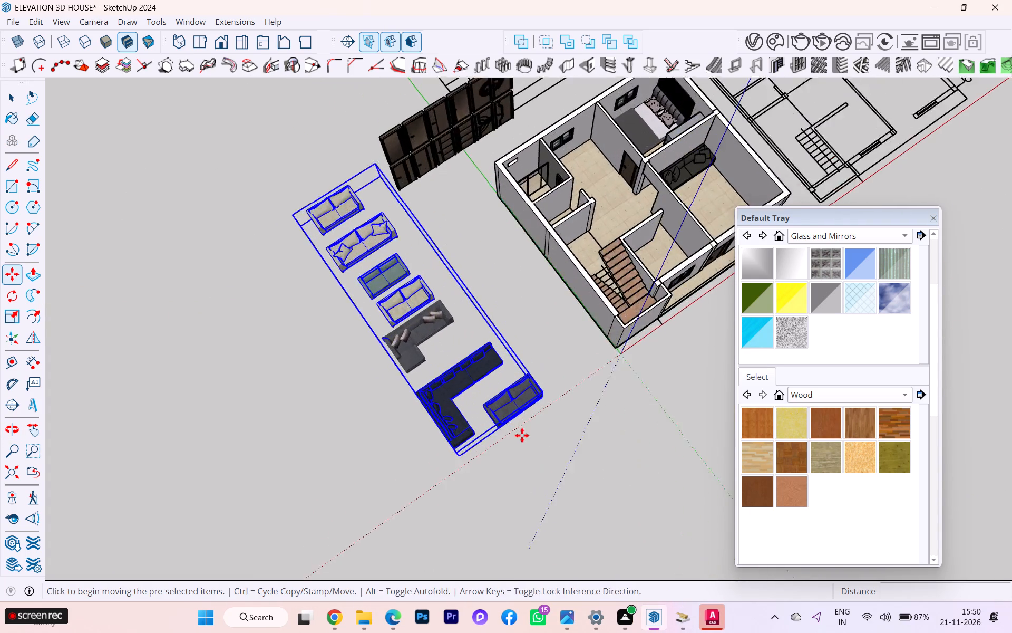
pyautogui.scroll(10, 522, 435)
pyautogui.scroll(1, 414, 415)
pyautogui.scroll(4, 517, 400)
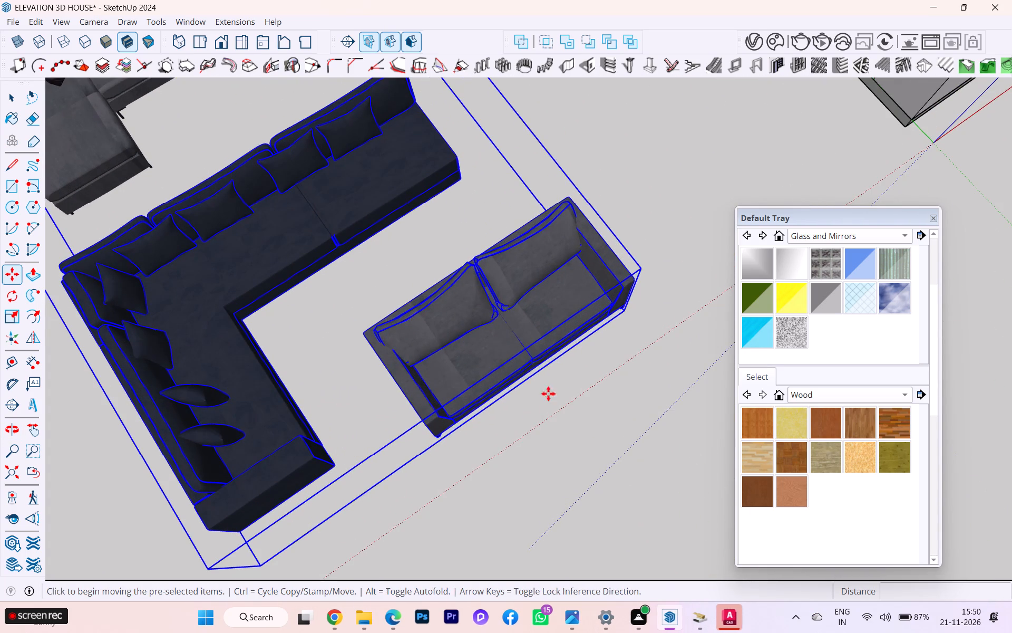
pyautogui.click(10, 101)
pyautogui.click(558, 396)
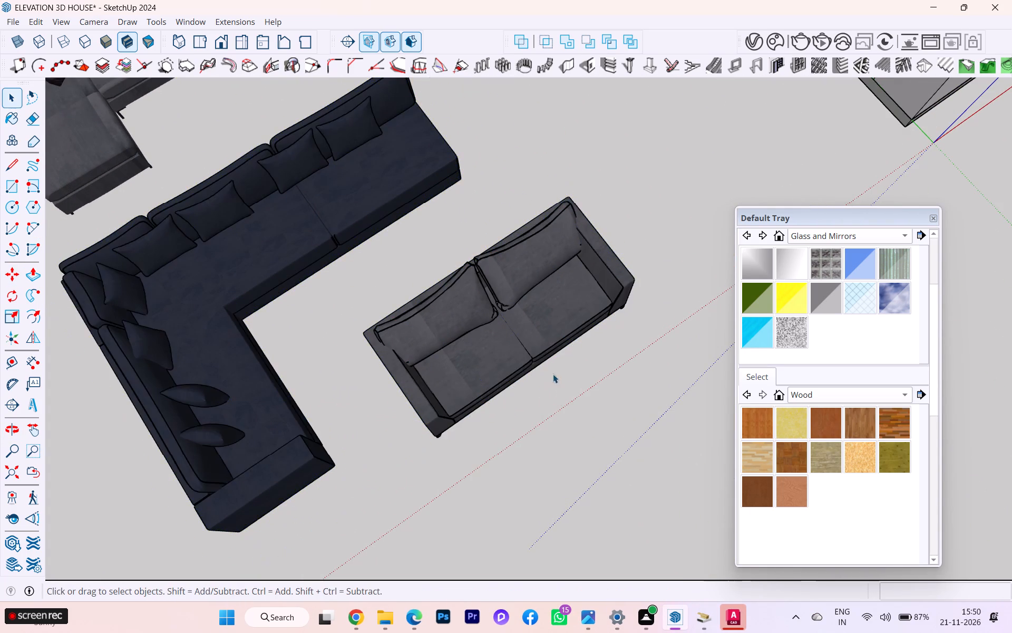
# Examine the individual sofas in the placed set beside the house to choose one for the front room.
pyautogui.scroll(-1, 549, 360)
pyautogui.moveTo(547, 360); pyautogui.dragTo(297, 354, button='middle')
pyautogui.scroll(-8, 331, 362)
pyautogui.scroll(1, 225, 363)
pyautogui.scroll(-3, 225, 363)
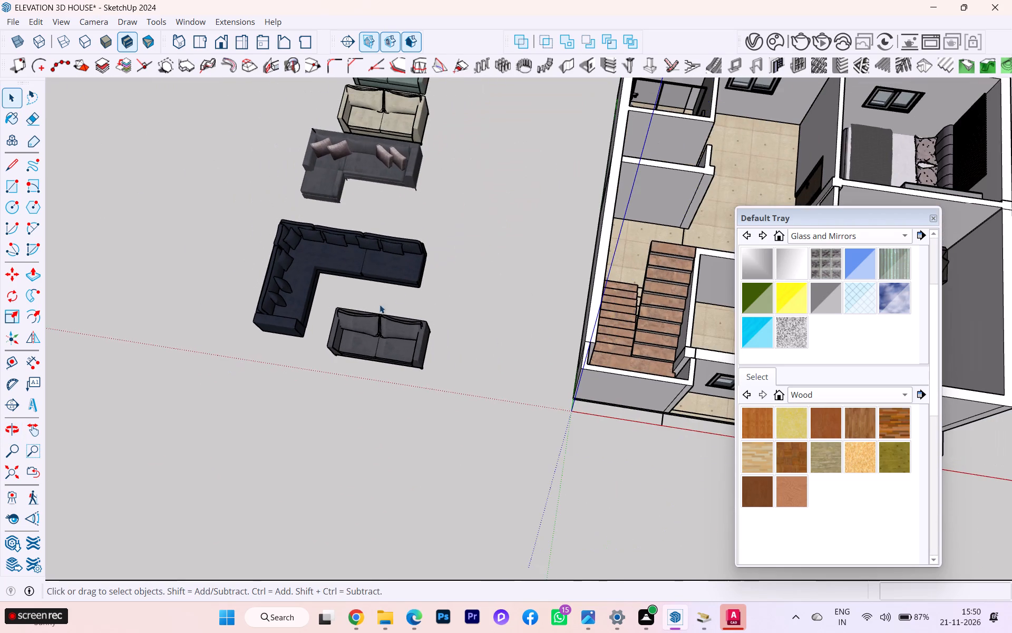
pyautogui.scroll(3, 399, 219)
pyautogui.scroll(-3, 309, 275)
pyautogui.scroll(1, 309, 275)
pyautogui.scroll(-6, 315, 277)
pyautogui.scroll(1, 327, 282)
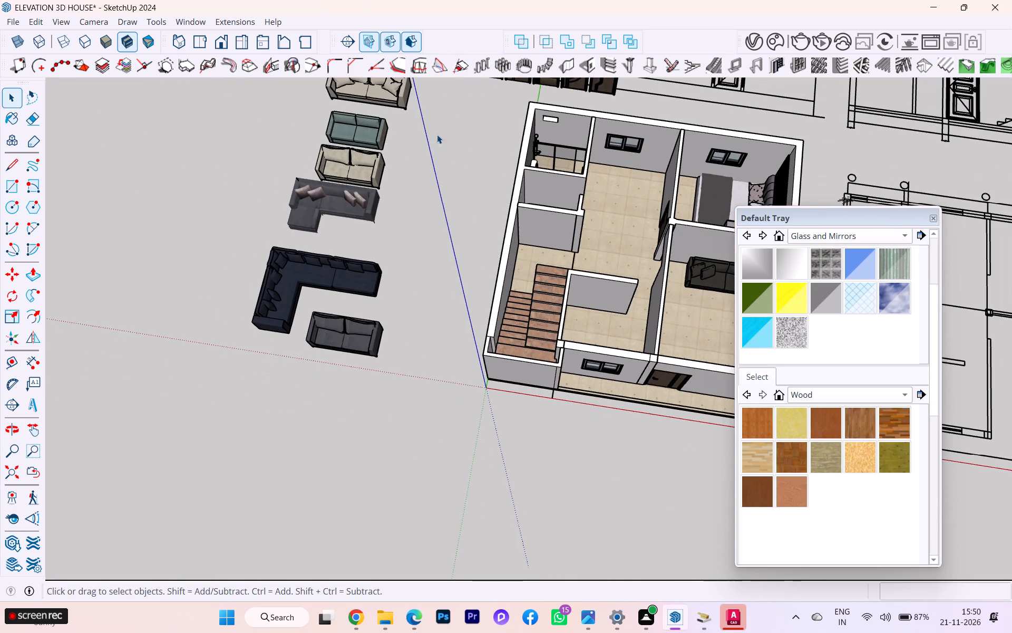
pyautogui.scroll(-3, 400, 123)
pyautogui.scroll(1, 344, 197)
pyautogui.scroll(-1, 320, 245)
pyautogui.scroll(3, 320, 245)
pyautogui.scroll(-1, 321, 244)
pyautogui.scroll(8, 387, 118)
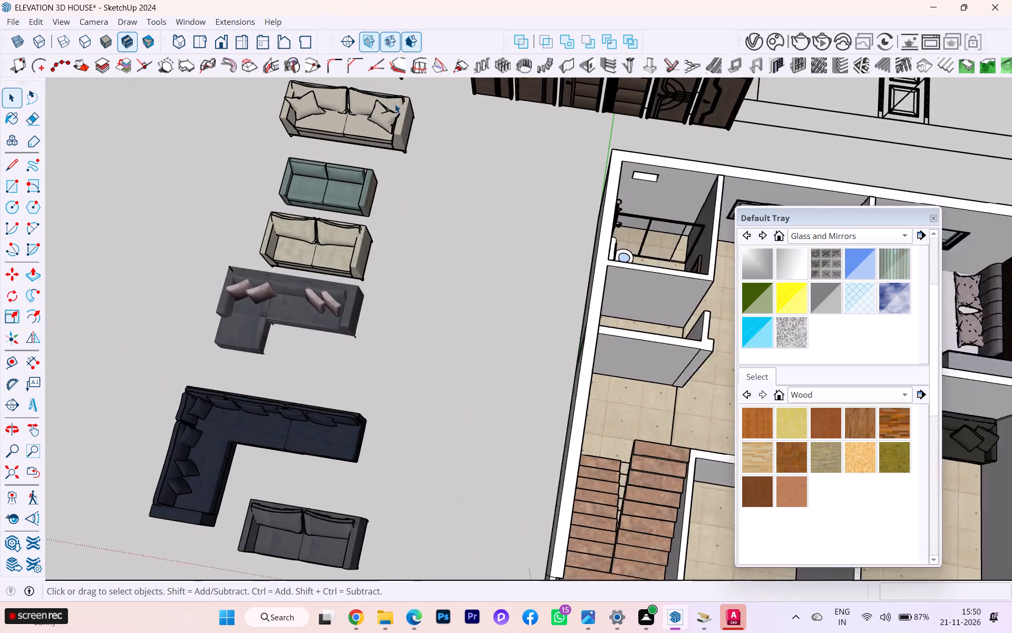
pyautogui.scroll(7, 395, 104)
pyautogui.scroll(-3, 384, 206)
pyautogui.scroll(-2, 341, 310)
pyautogui.scroll(1, 341, 310)
pyautogui.scroll(-9, 341, 310)
pyautogui.scroll(1, 342, 309)
pyautogui.scroll(-1, 342, 309)
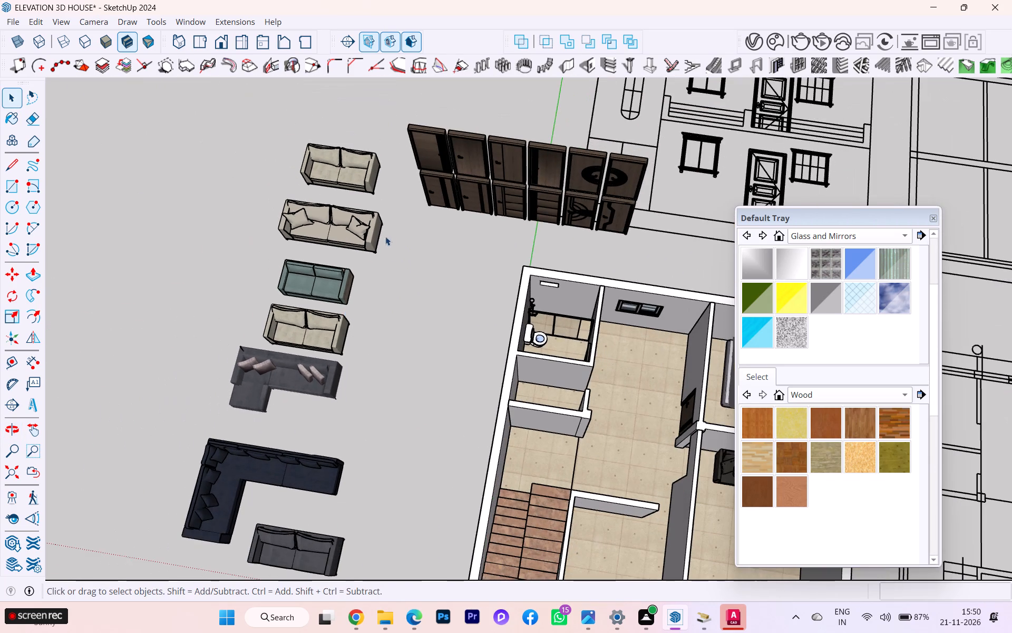
pyautogui.scroll(-3, 403, 280)
pyautogui.scroll(-4, 502, 374)
pyautogui.scroll(-3, 336, 334)
pyautogui.scroll(1, 291, 484)
pyautogui.scroll(-2, 271, 465)
pyautogui.scroll(4, 271, 467)
pyautogui.scroll(-3, 270, 468)
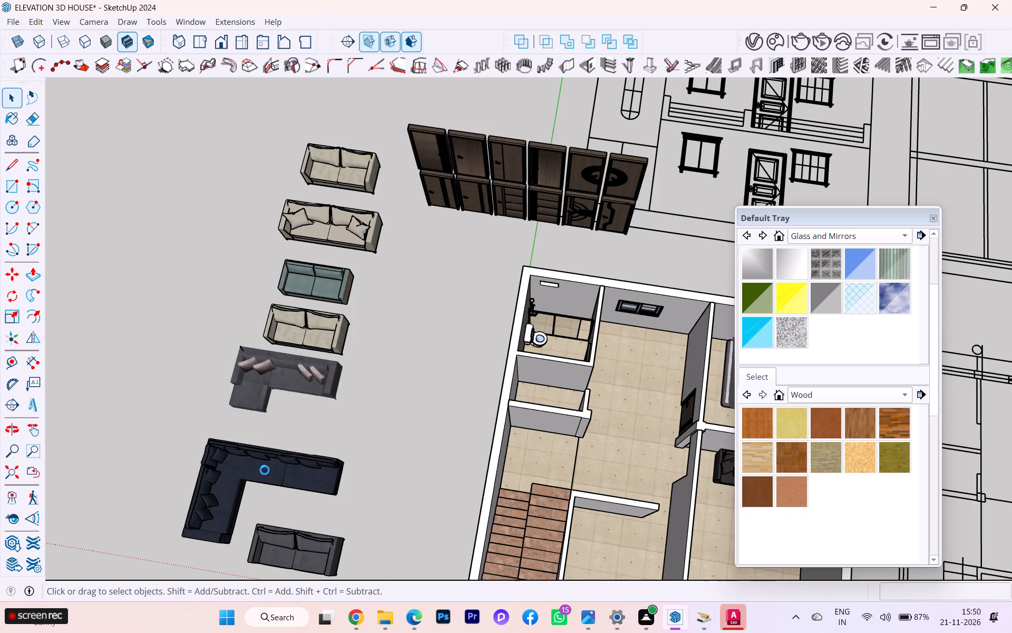
pyautogui.scroll(2, 737, 415)
pyautogui.scroll(-5, 532, 417)
pyautogui.scroll(-2, 335, 405)
pyautogui.scroll(1, 339, 404)
pyautogui.scroll(-2, 348, 404)
pyautogui.scroll(1, 411, 388)
pyautogui.scroll(1, 391, 348)
pyautogui.scroll(-4, 372, 328)
pyautogui.scroll(1, 339, 334)
pyautogui.scroll(-5, 35, 239)
# Delete the dark two-seat sofa with cushions from the front room.
pyautogui.scroll(-1, 258, 275)
pyautogui.scroll(1, 262, 275)
pyautogui.scroll(-1, 266, 276)
pyautogui.scroll(1, 274, 279)
pyautogui.scroll(-3, 274, 279)
pyautogui.scroll(-7, 211, 279)
pyautogui.scroll(2, 550, 413)
pyautogui.scroll(-1, 554, 414)
pyautogui.scroll(3, 555, 414)
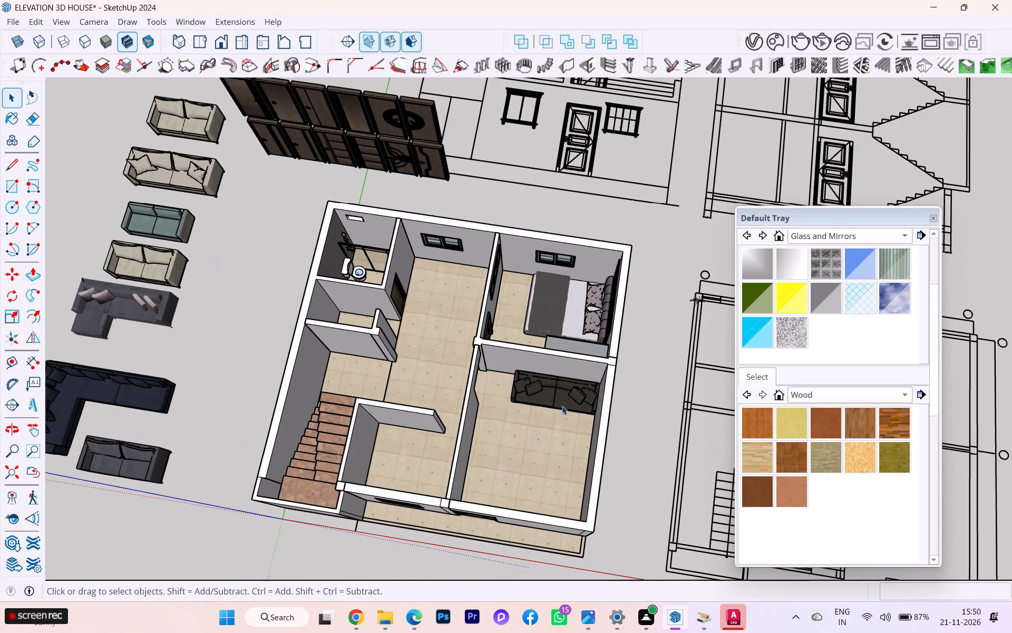
pyautogui.click(562, 405)
pyautogui.press('Delete')
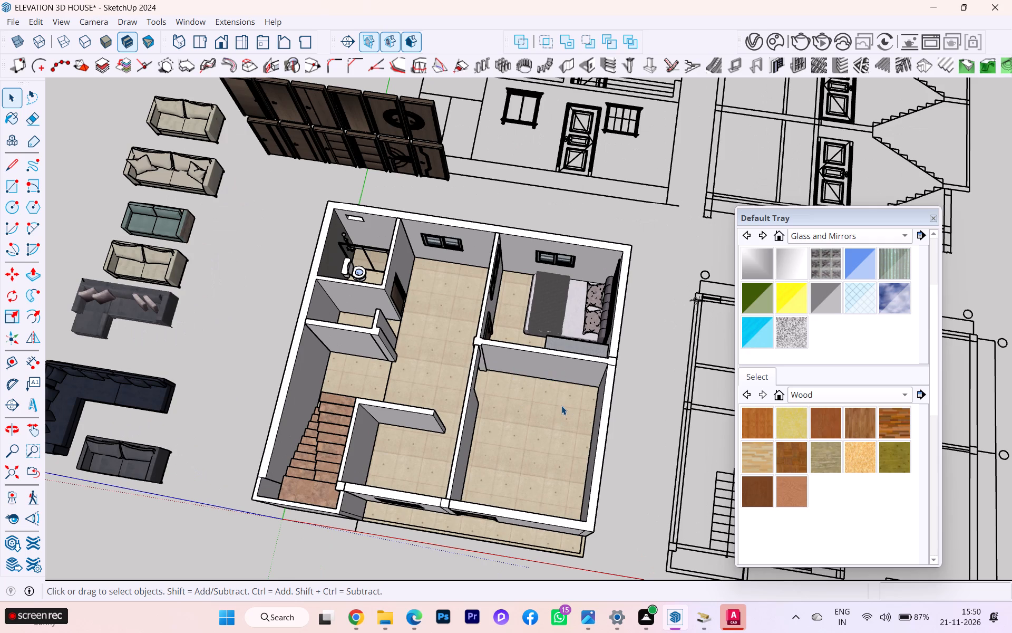
# Copy the navy L-shaped sofa from inside the Sofas set and paste it into the front room outside that component.
pyautogui.doubleClick(130, 396)
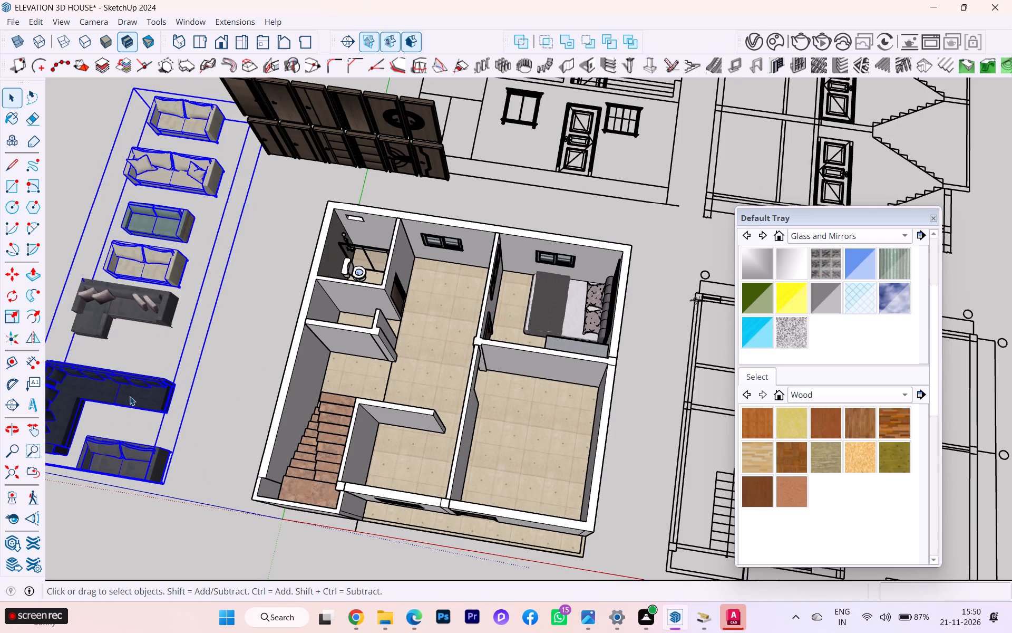
pyautogui.click(130, 397)
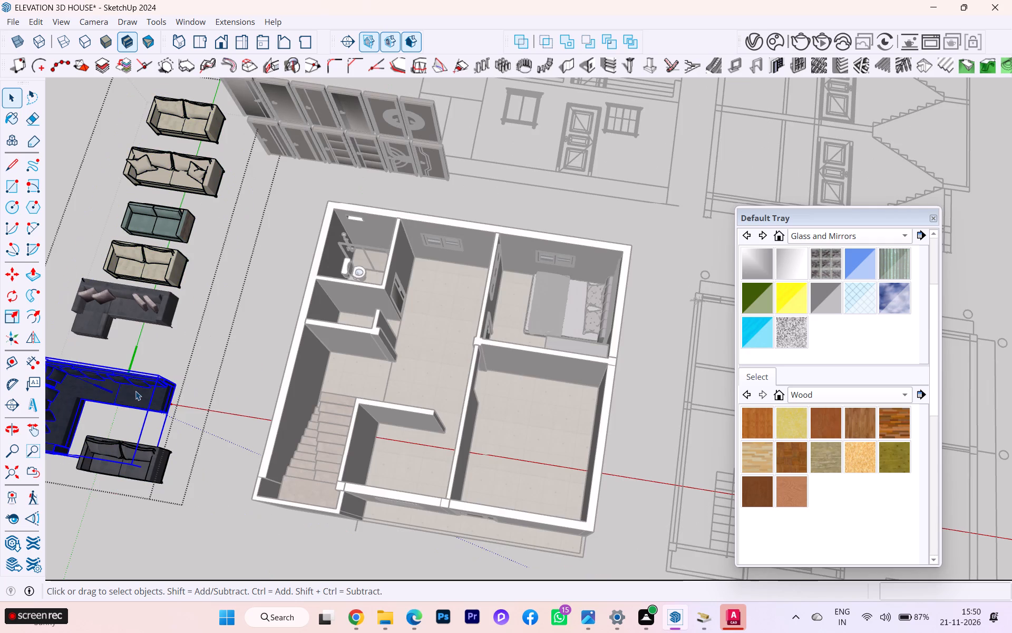
pyautogui.hotkey('ctrl', 'c')
pyautogui.click(262, 527)
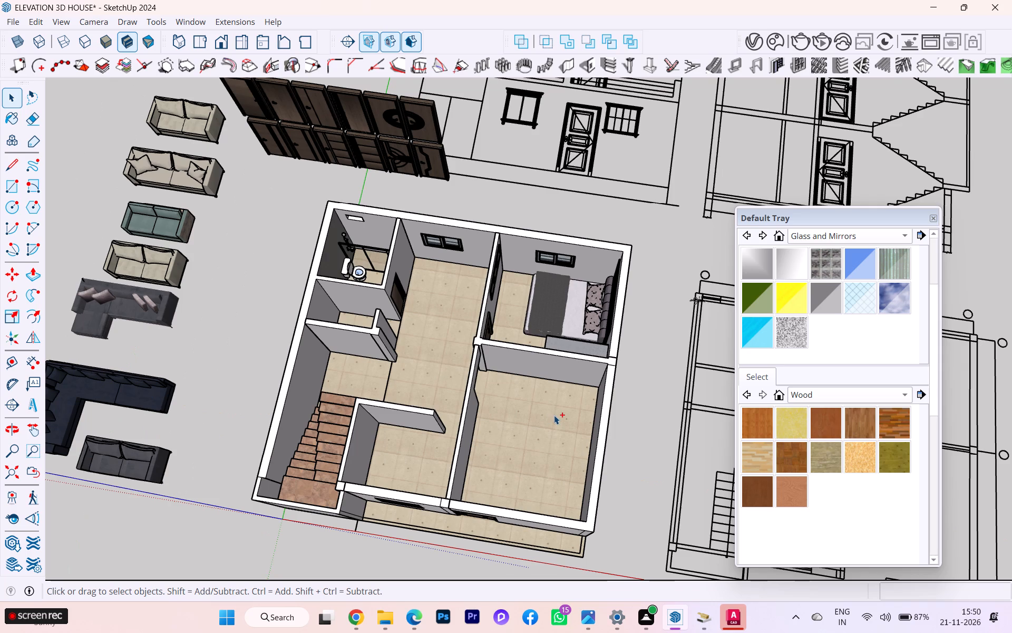
pyautogui.hotkey('ctrl', 'v')
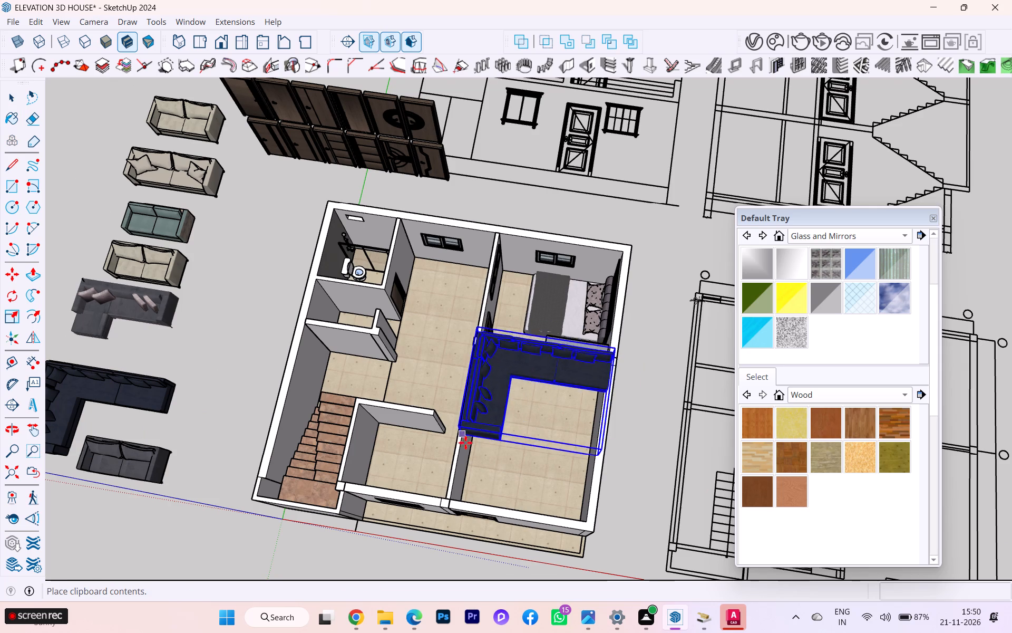
pyautogui.scroll(2, 478, 462)
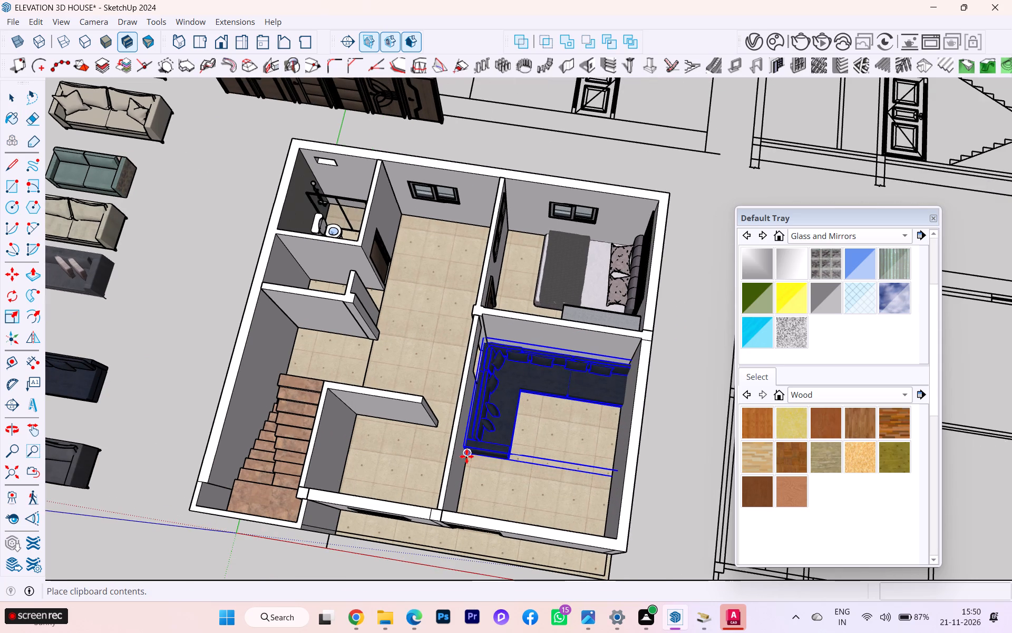
pyautogui.click(466, 453)
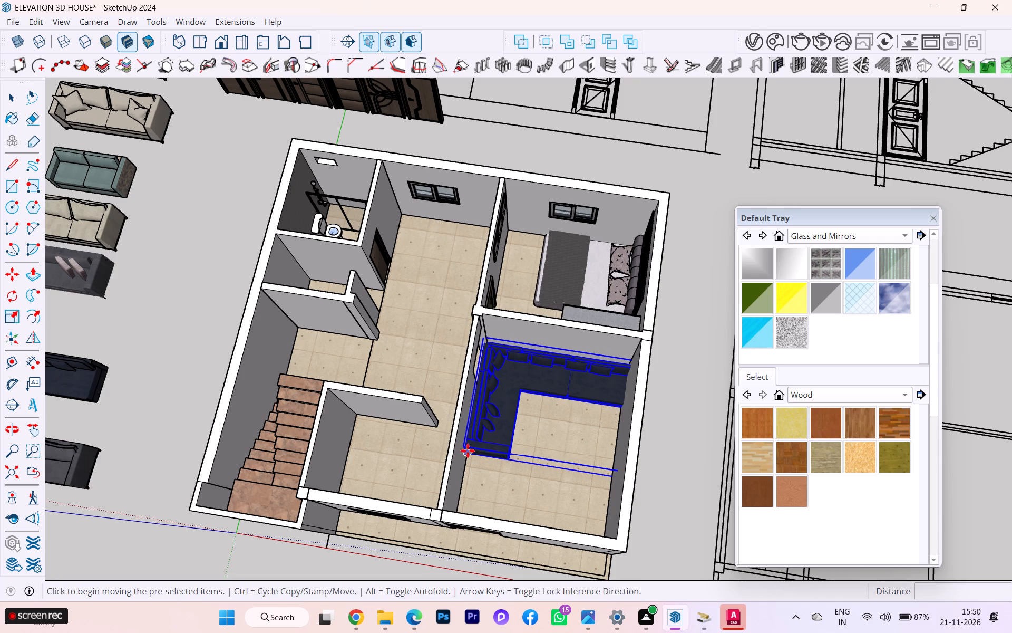
# Rotate the pasted L-shaped sofa 90 degrees so its long side runs along the front room's outer wall.
pyautogui.press('q')
pyautogui.click(543, 434)
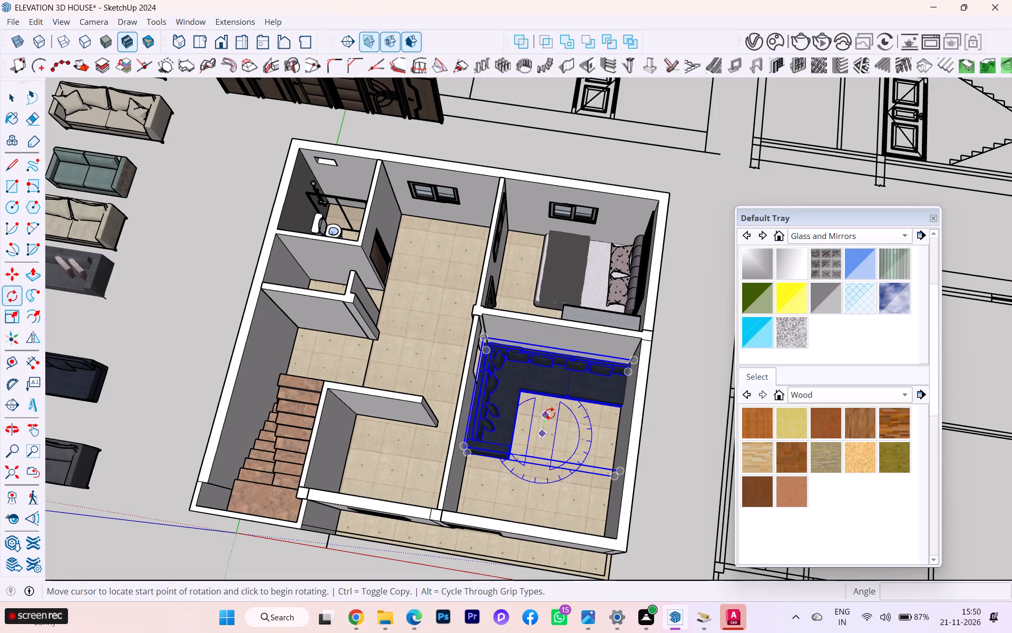
pyautogui.click(549, 413)
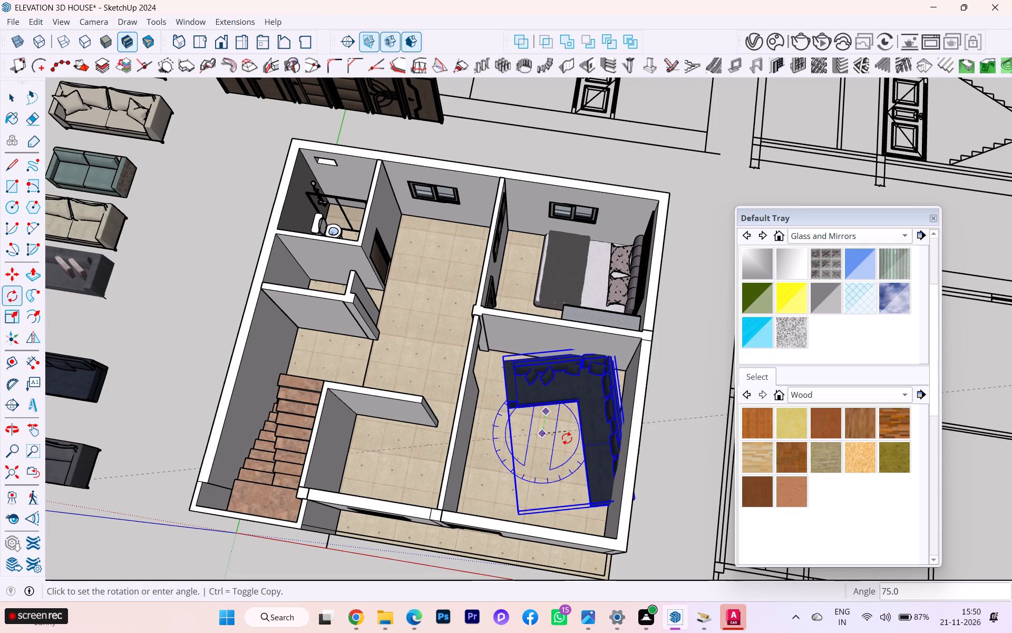
pyautogui.write('90')
pyautogui.press('Return')
# Move the L-shaped sofa about 4 5/8" along the outer wall towards the wall shared with the bedroom.
pyautogui.scroll(2, 573, 431)
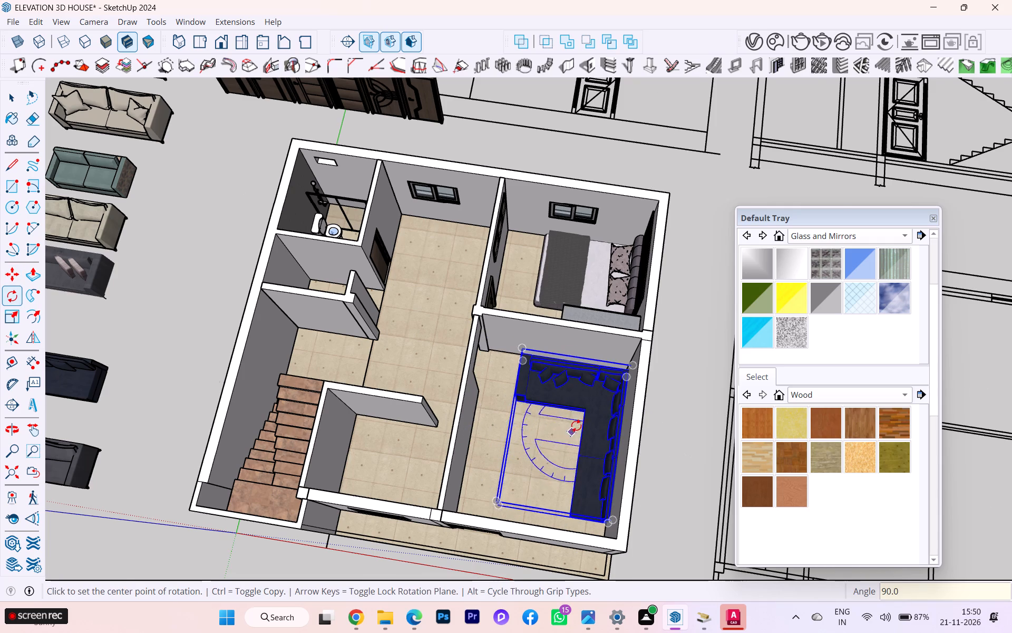
pyautogui.scroll(1, 576, 426)
pyautogui.moveTo(567, 463); pyautogui.dragTo(644, 428, button='middle')
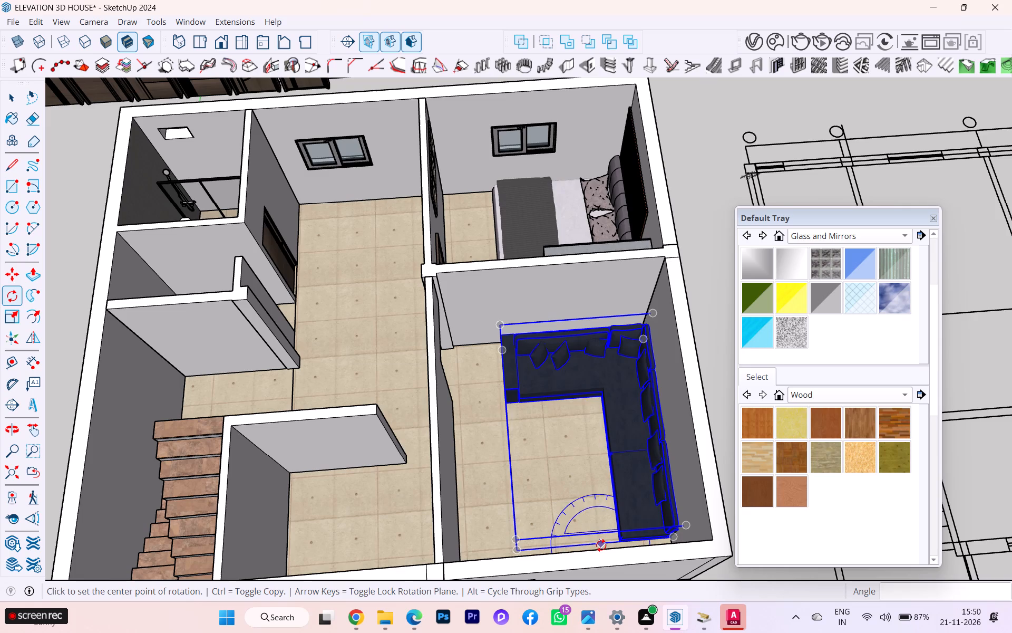
pyautogui.press('m')
pyautogui.scroll(-1, 606, 421)
pyautogui.scroll(8, 606, 389)
pyautogui.scroll(-1, 615, 335)
pyautogui.scroll(2, 597, 324)
pyautogui.scroll(-3, 595, 322)
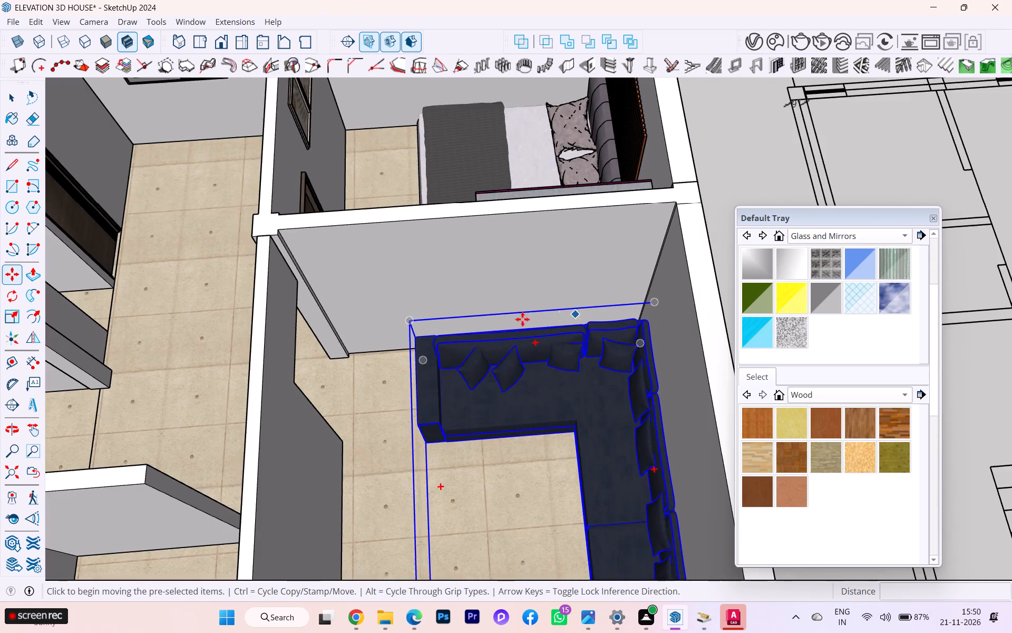
pyautogui.moveTo(384, 326); pyautogui.dragTo(563, 311, button='middle')
pyautogui.scroll(-4, 436, 357)
pyautogui.scroll(2, 569, 414)
pyautogui.moveTo(571, 417); pyautogui.dragTo(598, 418, button='middle')
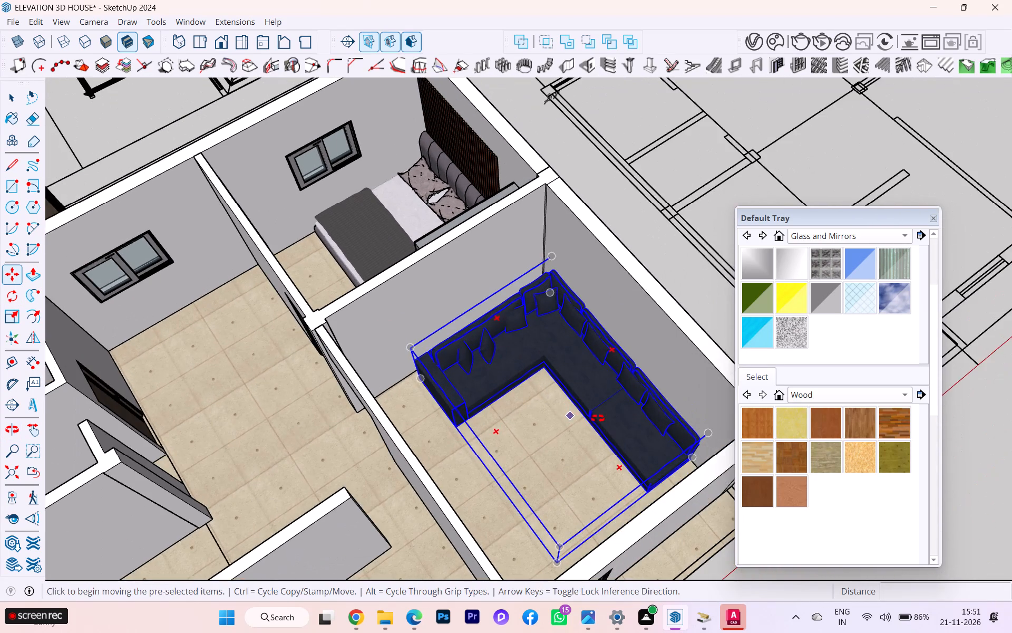
pyautogui.moveTo(598, 418); pyautogui.dragTo(684, 420, button='middle')
pyautogui.scroll(4, 689, 421)
pyautogui.scroll(-1, 689, 423)
pyautogui.scroll(2, 689, 424)
pyautogui.click(677, 465)
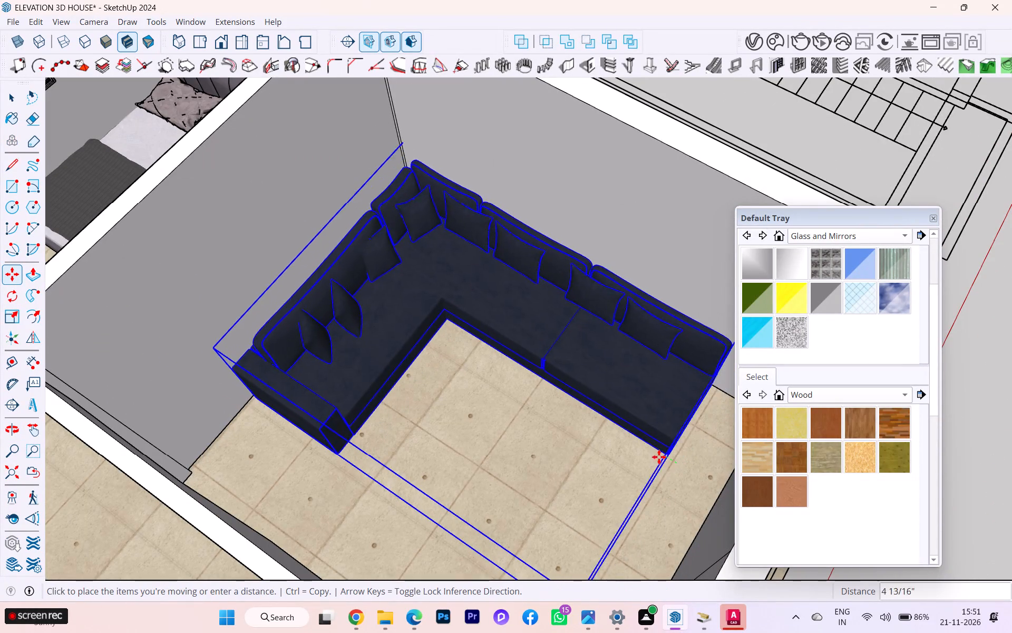
pyautogui.click(665, 461)
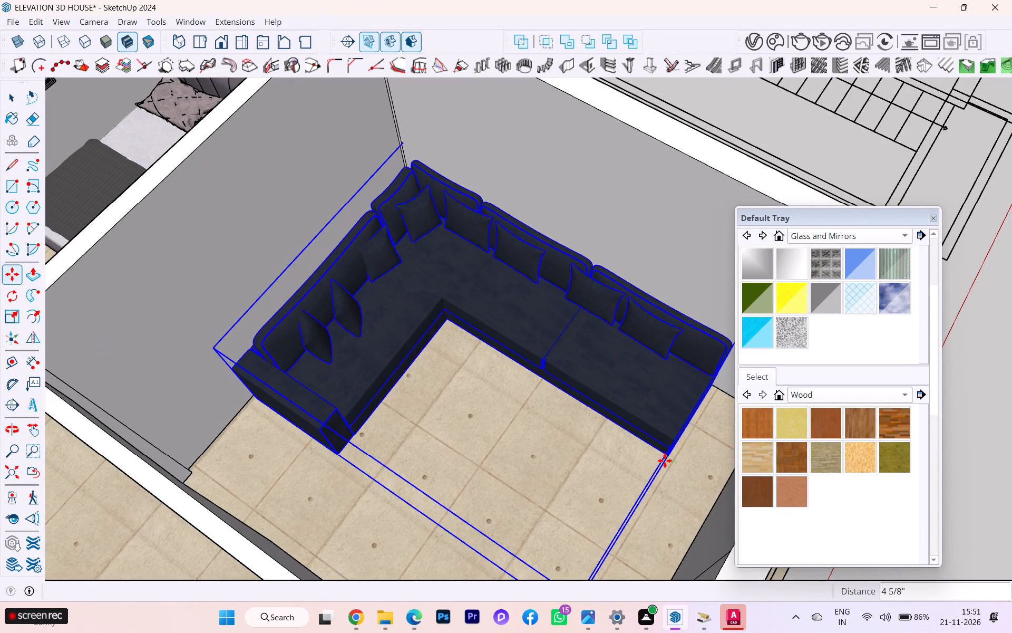
# Scale the L-shaped sofa along the red axis to about 0.91 to shorten its long side.
pyautogui.press('s')
pyautogui.scroll(2, 693, 446)
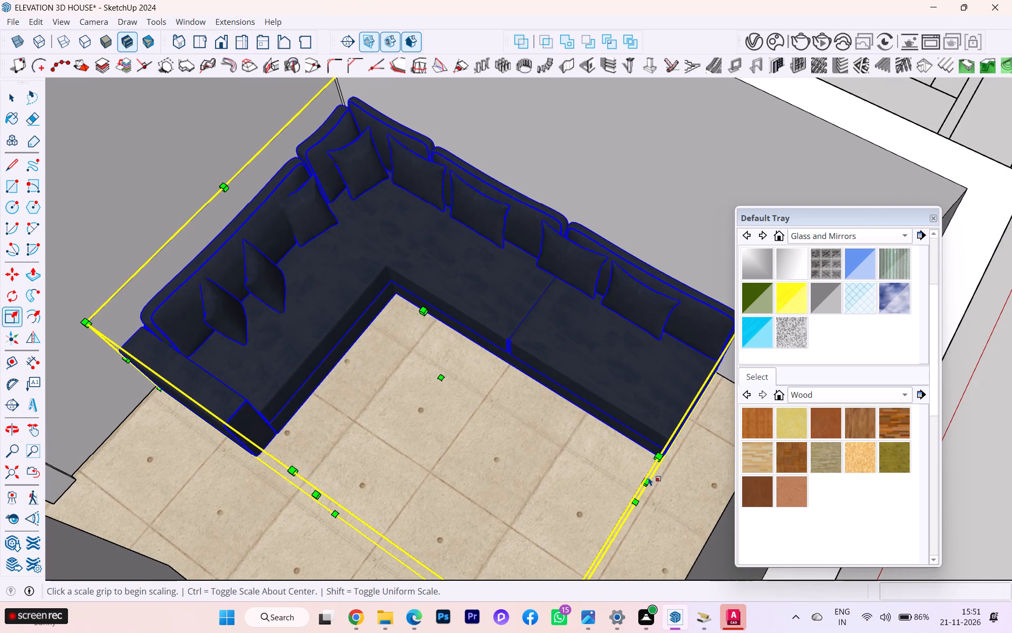
pyautogui.click(647, 483)
pyautogui.click(603, 458)
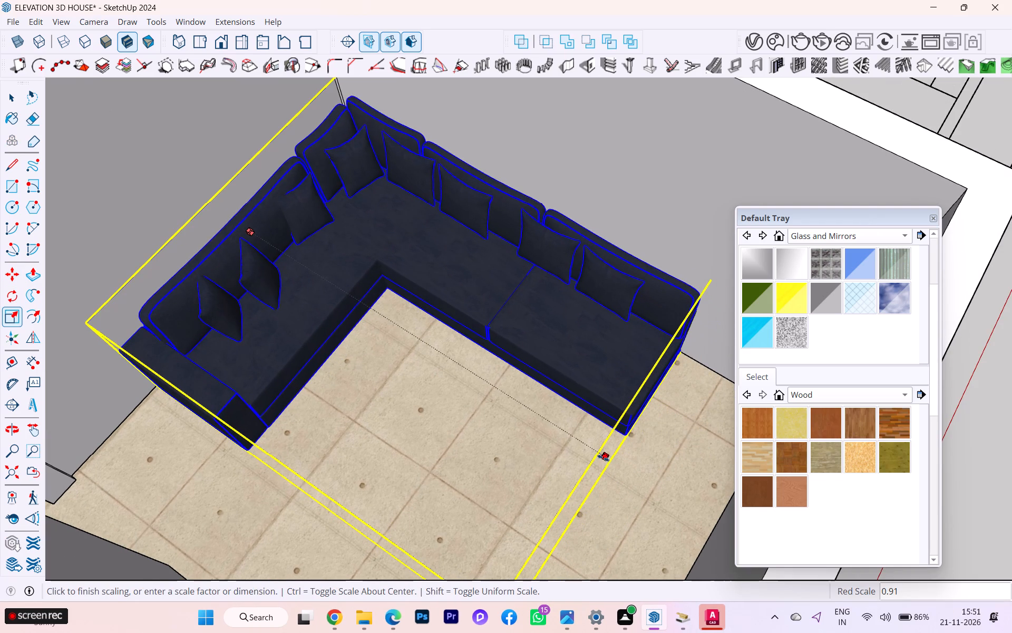
# Move the L-shaped sofa about 2" against the wall shared with the bedroom.
pyautogui.scroll(-7, 639, 413)
pyautogui.scroll(-3, 596, 388)
pyautogui.moveTo(587, 389); pyautogui.dragTo(773, 387, button='middle')
pyautogui.scroll(6, 499, 410)
pyautogui.scroll(-1, 432, 442)
pyautogui.moveTo(450, 439); pyautogui.dragTo(557, 439, button='middle')
pyautogui.scroll(4, 525, 451)
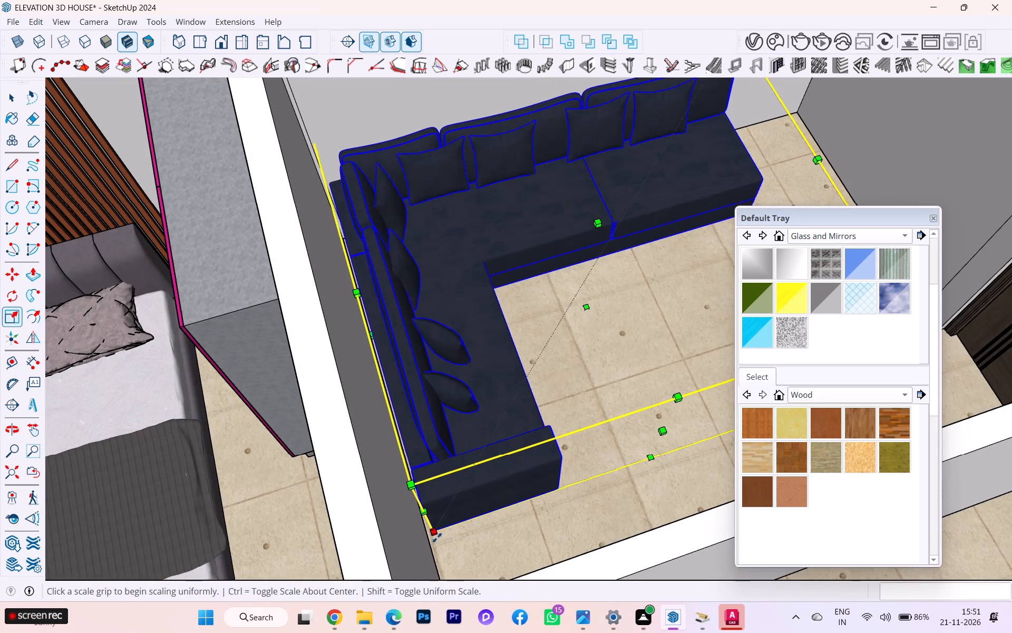
pyautogui.press('m')
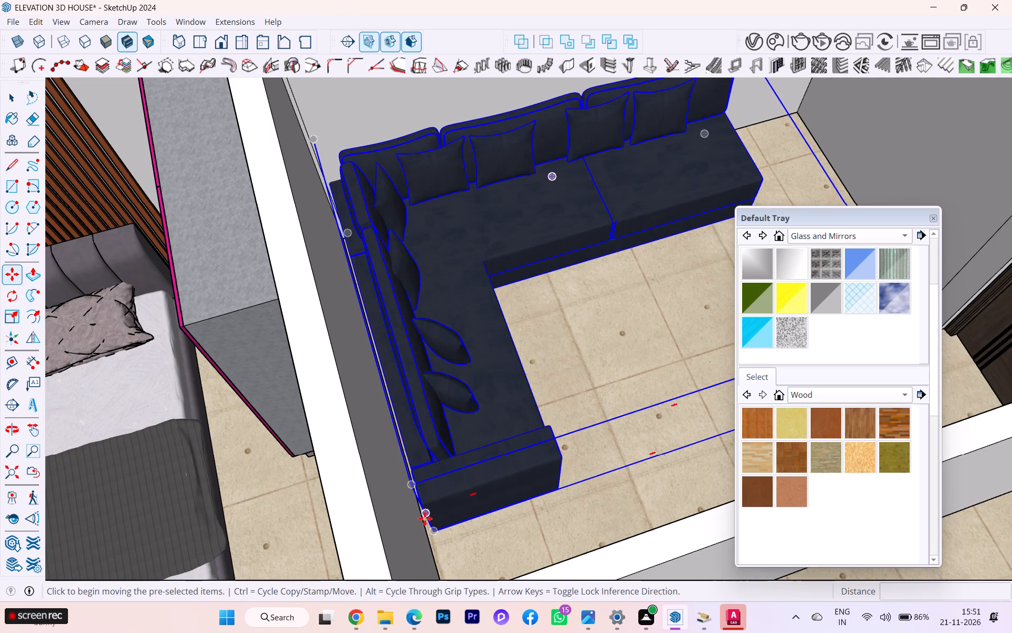
pyautogui.click(434, 532)
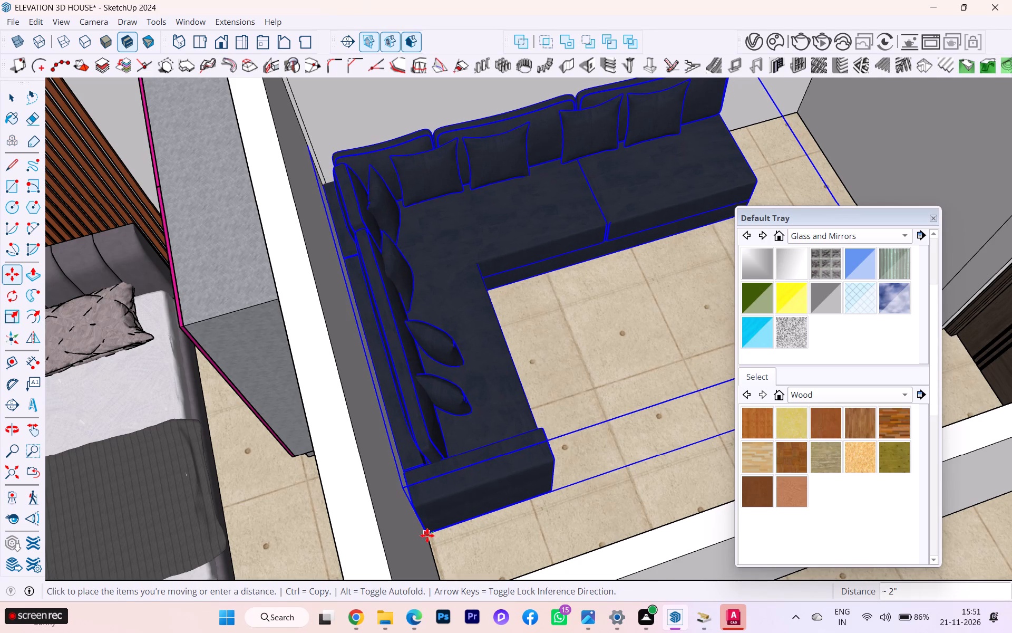
pyautogui.click(427, 535)
# Deselect the L-shaped sofa and examine how it fits along the front room's walls.
pyautogui.scroll(-5, 469, 502)
pyautogui.moveTo(444, 472); pyautogui.dragTo(260, 465, button='middle')
pyautogui.scroll(-4, 353, 391)
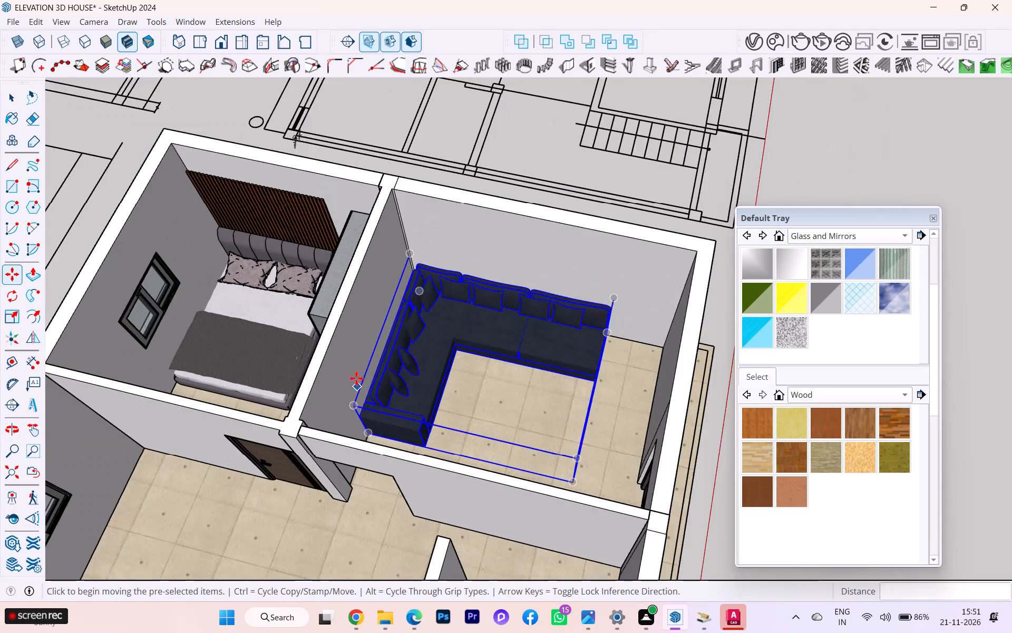
pyautogui.scroll(-1, 356, 378)
pyautogui.scroll(2, 356, 377)
pyautogui.scroll(-1, 356, 377)
pyautogui.click(10, 101)
pyautogui.scroll(-2, 242, 199)
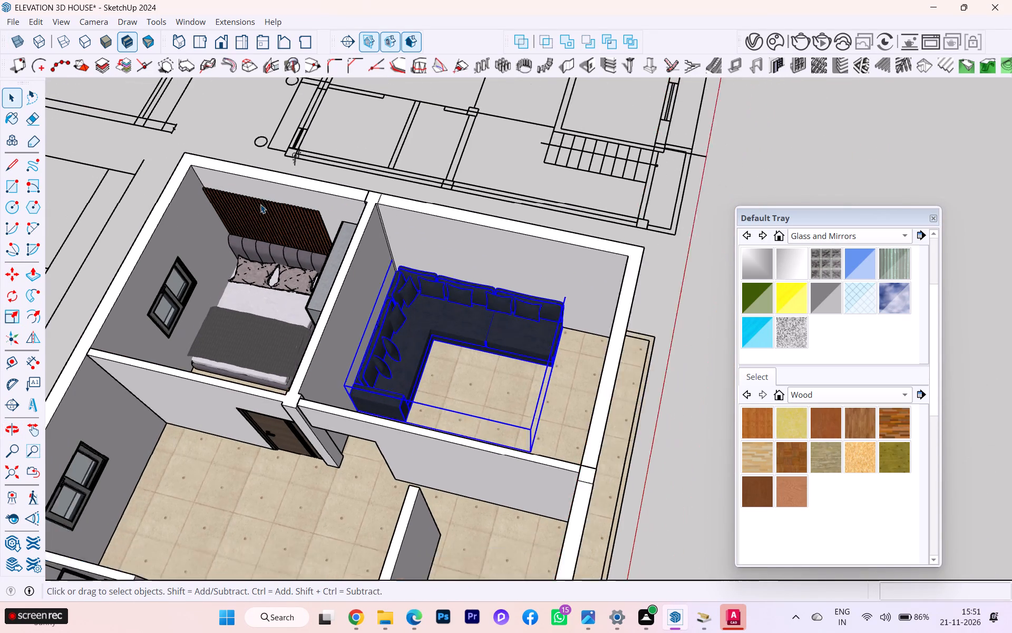
pyautogui.scroll(-2, 260, 204)
pyautogui.click(642, 266)
pyautogui.scroll(5, 461, 309)
pyautogui.moveTo(429, 325); pyautogui.dragTo(717, 330, button='middle')
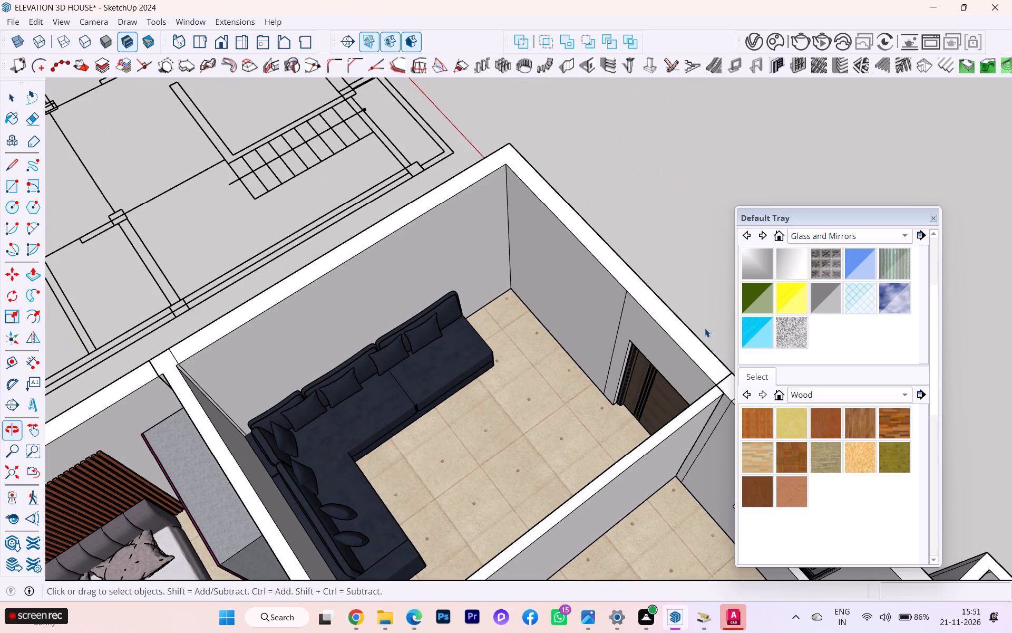
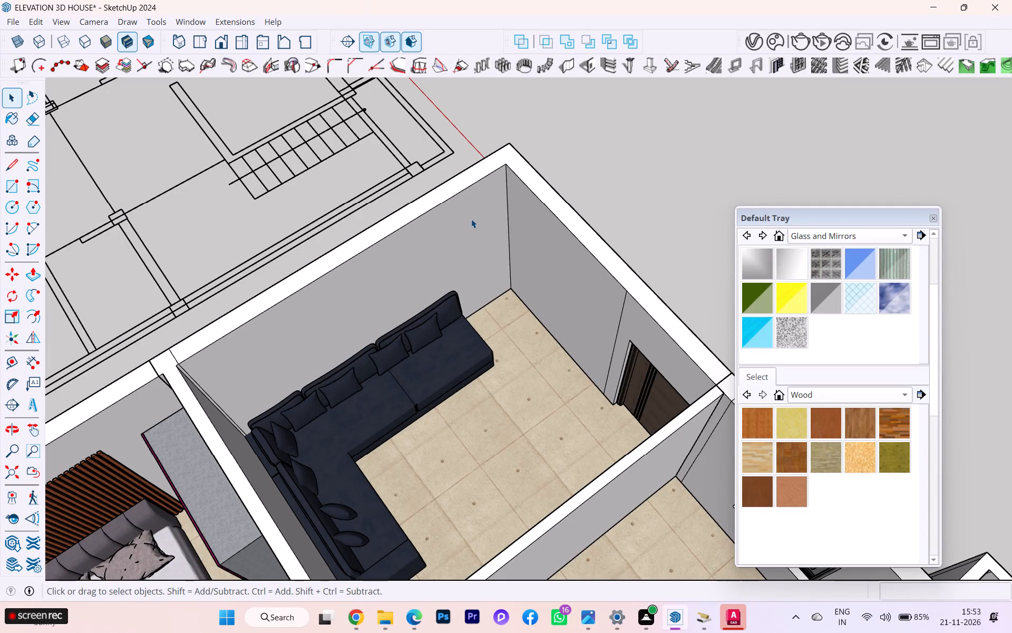
# Delete the seat cushion and base of the end section of the dark blue L-shaped sofa, inside its group.
pyautogui.scroll(-1, 552, 374)
pyautogui.scroll(3, 550, 376)
pyautogui.click(439, 361)
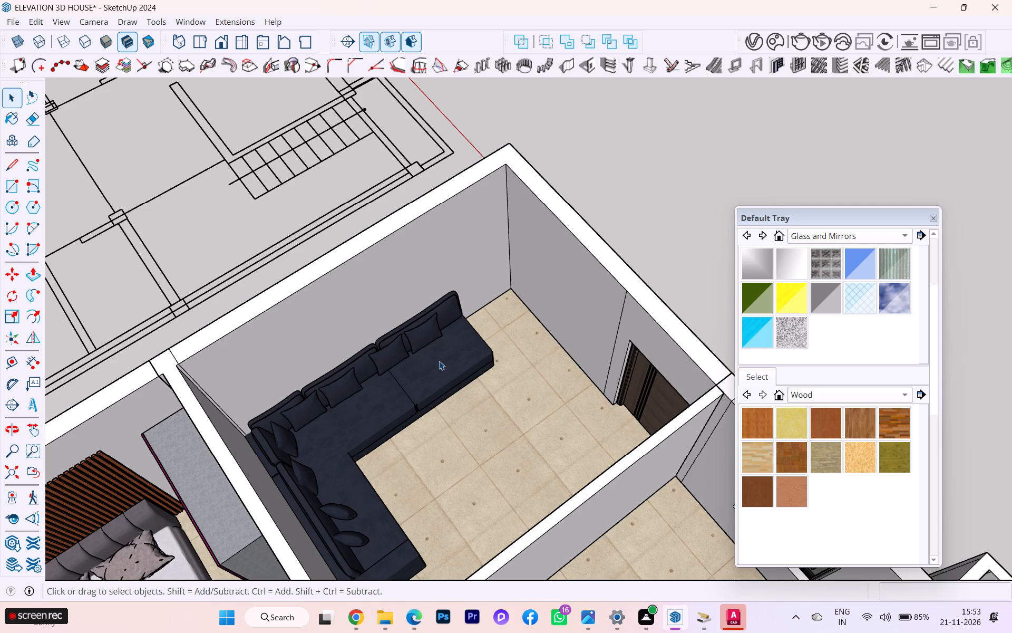
pyautogui.doubleClick(433, 365)
pyautogui.click(435, 377)
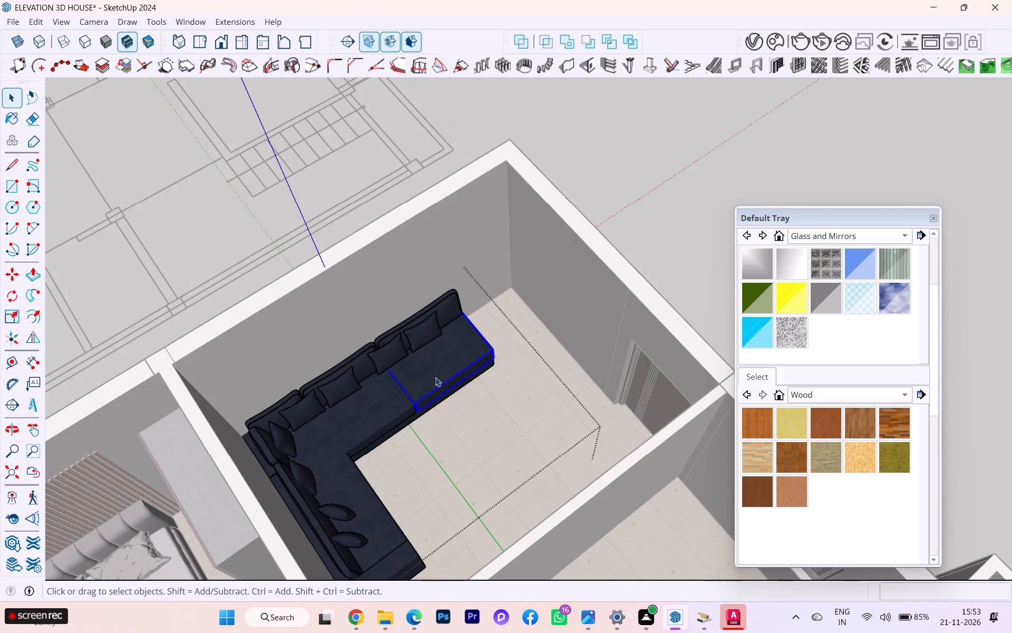
pyautogui.press('Delete')
pyautogui.press('Delete')
pyautogui.click(428, 353)
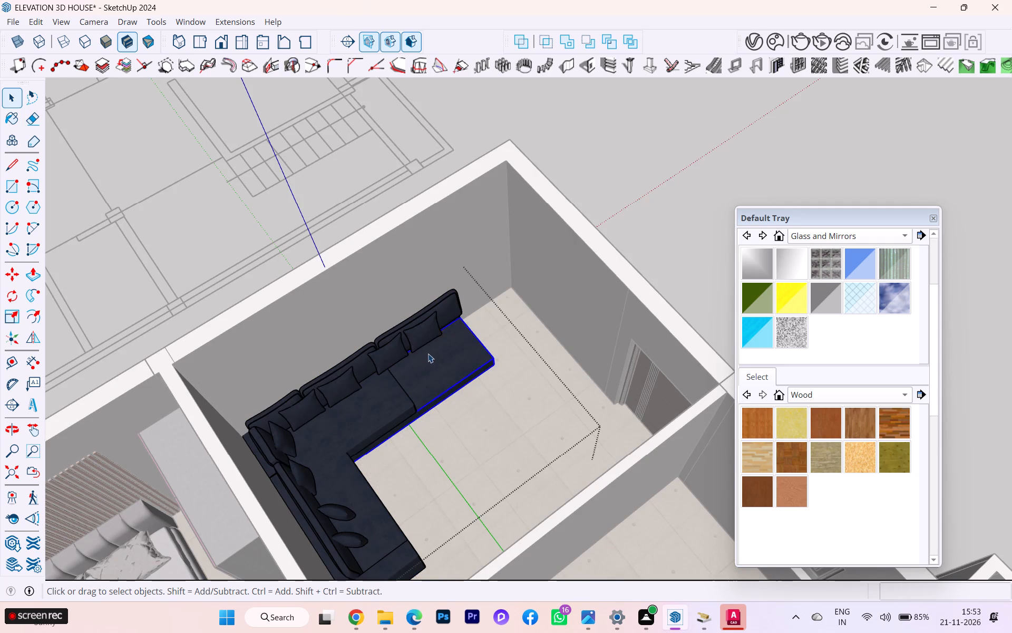
pyautogui.press('Delete')
# Delete the end section's two throw pillows, back cushion and backrest, and close the sofa group.
pyautogui.click(426, 335)
pyautogui.press('Delete')
pyautogui.click(396, 347)
pyautogui.press('Delete')
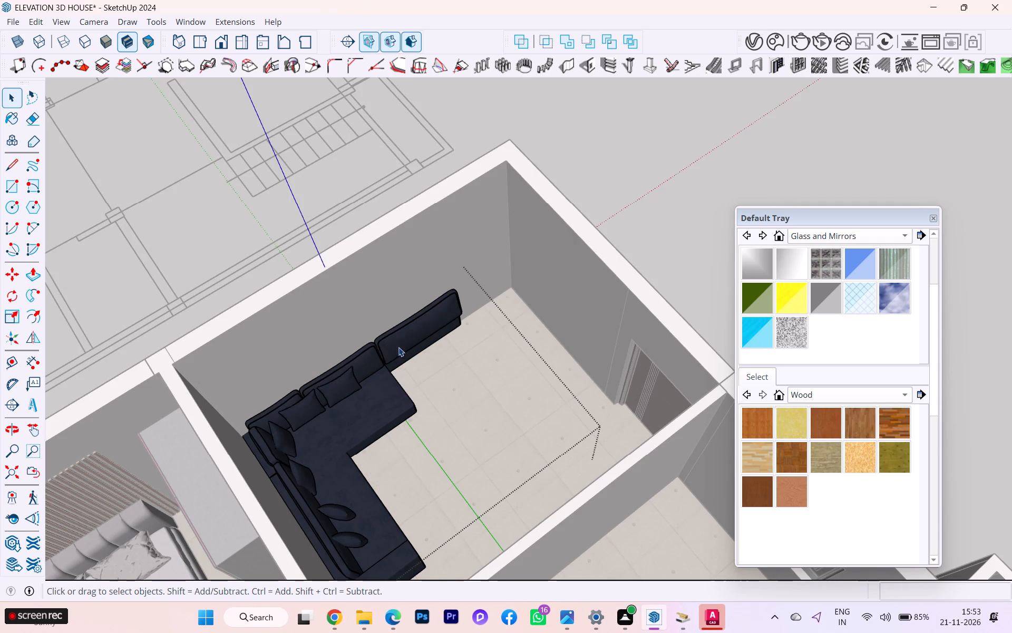
pyautogui.click(412, 335)
pyautogui.press('Delete')
pyautogui.click(426, 346)
pyautogui.press('Delete')
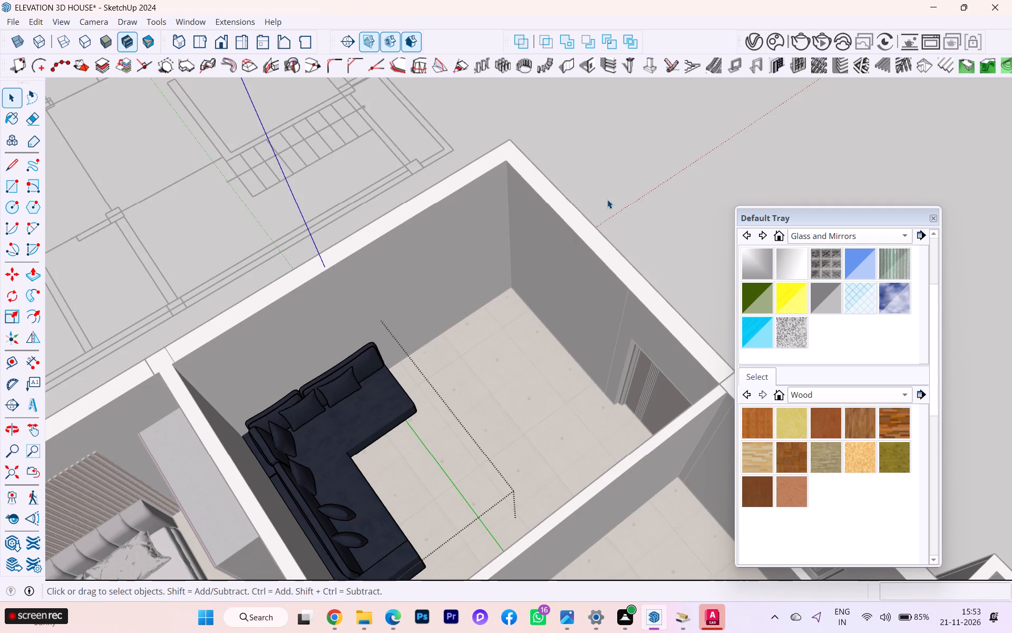
pyautogui.click(607, 199)
# Examine the room with the shortened sofa and the rest of the house layout from several angles.
pyautogui.scroll(-2, 422, 296)
pyautogui.moveTo(420, 300); pyautogui.dragTo(617, 312, button='middle')
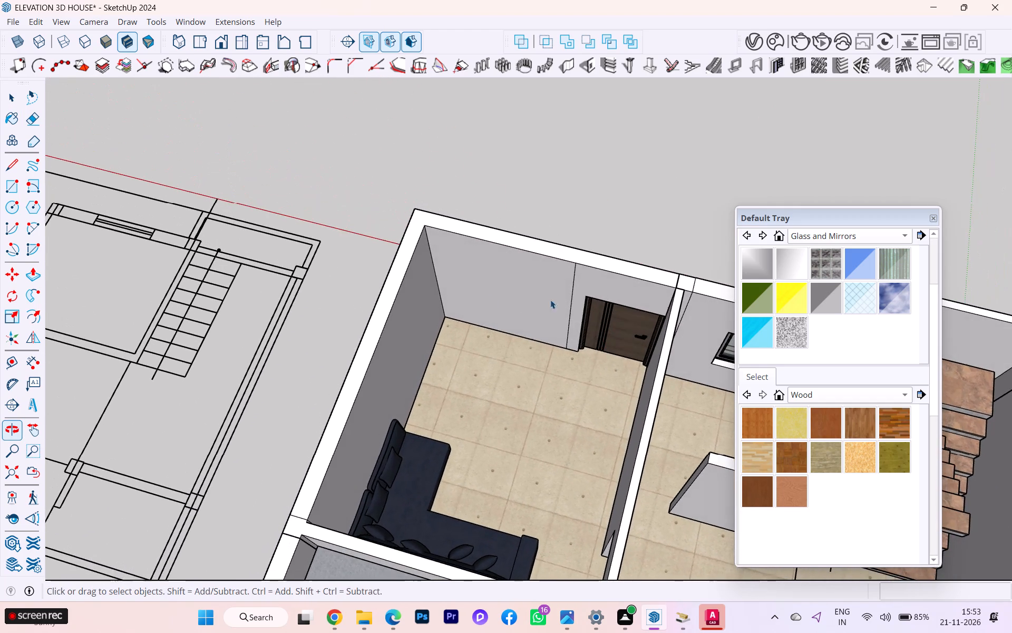
pyautogui.scroll(4, 582, 531)
pyautogui.scroll(-2, 549, 518)
pyautogui.moveTo(544, 517); pyautogui.dragTo(642, 440, button='middle')
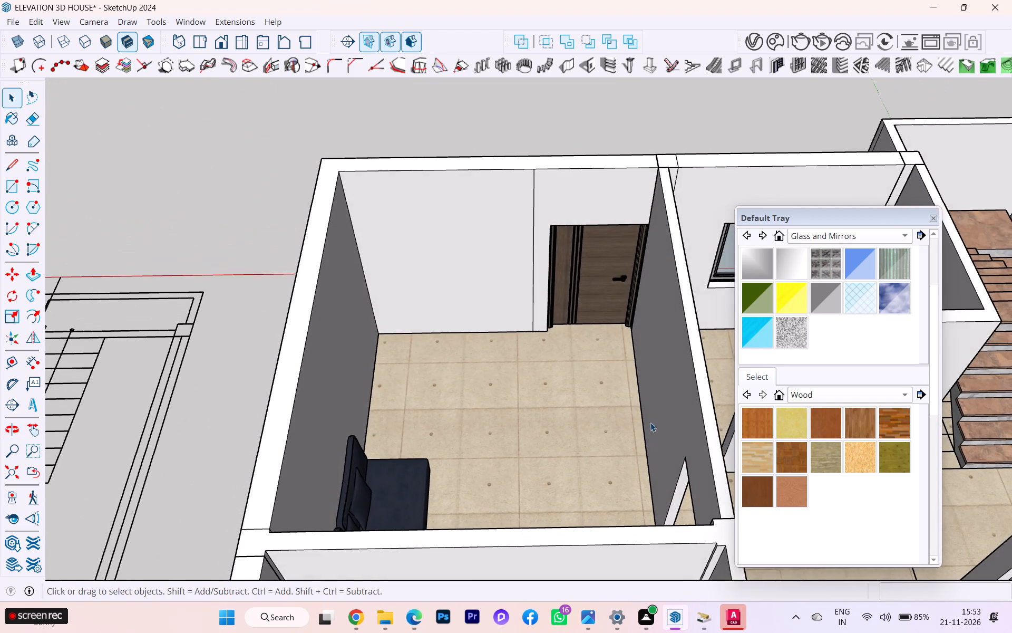
pyautogui.moveTo(406, 391); pyautogui.dragTo(531, 368, button='middle')
pyautogui.scroll(-1, 416, 387)
pyautogui.scroll(4, 497, 355)
pyautogui.scroll(-1, 461, 365)
pyautogui.moveTo(453, 371); pyautogui.dragTo(390, 362, button='middle')
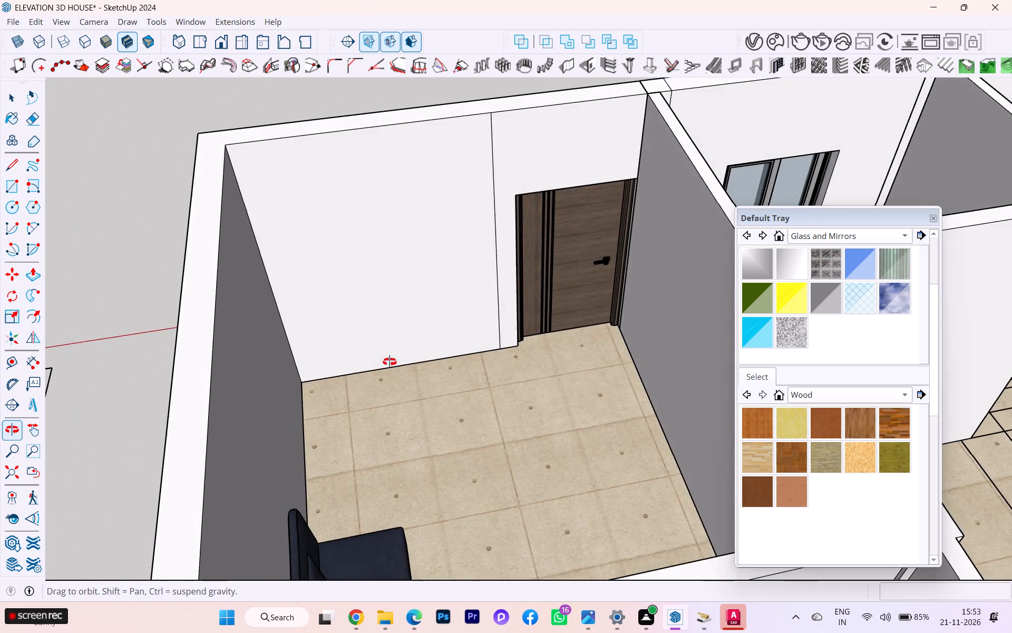
pyautogui.moveTo(390, 362); pyautogui.dragTo(399, 343, button='middle')
pyautogui.scroll(-6, 398, 343)
pyautogui.scroll(1, 391, 356)
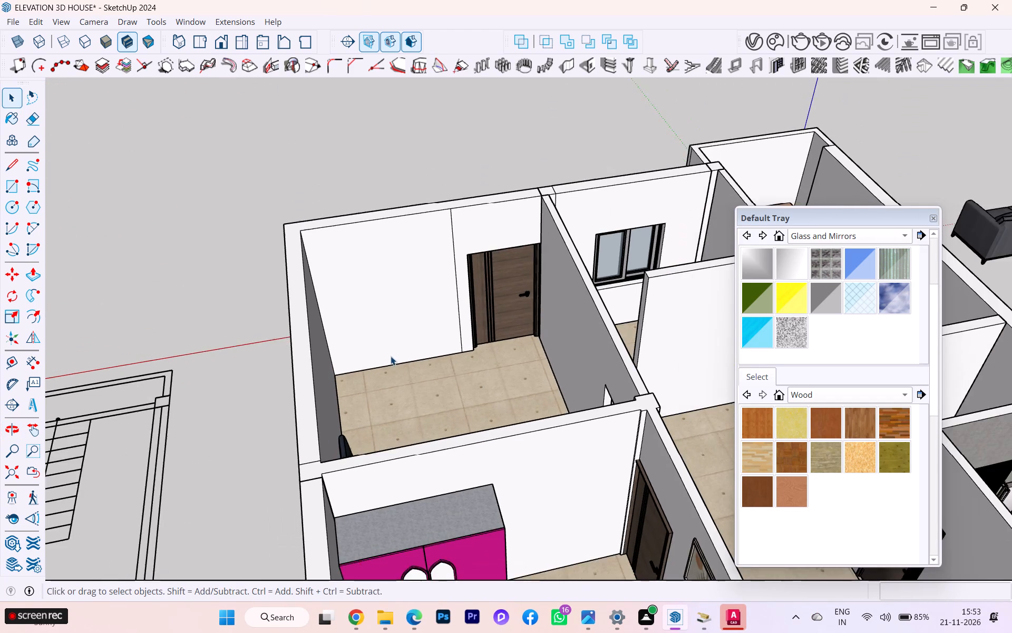
pyautogui.moveTo(391, 357); pyautogui.dragTo(386, 395, button='middle')
pyautogui.scroll(-2, 305, 267)
pyautogui.scroll(1, 305, 267)
pyautogui.scroll(-6, 305, 267)
pyautogui.scroll(1, 559, 439)
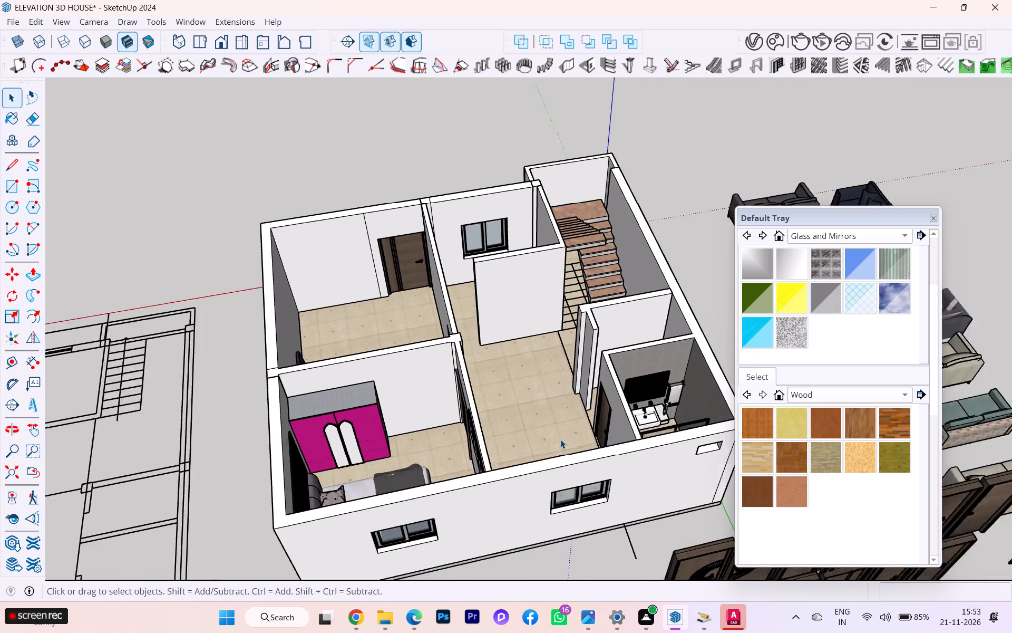
pyautogui.scroll(2, 560, 439)
pyautogui.scroll(-2, 520, 380)
pyautogui.moveTo(502, 369); pyautogui.dragTo(443, 439, button='middle')
pyautogui.scroll(1, 443, 439)
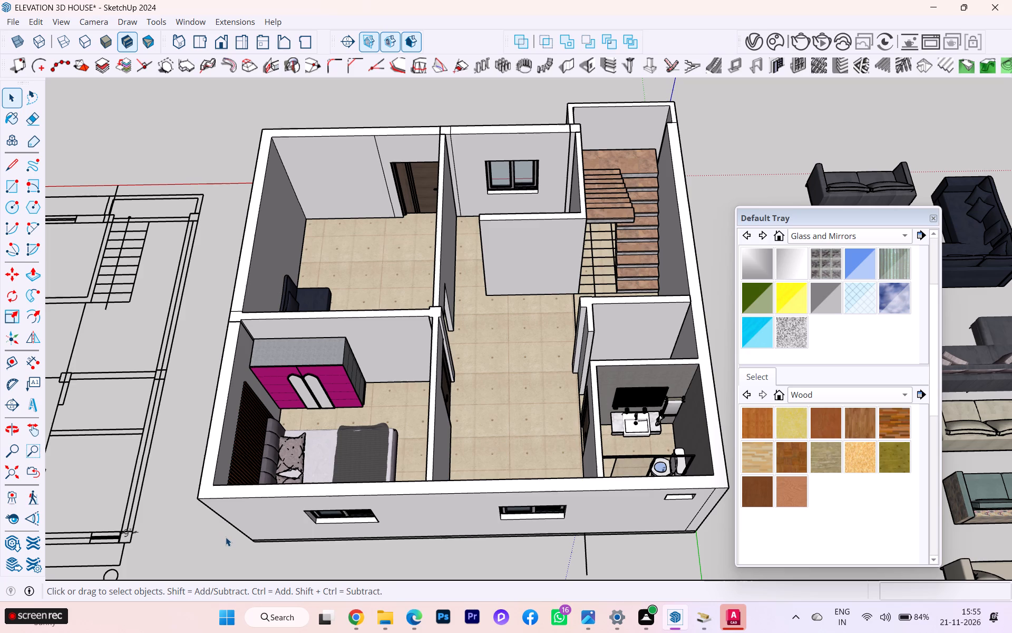
pyautogui.scroll(4, 405, 469)
pyautogui.scroll(3, 489, 411)
pyautogui.scroll(6, 645, 401)
pyautogui.scroll(-2, 427, 353)
pyautogui.scroll(1, 412, 378)
pyautogui.scroll(-6, 410, 383)
pyautogui.scroll(-2, 375, 355)
pyautogui.moveTo(374, 355); pyautogui.dragTo(542, 353, button='middle')
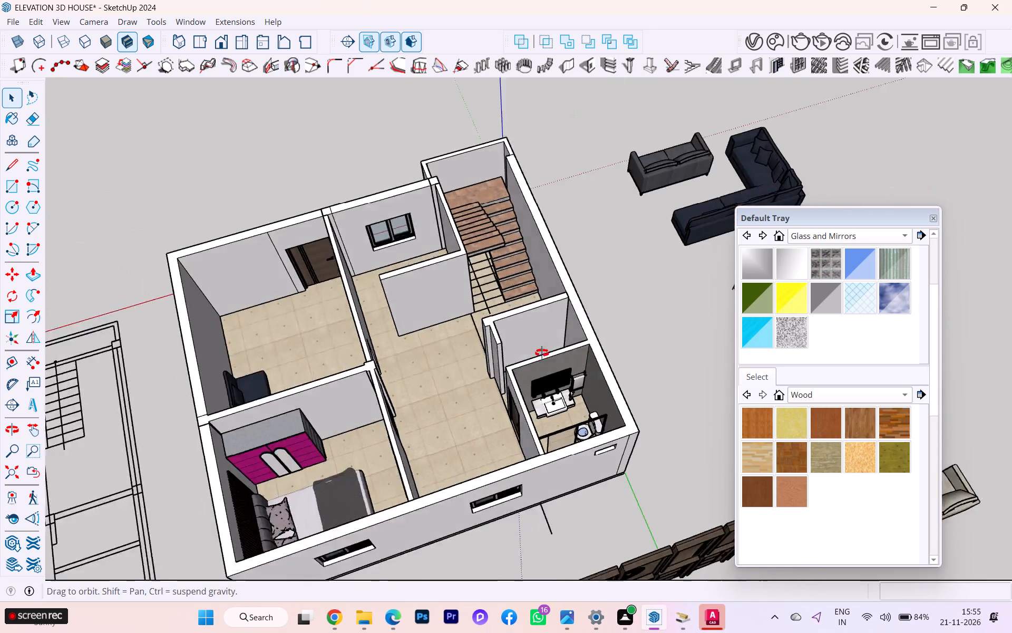
pyautogui.moveTo(542, 353); pyautogui.dragTo(545, 339, button='middle')
pyautogui.scroll(5, 364, 272)
pyautogui.moveTo(239, 309); pyautogui.dragTo(187, 187, button='middle')
pyautogui.scroll(2, 221, 362)
pyautogui.scroll(-2, 466, 318)
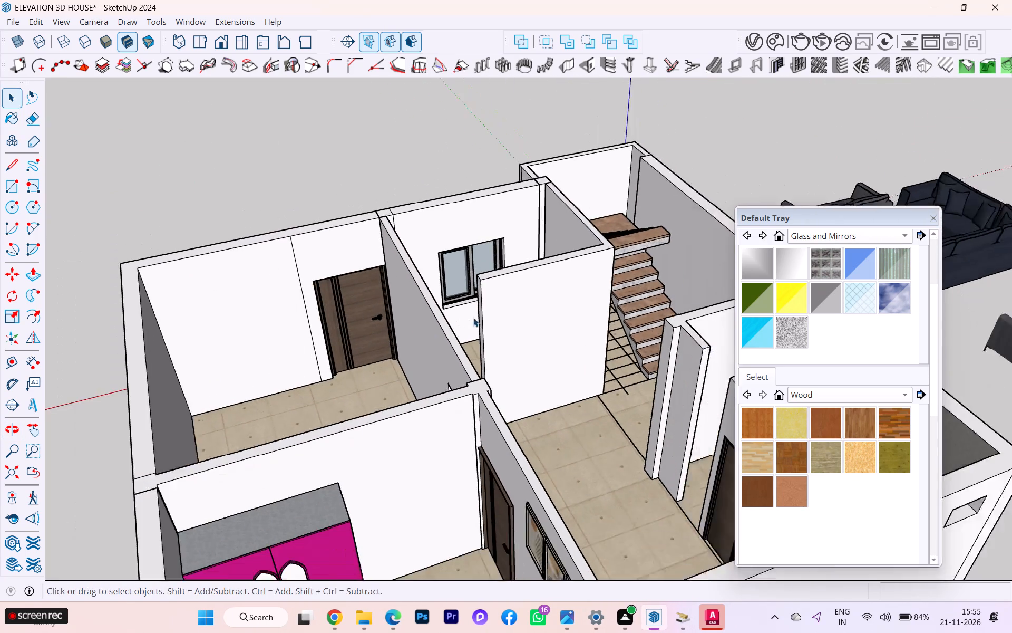
pyautogui.scroll(-1, 473, 318)
pyautogui.moveTo(448, 320); pyautogui.dragTo(347, 327, button='middle')
pyautogui.scroll(3, 256, 334)
# Draw a floor rectangle about 7' 2 7/8" by 11 11/16" along the wall beside the door, starting at the room's corner.
pyautogui.click(283, 324)
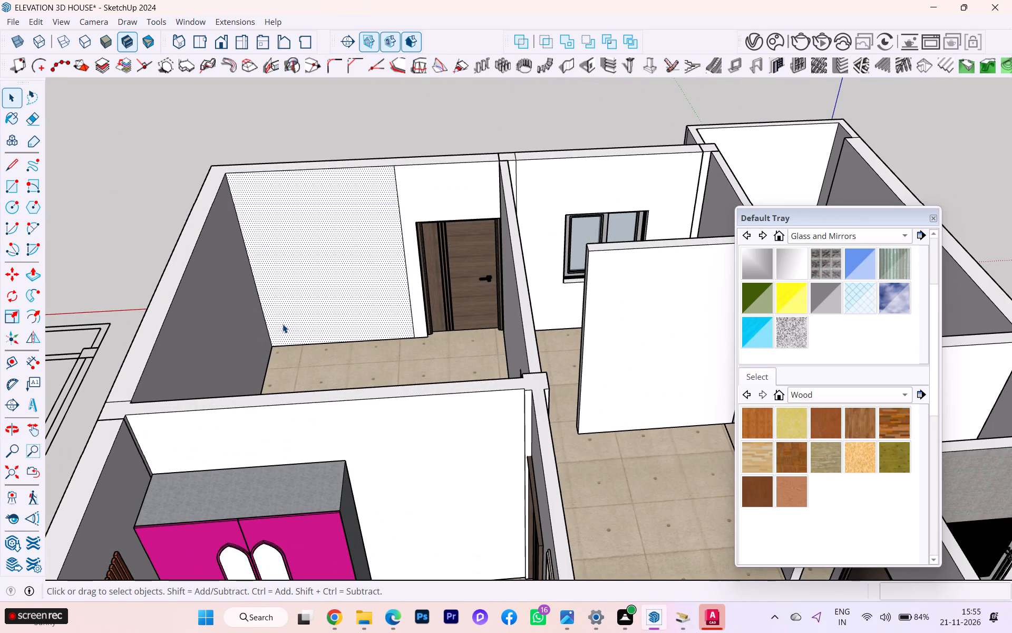
pyautogui.scroll(-1, 283, 324)
pyautogui.scroll(2, 283, 324)
pyautogui.scroll(-1, 289, 351)
pyautogui.scroll(1, 289, 351)
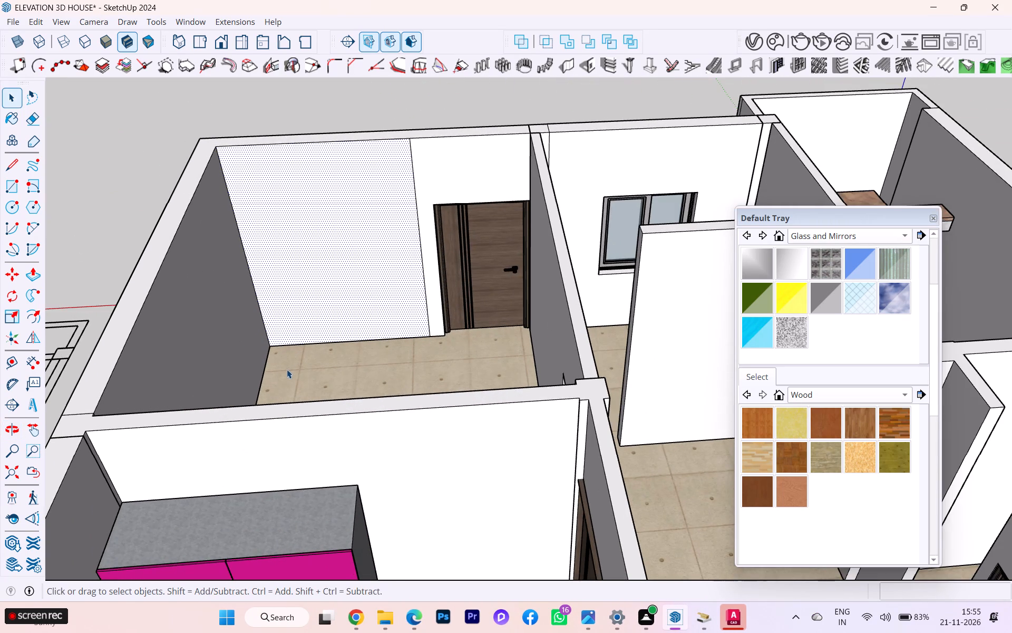
pyautogui.scroll(2, 287, 369)
pyautogui.click(287, 365)
pyautogui.scroll(-1, 283, 345)
pyautogui.moveTo(283, 345); pyautogui.dragTo(289, 367, button='middle')
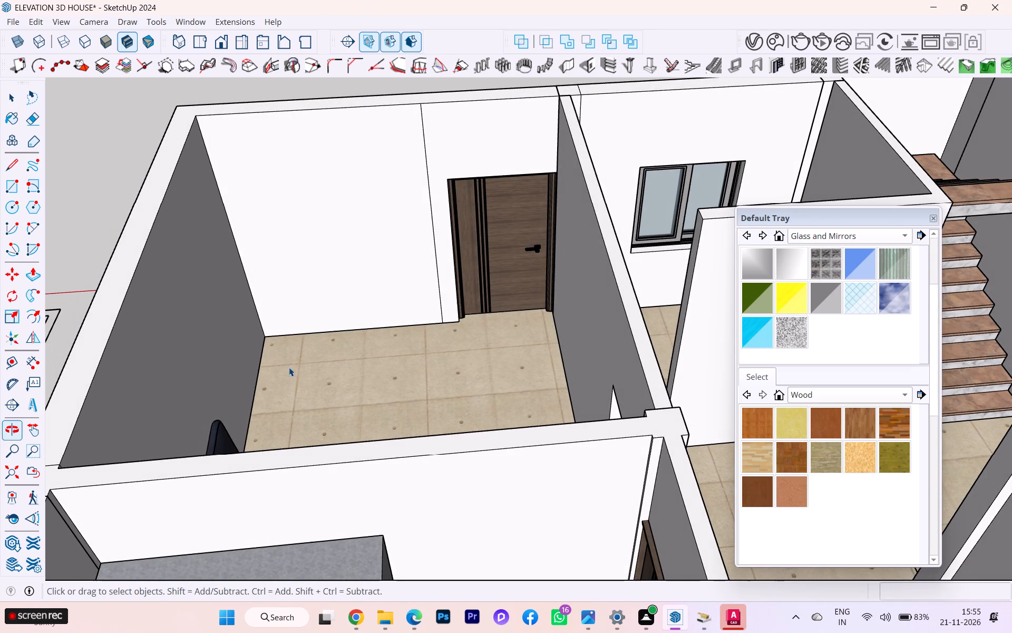
pyautogui.press('r')
pyautogui.scroll(4, 280, 367)
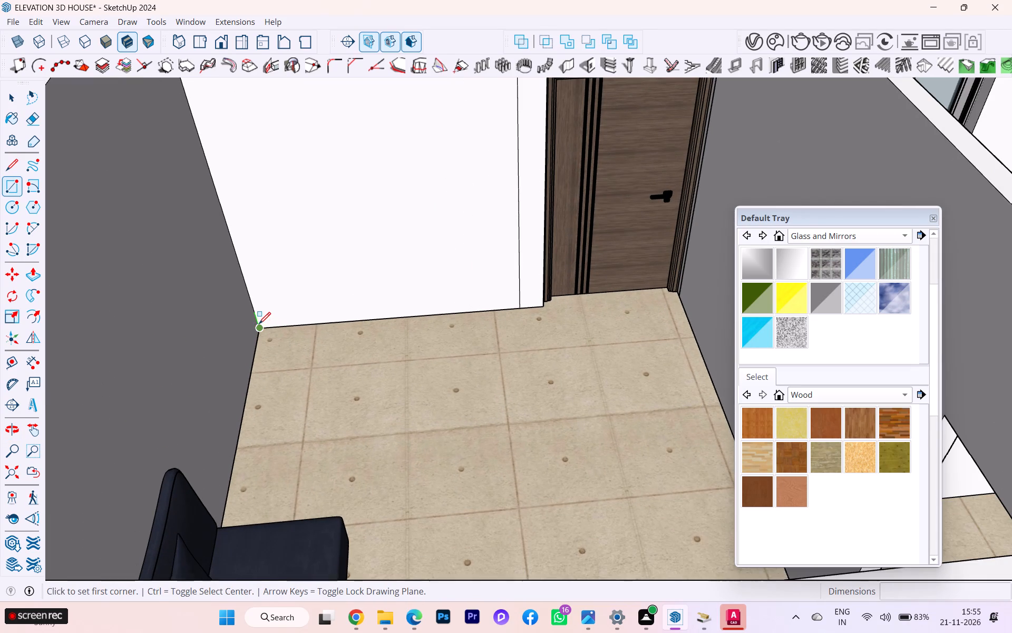
pyautogui.click(259, 324)
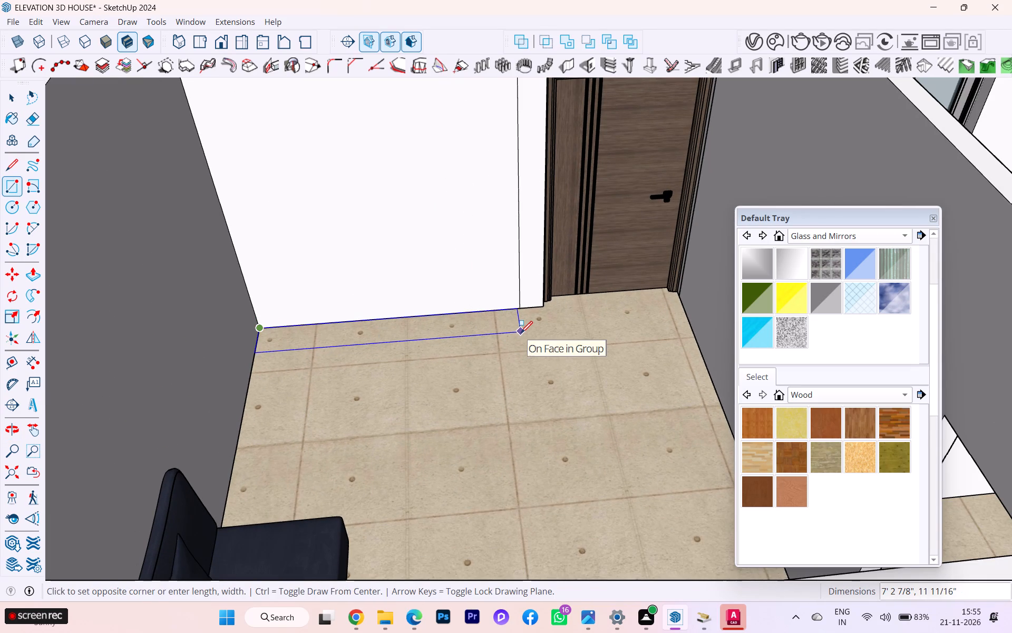
pyautogui.click(521, 333)
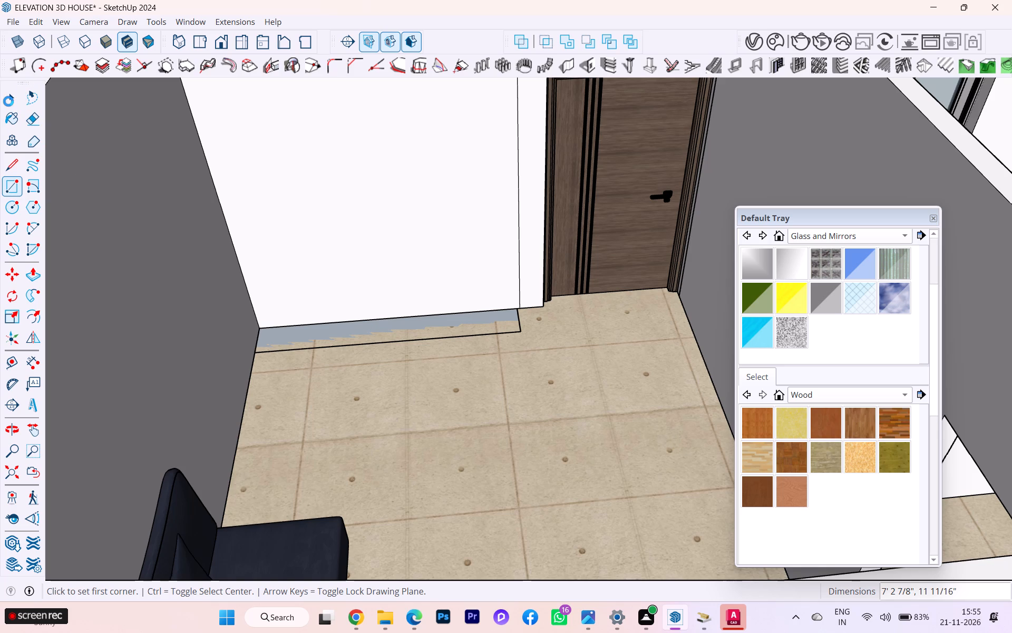
pyautogui.click(7, 102)
# Reverse the floor rectangle's face so that its white front side points up.
pyautogui.scroll(-4, 241, 176)
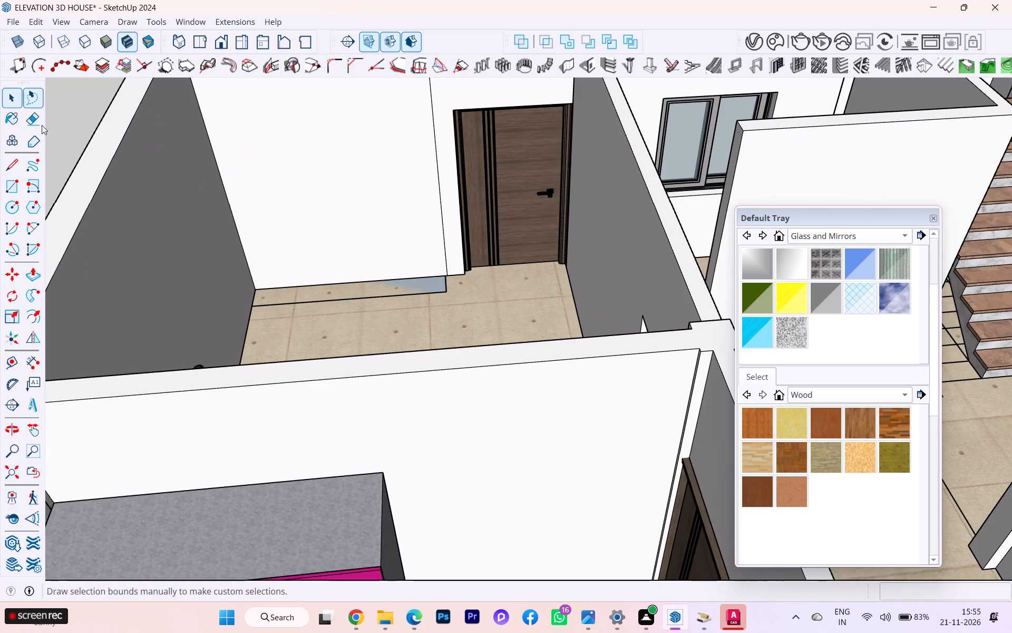
pyautogui.scroll(5, 277, 226)
pyautogui.scroll(-1, 352, 301)
pyautogui.scroll(1, 352, 301)
pyautogui.click(336, 325)
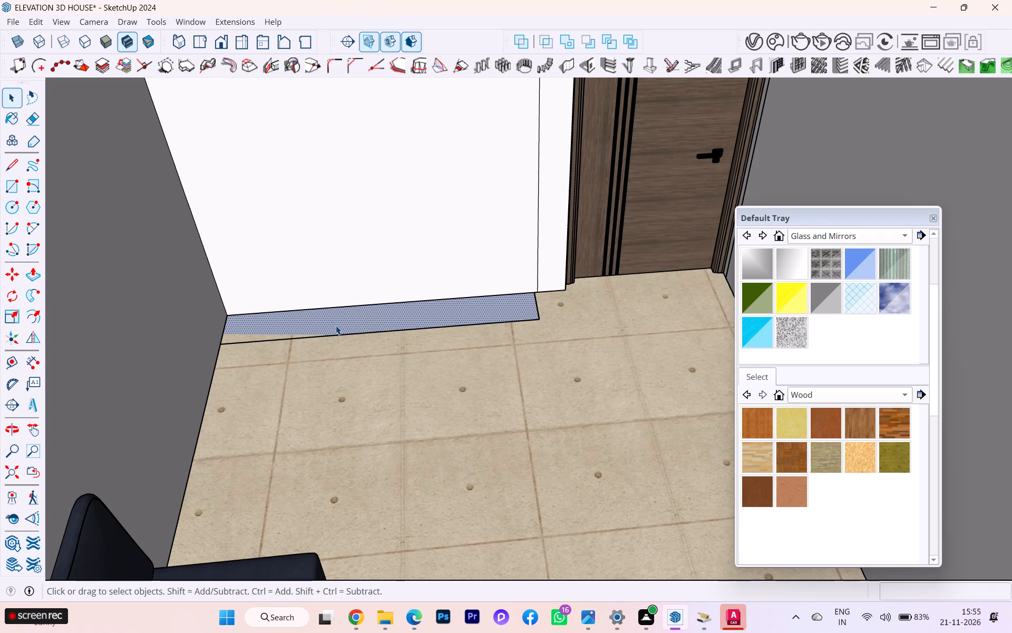
pyautogui.rightClick(334, 324)
pyautogui.click(380, 185)
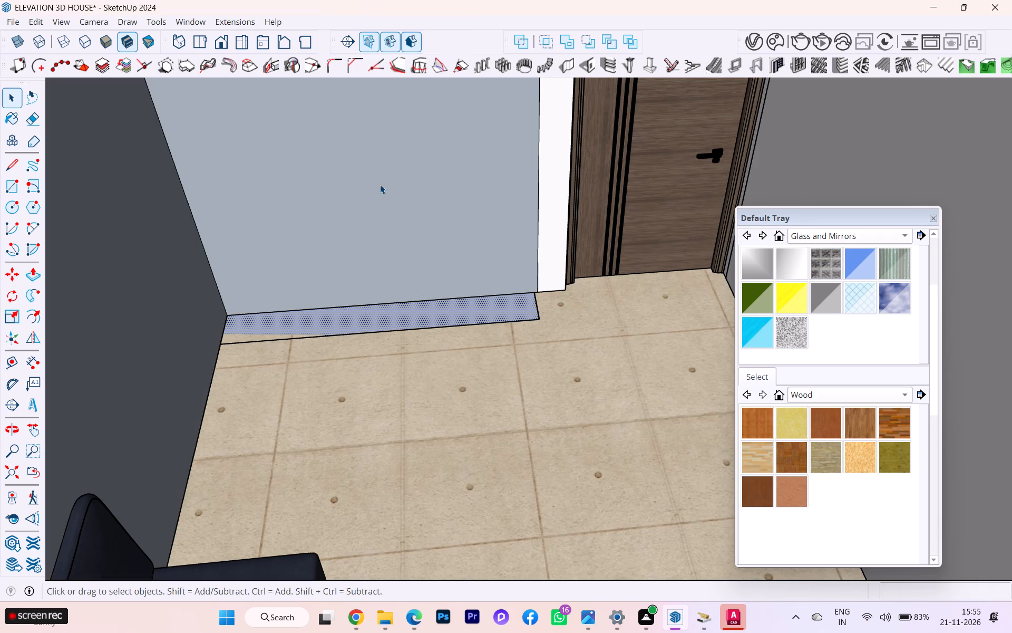
pyautogui.hotkey('ctrl', 'z')
pyautogui.rightClick(323, 332)
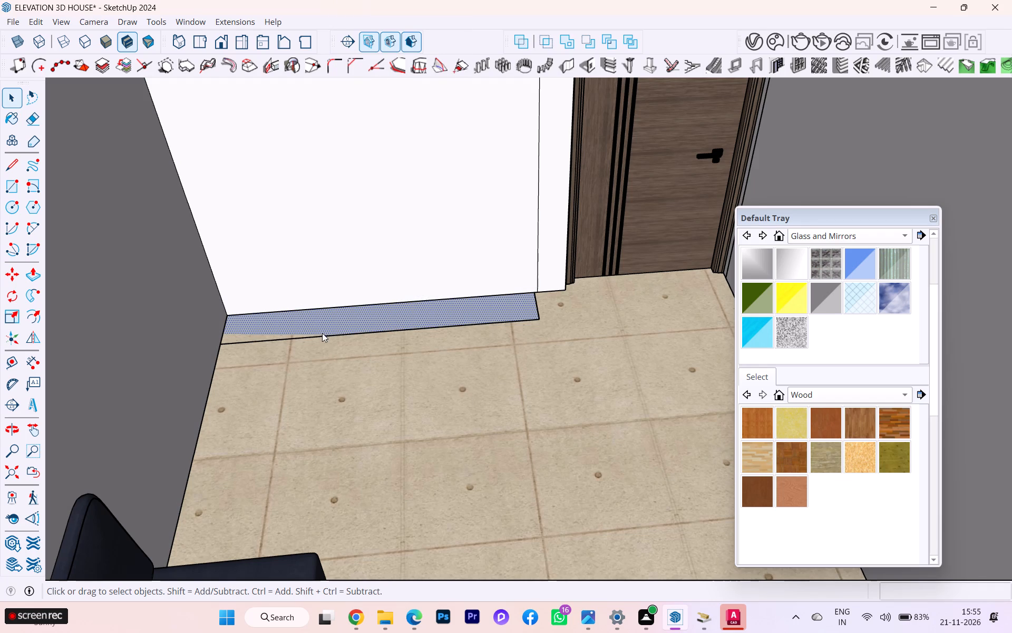
pyautogui.click(386, 171)
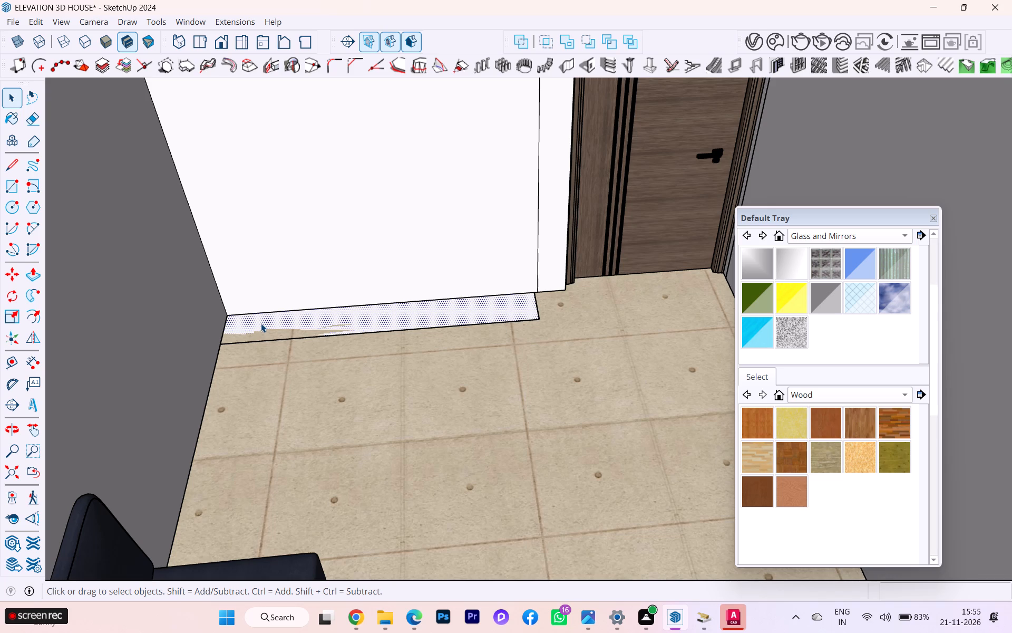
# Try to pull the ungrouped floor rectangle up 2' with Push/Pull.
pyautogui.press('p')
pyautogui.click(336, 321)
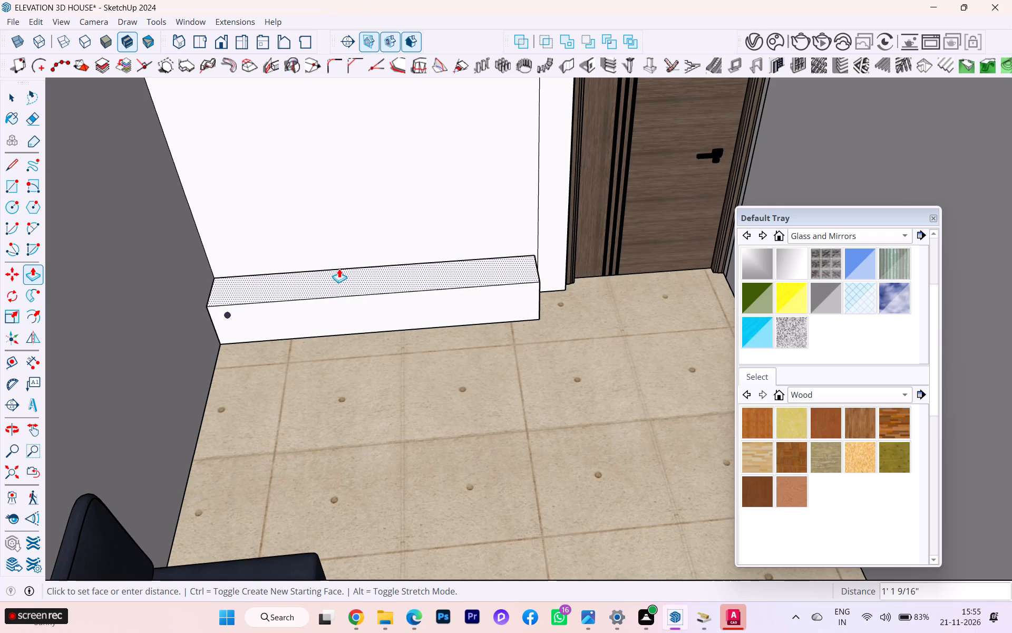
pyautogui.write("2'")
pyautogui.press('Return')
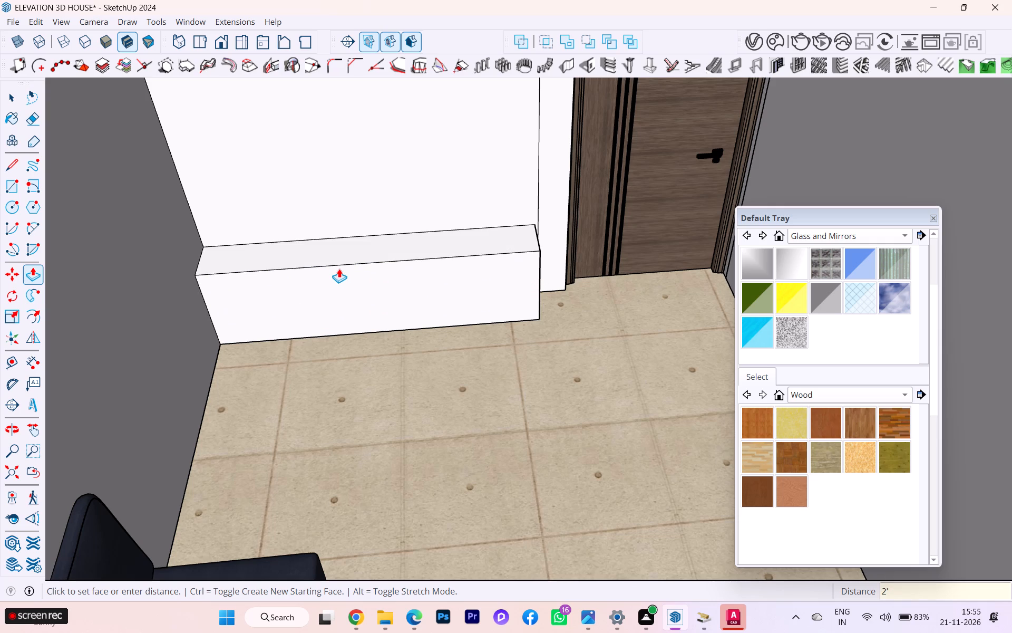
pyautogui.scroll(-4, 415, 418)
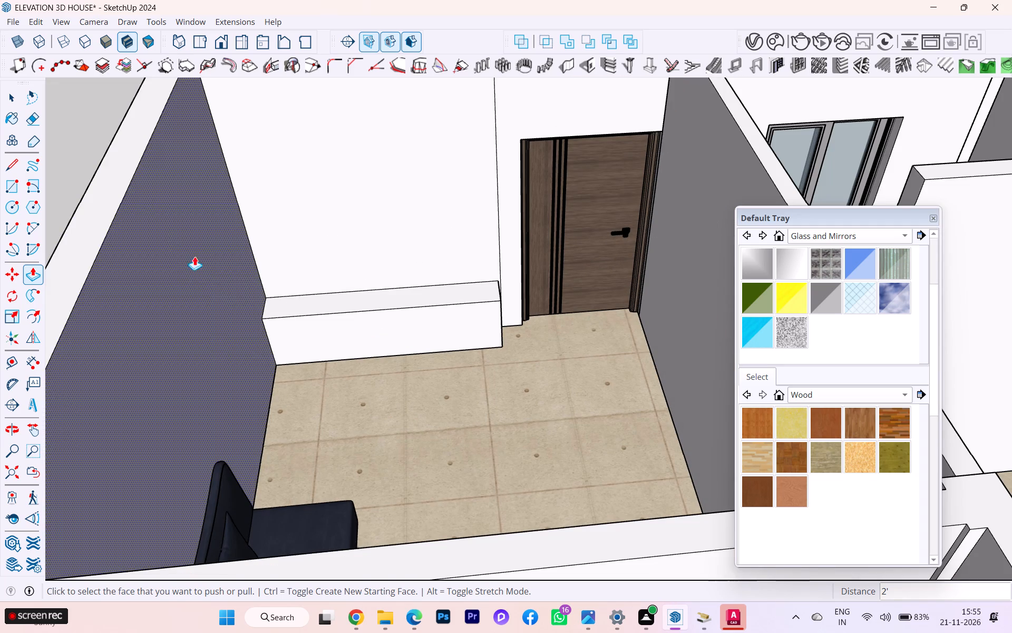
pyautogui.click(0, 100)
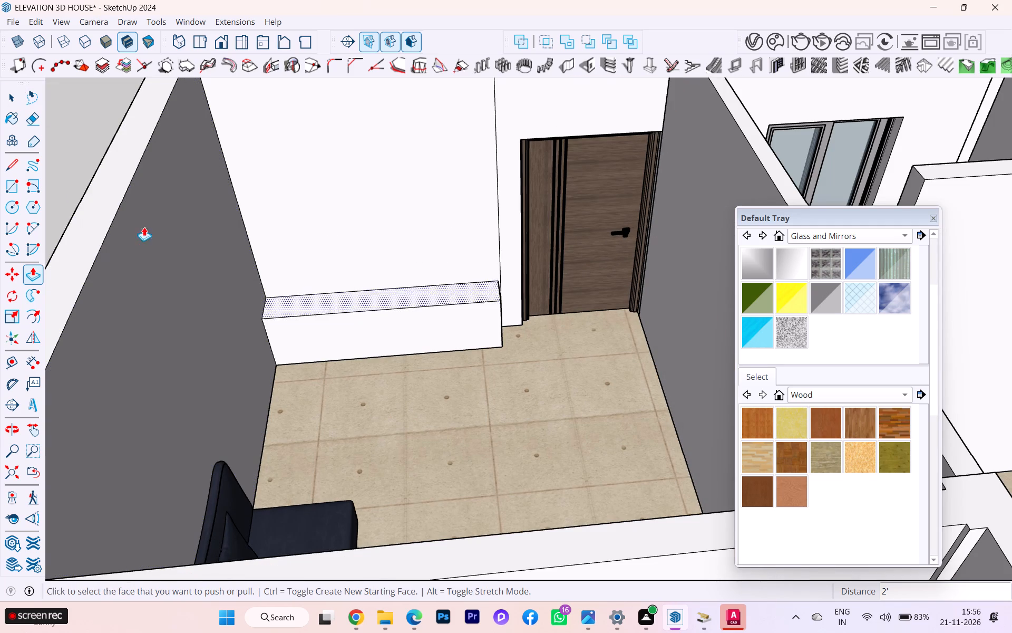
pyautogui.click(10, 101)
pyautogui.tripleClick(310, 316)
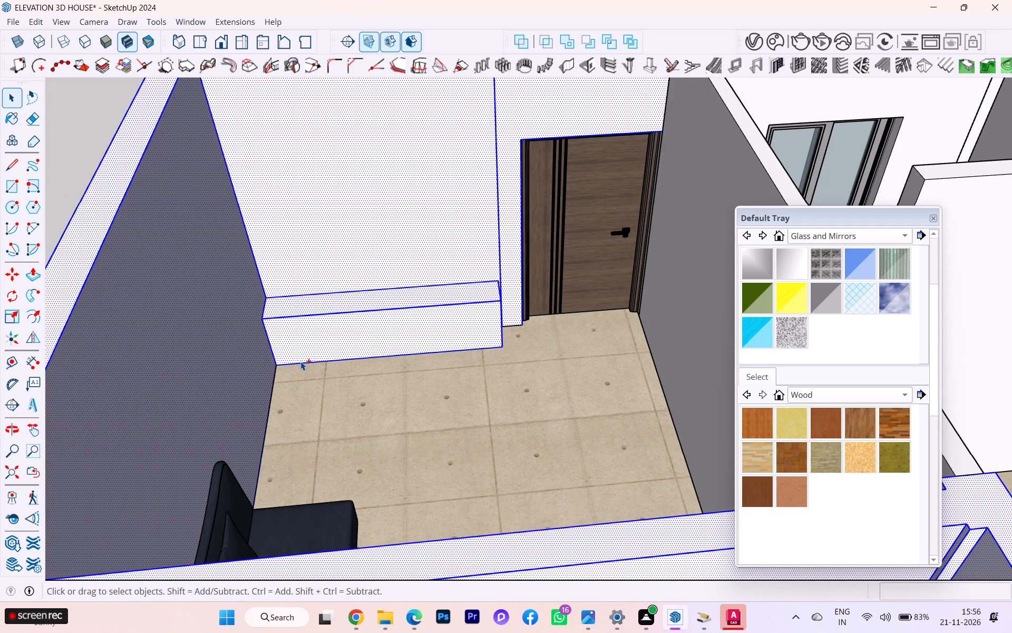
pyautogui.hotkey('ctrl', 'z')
# Make a group from the floor rectangle's face and its edges.
pyautogui.click(344, 385)
pyautogui.click(329, 330)
pyautogui.tripleClick(322, 346)
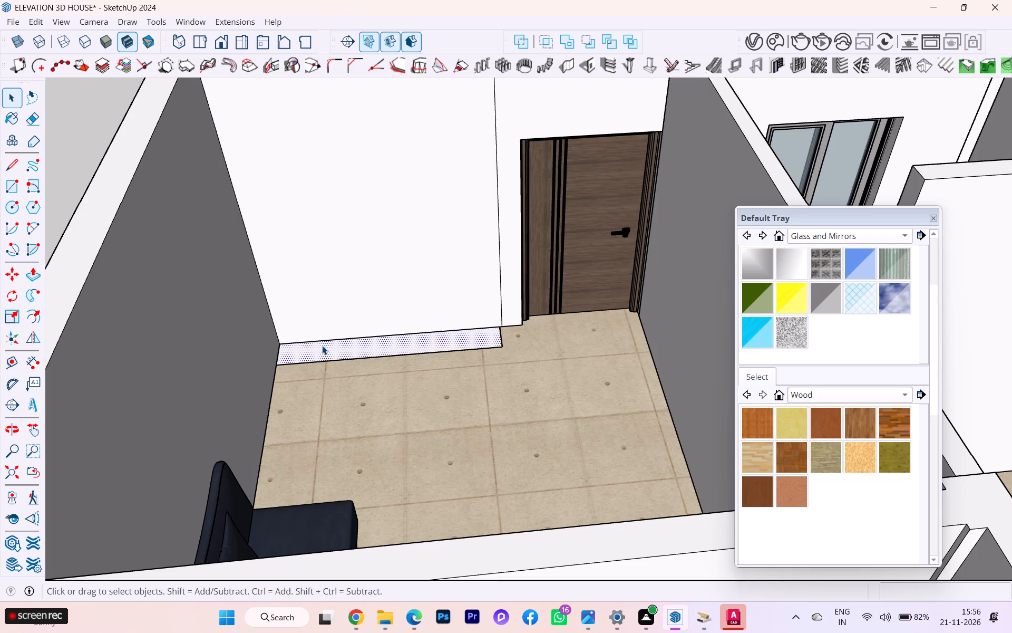
pyautogui.rightClick(322, 348)
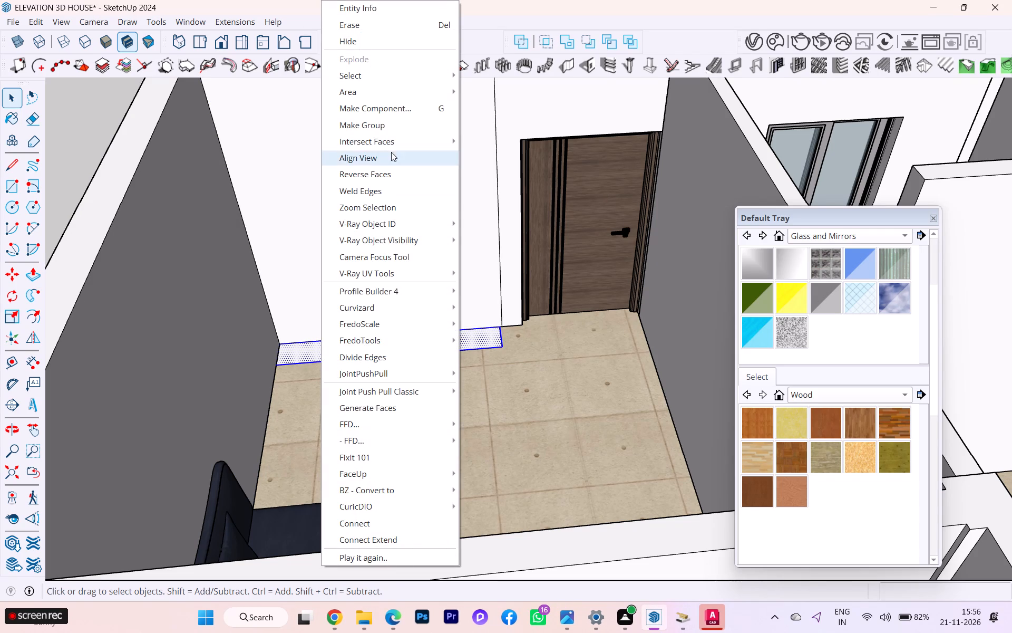
pyautogui.click(379, 121)
# Pull the grouped floor rectangle's face up 1' 6" with Push/Pull to form the low box unit.
pyautogui.tripleClick(301, 354)
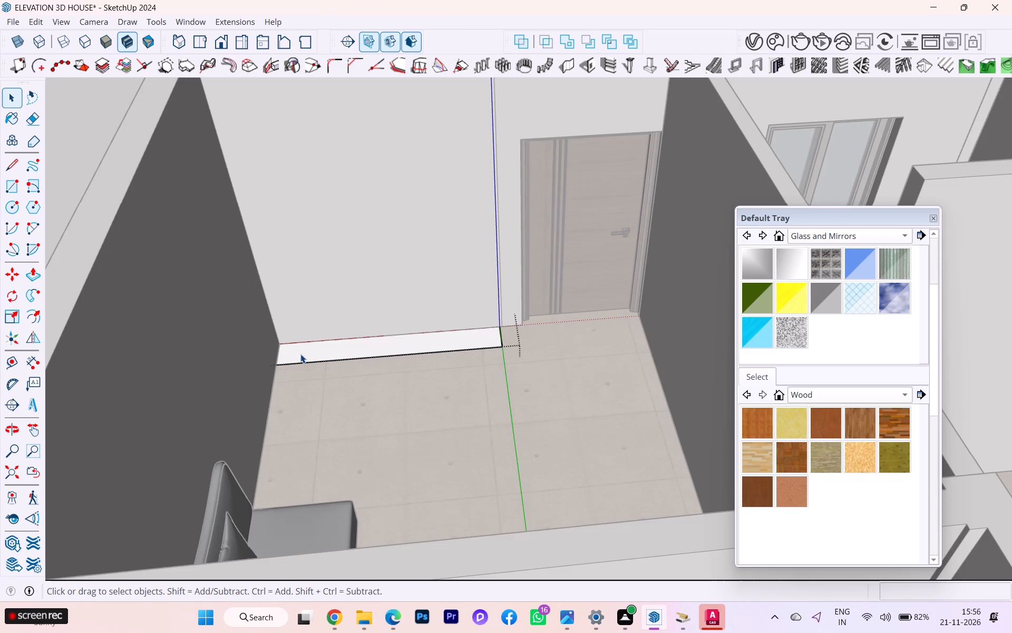
pyautogui.press('p')
pyautogui.click(303, 355)
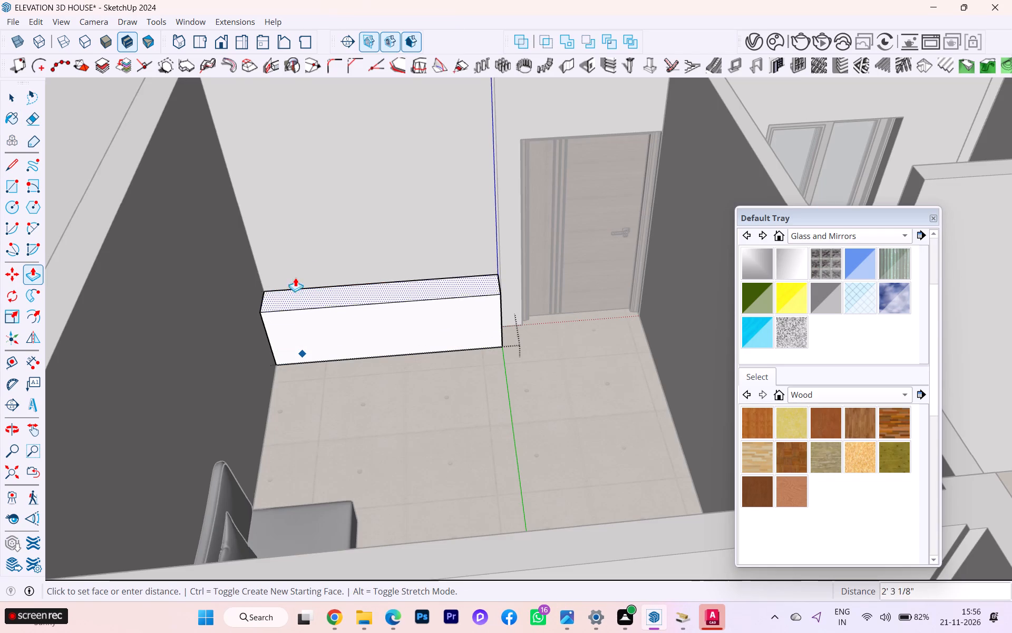
pyautogui.write("1'6")
pyautogui.press('Return')
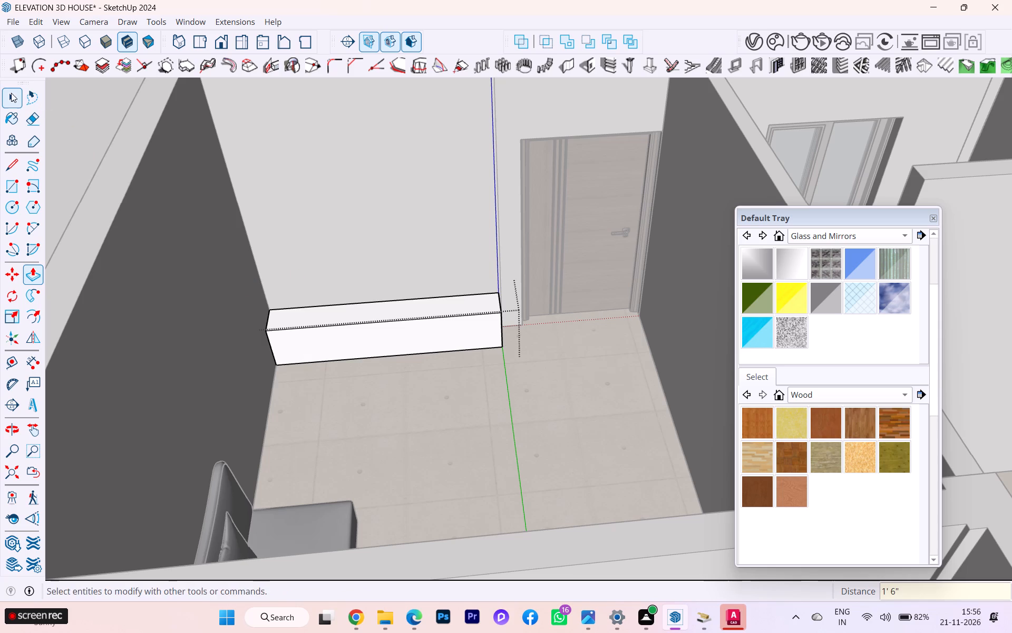
pyautogui.click(11, 93)
pyautogui.click(53, 112)
pyautogui.scroll(-2, 235, 268)
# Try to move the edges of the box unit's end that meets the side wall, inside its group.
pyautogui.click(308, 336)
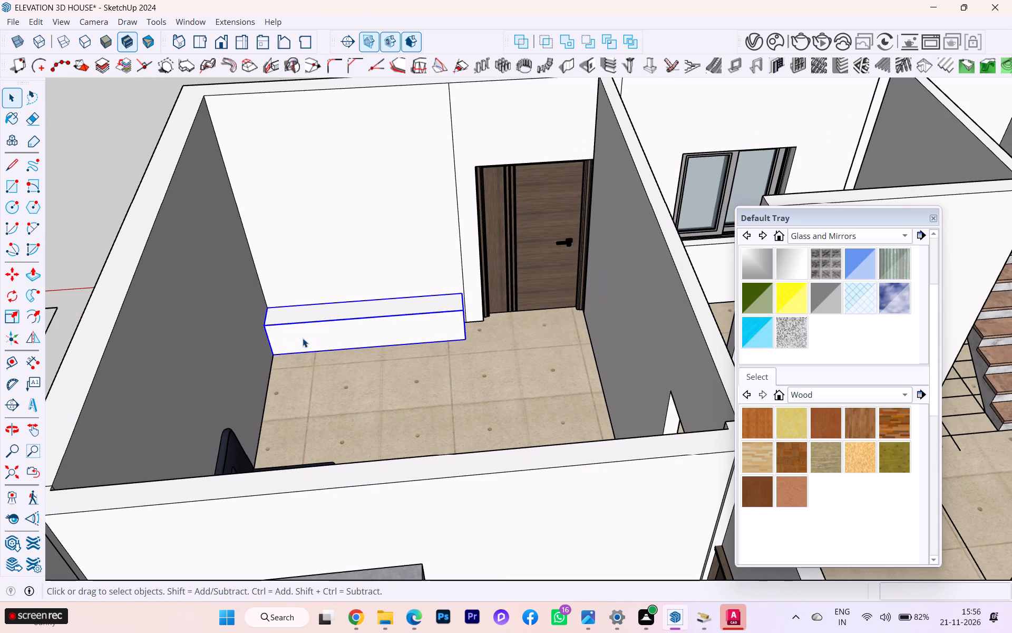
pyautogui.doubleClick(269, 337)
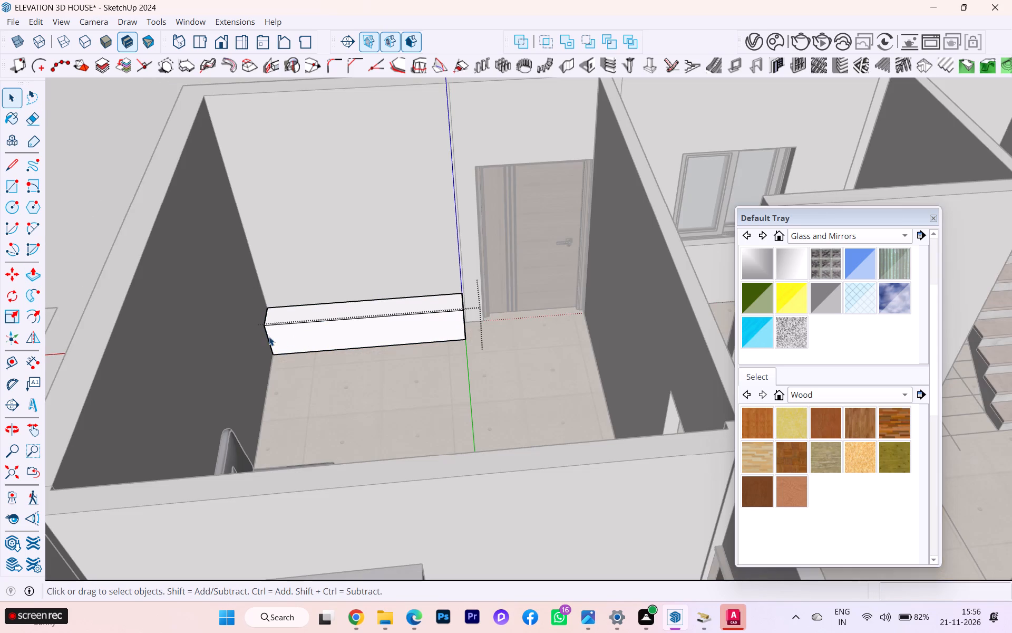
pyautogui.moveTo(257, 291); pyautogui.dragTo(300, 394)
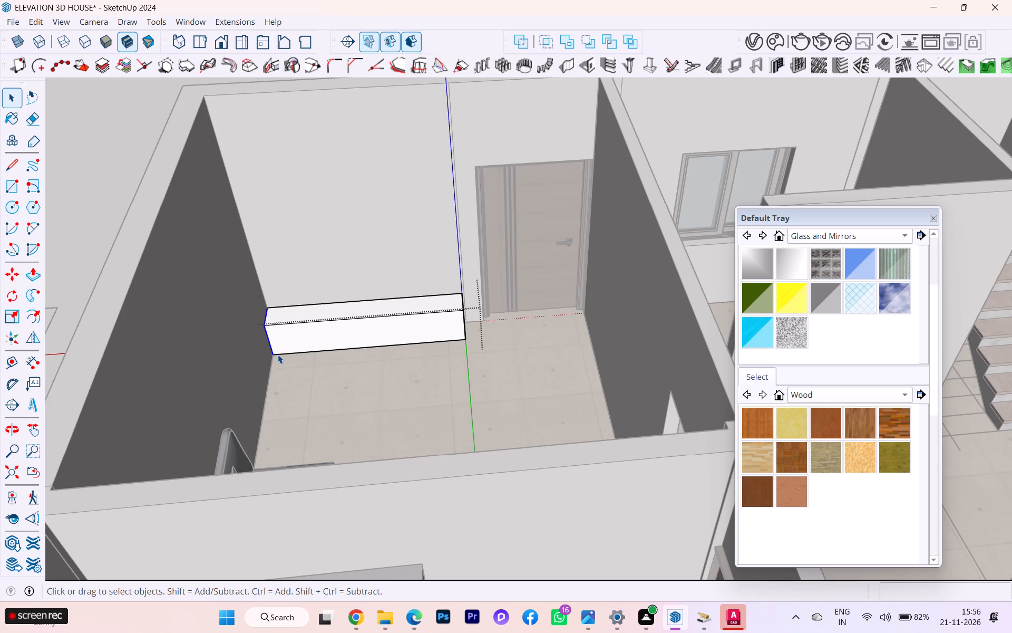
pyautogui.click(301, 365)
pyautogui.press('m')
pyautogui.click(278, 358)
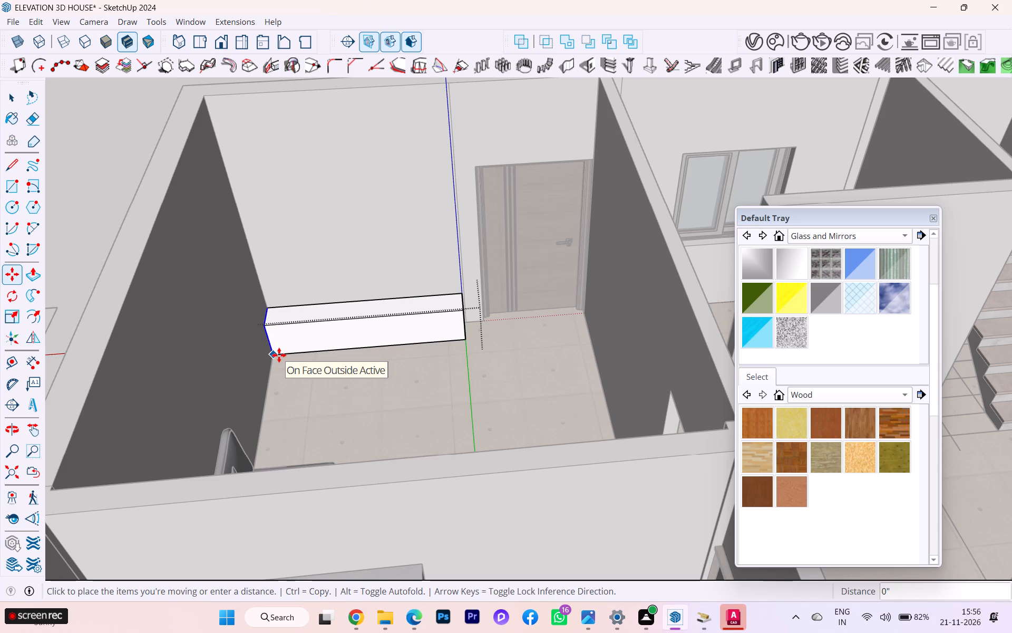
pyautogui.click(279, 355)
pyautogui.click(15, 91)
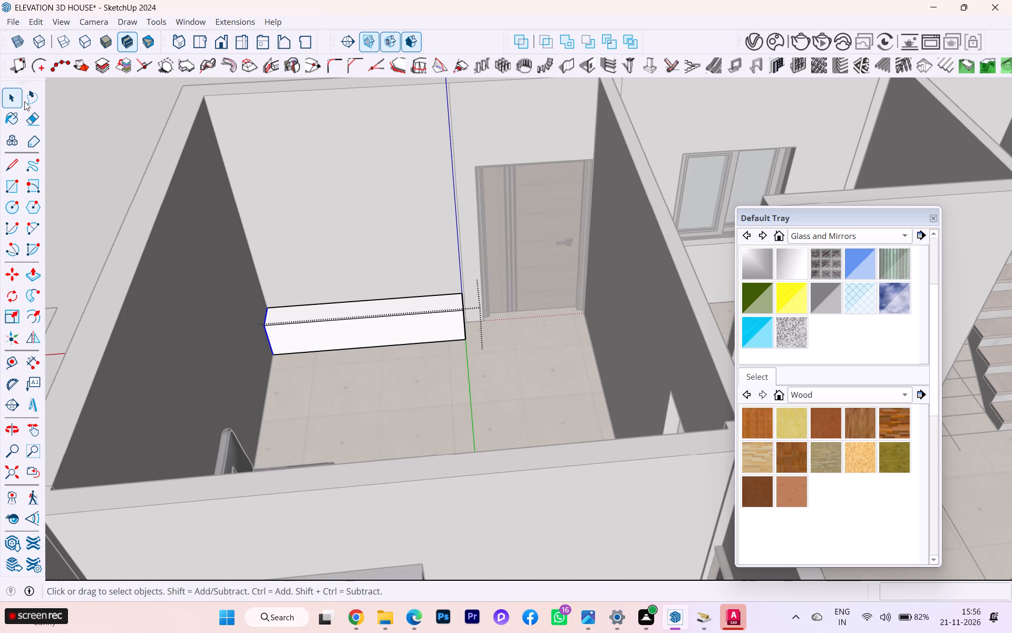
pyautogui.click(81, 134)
# Examine the adjacent room's pink wardrobe and its arched door panels, along with the surrounding rooms.
pyautogui.scroll(-1, 252, 255)
pyautogui.moveTo(252, 255); pyautogui.dragTo(166, 223, button='middle')
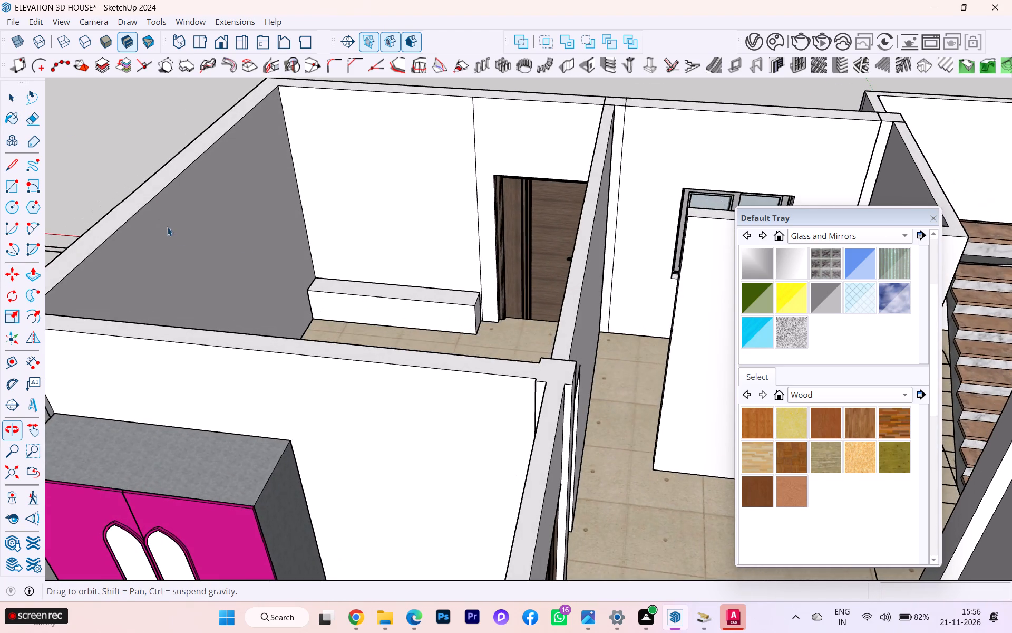
pyautogui.scroll(-6, 271, 258)
pyautogui.moveTo(276, 363); pyautogui.dragTo(353, 294, button='middle')
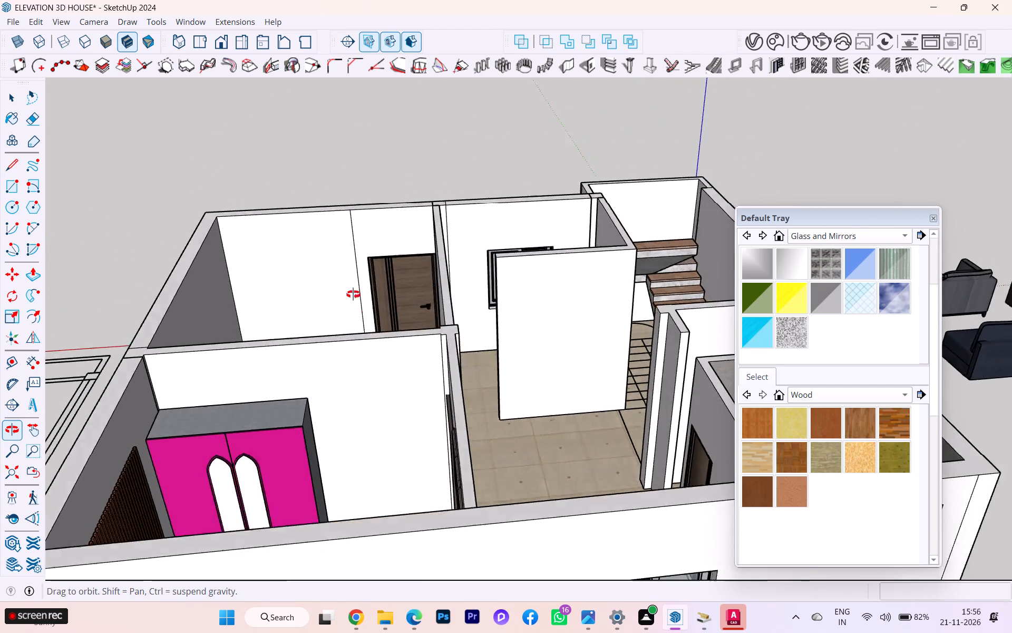
pyautogui.moveTo(353, 294); pyautogui.dragTo(276, 321, button='middle')
pyautogui.scroll(3, 215, 396)
pyautogui.scroll(-1, 215, 397)
pyautogui.scroll(2, 215, 397)
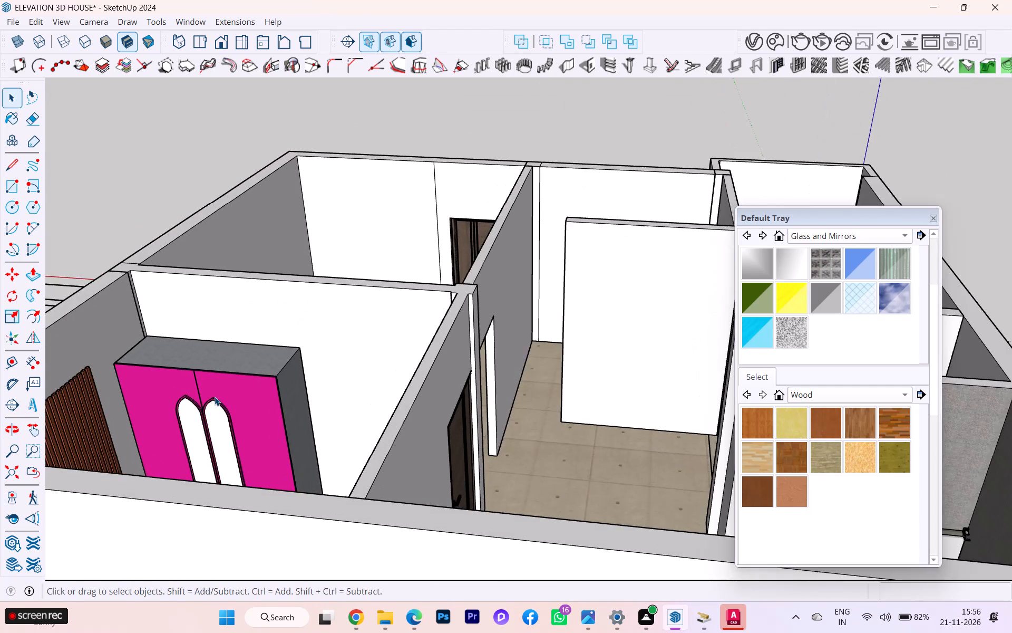
pyautogui.scroll(5, 235, 395)
pyautogui.scroll(5, 277, 388)
pyautogui.scroll(-1, 289, 379)
pyautogui.moveTo(298, 371); pyautogui.dragTo(342, 332, button='middle')
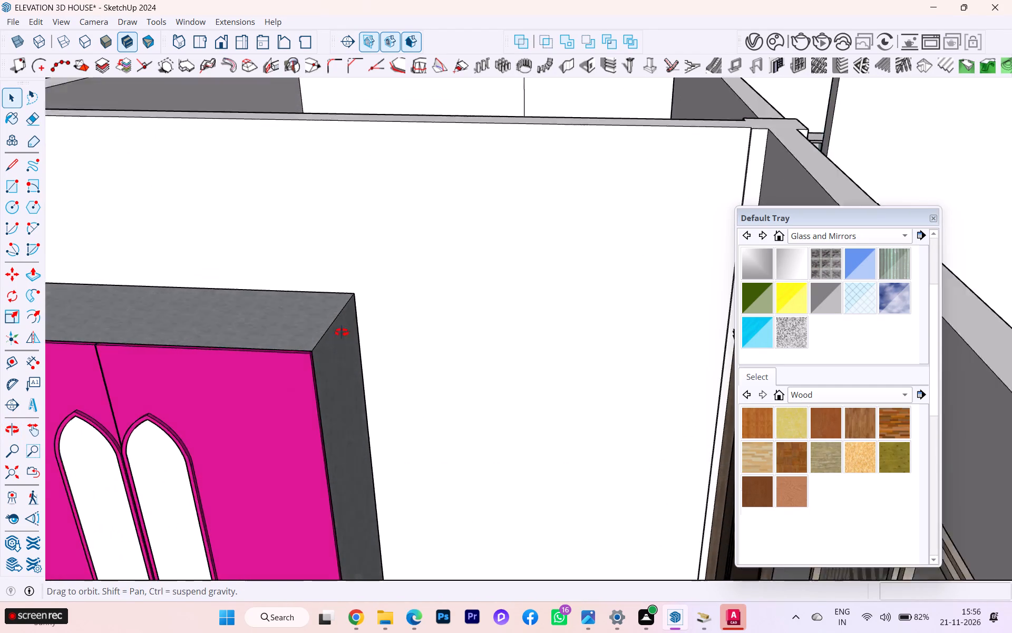
pyautogui.moveTo(342, 332); pyautogui.dragTo(241, 363, button='middle')
pyautogui.scroll(-5, 307, 328)
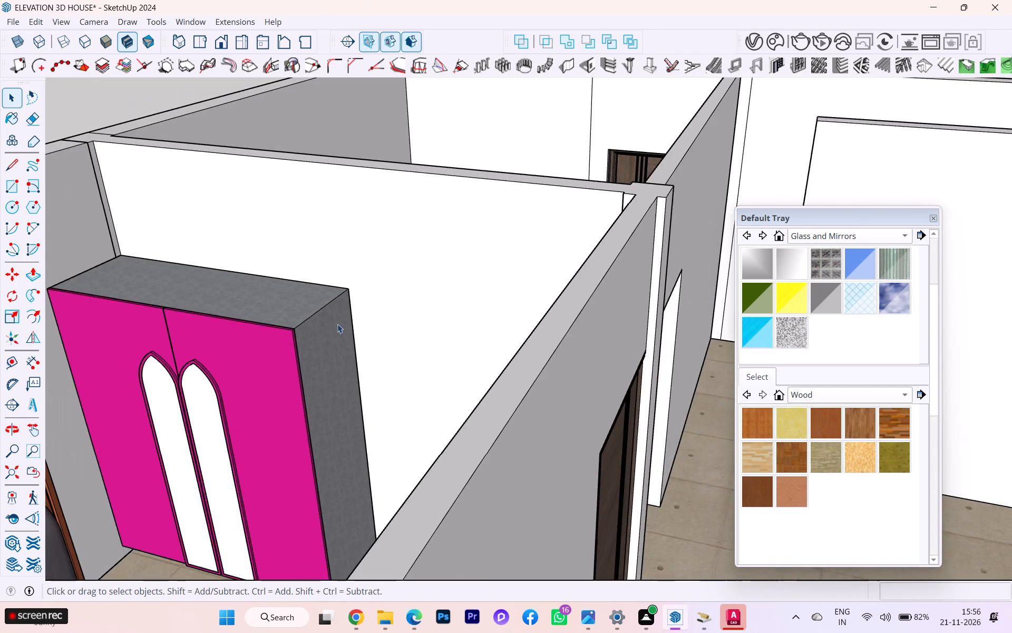
pyautogui.scroll(-2, 337, 324)
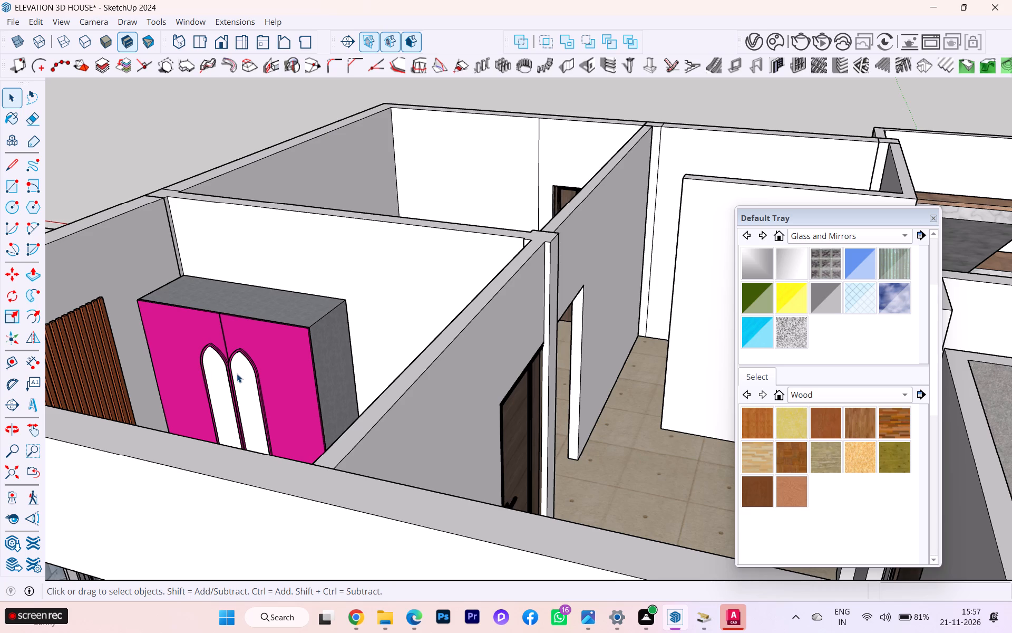
pyautogui.scroll(2, 265, 379)
pyautogui.scroll(-2, 276, 370)
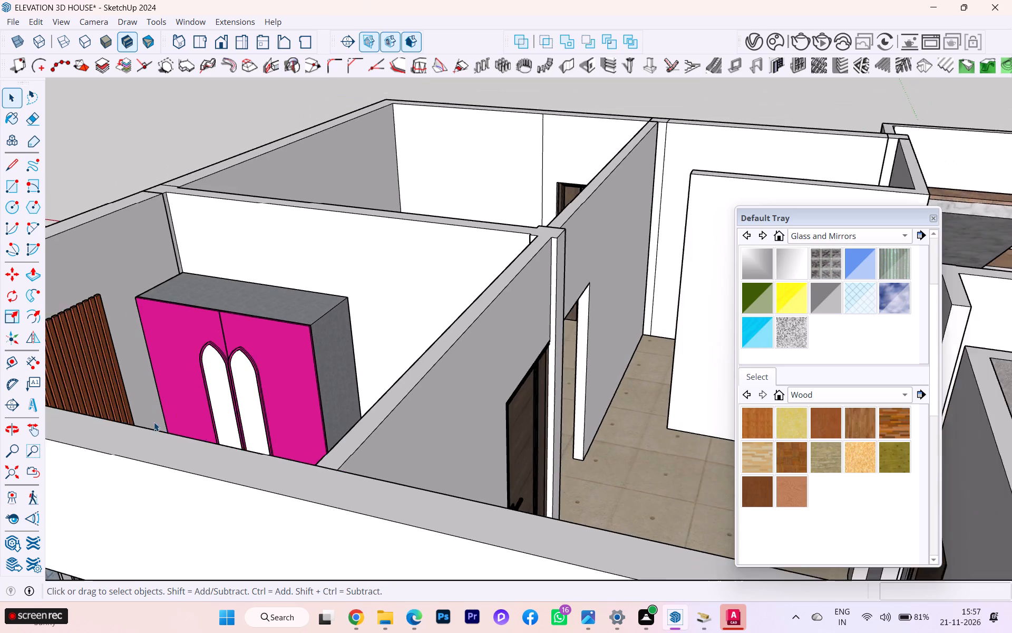
pyautogui.scroll(-7, 154, 422)
pyautogui.scroll(3, 181, 428)
pyautogui.scroll(-2, 182, 428)
pyautogui.scroll(1, 279, 408)
pyautogui.scroll(-1, 305, 411)
# Paint the whole low box unit beside the door with the dark reddish-brown material from the Wood collection.
pyautogui.moveTo(569, 373); pyautogui.dragTo(687, 466, button='middle')
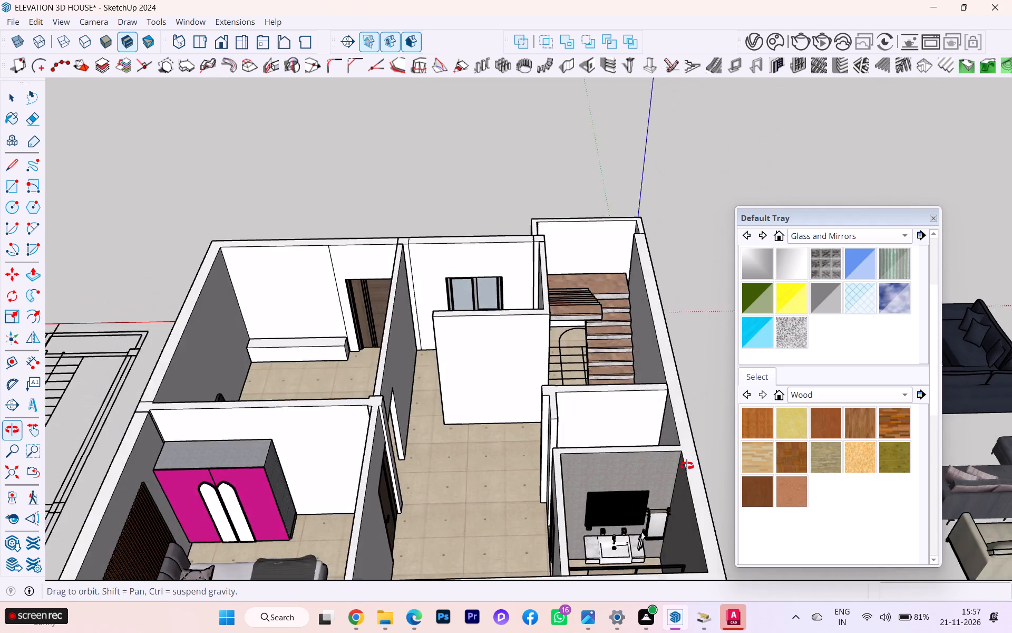
pyautogui.moveTo(687, 466); pyautogui.dragTo(688, 469, button='middle')
pyautogui.scroll(3, 233, 390)
pyautogui.scroll(2, 288, 336)
pyautogui.click(308, 337)
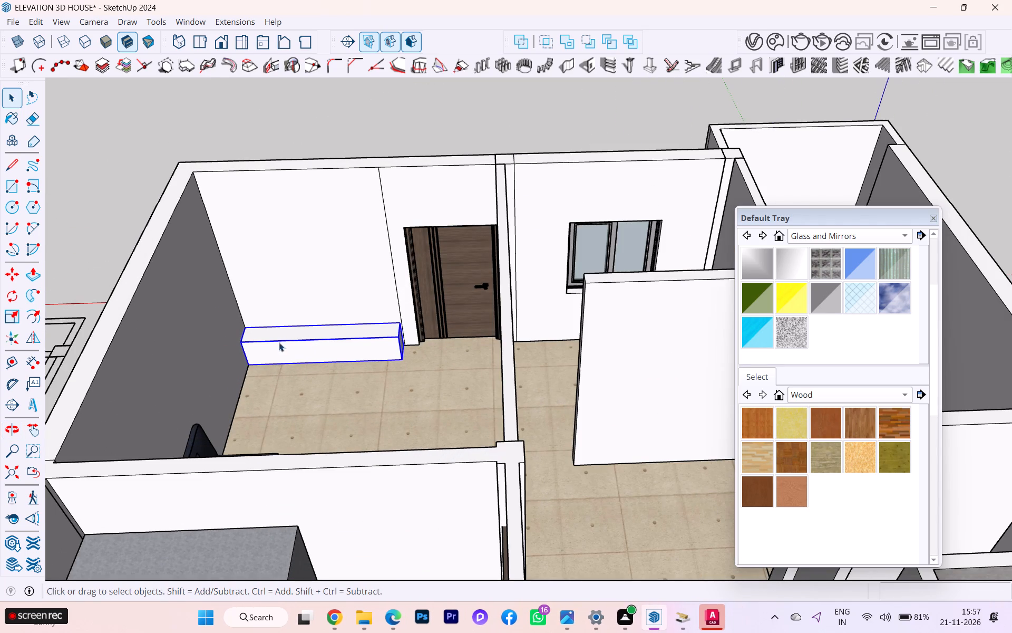
pyautogui.scroll(-2, 273, 344)
pyautogui.scroll(1, 266, 348)
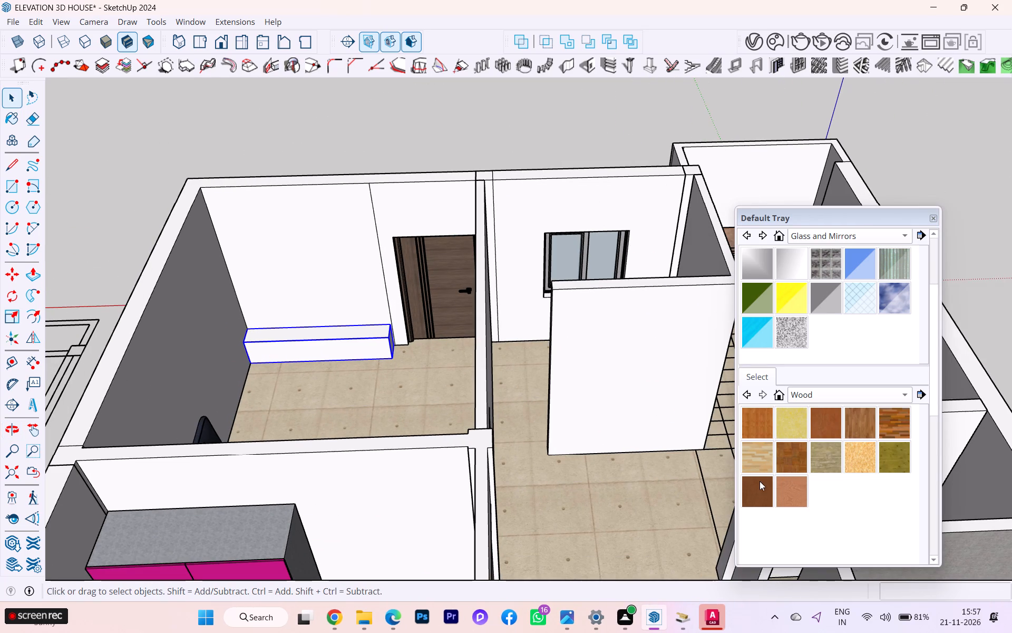
pyautogui.click(758, 483)
pyautogui.click(309, 346)
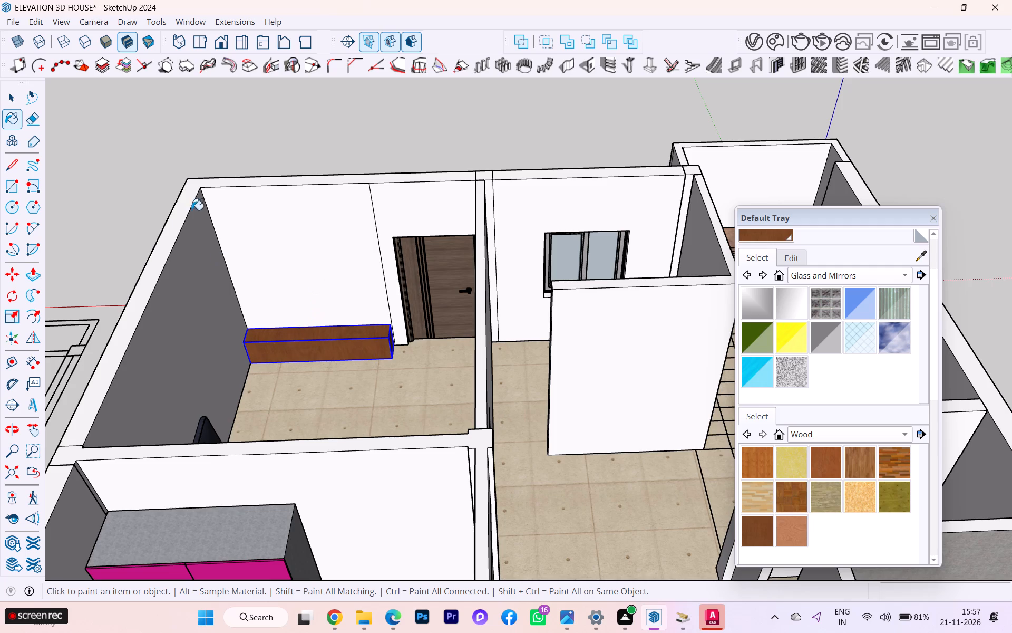
# Inspect the painted box unit up close and within the room, and clear the selection.
pyautogui.scroll(8, 351, 371)
pyautogui.scroll(-2, 363, 360)
pyautogui.scroll(1, 359, 353)
pyautogui.moveTo(316, 328); pyautogui.dragTo(264, 293, button='middle')
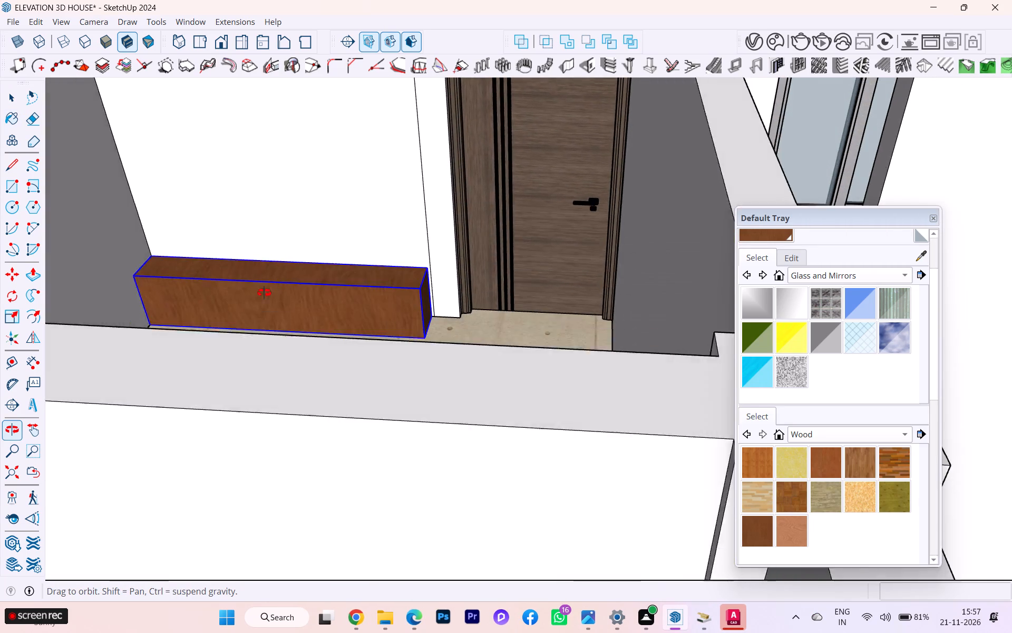
pyautogui.moveTo(264, 293); pyautogui.dragTo(282, 357, button='middle')
pyautogui.scroll(-5, 280, 355)
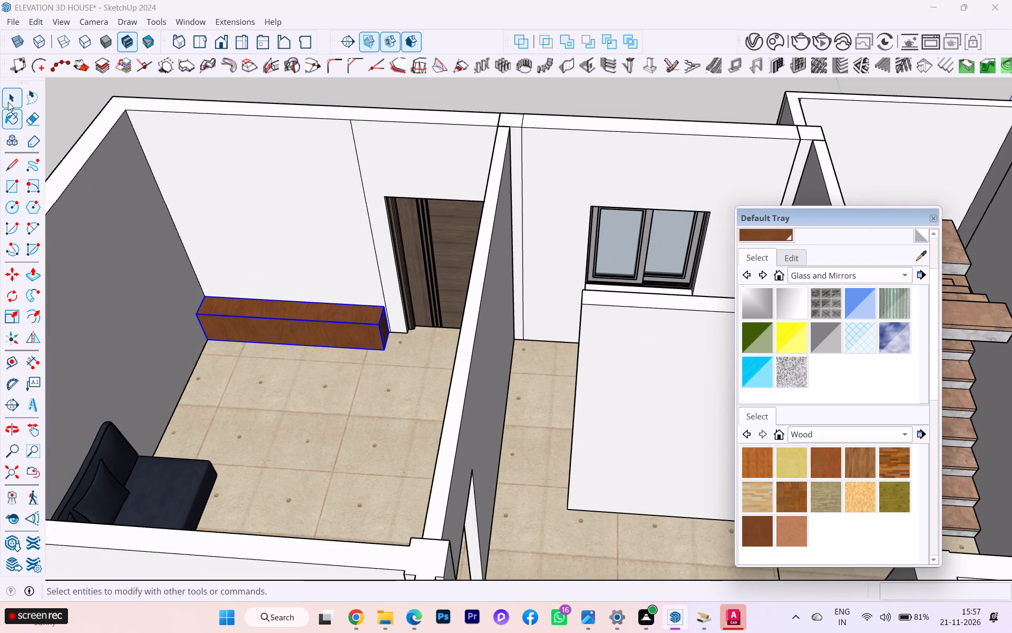
pyautogui.click(7, 101)
pyautogui.scroll(-4, 284, 217)
pyautogui.moveTo(320, 252); pyautogui.dragTo(353, 266, button='middle')
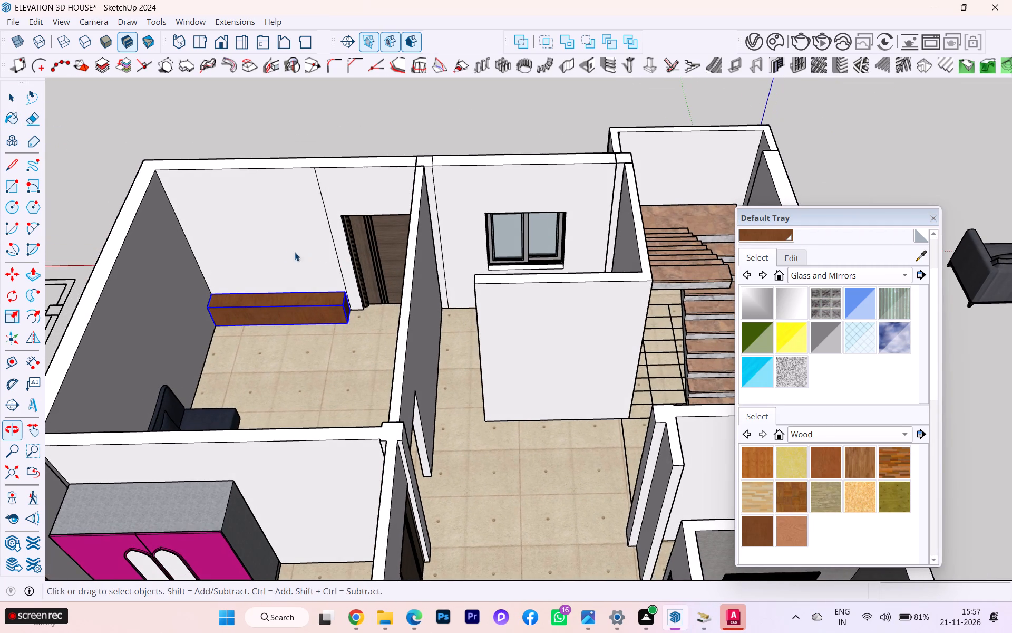
pyautogui.click(91, 156)
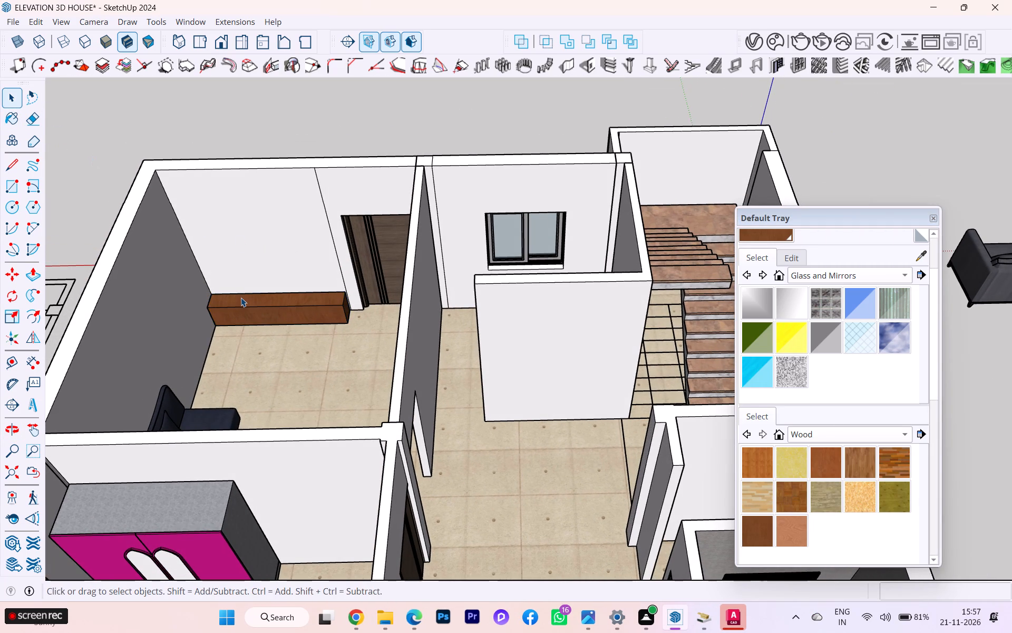
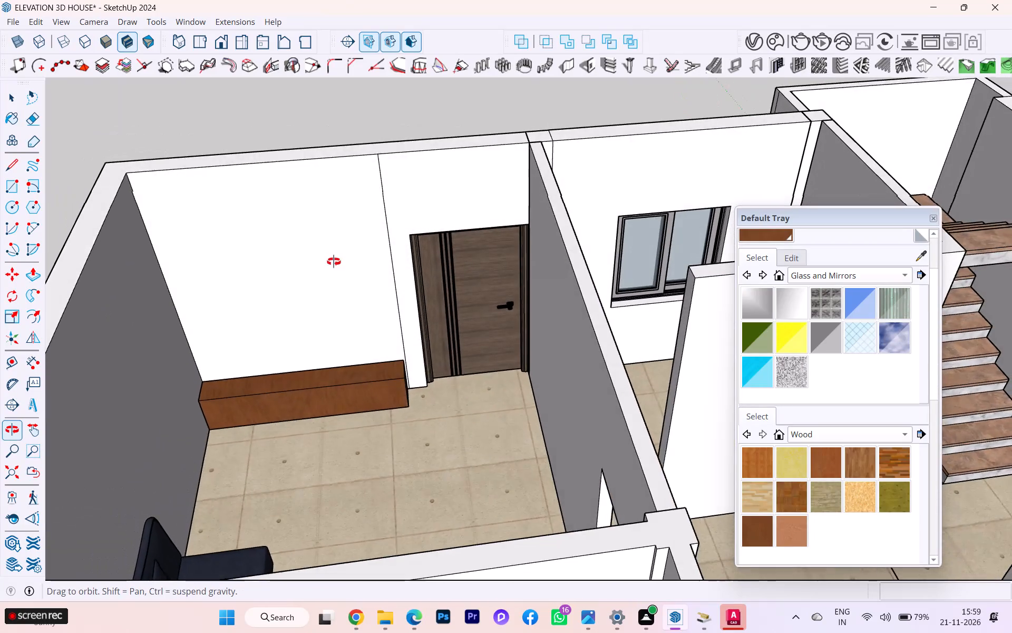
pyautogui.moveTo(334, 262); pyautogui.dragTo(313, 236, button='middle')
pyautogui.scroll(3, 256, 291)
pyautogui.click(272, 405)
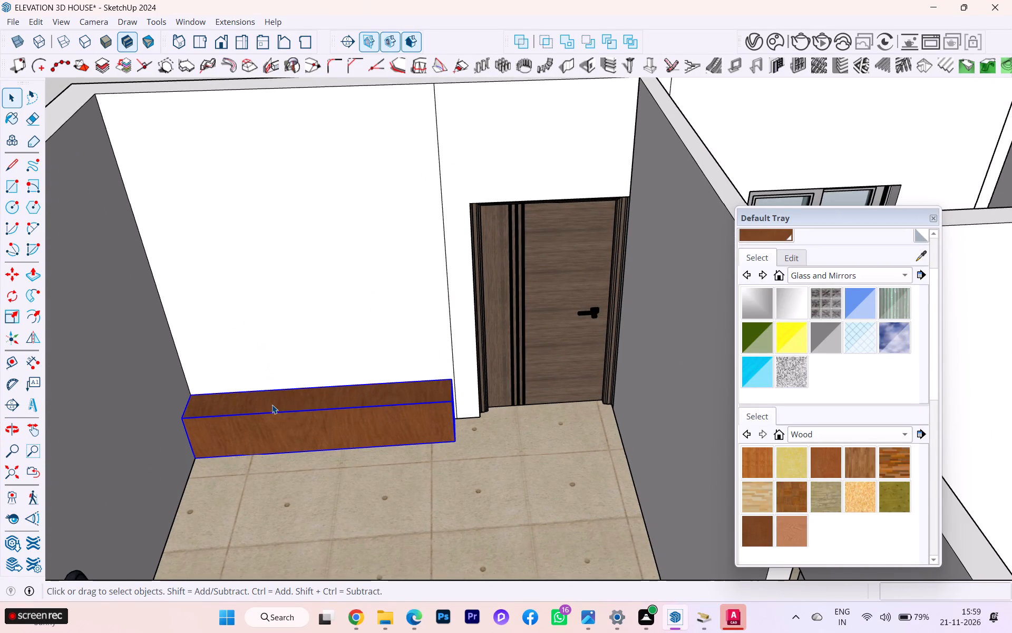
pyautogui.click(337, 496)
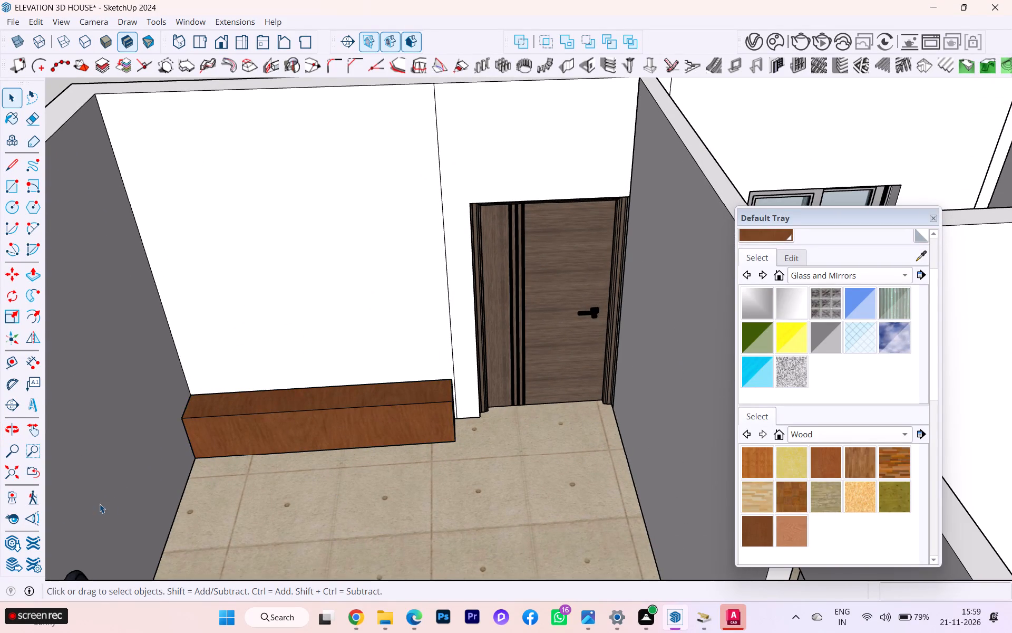
# Search the 3D Warehouse for TV UNIT models.
pyautogui.click(0, 542)
pyautogui.click(18, 543)
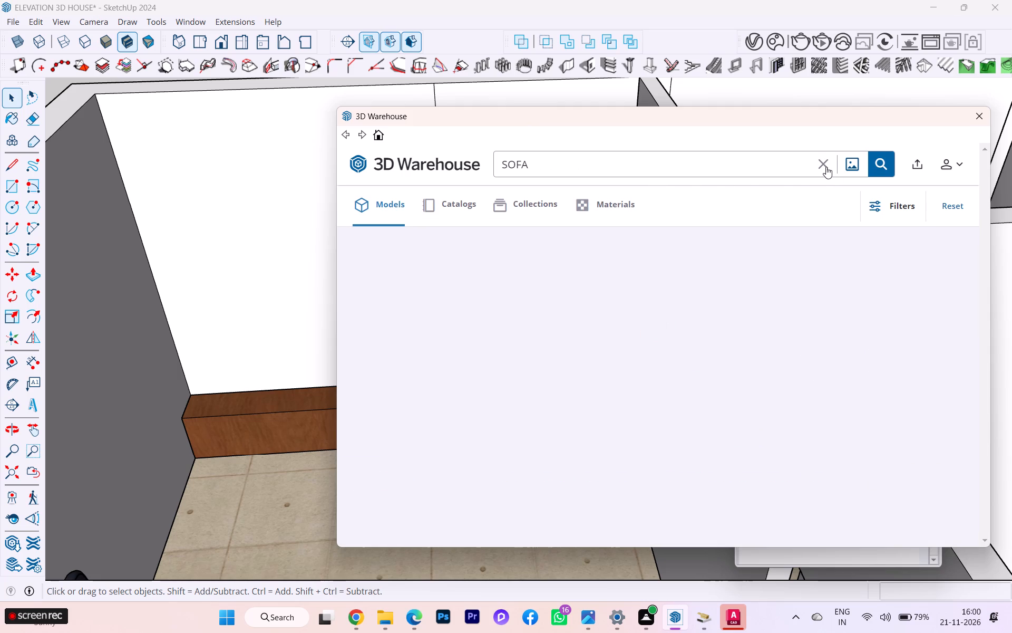
pyautogui.click(826, 167)
pyautogui.click(680, 159)
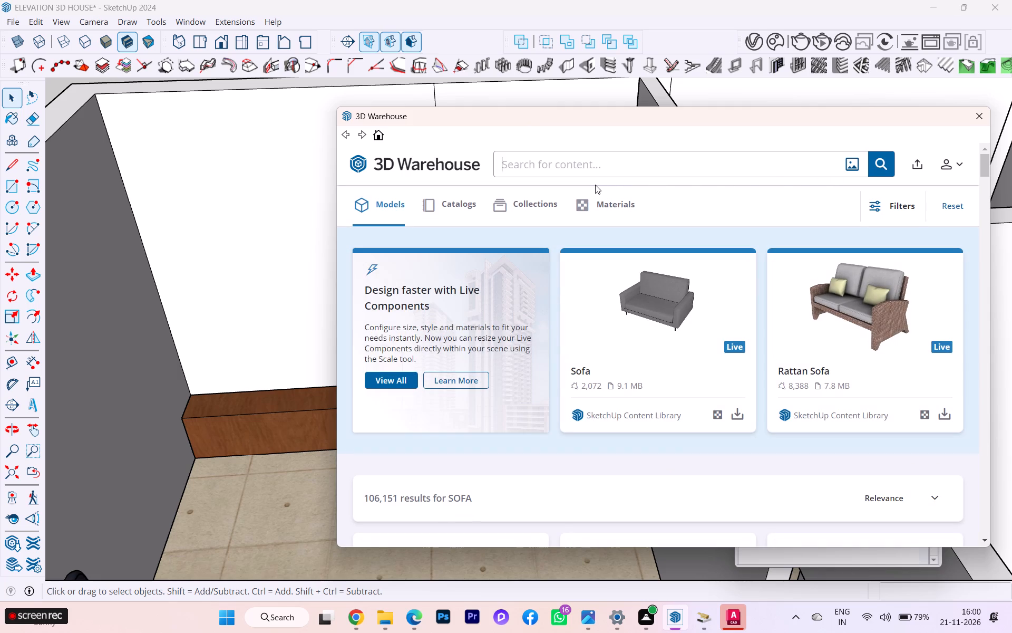
pyautogui.write('TV')
pyautogui.press('space')
pyautogui.write('UNIT')
pyautogui.press('Return')
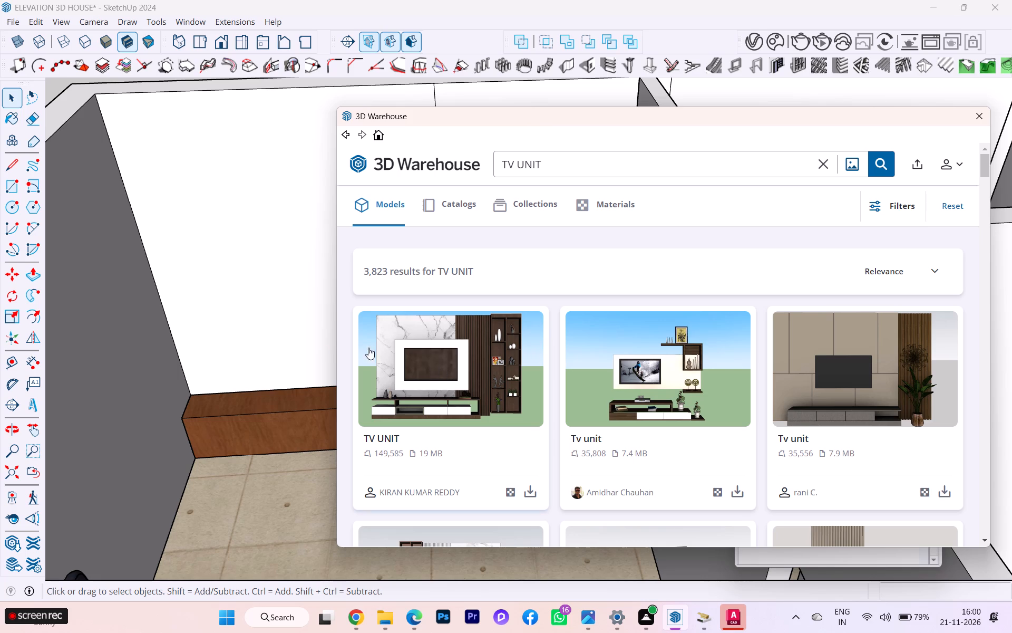
# Delete the low reddish-brown box unit along the wall beside the door.
pyautogui.scroll(-5, 310, 348)
pyautogui.scroll(2, 291, 350)
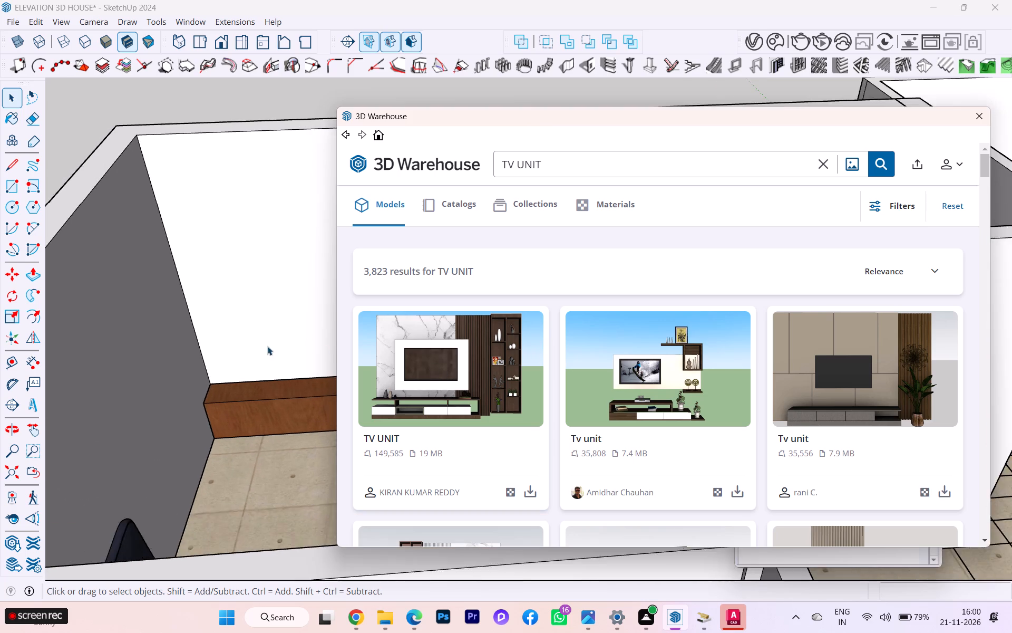
pyautogui.scroll(-3, 266, 346)
pyautogui.scroll(-6, 216, 343)
pyautogui.scroll(2, 291, 368)
pyautogui.click(260, 341)
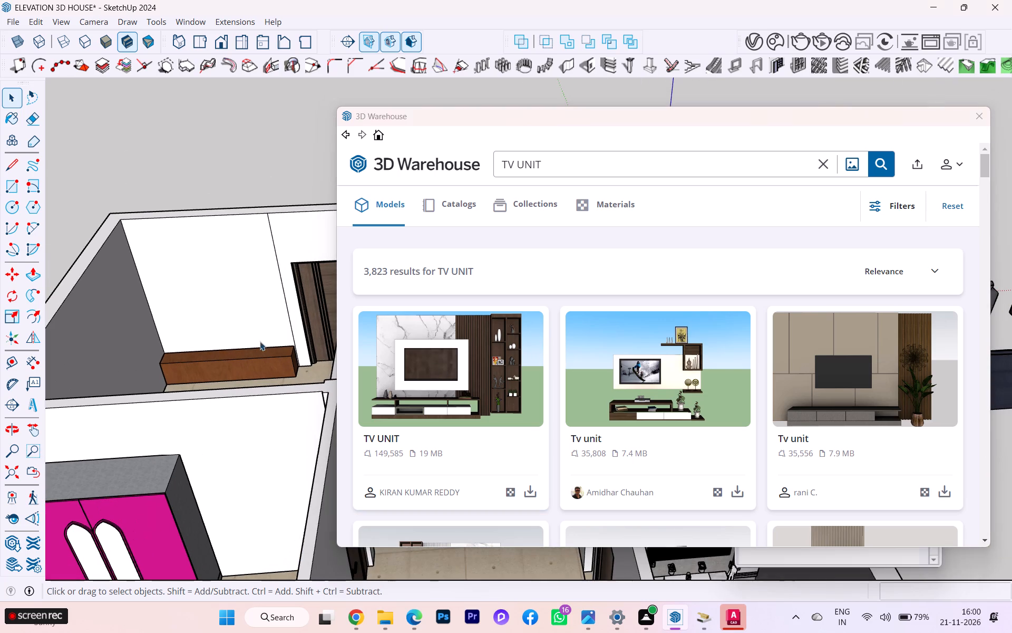
pyautogui.click(242, 365)
pyautogui.rightClick(244, 368)
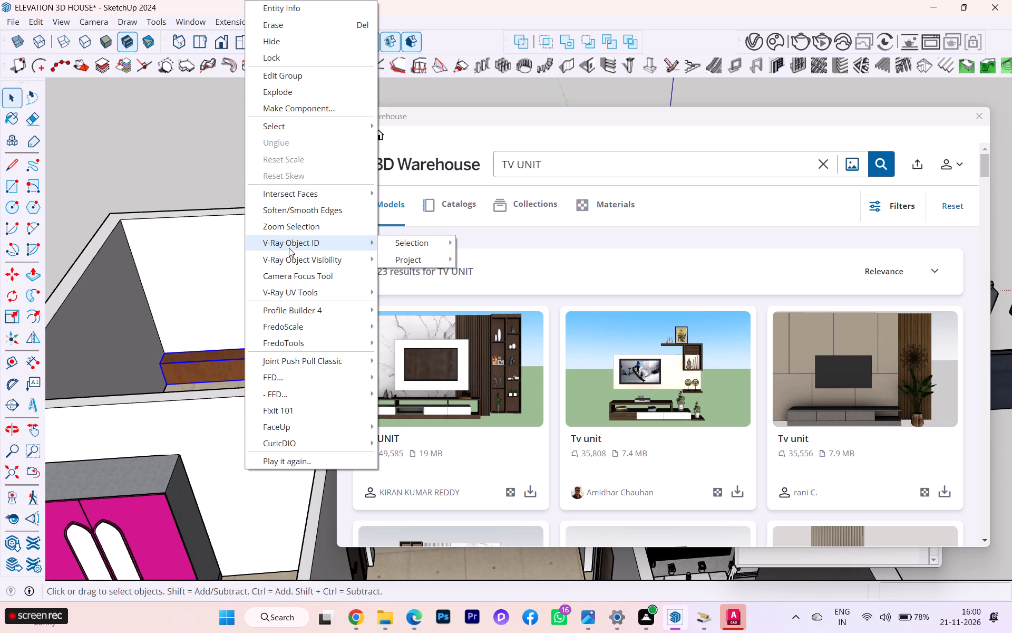
pyautogui.press('Delete')
pyautogui.press('Delete')
pyautogui.click(95, 144)
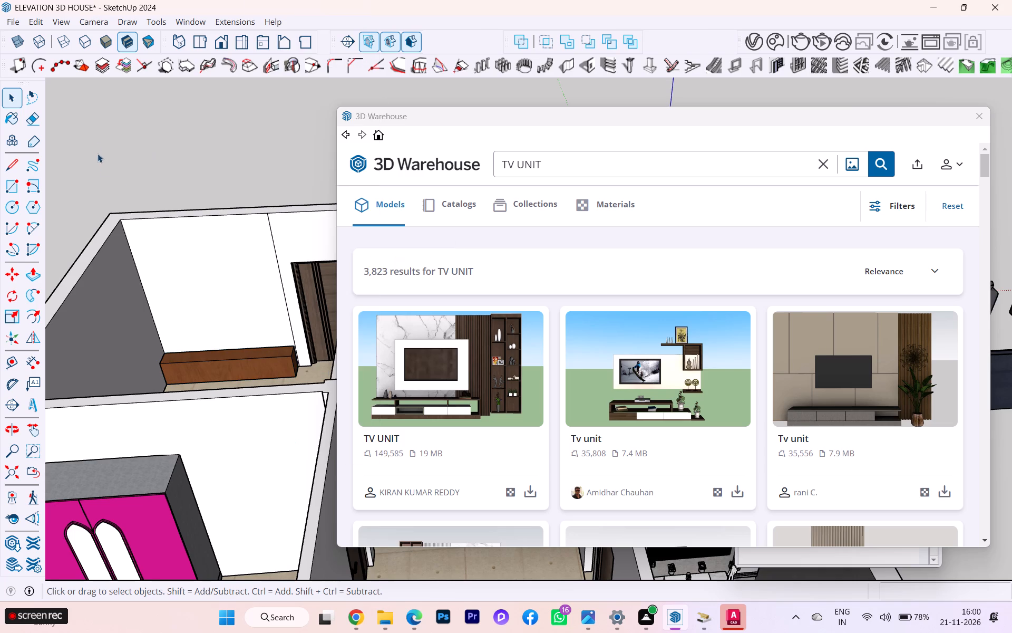
pyautogui.click(223, 348)
pyautogui.click(212, 358)
pyautogui.press('Delete')
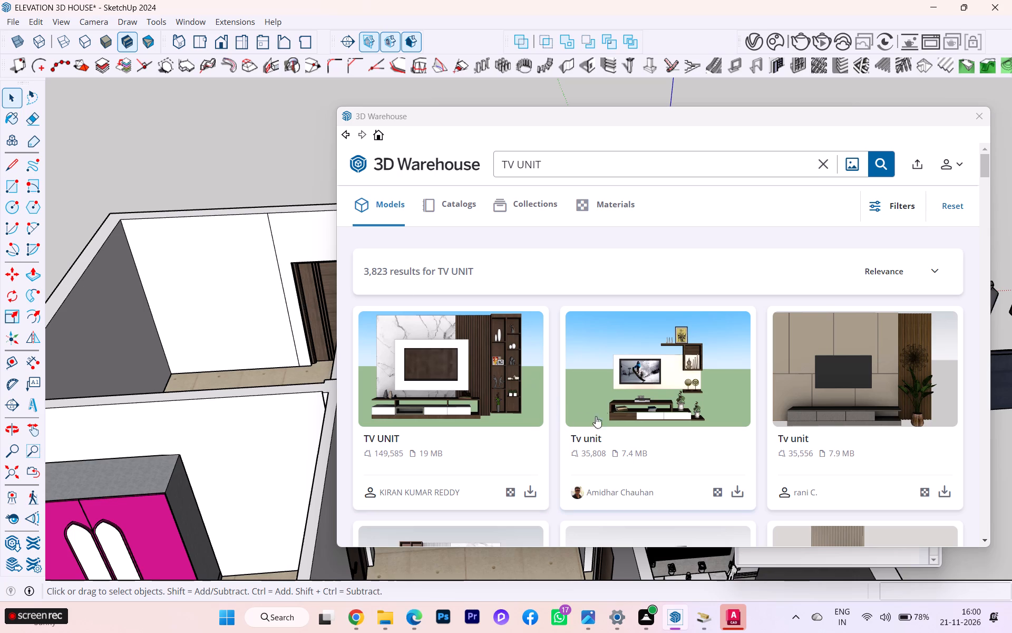
# Download the 18 MB TV UNIT with open side shelving and a marble back panel directly into the house model.
pyautogui.scroll(-2, 825, 456)
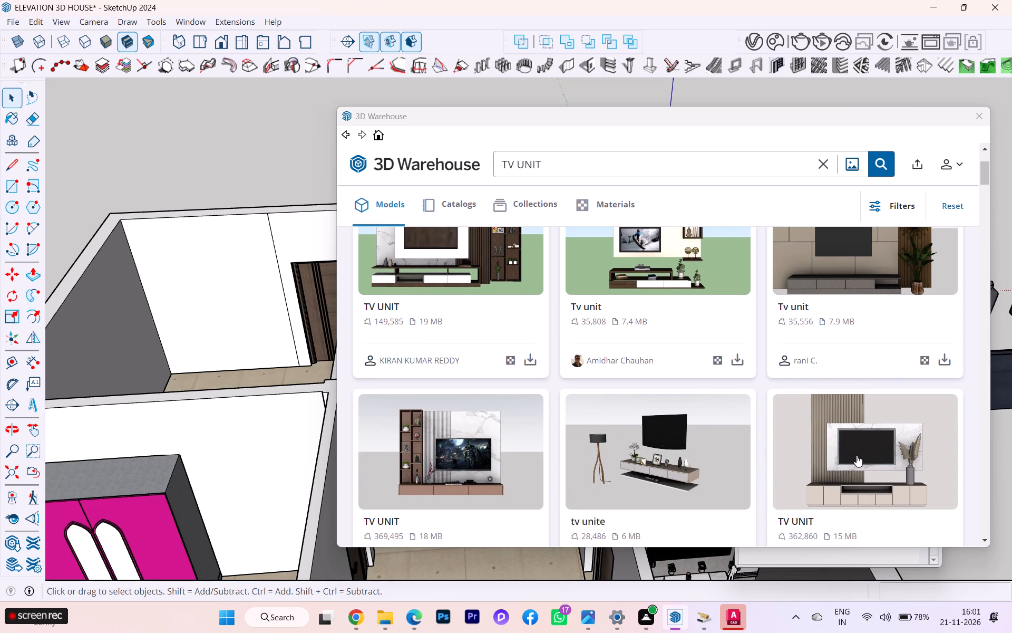
pyautogui.scroll(-2, 864, 459)
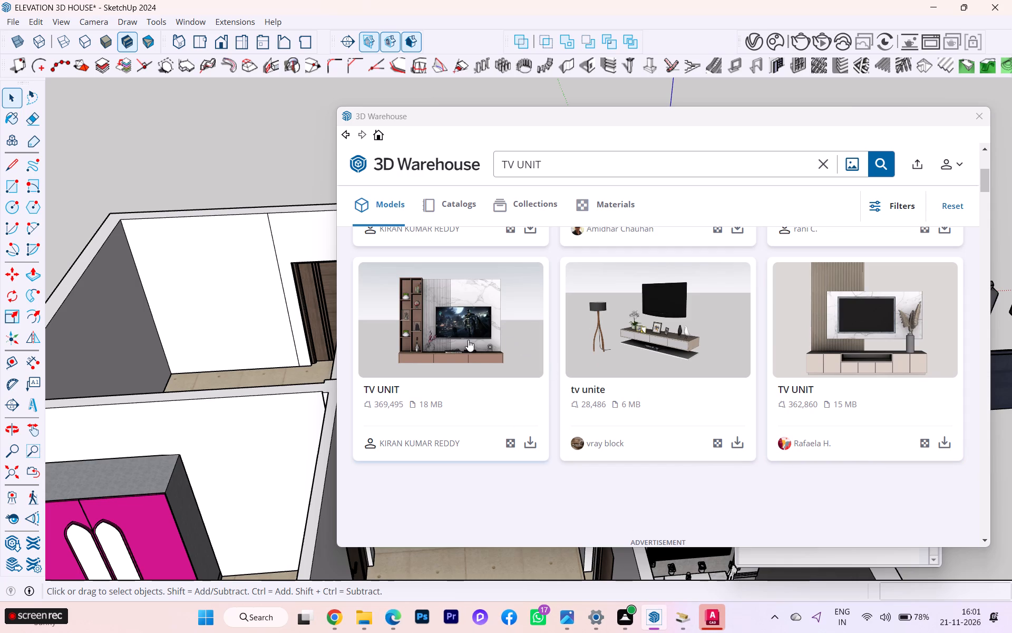
pyautogui.click(527, 440)
pyautogui.click(611, 342)
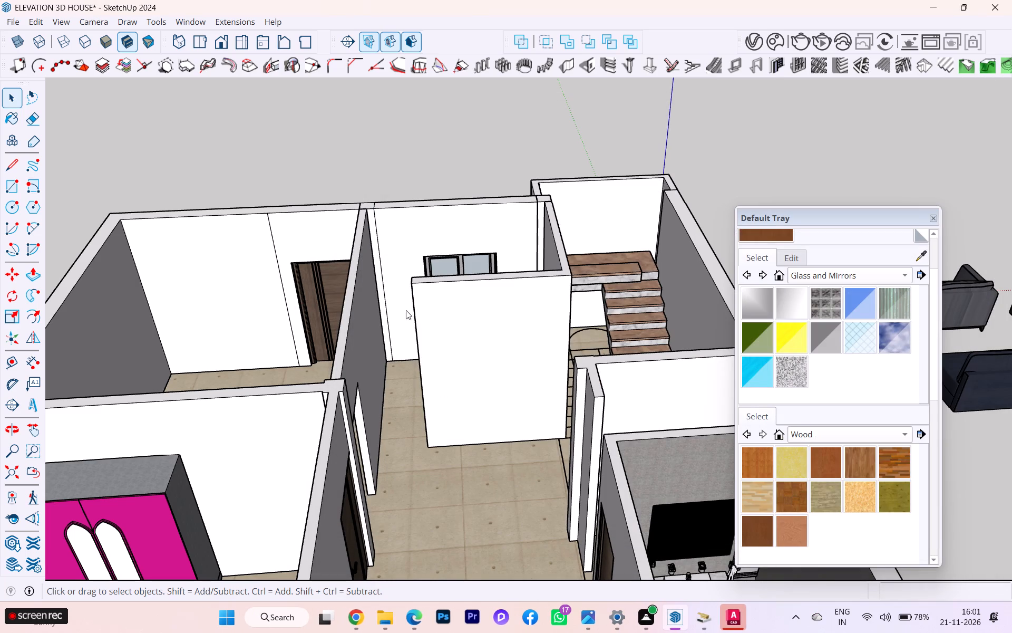
# Place the downloaded TV unit on the floor of the room with the wooden door, near the door wall.
pyautogui.scroll(-2, 428, 336)
pyautogui.scroll(-3, 370, 374)
pyautogui.scroll(-3, 449, 366)
pyautogui.scroll(-5, 350, 352)
pyautogui.scroll(1, 339, 333)
pyautogui.scroll(-4, 339, 333)
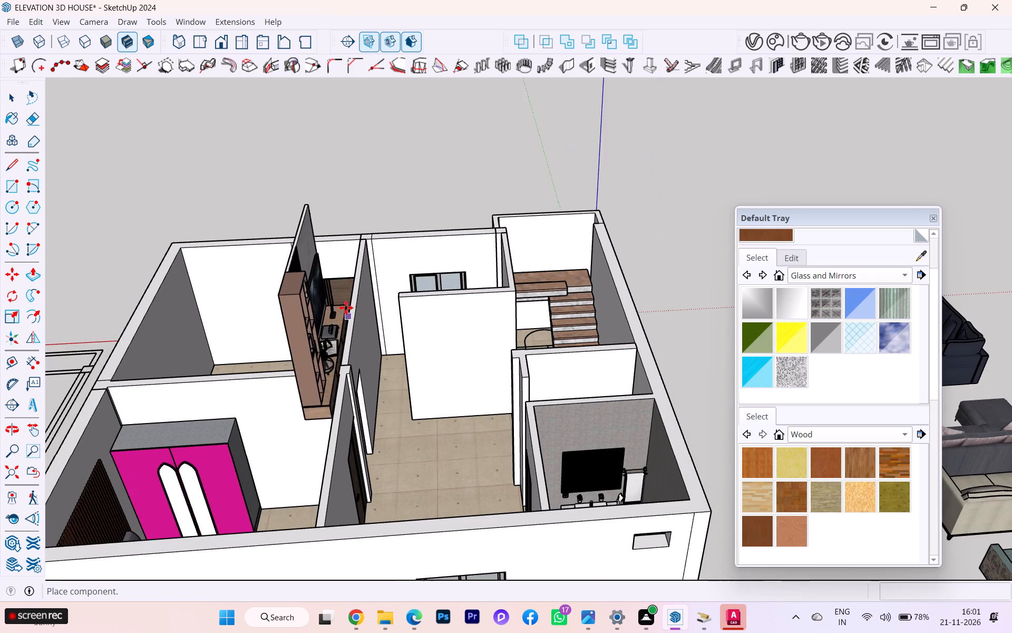
pyautogui.scroll(3, 285, 281)
pyautogui.scroll(4, 295, 324)
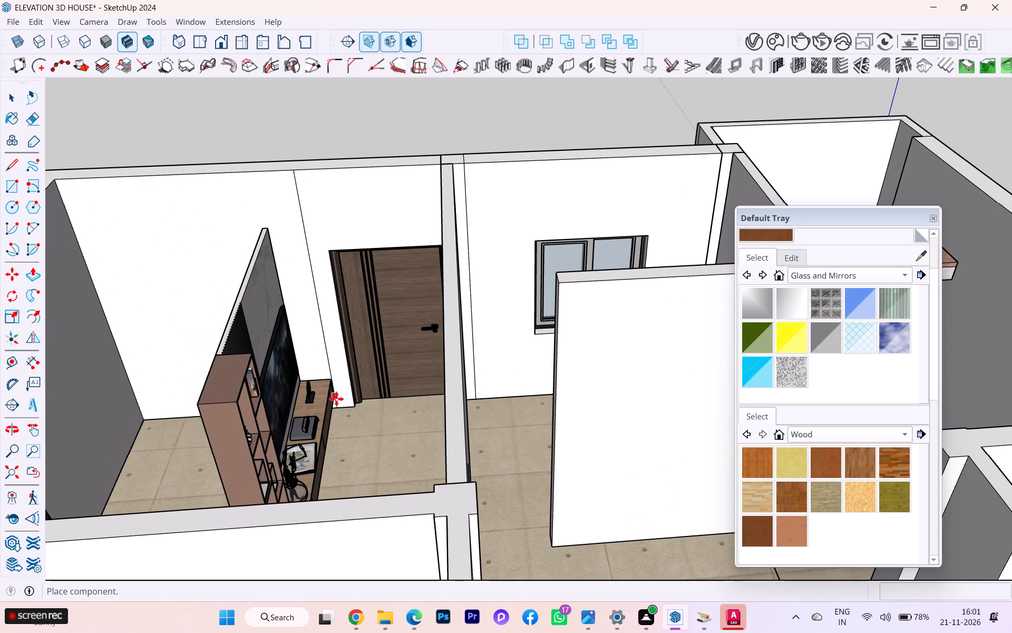
pyautogui.click(336, 401)
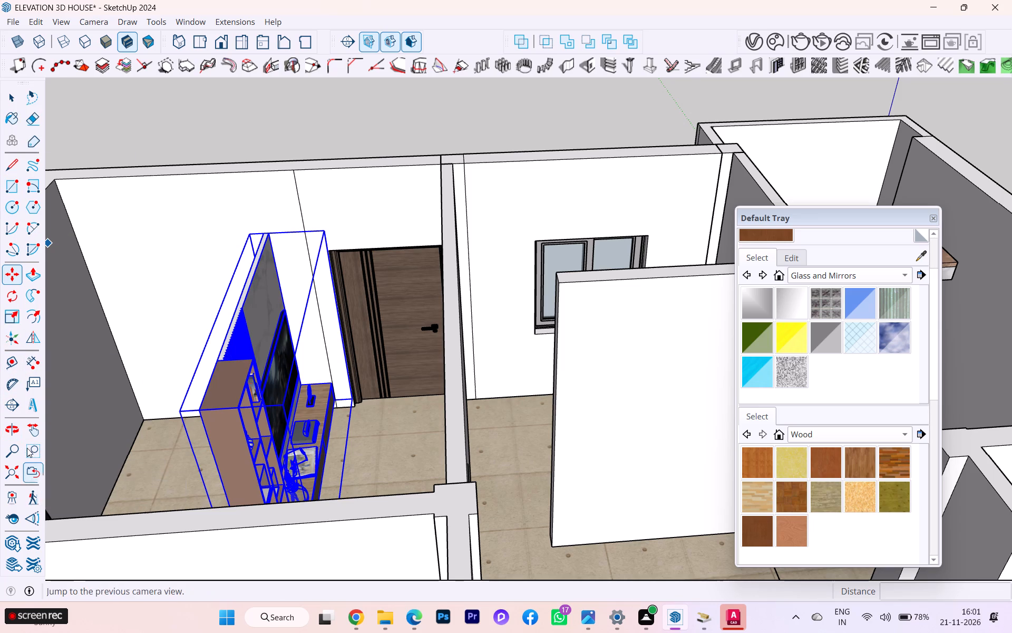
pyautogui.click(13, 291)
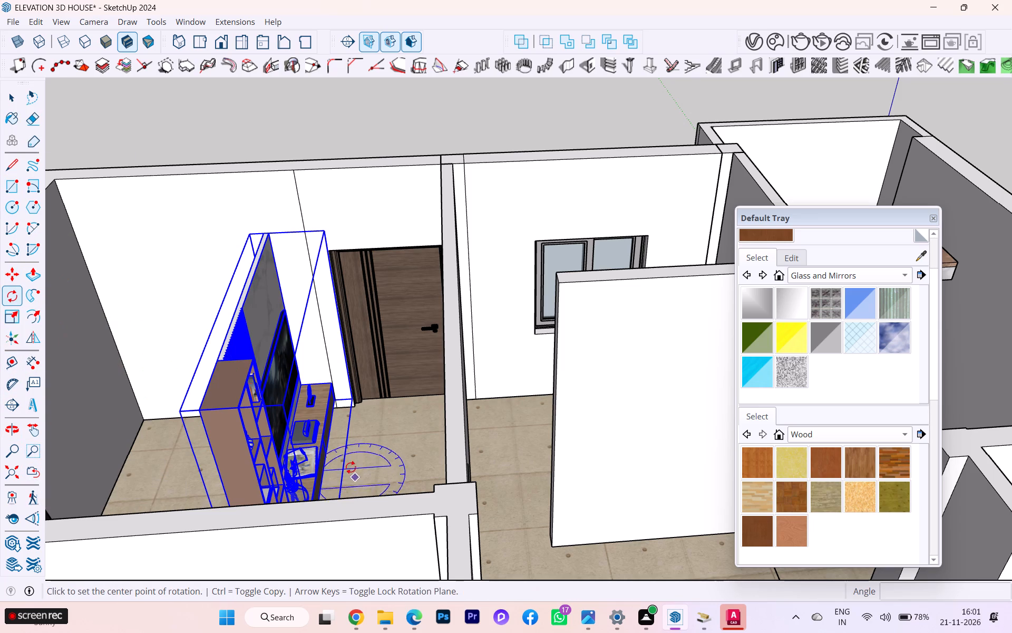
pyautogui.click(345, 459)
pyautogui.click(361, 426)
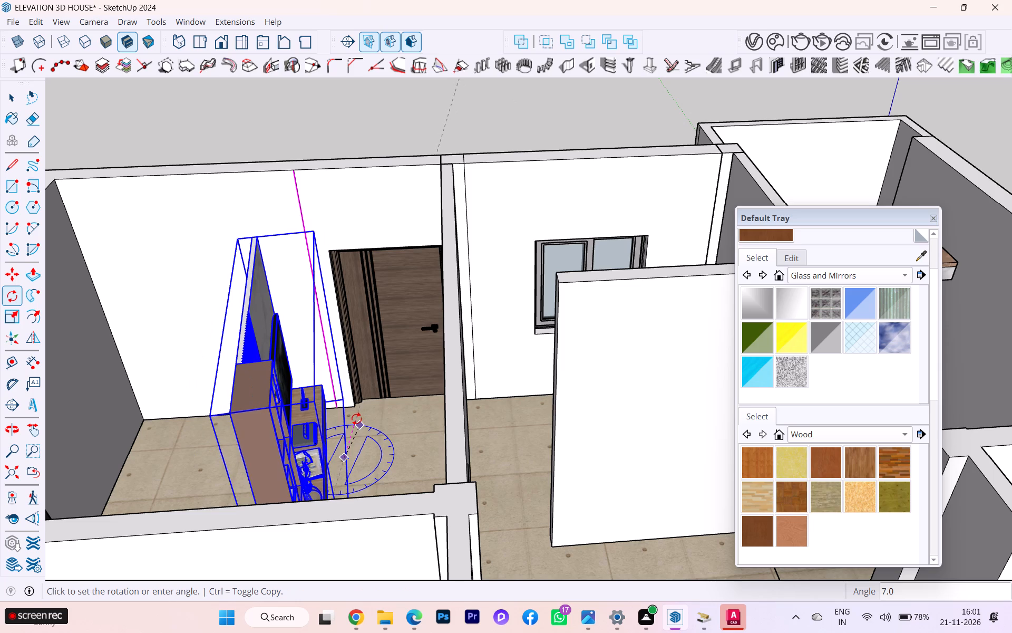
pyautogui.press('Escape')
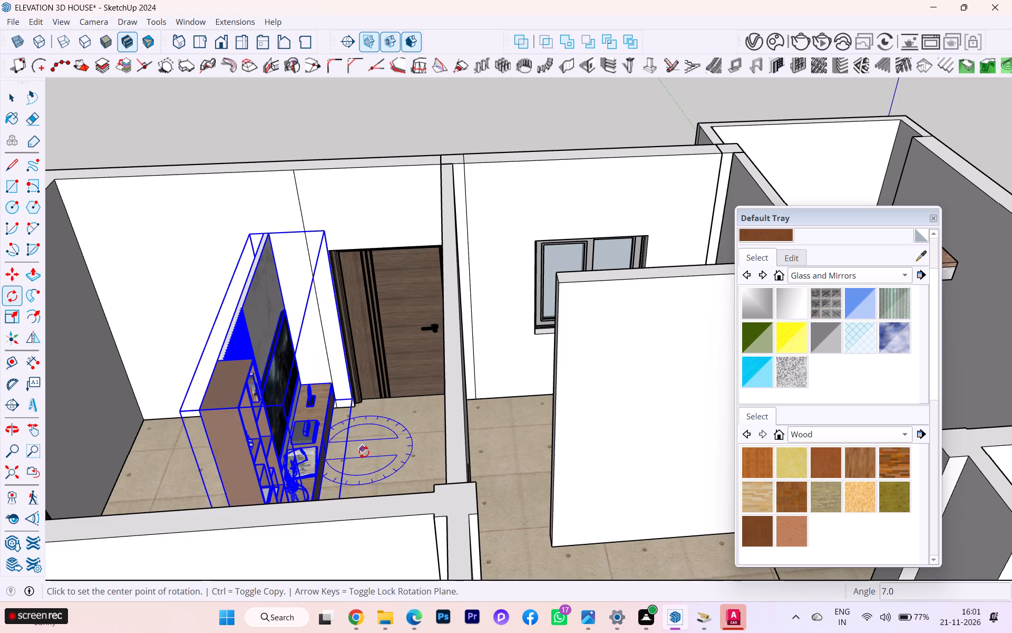
# Rotate the TV unit 90 degrees on the floor plane so its back faces the door wall, and clear the selection.
pyautogui.click(350, 468)
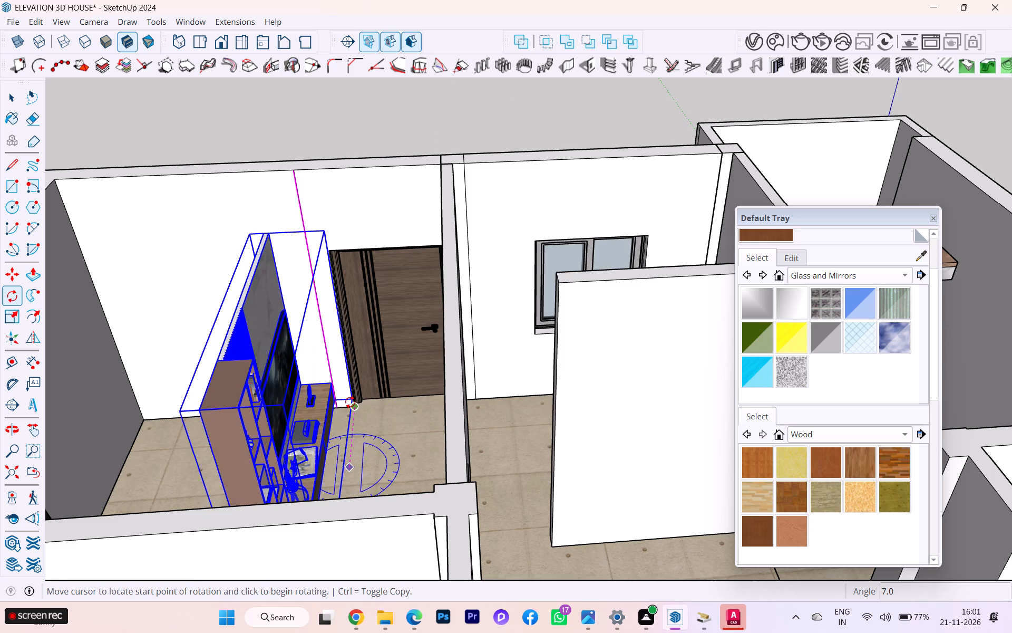
pyautogui.click(350, 402)
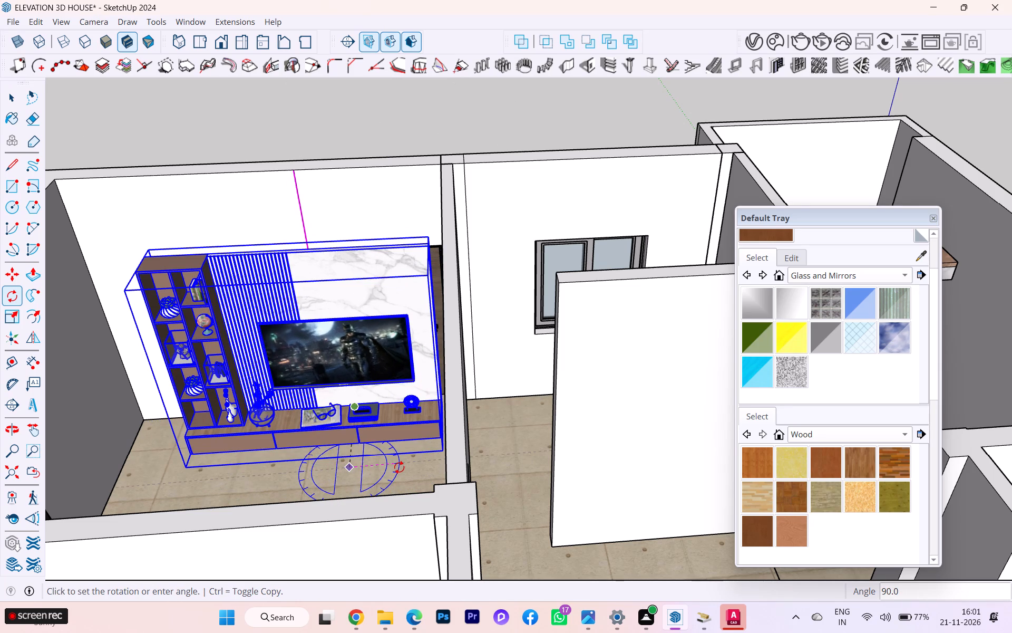
pyautogui.write('90')
pyautogui.press('Return')
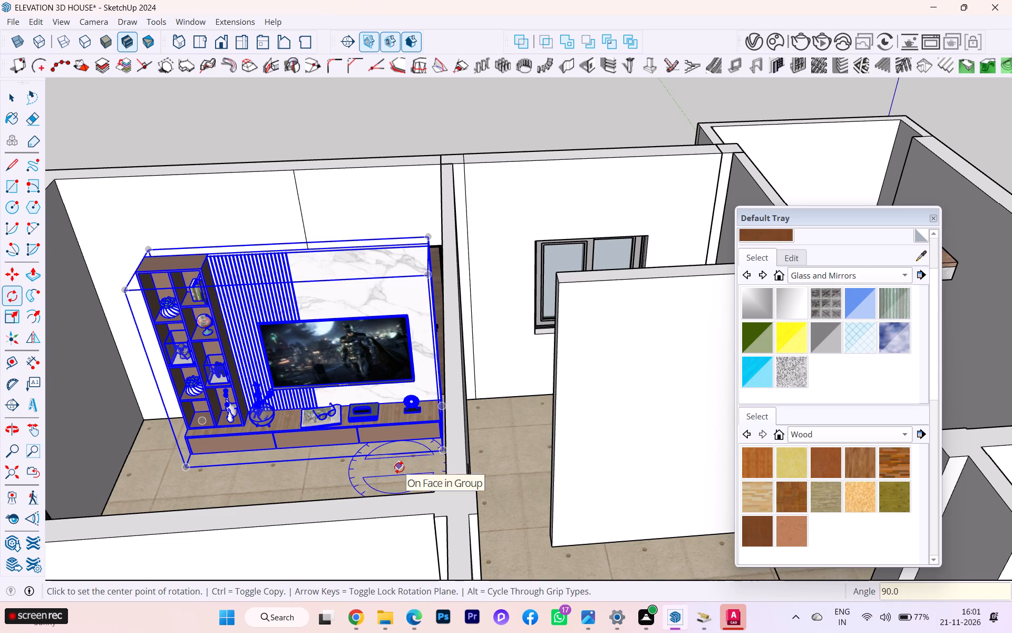
pyautogui.click(13, 102)
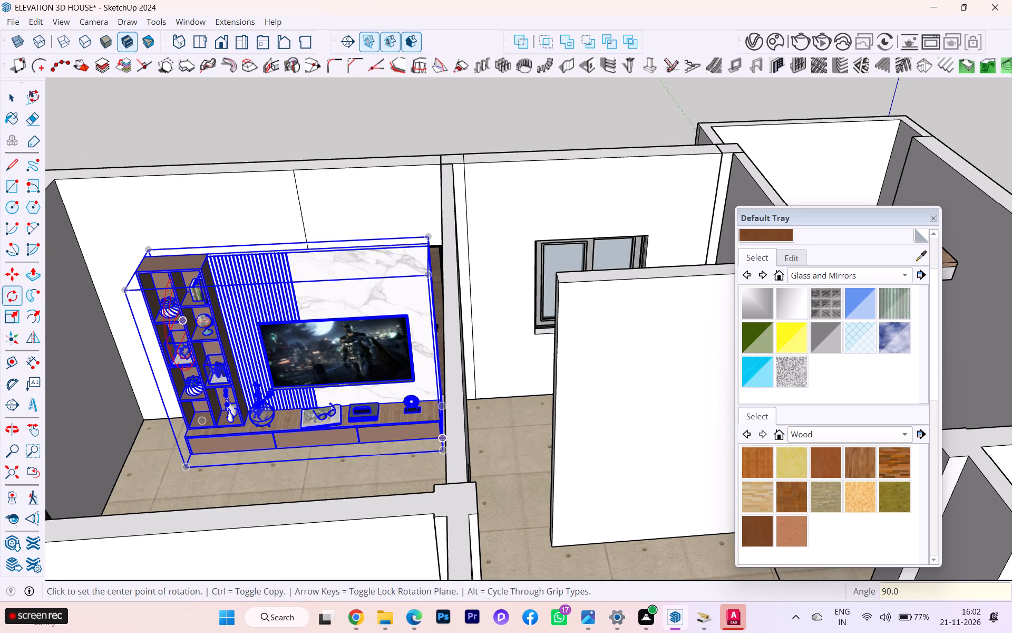
pyautogui.click(11, 110)
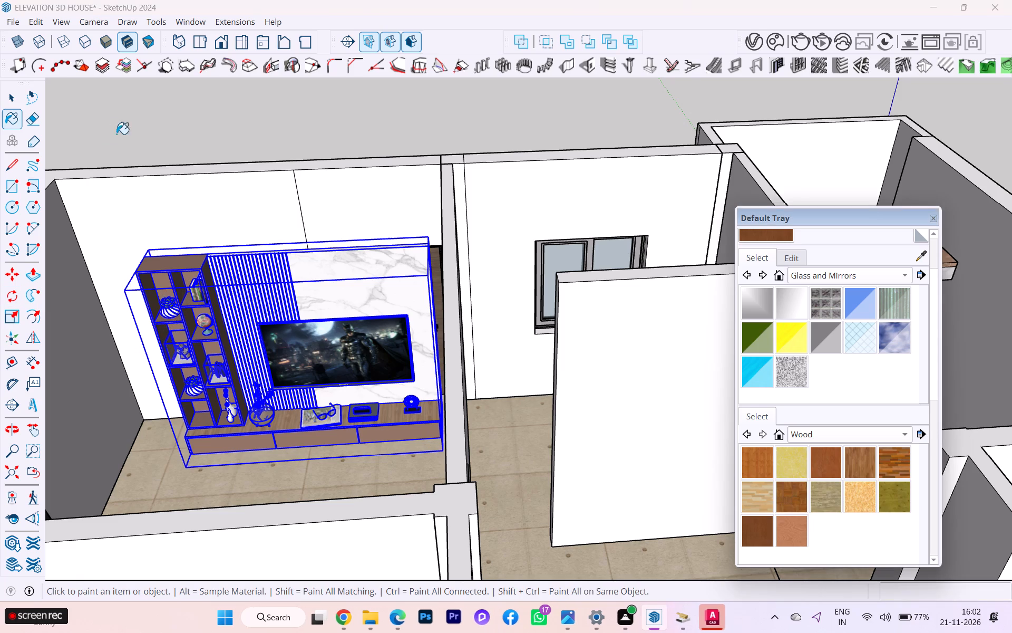
pyautogui.scroll(-2, 189, 147)
pyautogui.click(14, 91)
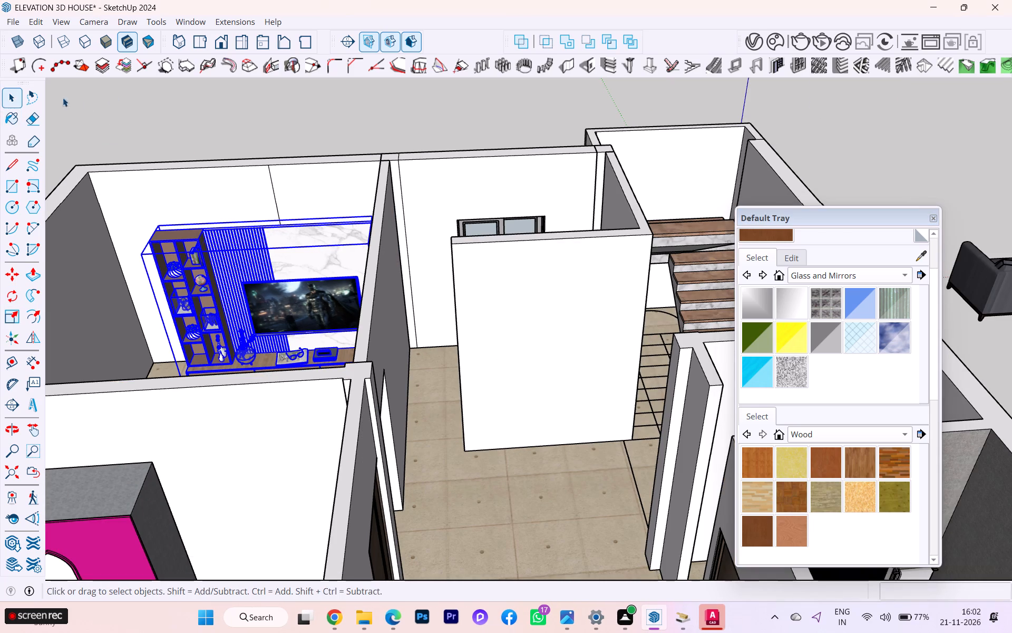
pyautogui.click(110, 112)
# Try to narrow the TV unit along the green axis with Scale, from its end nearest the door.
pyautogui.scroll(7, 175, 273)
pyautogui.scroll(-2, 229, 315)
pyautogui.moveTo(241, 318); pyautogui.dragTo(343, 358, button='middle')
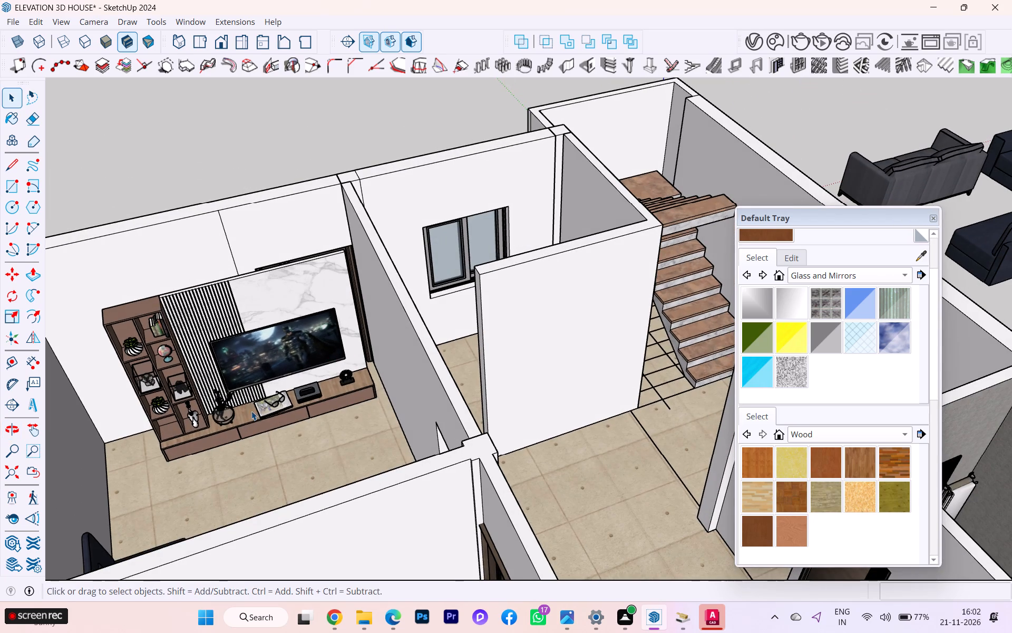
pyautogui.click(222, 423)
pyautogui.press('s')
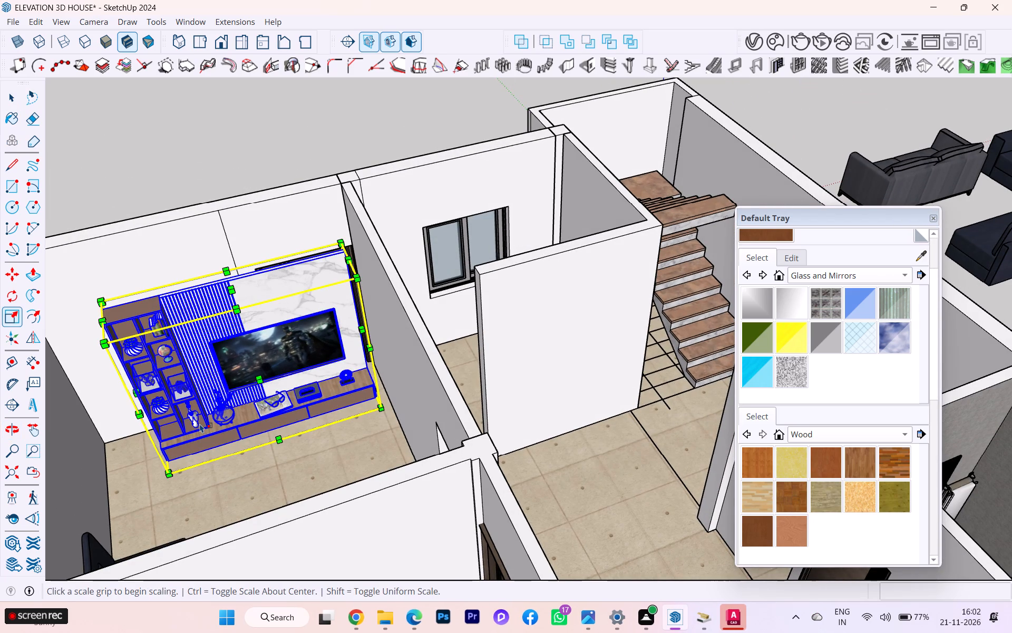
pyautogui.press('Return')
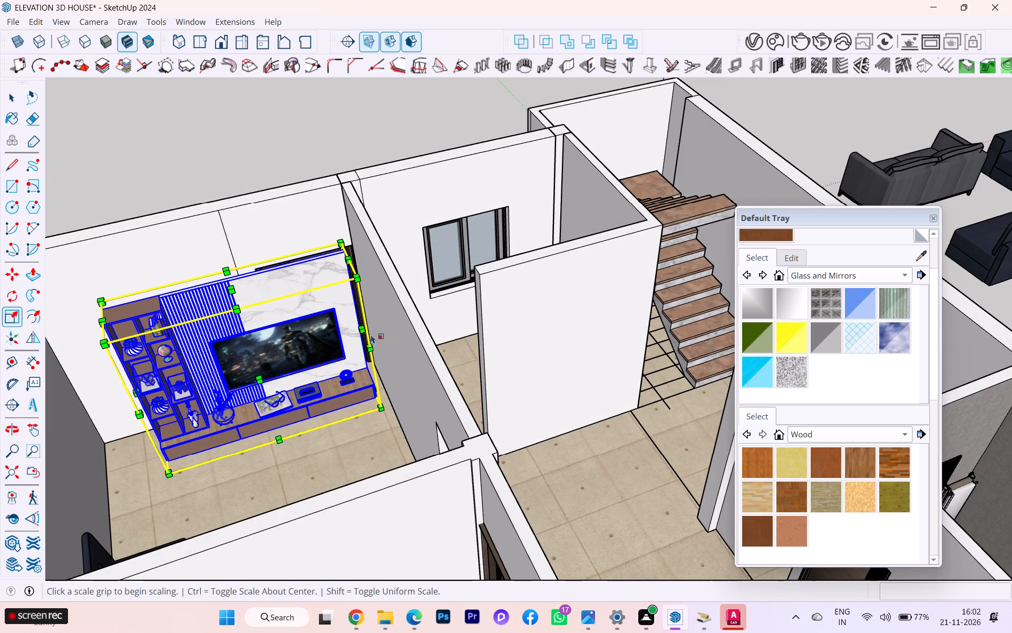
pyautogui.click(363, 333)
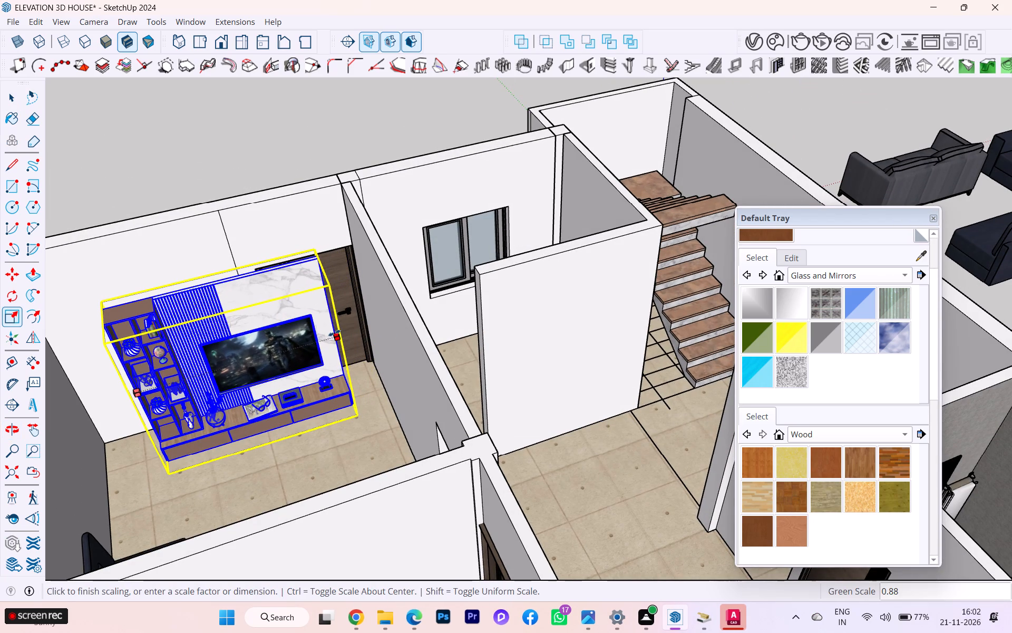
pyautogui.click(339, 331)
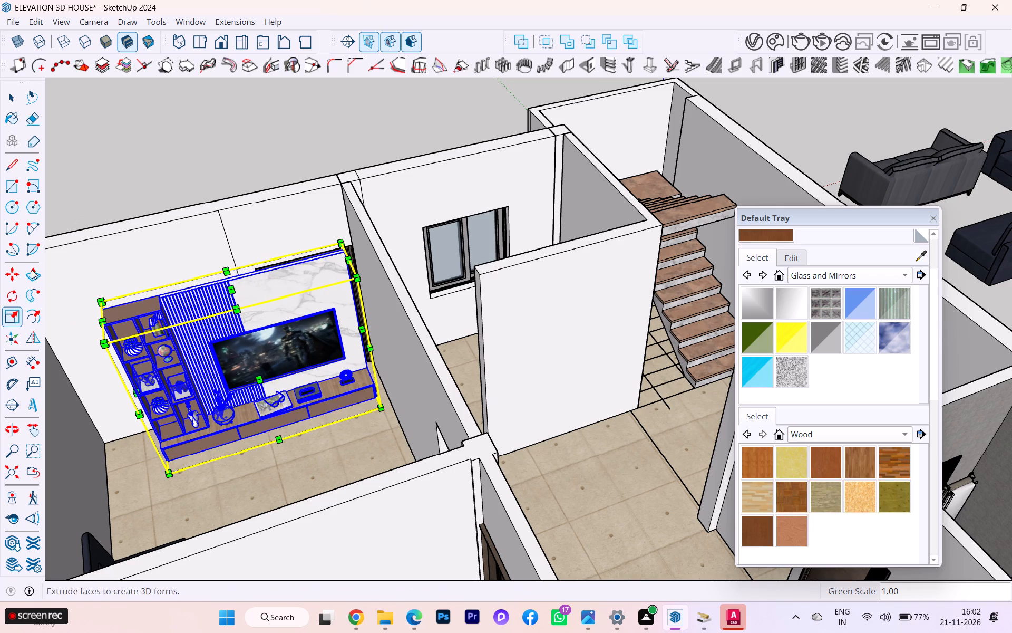
# Move the TV unit along the door wall, away from the wooden door, until its shelving end meets the room corner.
pyautogui.click(8, 281)
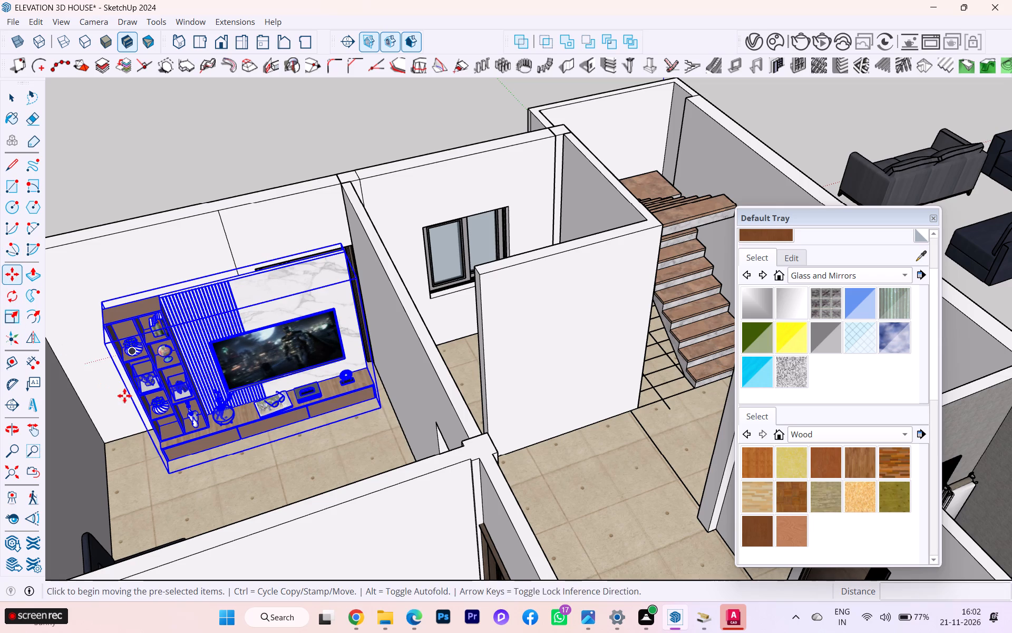
pyautogui.click(172, 459)
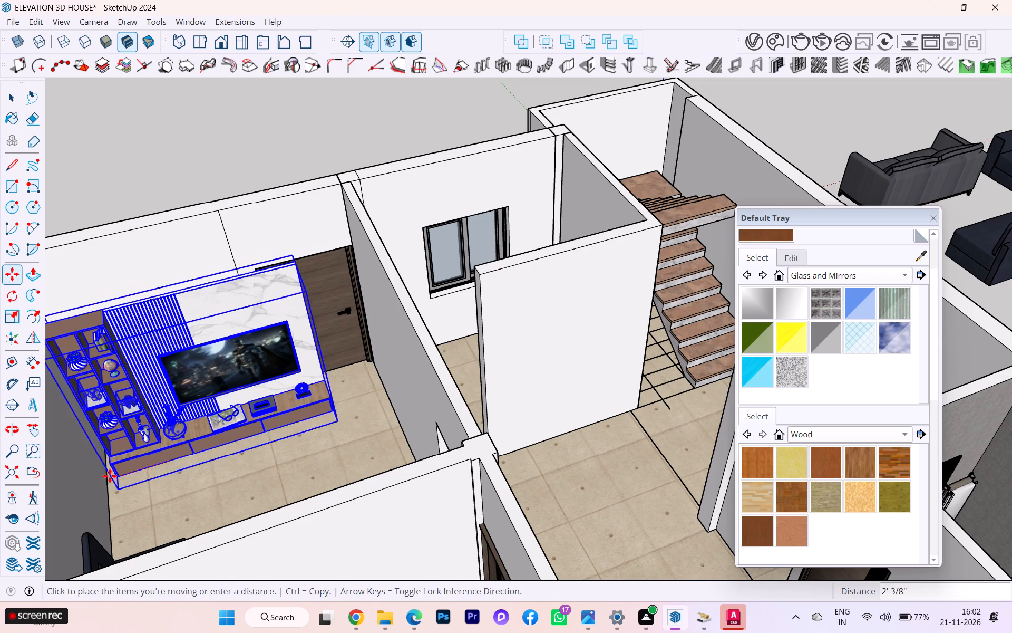
pyautogui.click(104, 485)
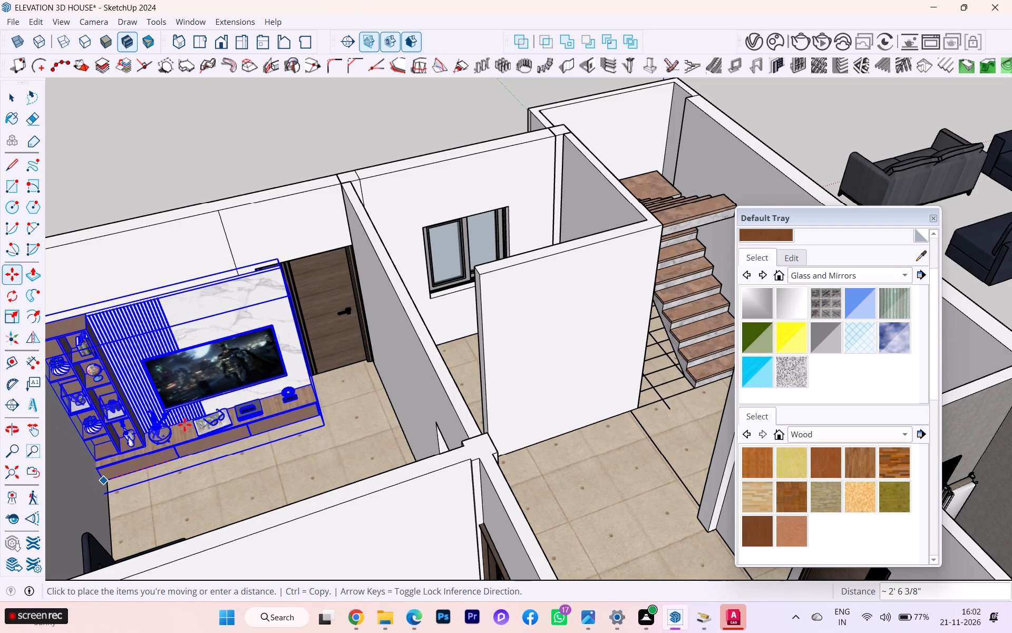
pyautogui.scroll(2, 75, 505)
pyautogui.click(109, 481)
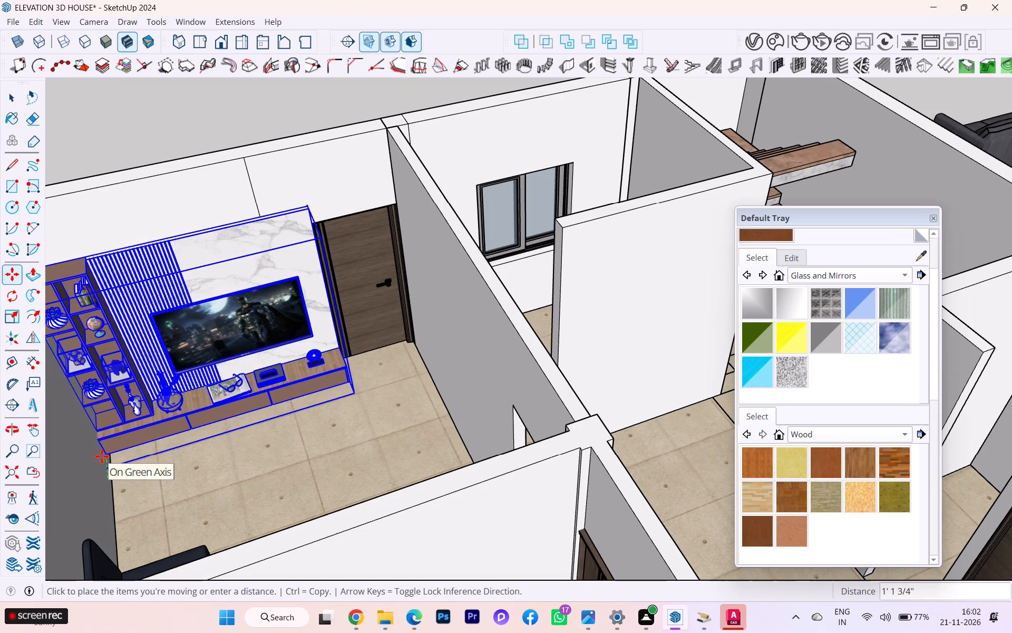
pyautogui.click(102, 456)
# Scale the TV unit to about 0.87 along the green axis from its door-side end, clearing the wooden door.
pyautogui.moveTo(323, 433); pyautogui.dragTo(162, 463, button='middle')
pyautogui.scroll(-1, 407, 373)
pyautogui.moveTo(372, 387); pyautogui.dragTo(340, 397, button='middle')
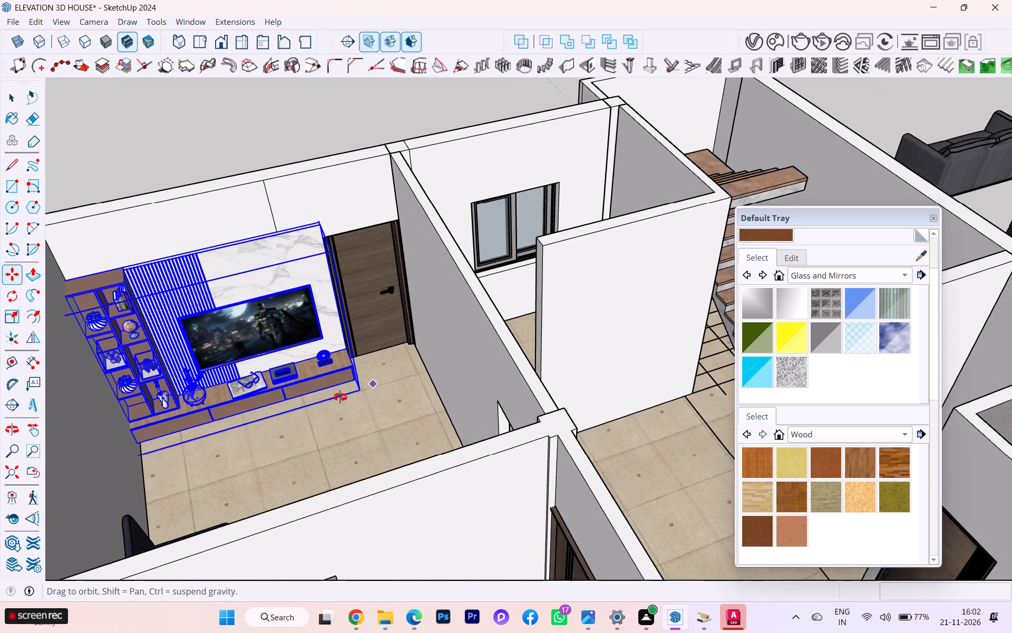
pyautogui.moveTo(340, 397); pyautogui.dragTo(271, 392, button='middle')
pyautogui.scroll(7, 409, 268)
pyautogui.scroll(-1, 417, 275)
pyautogui.scroll(7, 417, 275)
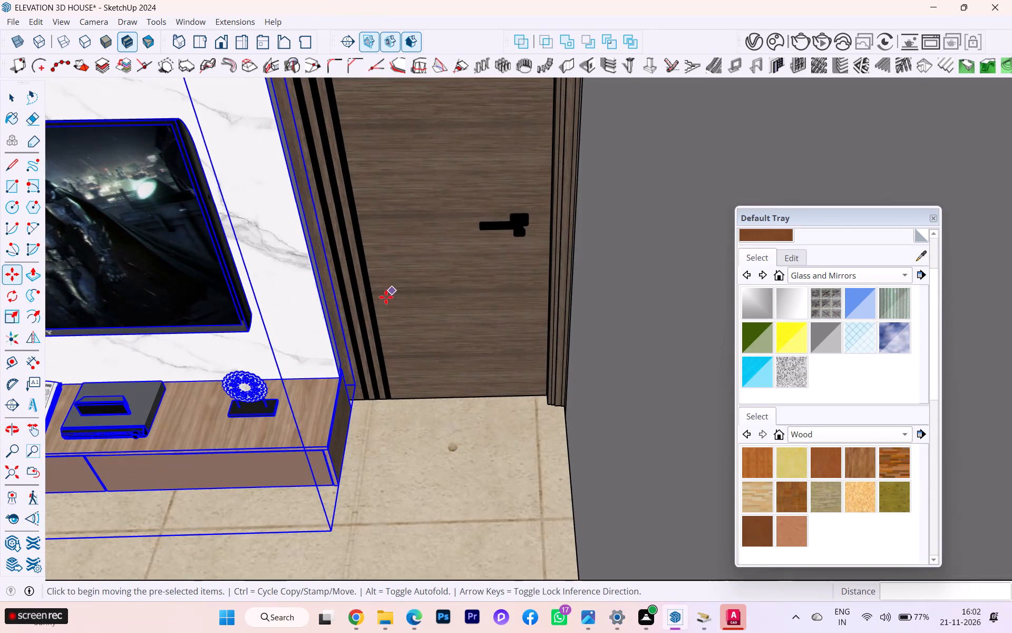
pyautogui.scroll(-6, 383, 320)
pyautogui.scroll(1, 413, 349)
pyautogui.scroll(-2, 414, 349)
pyautogui.scroll(1, 440, 355)
pyautogui.scroll(-1, 441, 355)
pyautogui.scroll(1, 442, 356)
pyautogui.scroll(-3, 442, 356)
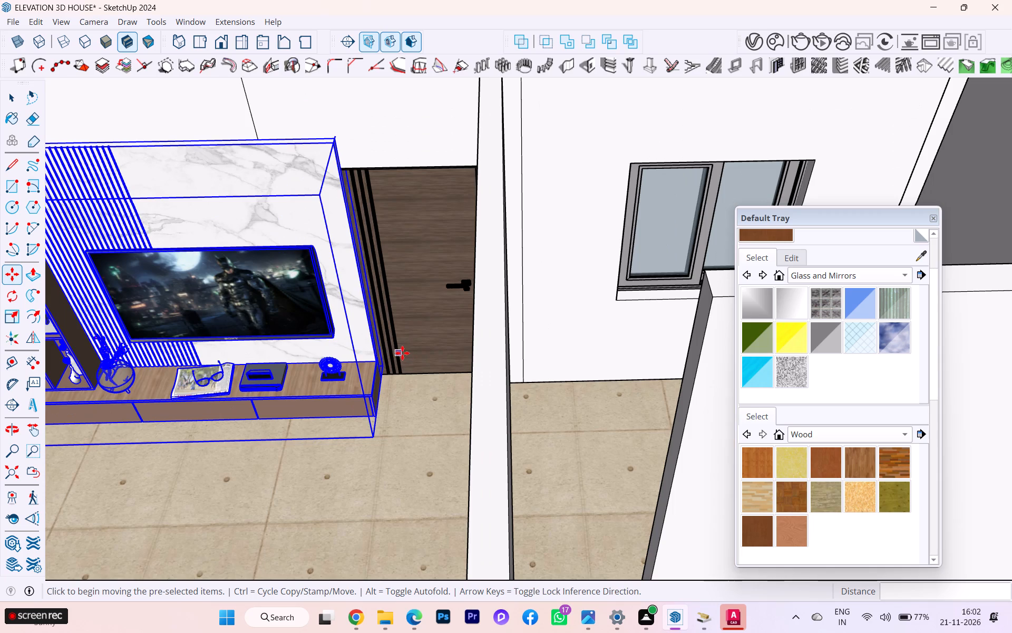
pyautogui.scroll(-3, 386, 352)
pyautogui.moveTo(404, 353); pyautogui.dragTo(465, 349, button='middle')
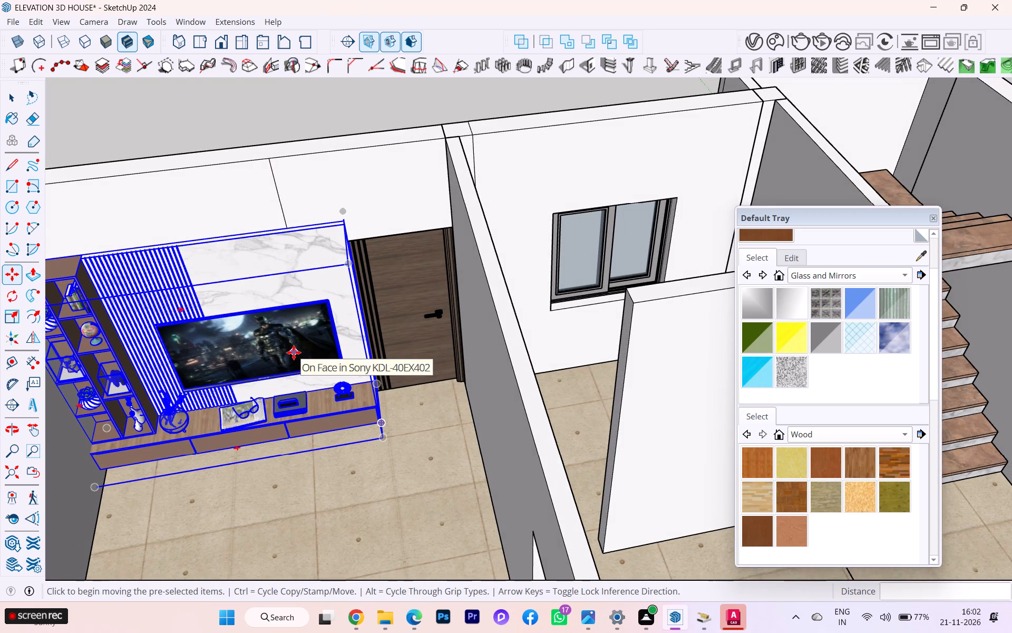
pyautogui.press('s')
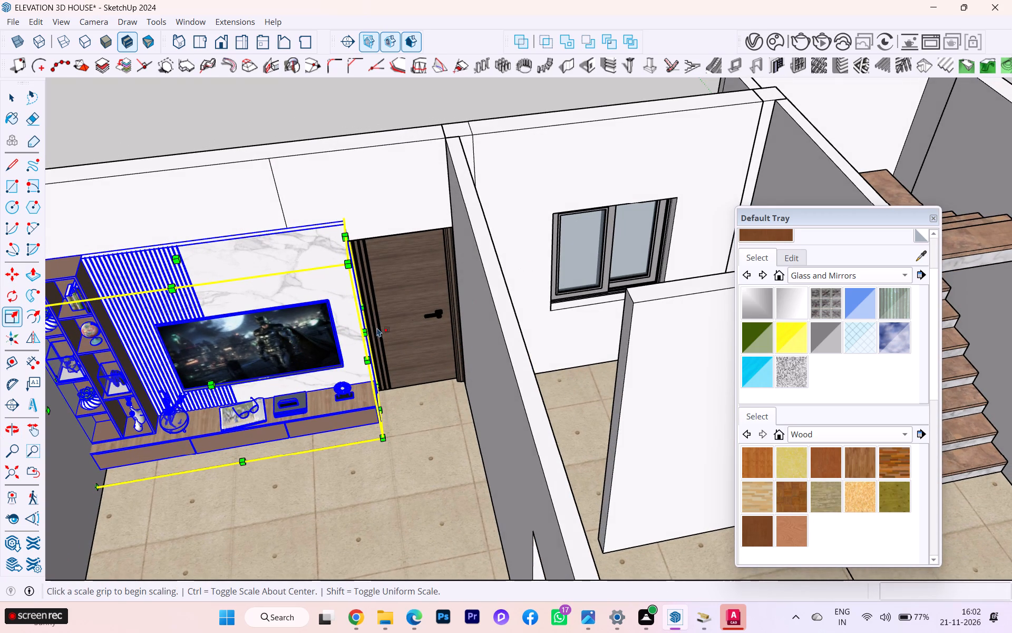
pyautogui.click(362, 333)
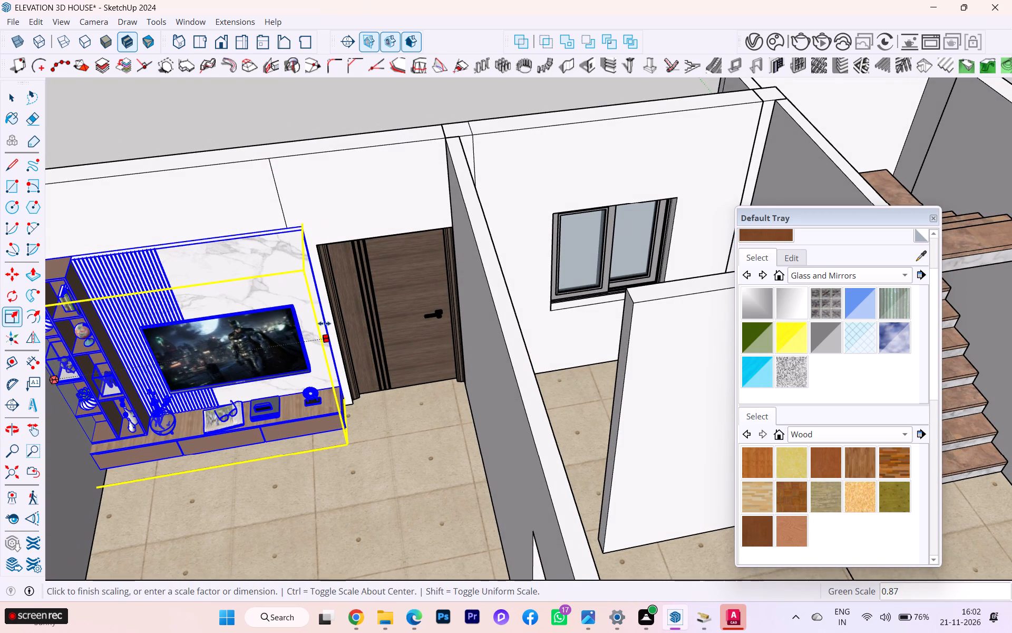
pyautogui.click(324, 323)
# Lower the TV unit about 4 7/8" from its bottom back corner so its cabinet sits on the room floor.
pyautogui.scroll(-3, 412, 318)
pyautogui.scroll(1, 415, 319)
pyautogui.scroll(-1, 415, 319)
pyautogui.scroll(1, 384, 345)
pyautogui.scroll(-1, 384, 345)
pyautogui.scroll(2, 384, 346)
pyautogui.moveTo(361, 394); pyautogui.dragTo(333, 404, button='middle')
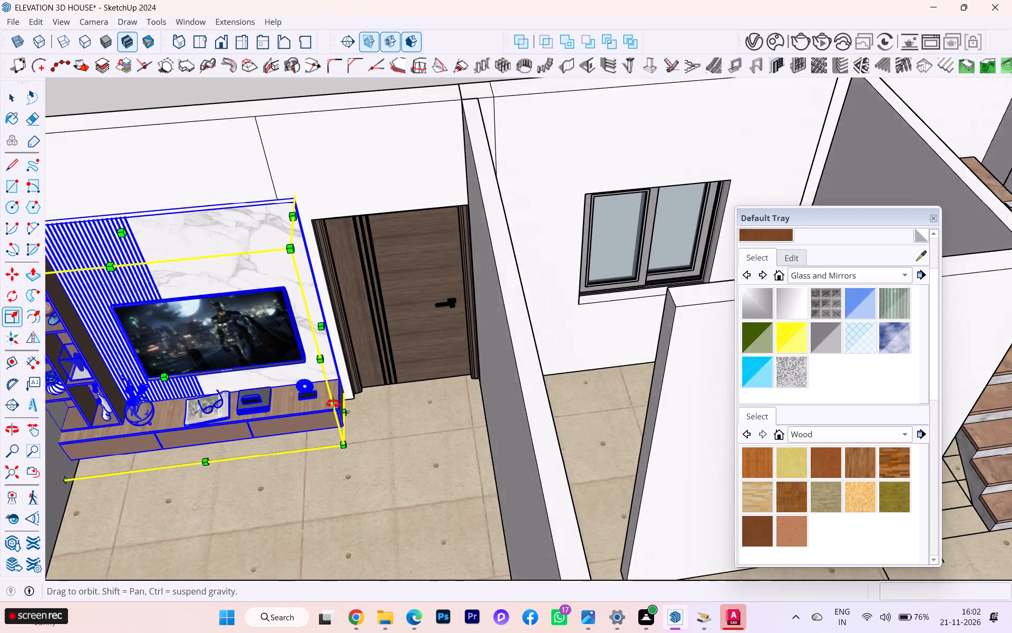
pyautogui.moveTo(333, 404); pyautogui.dragTo(306, 415, button='middle')
pyautogui.scroll(3, 403, 376)
pyautogui.scroll(-4, 403, 376)
pyautogui.scroll(2, 403, 376)
pyautogui.scroll(-1, 383, 383)
pyautogui.scroll(5, 383, 383)
pyautogui.scroll(-1, 383, 383)
pyautogui.scroll(6, 383, 383)
pyautogui.scroll(-1, 329, 382)
pyautogui.moveTo(322, 382); pyautogui.dragTo(266, 371, button='middle')
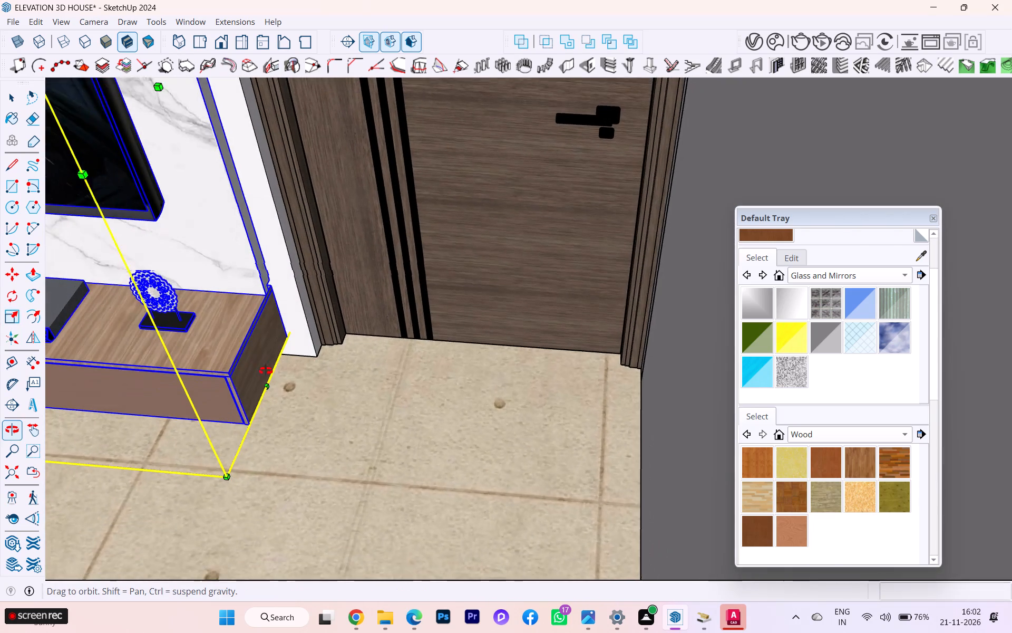
pyautogui.moveTo(266, 371); pyautogui.dragTo(247, 365, button='middle')
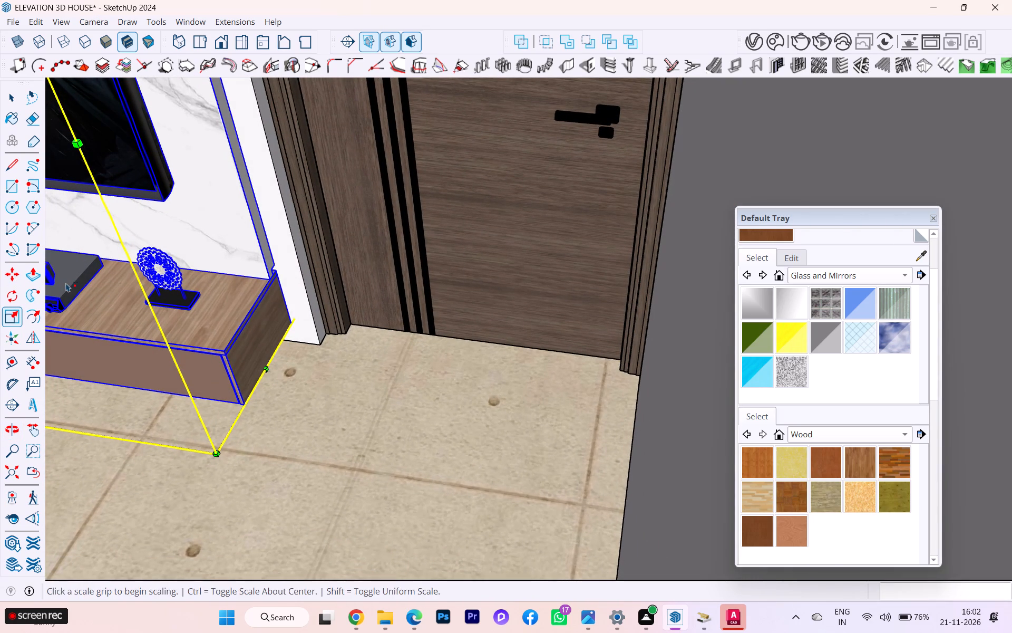
pyautogui.click(2, 280)
pyautogui.click(293, 324)
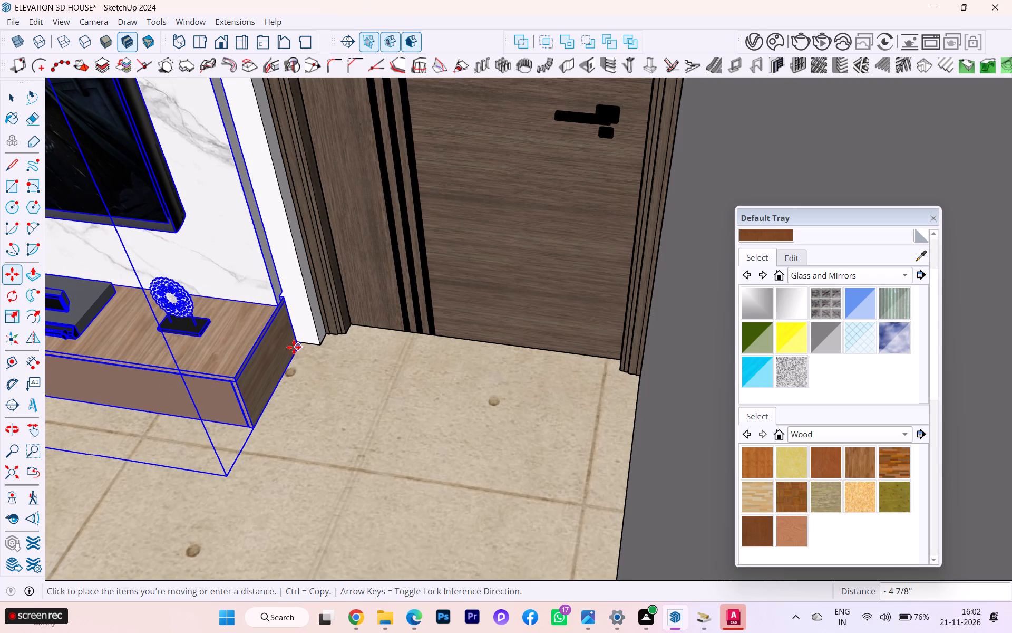
pyautogui.click(294, 347)
# Bring the whole model back into view and clear the TV unit selection.
pyautogui.scroll(-5, 363, 328)
pyautogui.scroll(-3, 476, 342)
pyautogui.scroll(1, 475, 342)
pyautogui.scroll(-3, 475, 342)
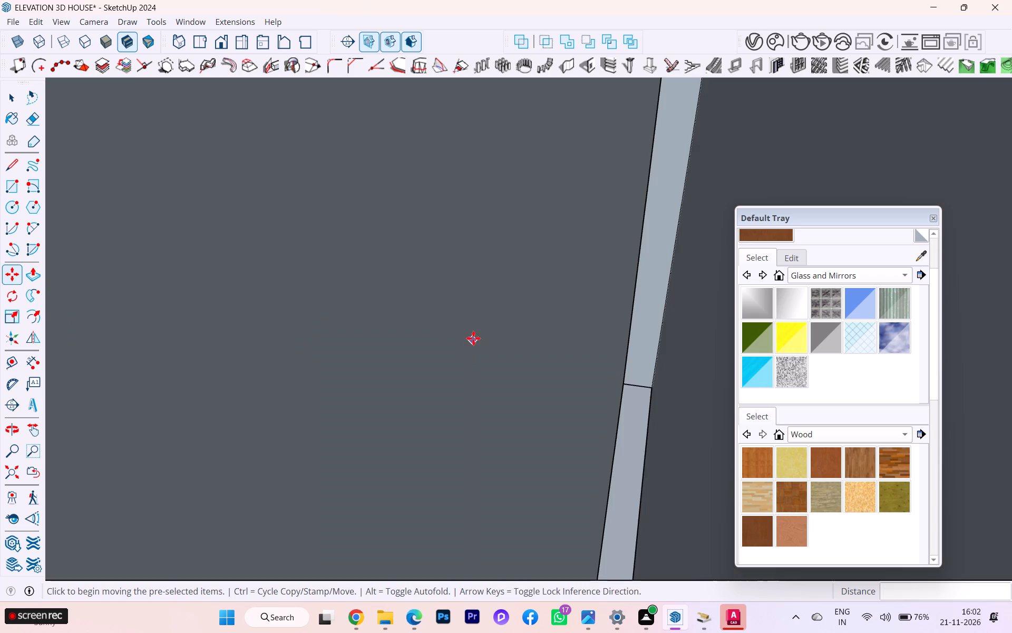
pyautogui.scroll(-4, 503, 338)
pyautogui.click(6, 94)
pyautogui.scroll(-4, 281, 237)
pyautogui.scroll(5, 308, 264)
pyautogui.scroll(-2, 311, 266)
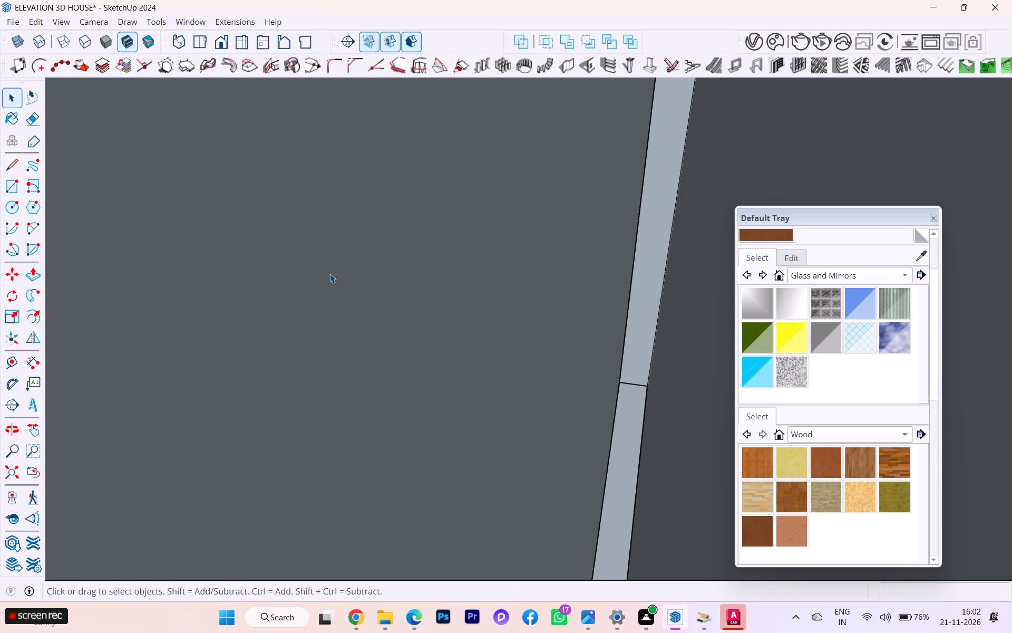
pyautogui.scroll(-5, 346, 275)
pyautogui.scroll(1, 352, 278)
pyautogui.scroll(-2, 353, 279)
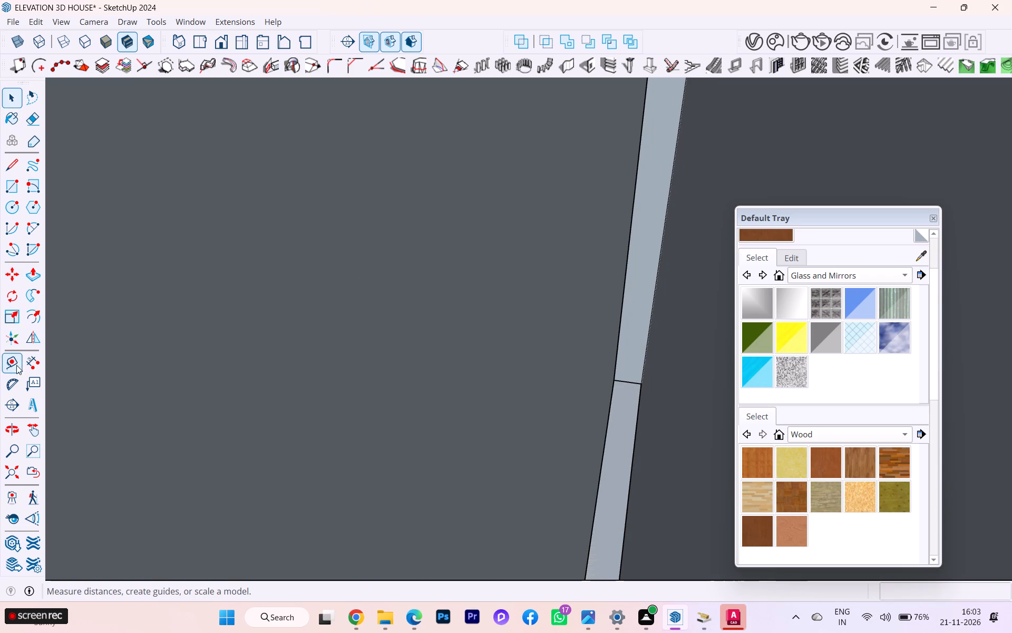
pyautogui.click(12, 472)
pyautogui.scroll(-4, 182, 351)
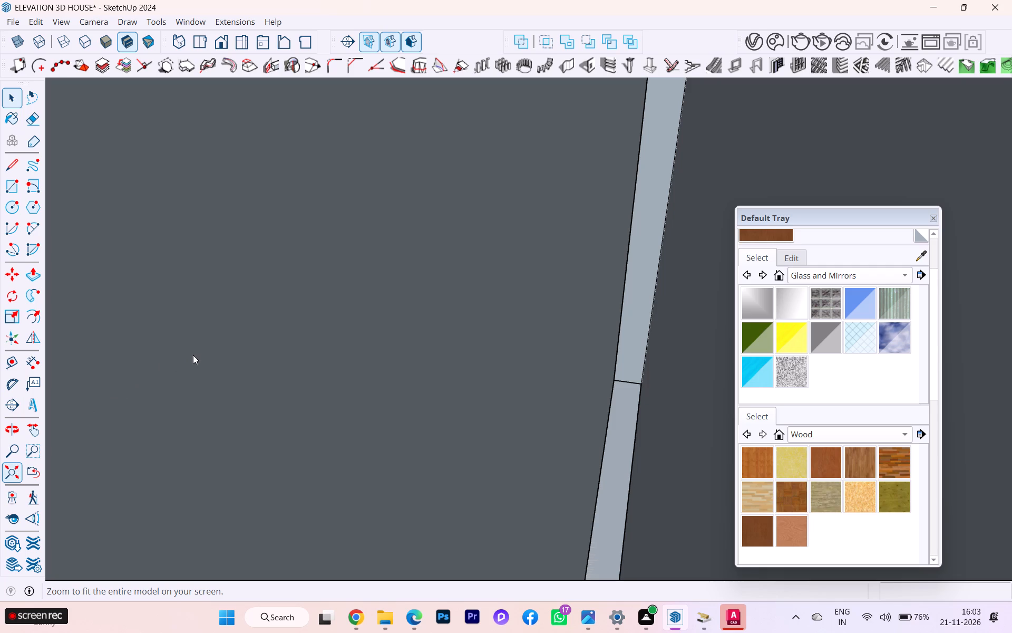
pyautogui.scroll(-14, 229, 357)
pyautogui.click(441, 292)
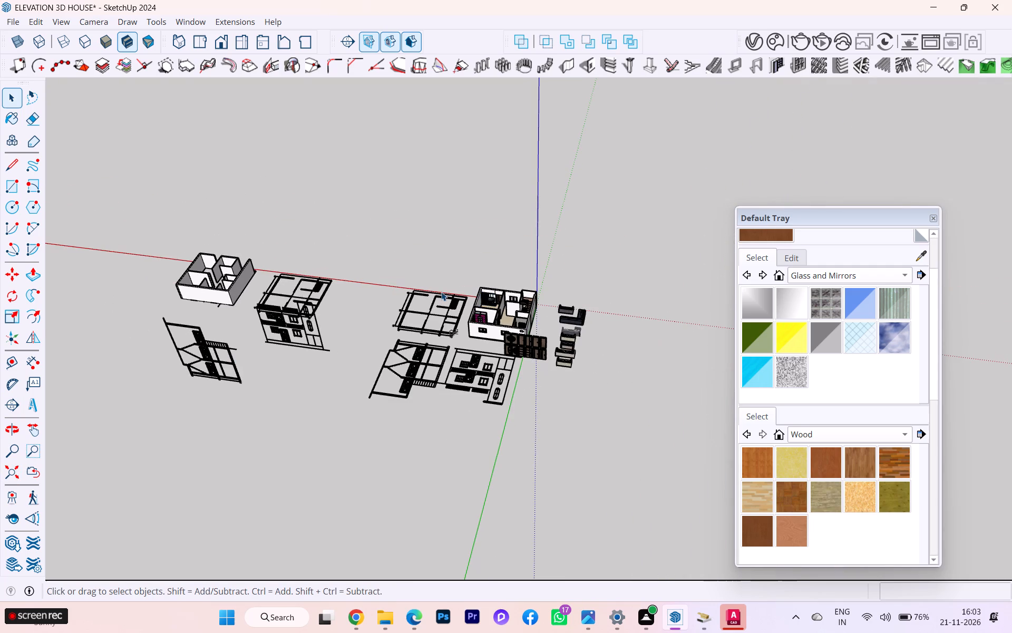
# Examine how the TV unit fits against the wall and beside the wooden door inside the room.
pyautogui.scroll(-1, 501, 297)
pyautogui.scroll(6, 505, 297)
pyautogui.scroll(-1, 511, 298)
pyautogui.scroll(6, 511, 298)
pyautogui.scroll(-1, 511, 298)
pyautogui.scroll(4, 511, 298)
pyautogui.scroll(-2, 488, 288)
pyautogui.scroll(6, 488, 288)
pyautogui.scroll(-1, 471, 291)
pyautogui.scroll(9, 470, 291)
pyautogui.scroll(-2, 456, 288)
pyautogui.moveTo(449, 294); pyautogui.dragTo(63, 409, button='middle')
pyautogui.scroll(1, 62, 408)
pyautogui.moveTo(429, 229); pyautogui.dragTo(60, 193, button='middle')
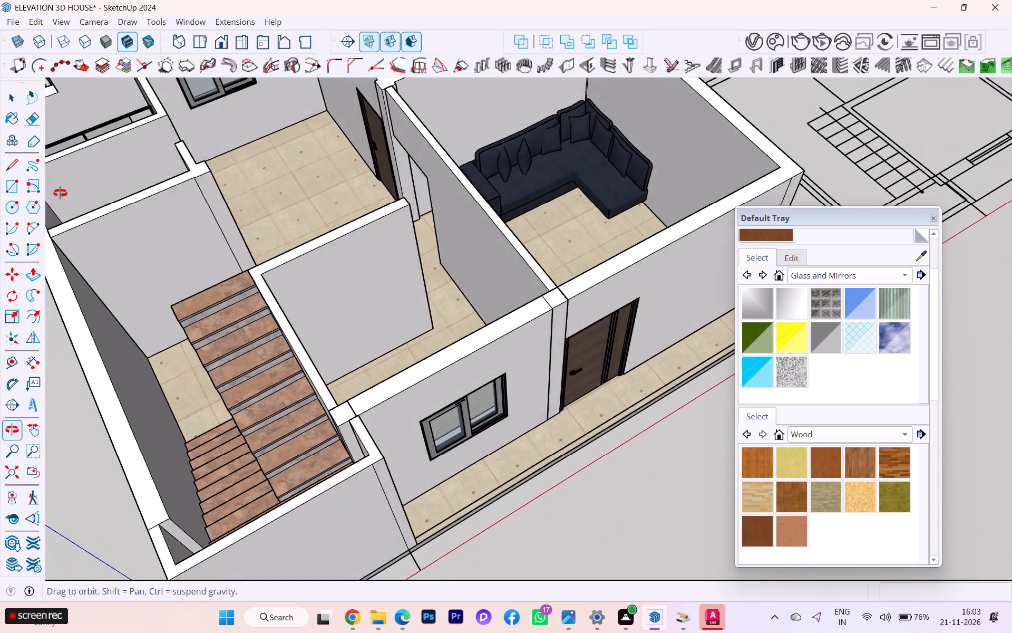
pyautogui.moveTo(60, 193); pyautogui.dragTo(651, 168, button='middle')
pyautogui.scroll(-1, 254, 258)
pyautogui.scroll(2, 602, 198)
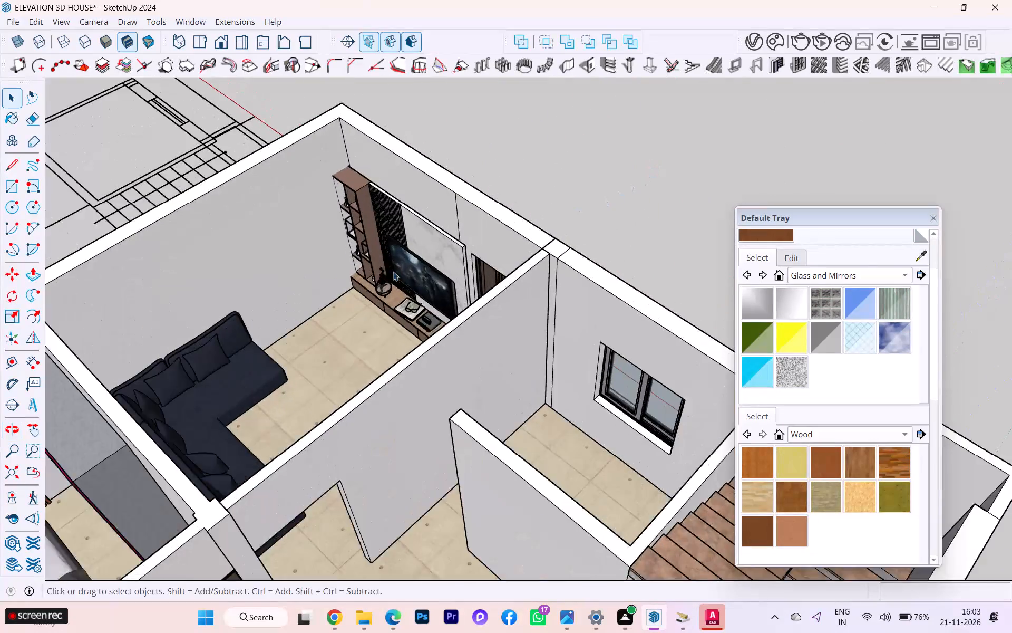
pyautogui.scroll(3, 393, 272)
pyautogui.scroll(-2, 345, 290)
pyautogui.moveTo(361, 287); pyautogui.dragTo(604, 287, button='middle')
pyautogui.scroll(2, 515, 326)
pyautogui.scroll(-3, 451, 351)
pyautogui.scroll(2, 450, 352)
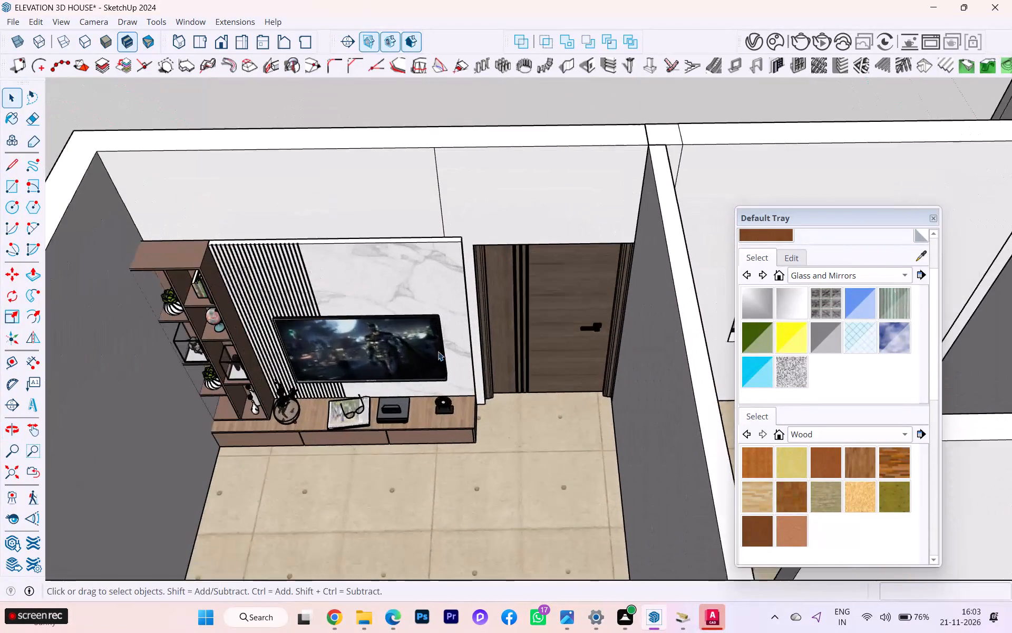
pyautogui.scroll(-2, 442, 348)
pyautogui.scroll(1, 449, 346)
pyautogui.scroll(-1, 451, 338)
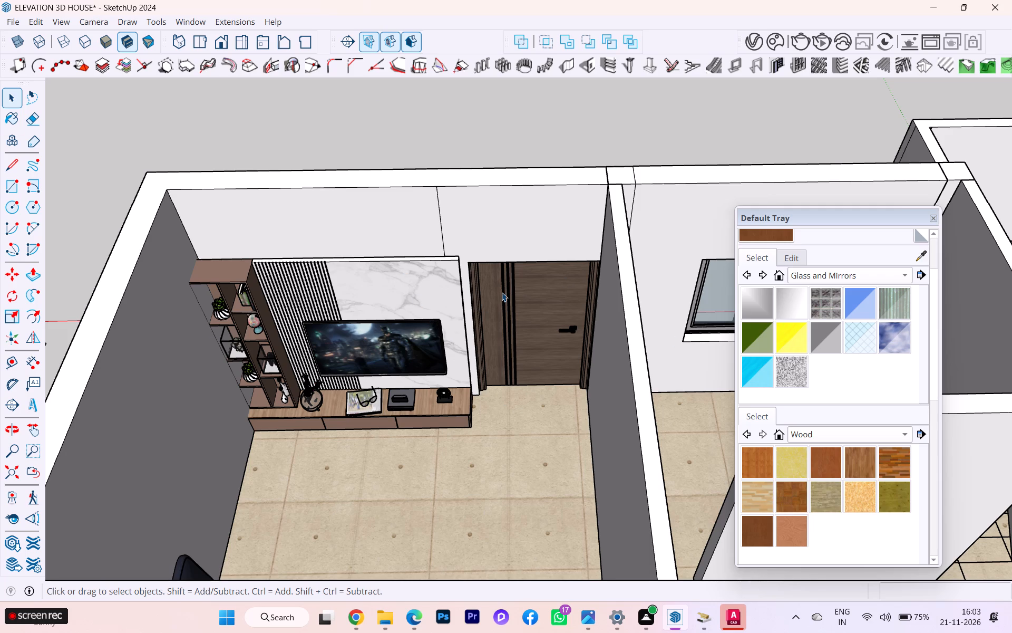
pyautogui.scroll(-3, 469, 416)
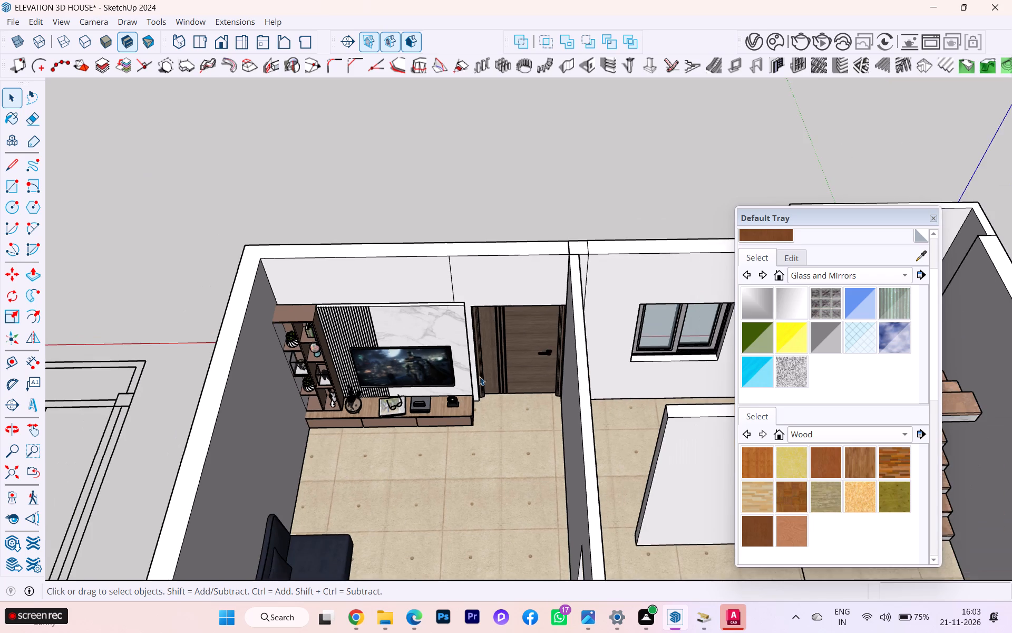
pyautogui.scroll(3, 478, 376)
pyautogui.moveTo(482, 376); pyautogui.dragTo(549, 287, button='middle')
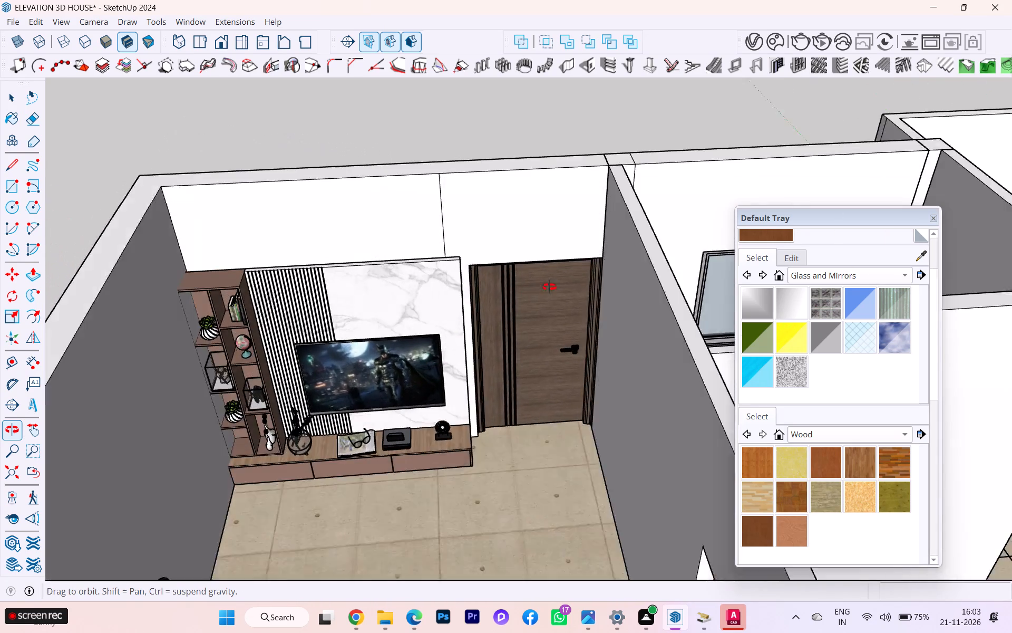
pyautogui.moveTo(549, 287); pyautogui.dragTo(565, 285, button='middle')
# Turn on back edges to show the hidden furniture outlines through the front wall beside the entrance door.
pyautogui.moveTo(364, 345); pyautogui.dragTo(916, 318, button='middle')
pyautogui.moveTo(510, 354); pyautogui.dragTo(1007, 320, button='middle')
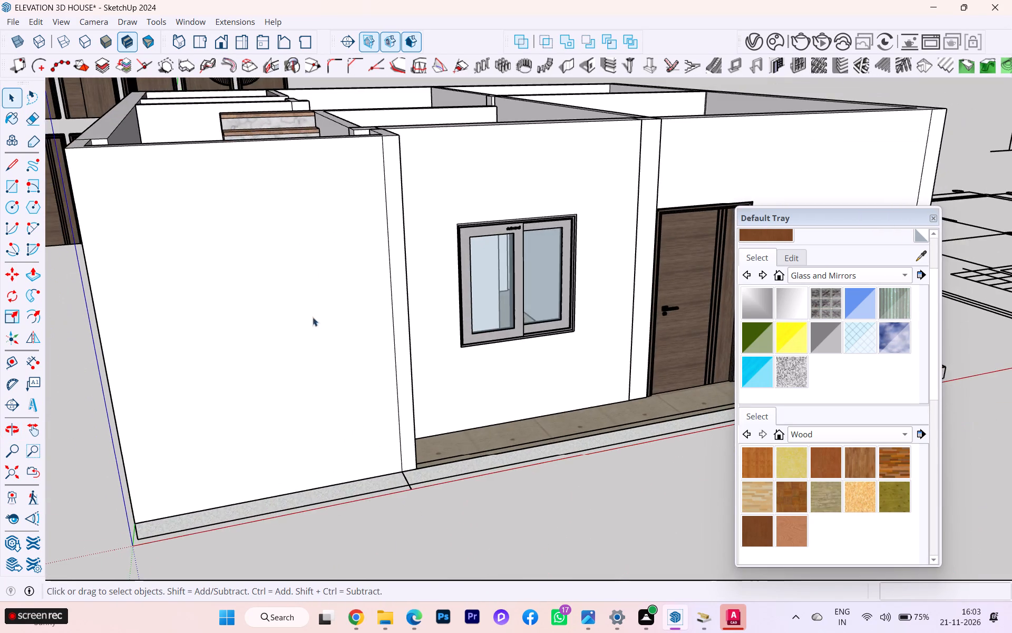
pyautogui.scroll(-3, 149, 324)
pyautogui.moveTo(324, 333); pyautogui.dragTo(190, 370, button='middle')
pyautogui.scroll(-2, 159, 367)
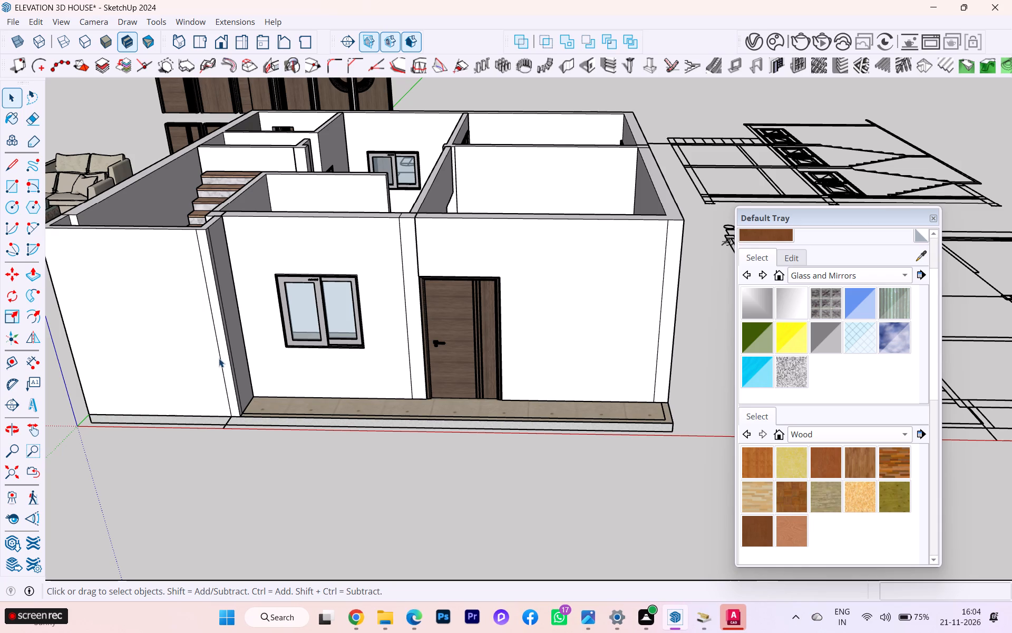
pyautogui.scroll(3, 504, 361)
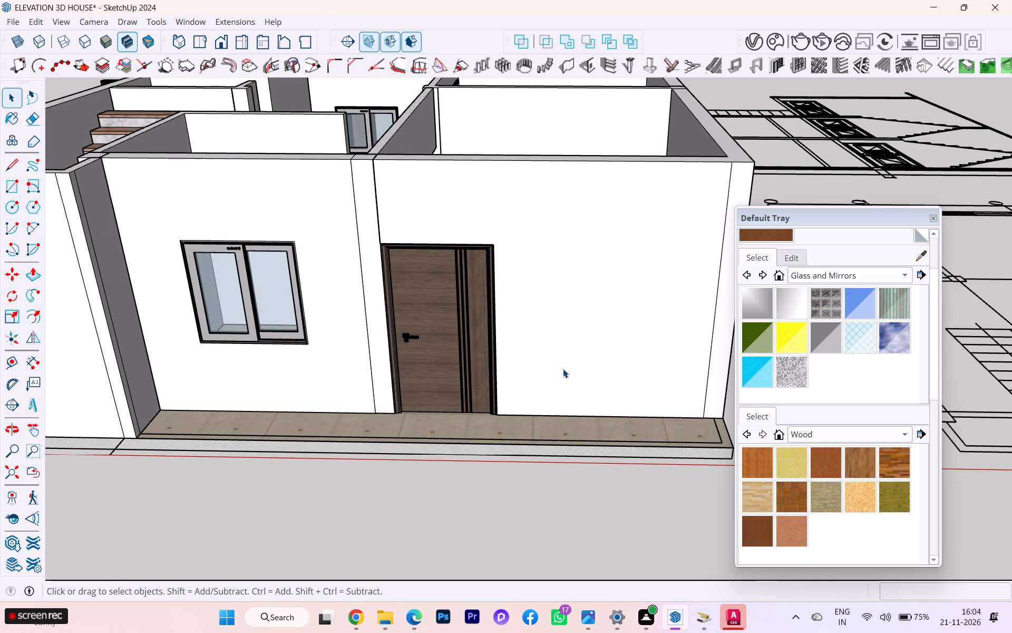
pyautogui.doubleClick(563, 371)
pyautogui.click(551, 495)
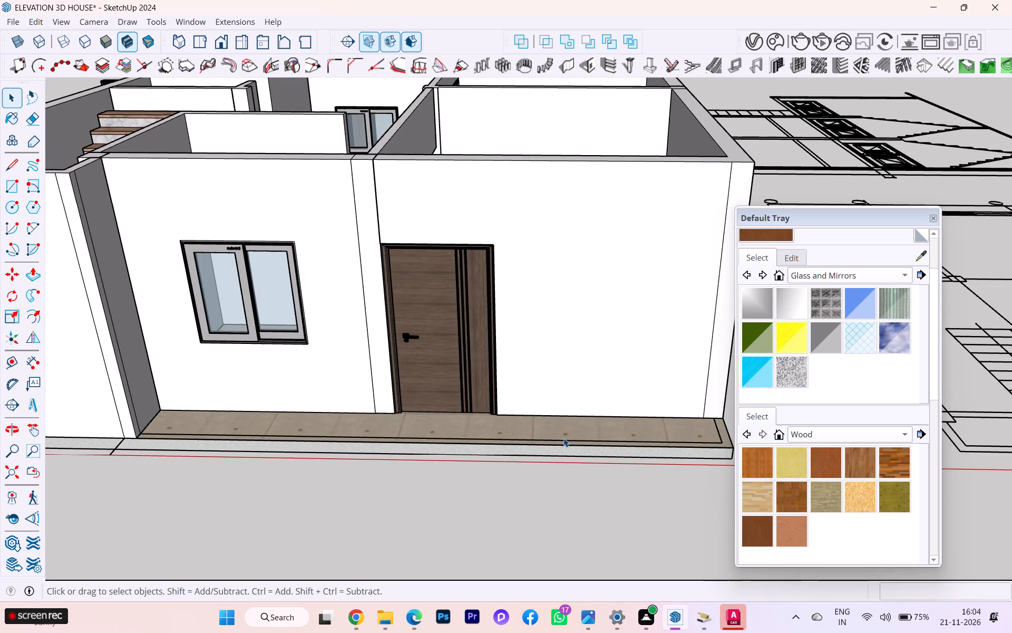
pyautogui.press('k')
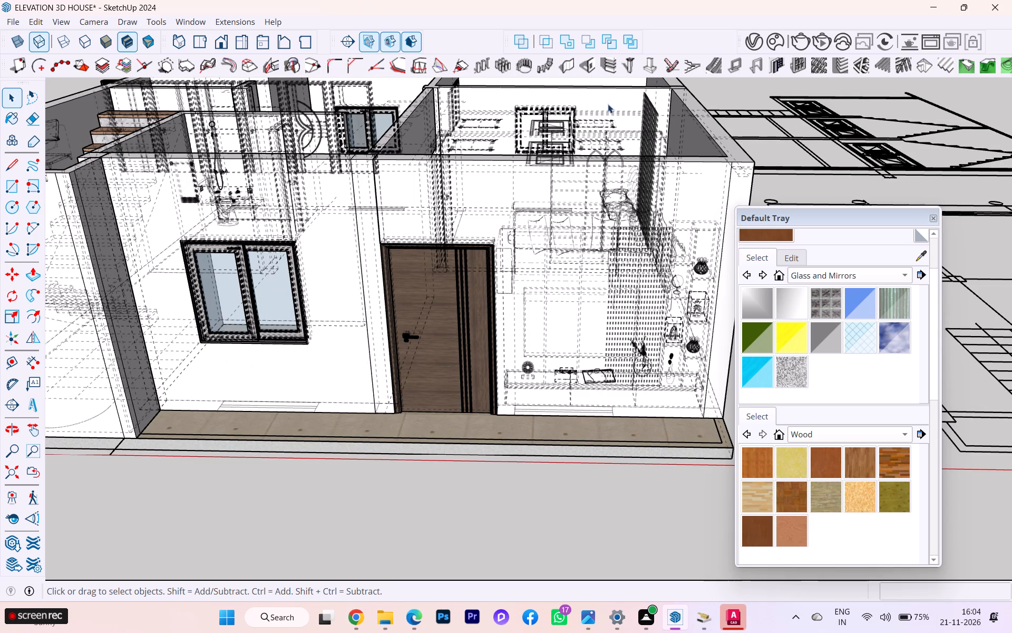
# Cut a 4' by 4' wall opening in the front wall beside the entrance door, with its bottom 3' above the wall's base.
pyautogui.click(590, 65)
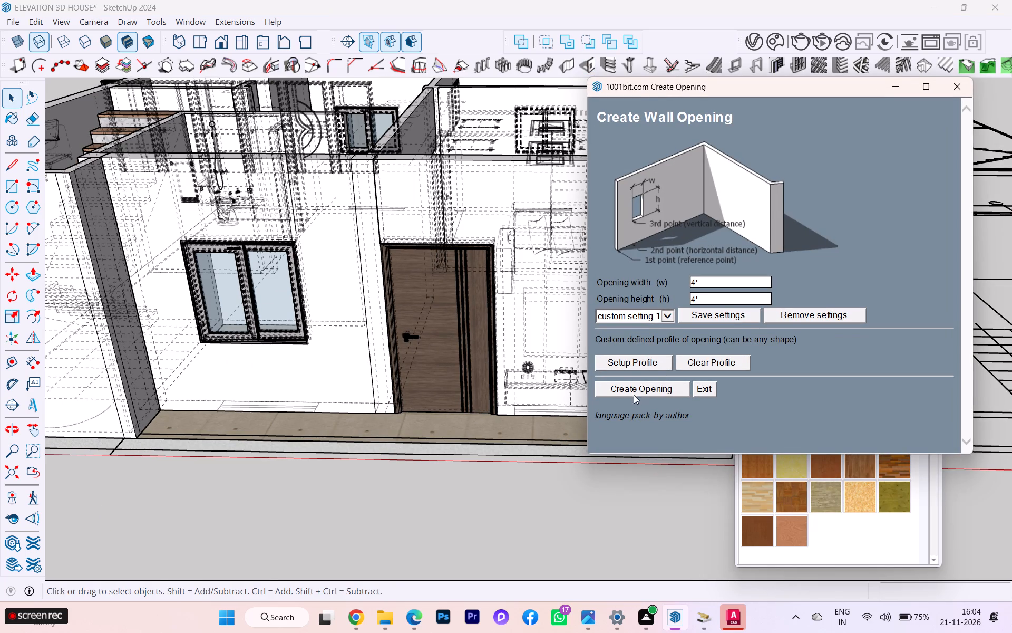
pyautogui.click(634, 392)
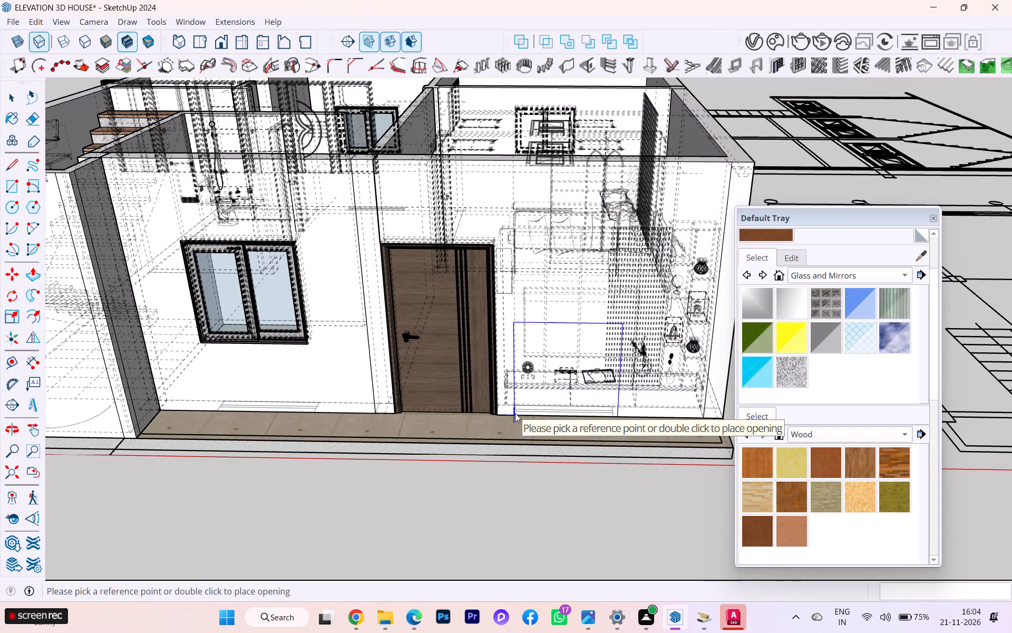
pyautogui.click(515, 413)
pyautogui.click(513, 414)
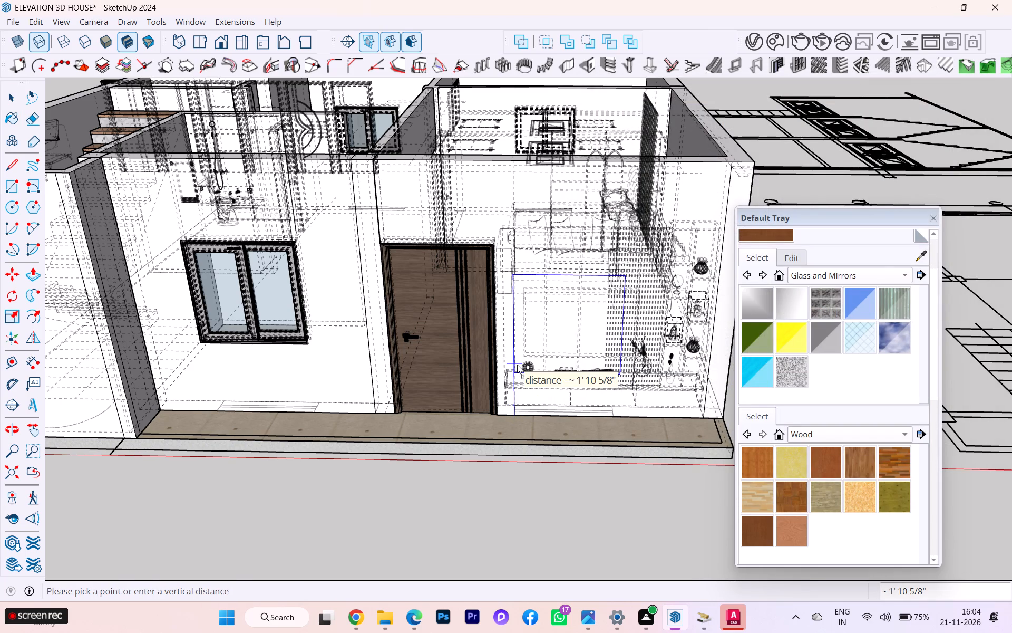
pyautogui.press('3')
pyautogui.press("'")
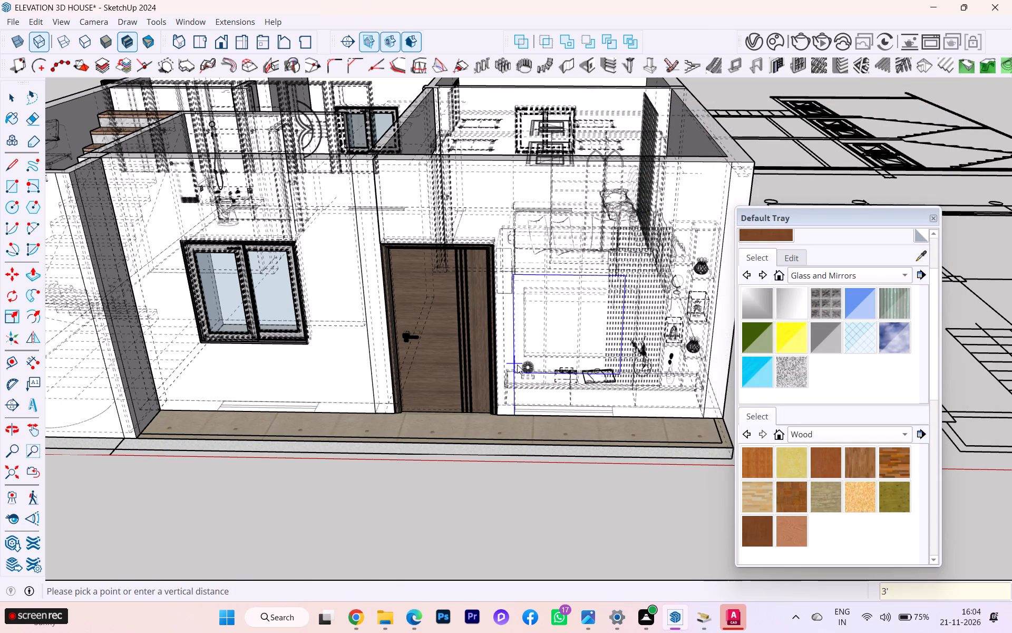
pyautogui.press('Return')
pyautogui.scroll(3, 511, 381)
pyautogui.scroll(-3, 527, 385)
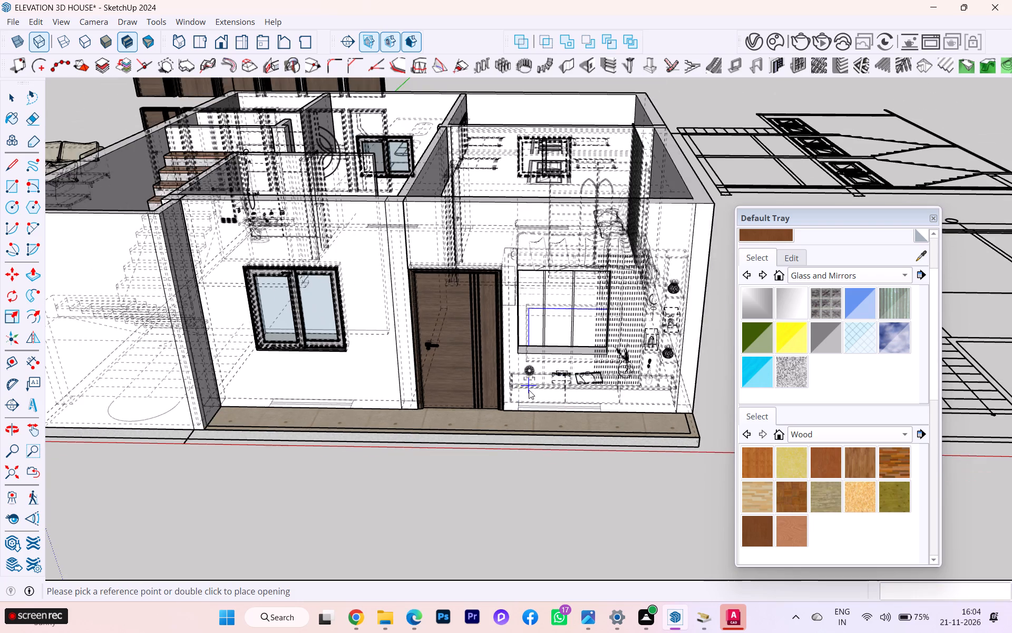
pyautogui.scroll(-1, 528, 394)
pyautogui.scroll(1, 528, 394)
pyautogui.scroll(-2, 528, 395)
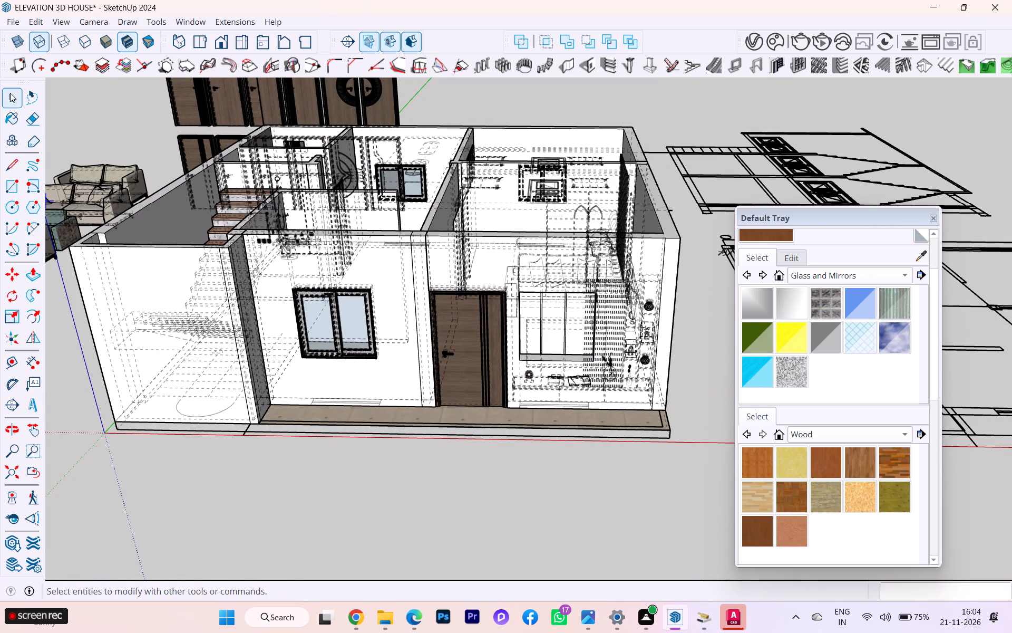
# Turn off back edges so the hidden outlines no longer show through the walls.
pyautogui.click(5, 94)
pyautogui.press('k')
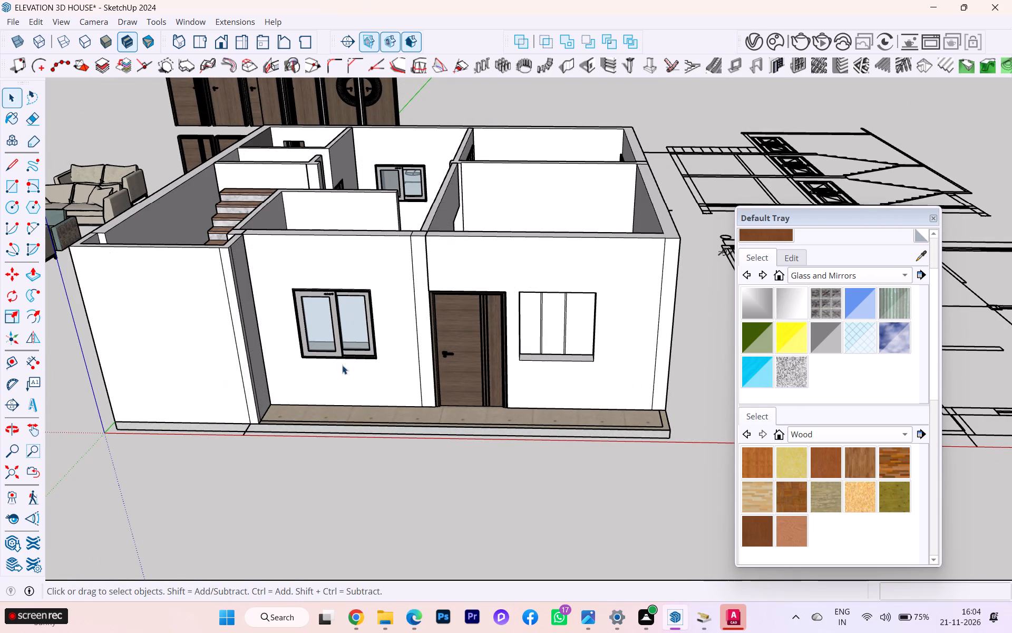
# Copy the front window about 11' 9 1/2" along the wall by its lower corner into the new opening beyond the entrance door.
pyautogui.click(344, 352)
pyautogui.press('m')
pyautogui.scroll(2, 305, 361)
pyautogui.scroll(-1, 305, 361)
pyautogui.scroll(2, 305, 361)
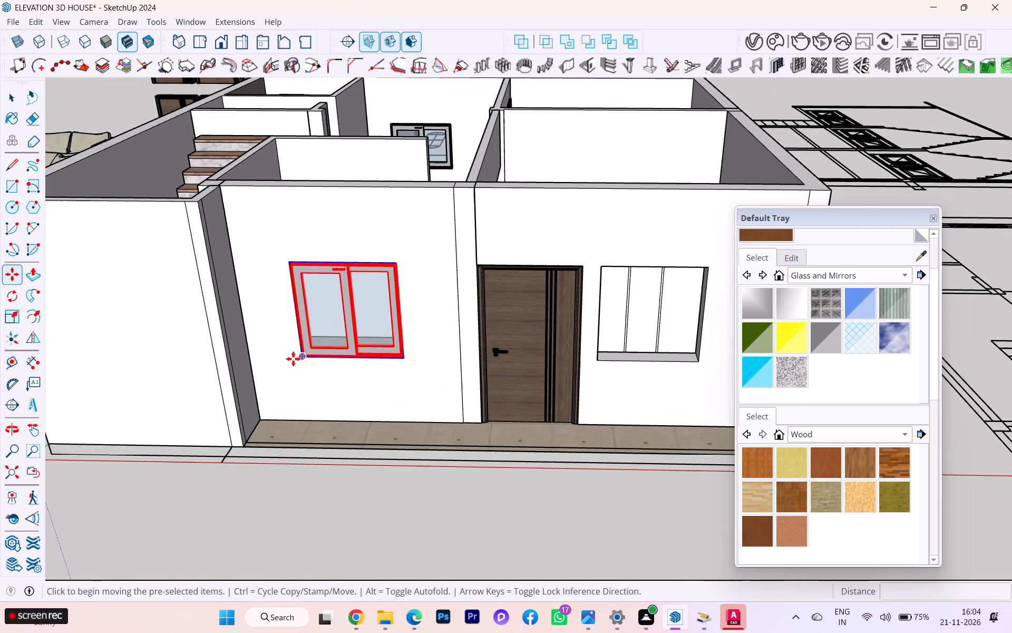
pyautogui.click(300, 355)
pyautogui.scroll(3, 581, 357)
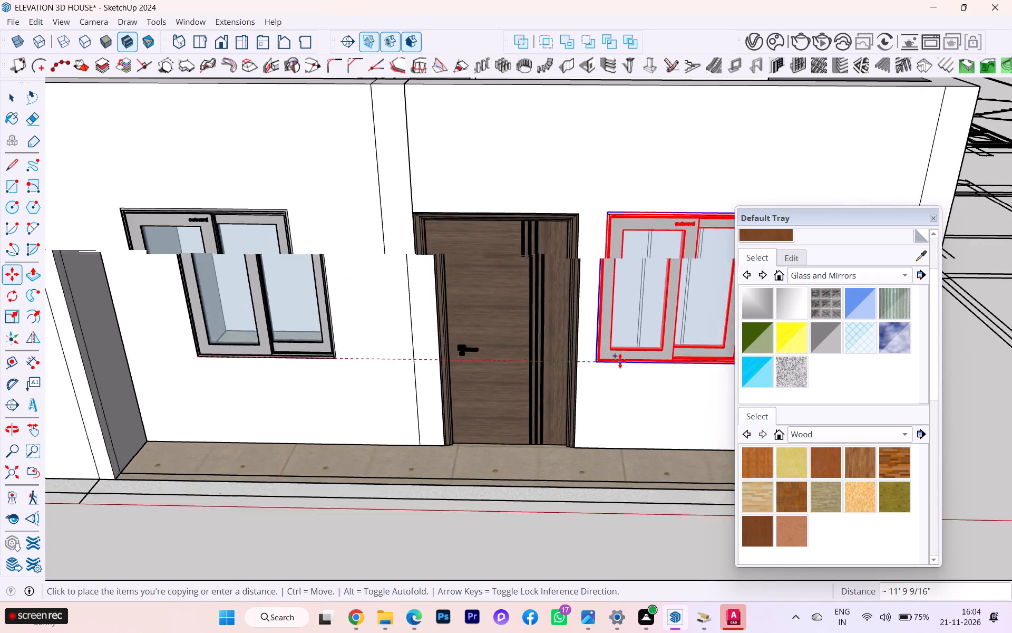
pyautogui.scroll(2, 620, 361)
pyautogui.click(601, 362)
# Clear the window selection and examine the TV unit, sofa and door from inside the room.
pyautogui.scroll(-1, 495, 361)
pyautogui.scroll(2, 495, 361)
pyautogui.scroll(-2, 495, 361)
pyautogui.scroll(3, 494, 361)
pyautogui.scroll(-2, 494, 361)
pyautogui.moveTo(479, 366); pyautogui.dragTo(666, 430, button='middle')
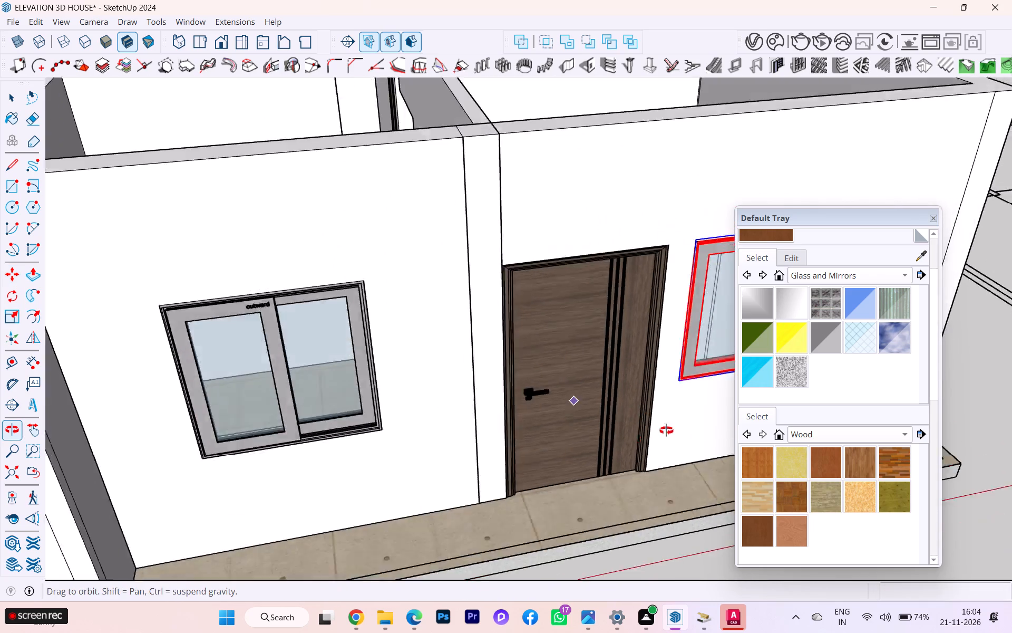
pyautogui.moveTo(666, 430); pyautogui.dragTo(689, 435, button='middle')
pyautogui.scroll(-4, 379, 376)
pyautogui.moveTo(286, 387); pyautogui.dragTo(640, 429, button='middle')
pyautogui.scroll(4, 536, 146)
pyautogui.click(7, 102)
pyautogui.click(856, 156)
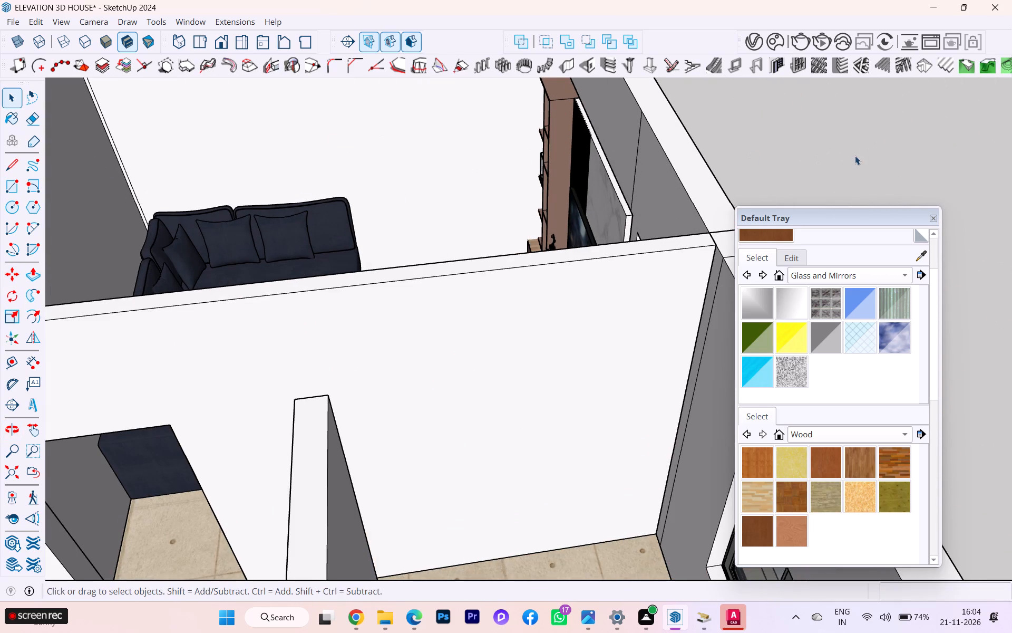
pyautogui.moveTo(654, 176); pyautogui.dragTo(762, 224, button='middle')
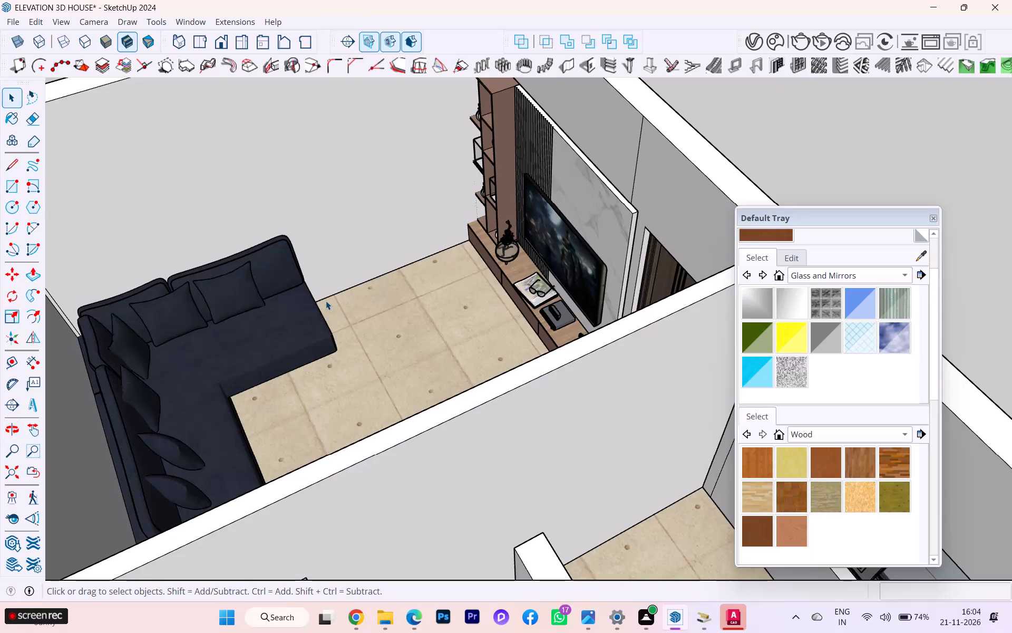
pyautogui.scroll(-1, 322, 302)
pyautogui.moveTo(328, 301); pyautogui.dragTo(506, 308, button='middle')
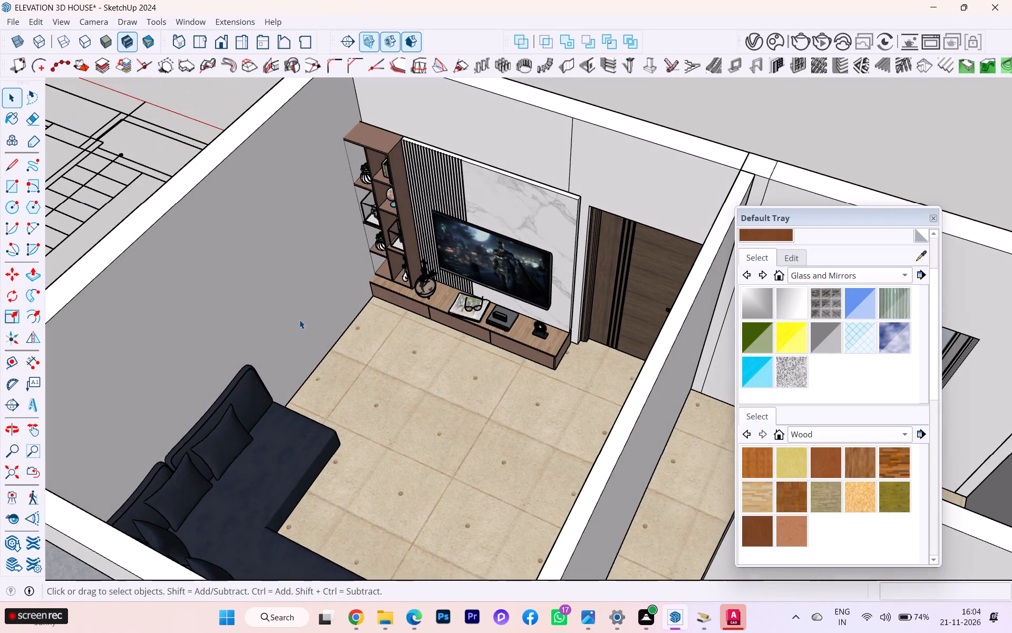
pyautogui.moveTo(328, 342); pyautogui.dragTo(572, 352, button='middle')
pyautogui.scroll(-3, 494, 379)
pyautogui.moveTo(511, 388); pyautogui.dragTo(551, 392, button='middle')
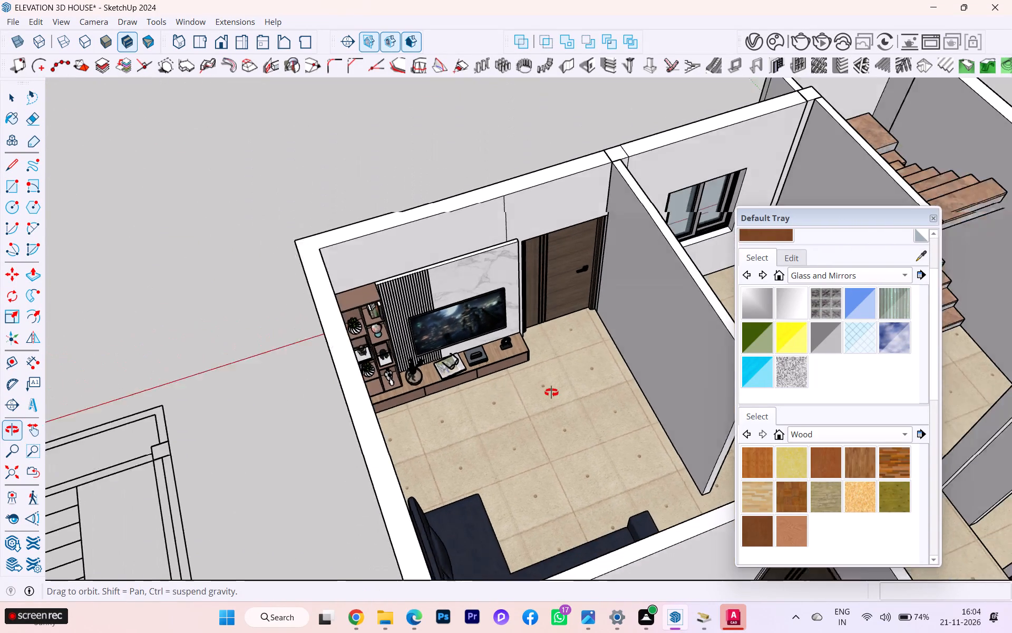
pyautogui.moveTo(551, 392); pyautogui.dragTo(605, 389, button='middle')
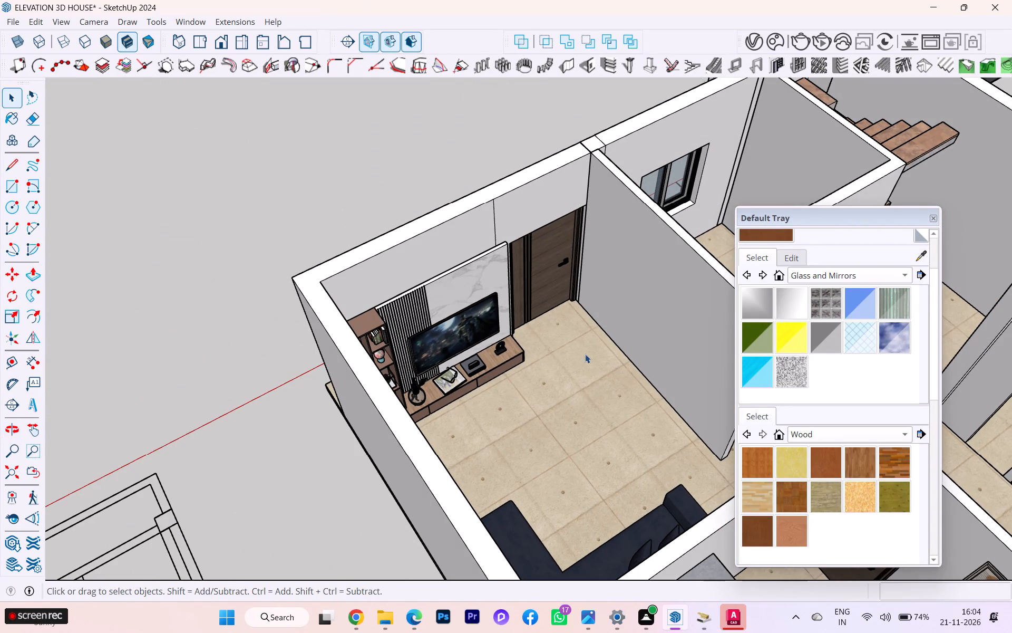
pyautogui.moveTo(546, 294); pyautogui.dragTo(492, 303, button='middle')
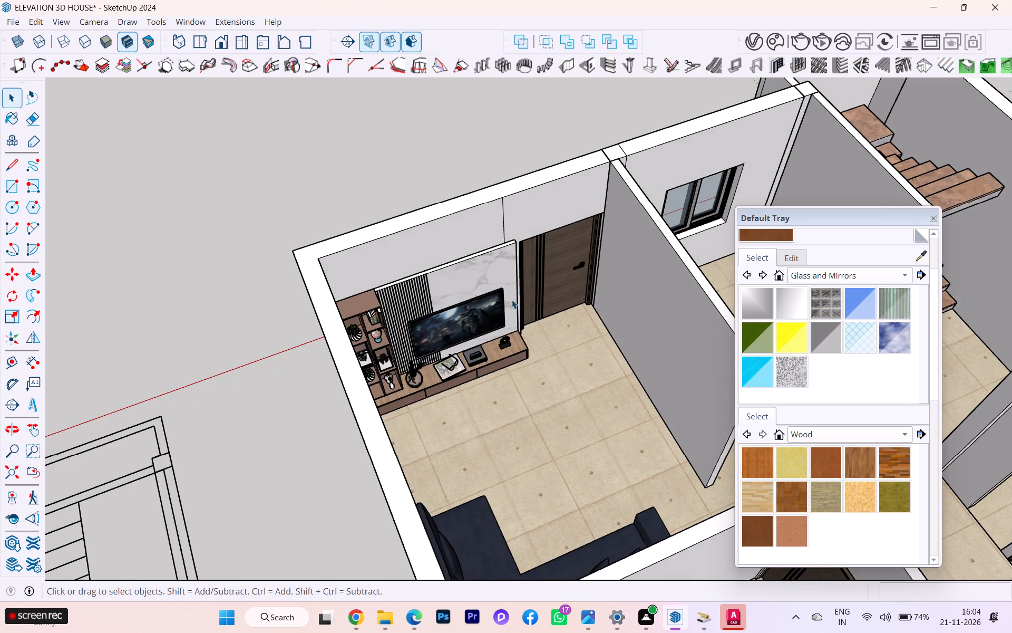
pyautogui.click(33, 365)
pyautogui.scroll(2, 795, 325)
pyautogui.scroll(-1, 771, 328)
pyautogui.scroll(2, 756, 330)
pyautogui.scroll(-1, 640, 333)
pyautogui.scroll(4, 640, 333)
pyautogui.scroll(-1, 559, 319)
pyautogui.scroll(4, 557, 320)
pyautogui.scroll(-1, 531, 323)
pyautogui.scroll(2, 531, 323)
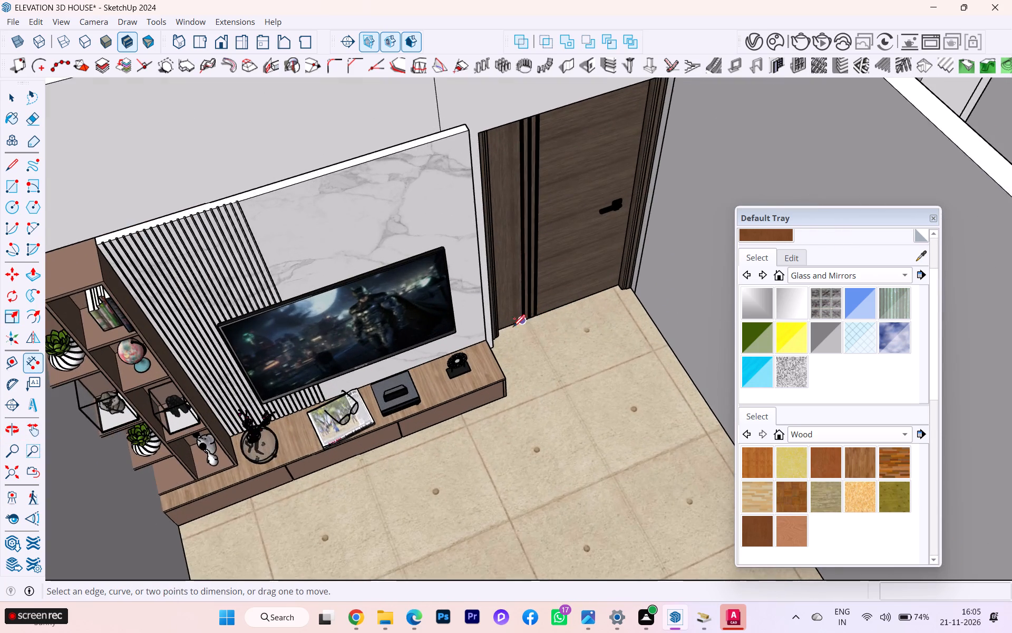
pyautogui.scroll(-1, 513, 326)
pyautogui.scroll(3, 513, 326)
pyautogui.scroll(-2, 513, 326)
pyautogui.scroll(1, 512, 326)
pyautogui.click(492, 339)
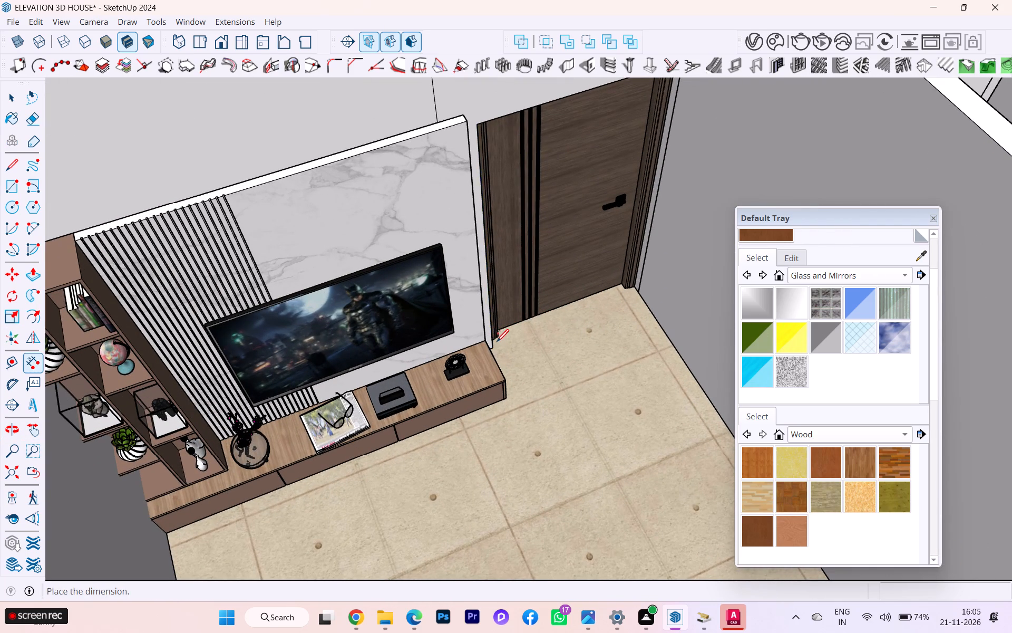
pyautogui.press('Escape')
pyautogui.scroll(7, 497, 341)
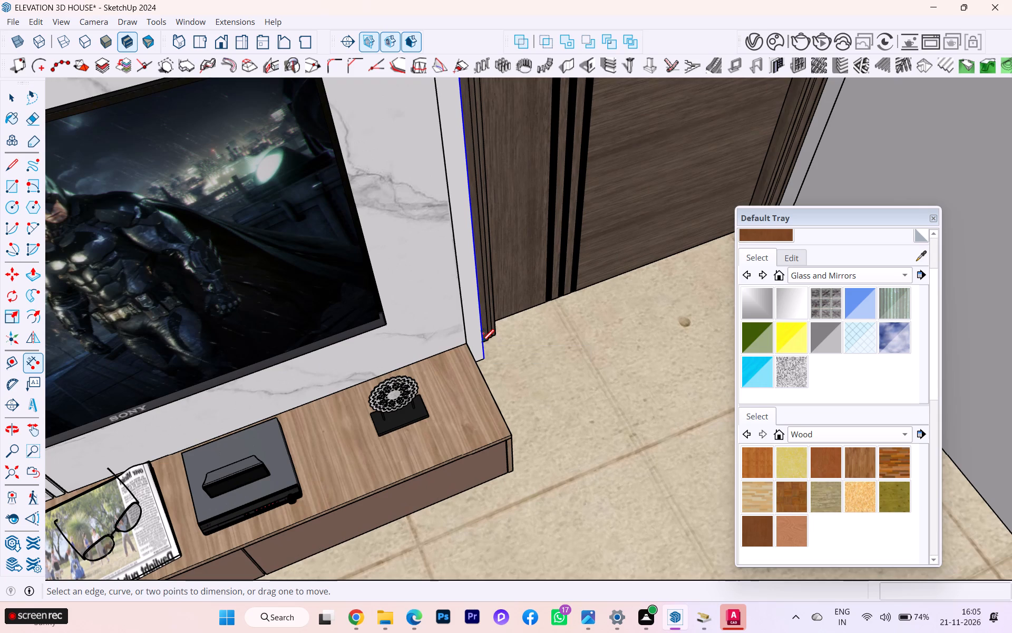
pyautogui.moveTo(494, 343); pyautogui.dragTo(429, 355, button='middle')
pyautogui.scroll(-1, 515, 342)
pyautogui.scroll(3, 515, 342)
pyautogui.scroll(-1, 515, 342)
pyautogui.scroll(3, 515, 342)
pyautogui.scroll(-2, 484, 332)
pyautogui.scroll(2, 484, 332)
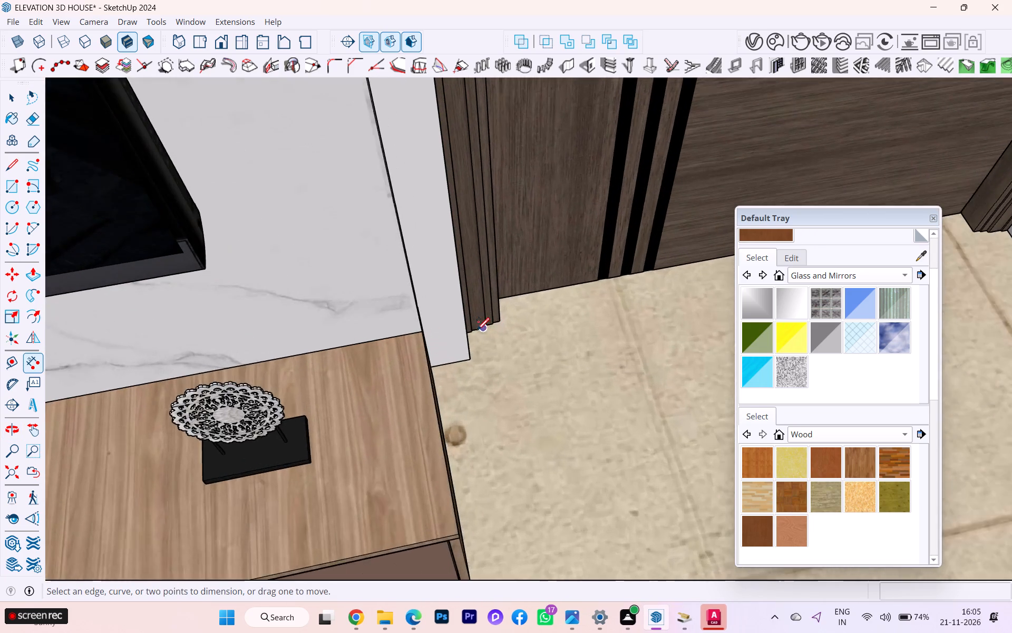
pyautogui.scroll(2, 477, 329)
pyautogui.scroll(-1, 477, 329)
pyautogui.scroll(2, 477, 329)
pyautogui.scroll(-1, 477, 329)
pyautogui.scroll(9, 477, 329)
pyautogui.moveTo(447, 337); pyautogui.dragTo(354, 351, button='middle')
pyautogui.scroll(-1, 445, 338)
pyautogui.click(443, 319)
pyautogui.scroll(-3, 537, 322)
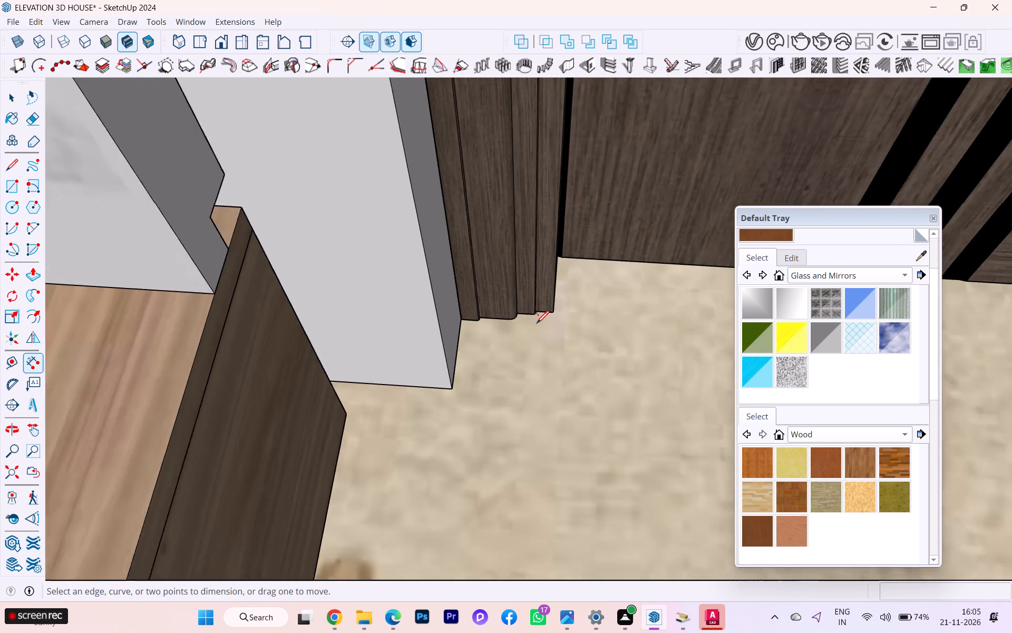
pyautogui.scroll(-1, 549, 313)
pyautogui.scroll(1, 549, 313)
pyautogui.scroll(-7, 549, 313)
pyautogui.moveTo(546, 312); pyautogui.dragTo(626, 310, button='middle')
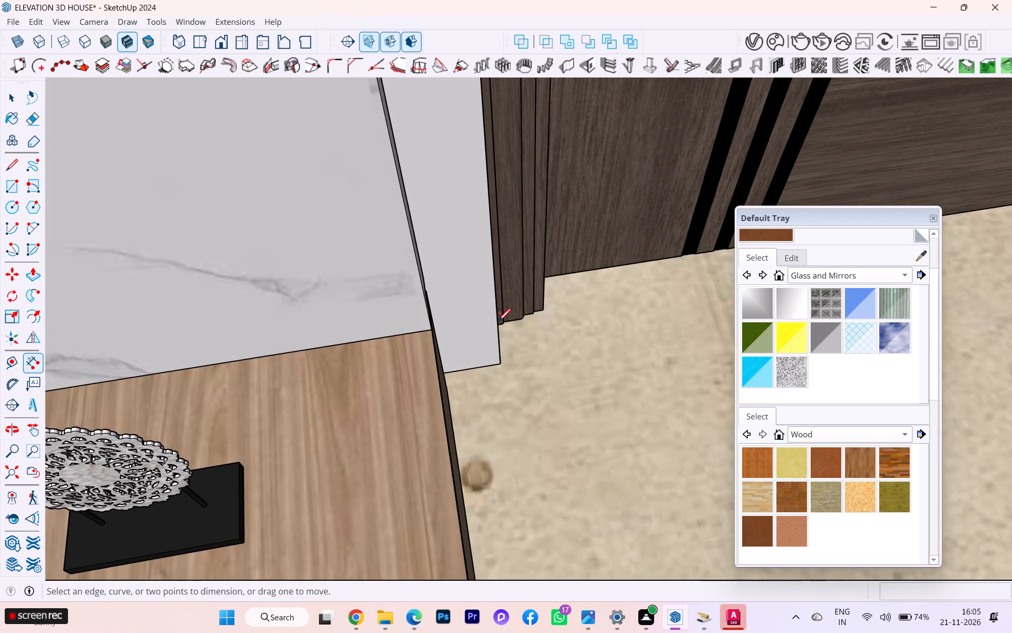
# Measure the width across the wooden door's frame at floor level, starting from the corner beside the TV unit.
pyautogui.click(40, 356)
pyautogui.scroll(1, 511, 323)
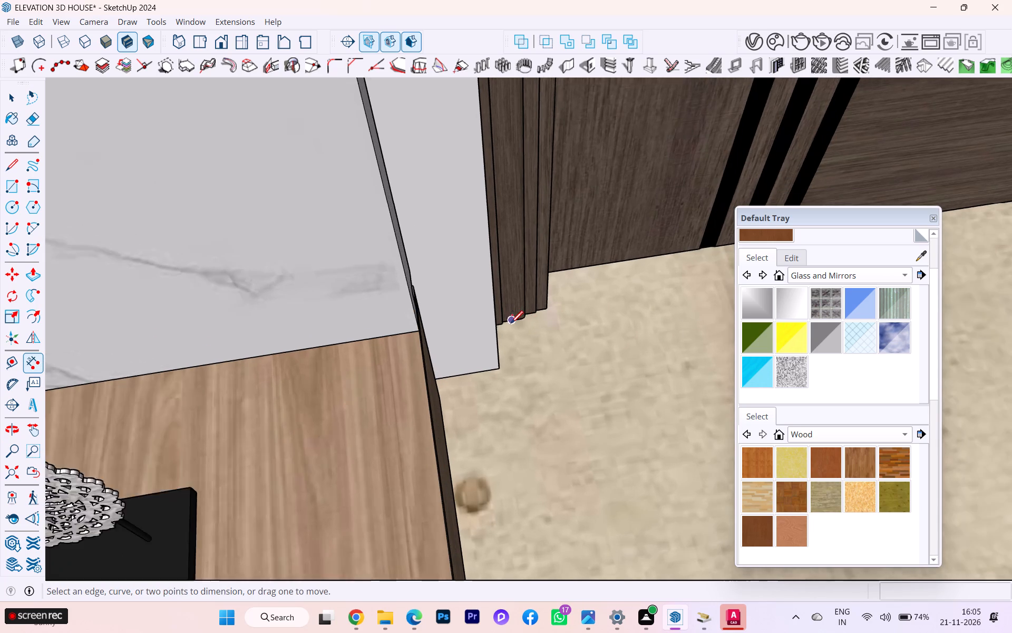
pyautogui.scroll(1, 511, 322)
pyautogui.moveTo(498, 325); pyautogui.dragTo(451, 338, button='middle')
pyautogui.scroll(2, 503, 324)
pyautogui.scroll(-1, 503, 323)
pyautogui.scroll(2, 503, 323)
pyautogui.click(488, 322)
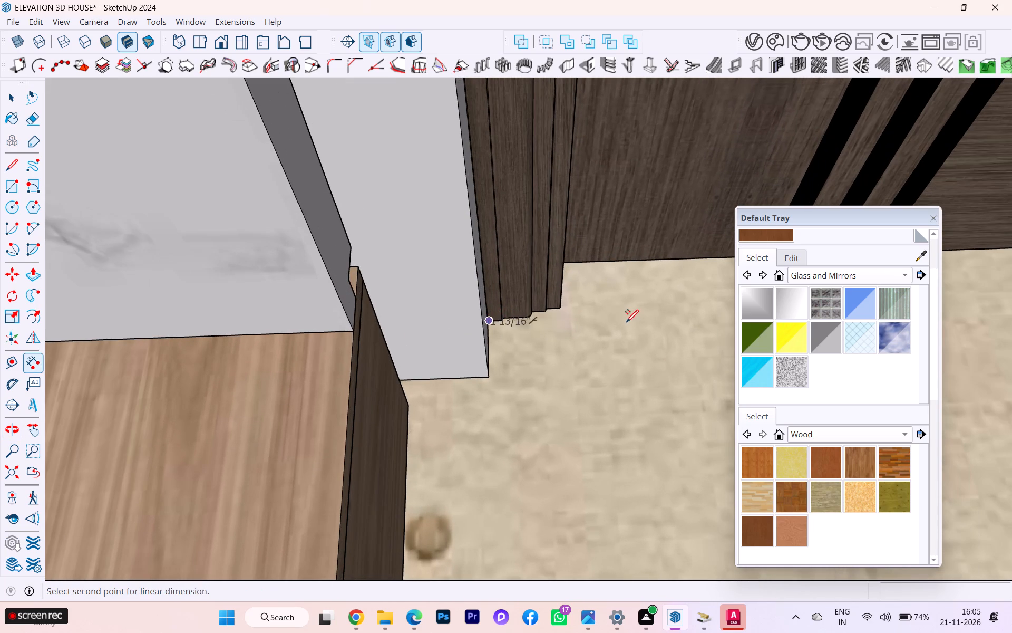
pyautogui.scroll(-1, 628, 322)
pyautogui.scroll(1, 625, 323)
pyautogui.scroll(-4, 625, 323)
pyautogui.scroll(-5, 529, 314)
pyautogui.scroll(1, 548, 309)
pyautogui.scroll(-2, 549, 309)
pyautogui.scroll(1, 551, 309)
pyautogui.scroll(-9, 536, 312)
pyautogui.scroll(1, 539, 312)
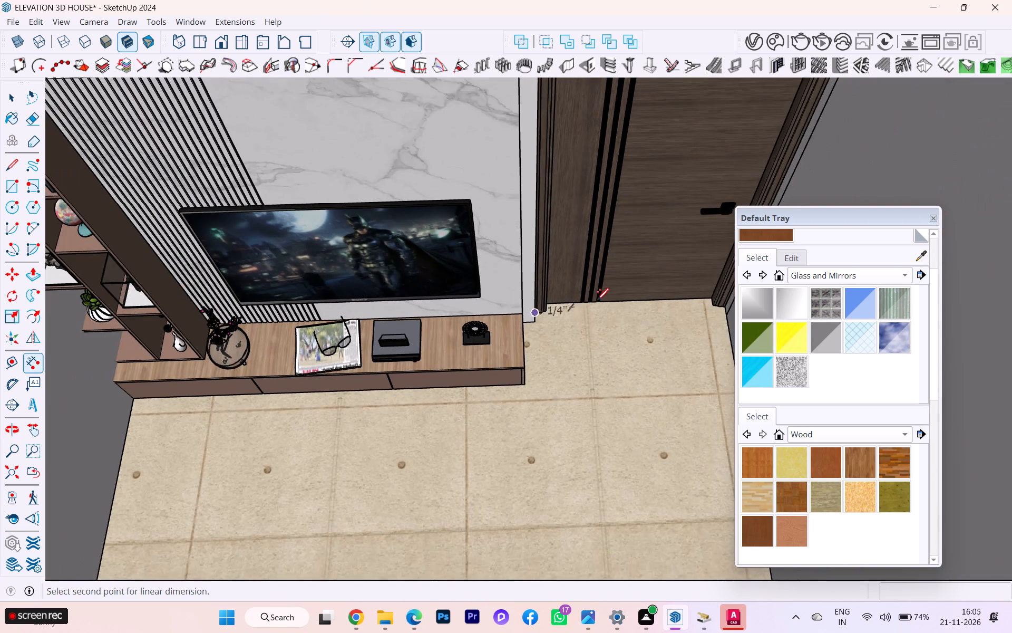
pyautogui.scroll(5, 677, 304)
pyautogui.scroll(-4, 656, 310)
pyautogui.scroll(-3, 586, 302)
pyautogui.scroll(1, 582, 302)
pyautogui.scroll(4, 658, 306)
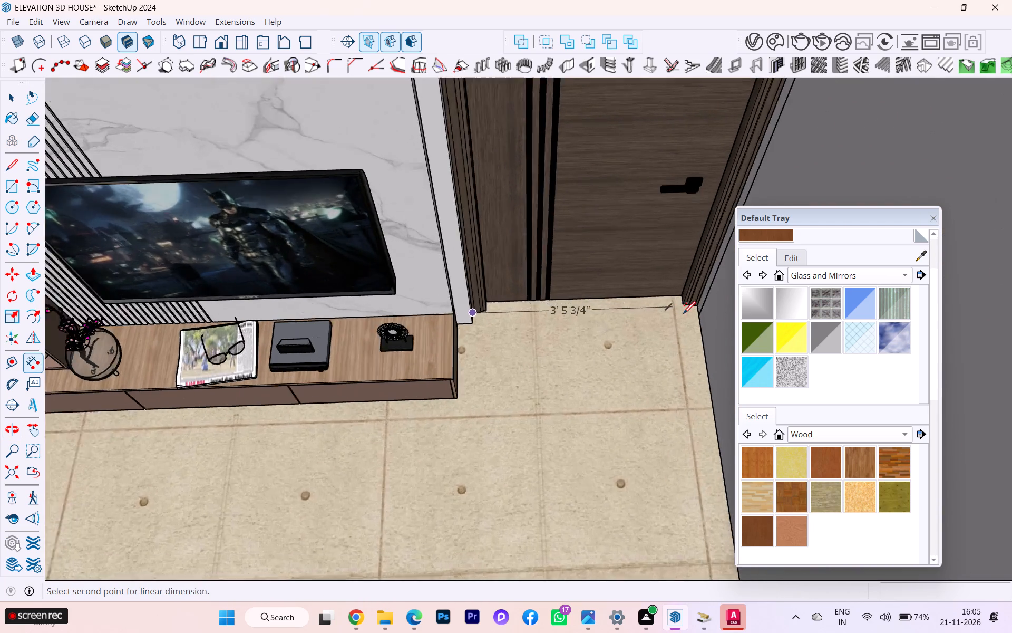
pyautogui.scroll(3, 683, 313)
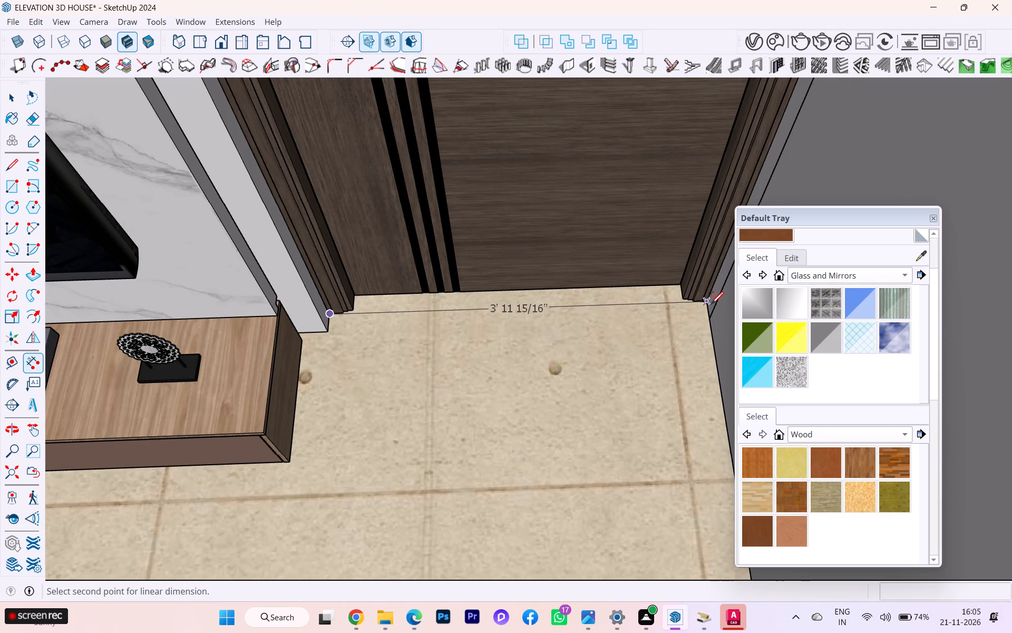
pyautogui.press('Escape')
# Examine the door, TV unit and marble panel from progressively farther back in the room, with nothing selected.
pyautogui.scroll(-7, 578, 290)
pyautogui.scroll(1, 558, 289)
pyautogui.scroll(-3, 559, 289)
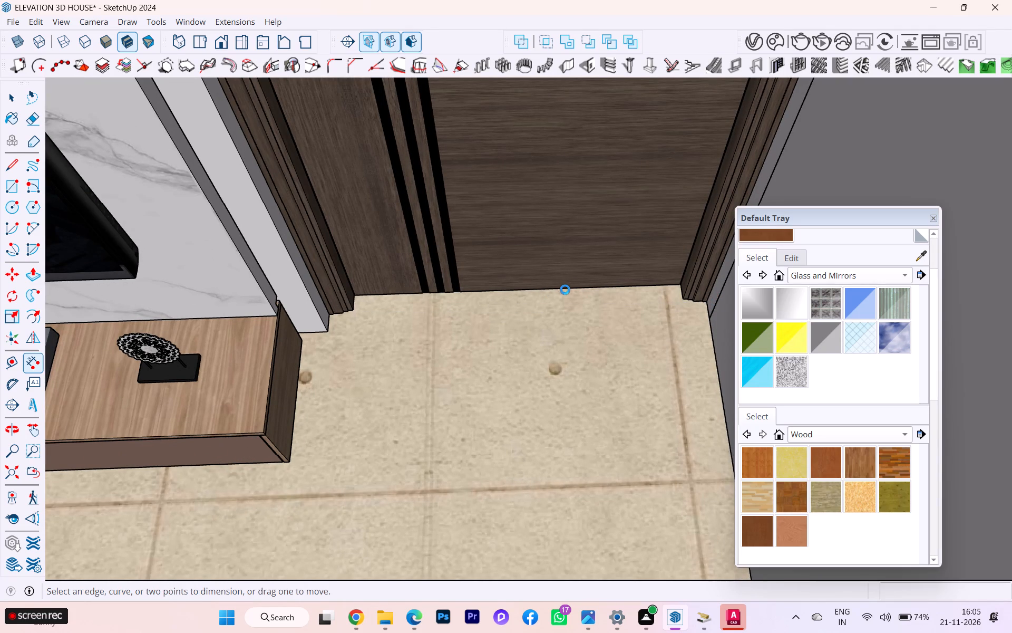
pyautogui.scroll(-8, 565, 290)
pyautogui.scroll(1, 606, 281)
pyautogui.scroll(-2, 606, 281)
pyautogui.scroll(1, 606, 281)
pyautogui.scroll(-1, 607, 281)
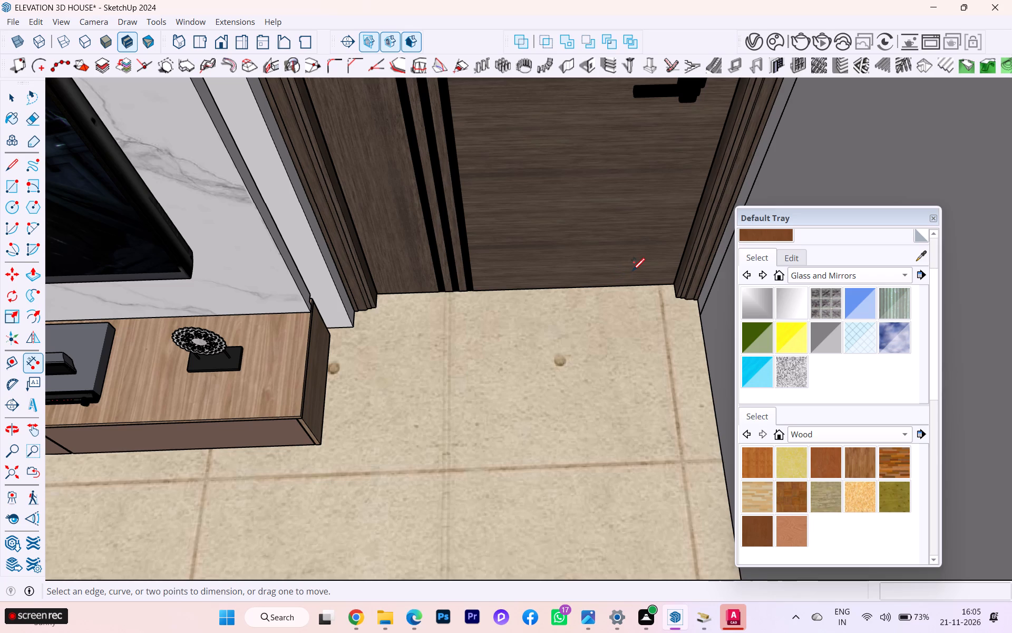
pyautogui.scroll(-10, 610, 243)
pyautogui.scroll(2, 603, 248)
pyautogui.scroll(-3, 603, 248)
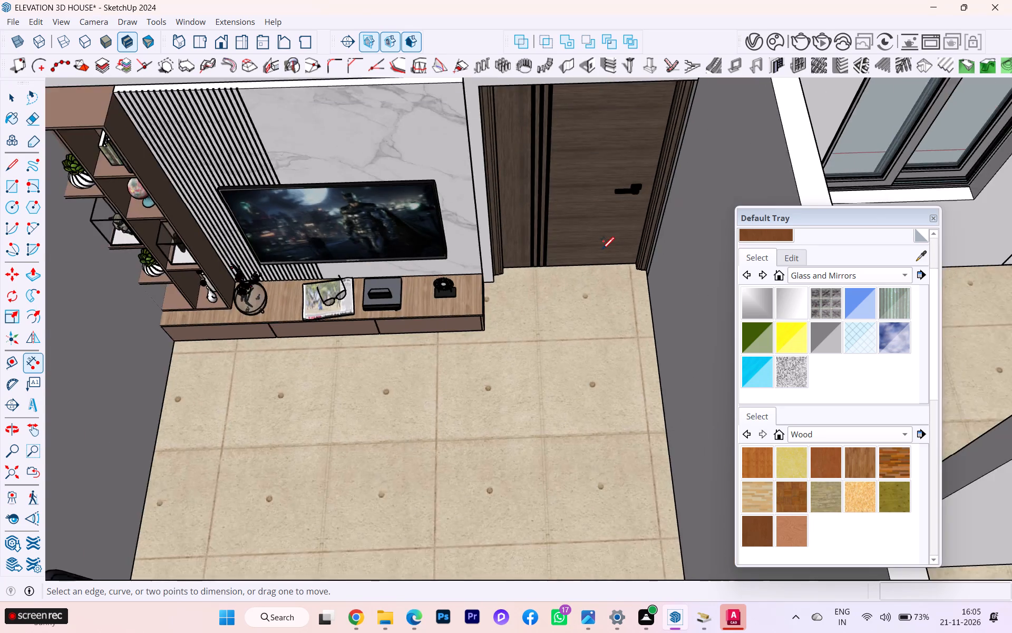
pyautogui.scroll(-3, 602, 248)
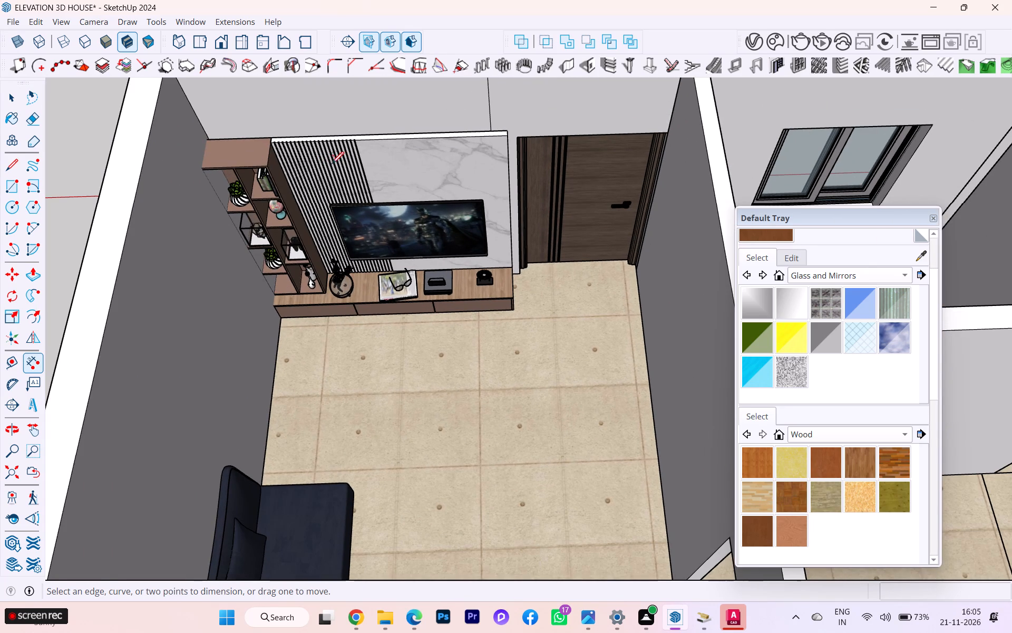
pyautogui.click(13, 102)
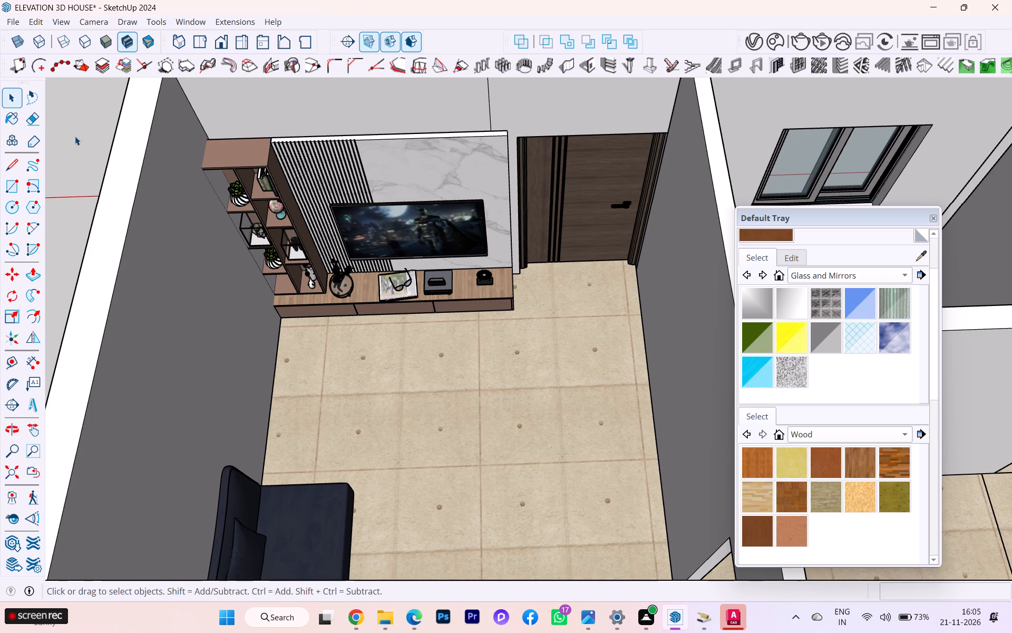
pyautogui.click(75, 136)
# Move the L-shaped sofa about 6' 11 13/16" across the TV room, away from the bedroom wall toward the TV unit.
pyautogui.moveTo(362, 204); pyautogui.dragTo(191, 238, button='middle')
pyautogui.scroll(-3, 398, 226)
pyautogui.moveTo(455, 217); pyautogui.dragTo(430, 227, button='middle')
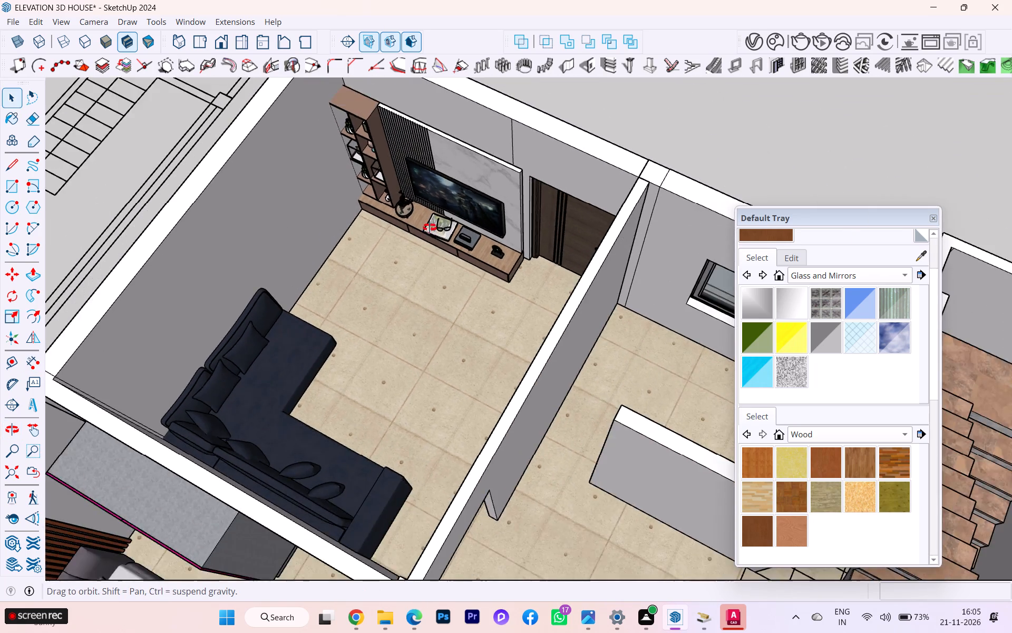
pyautogui.moveTo(430, 227); pyautogui.dragTo(214, 288, button='middle')
pyautogui.click(276, 304)
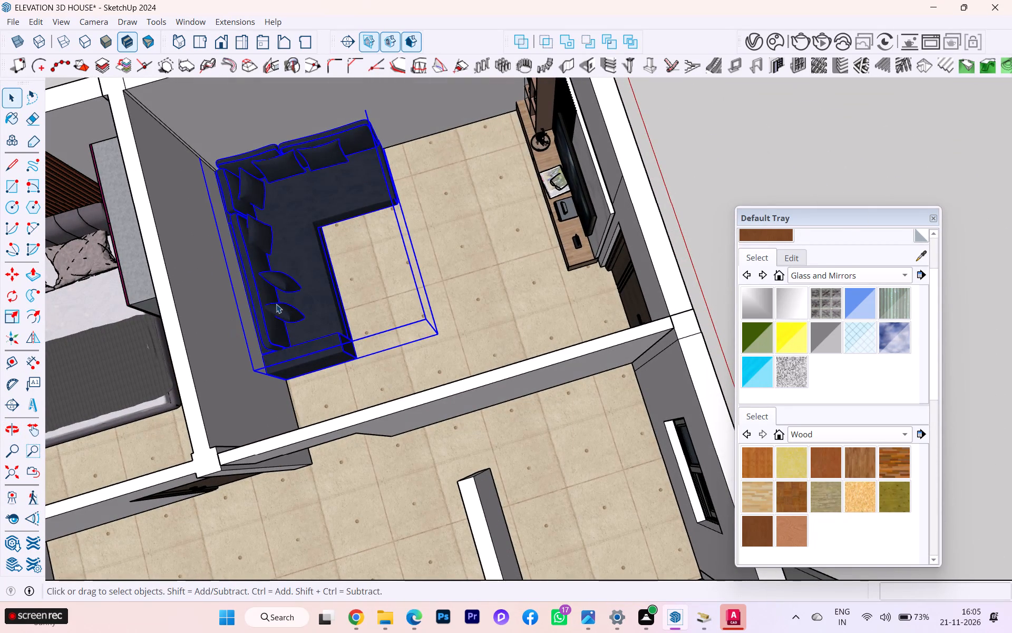
pyautogui.press('m')
pyautogui.click(300, 329)
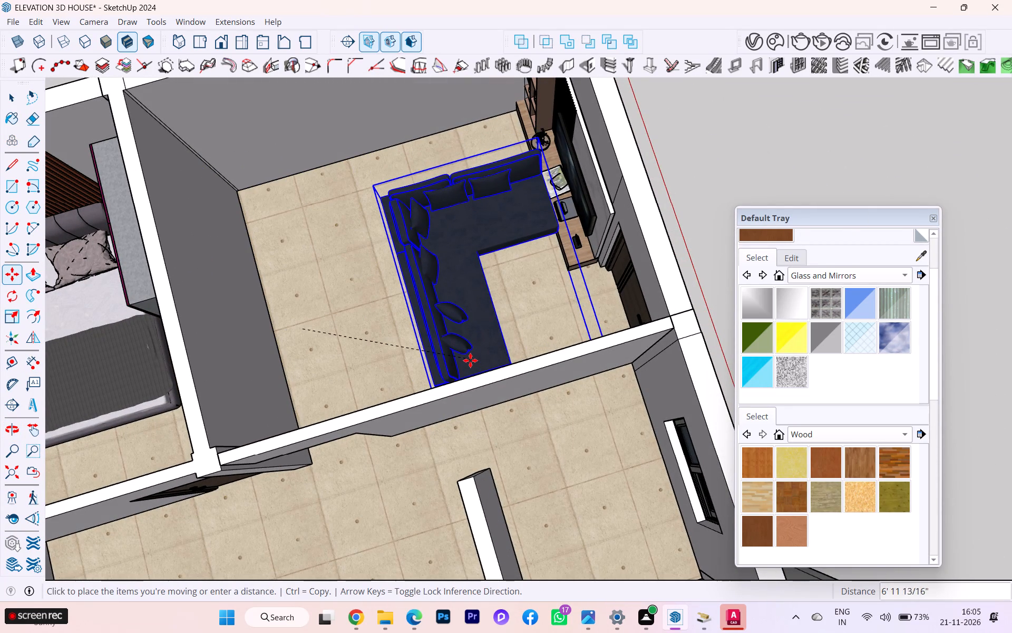
pyautogui.click(470, 360)
# Examine the sofa's placement relative to the TV unit, door and surrounding rooms from several sides.
pyautogui.moveTo(326, 267); pyautogui.dragTo(524, 261, button='middle')
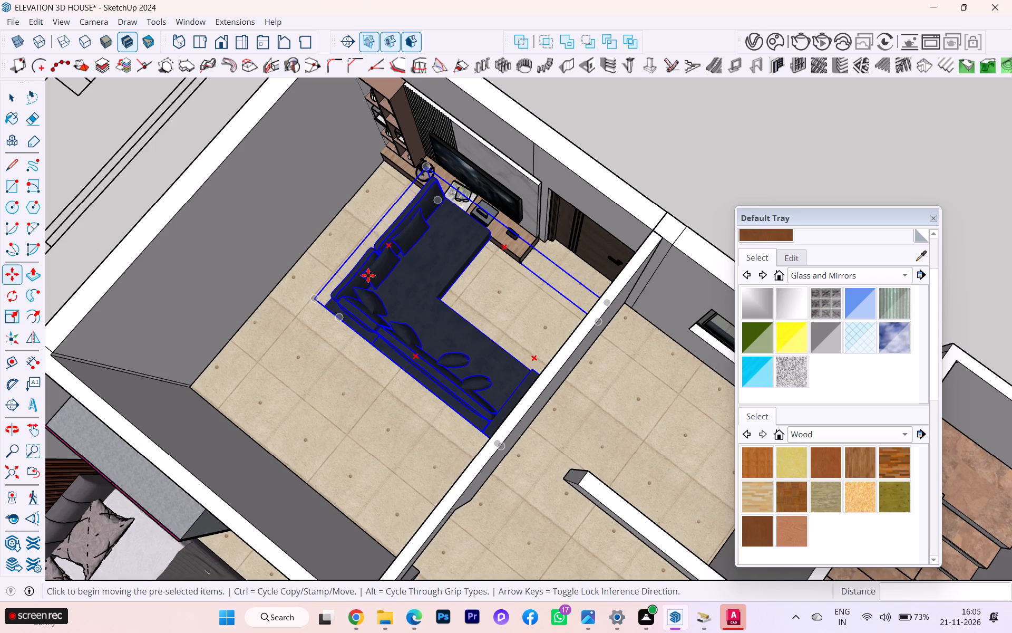
pyautogui.scroll(-1, 465, 262)
pyautogui.moveTo(463, 261); pyautogui.dragTo(593, 226, button='middle')
pyautogui.scroll(-3, 488, 237)
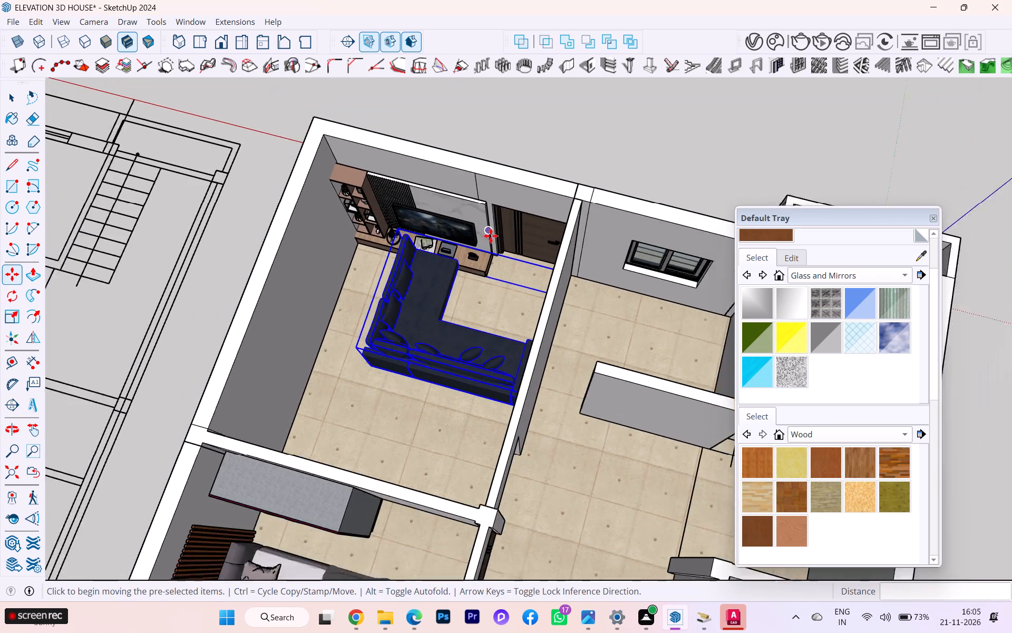
pyautogui.moveTo(484, 237); pyautogui.dragTo(791, 168, button='middle')
pyautogui.moveTo(445, 286); pyautogui.dragTo(776, 265, button='middle')
pyautogui.scroll(-1, 445, 286)
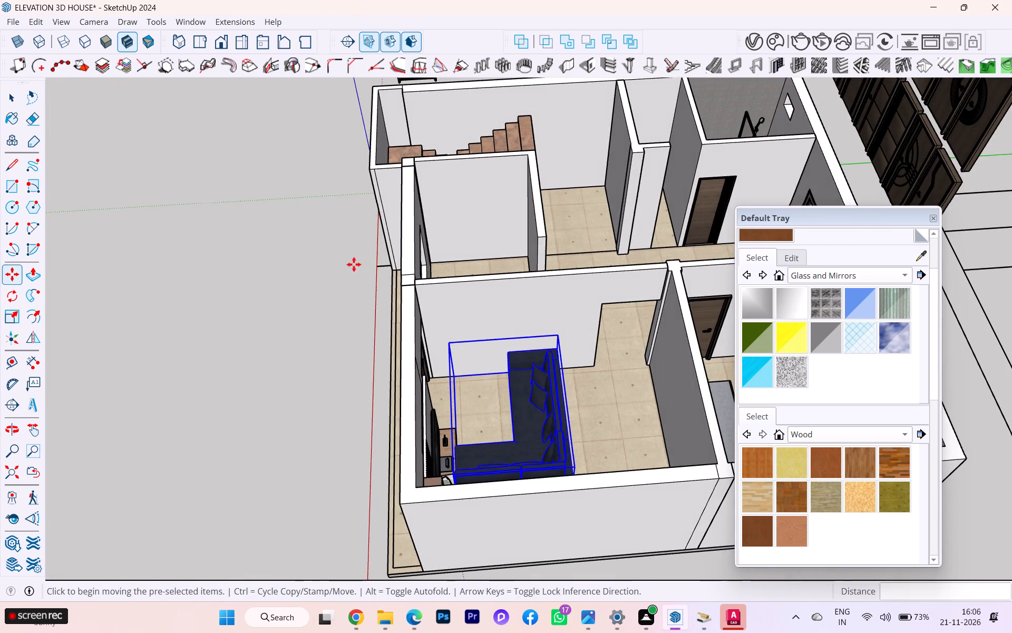
pyautogui.moveTo(354, 264); pyautogui.dragTo(542, 275, button='middle')
pyautogui.moveTo(401, 318); pyautogui.dragTo(83, 356, button='middle')
pyautogui.scroll(-1, 83, 356)
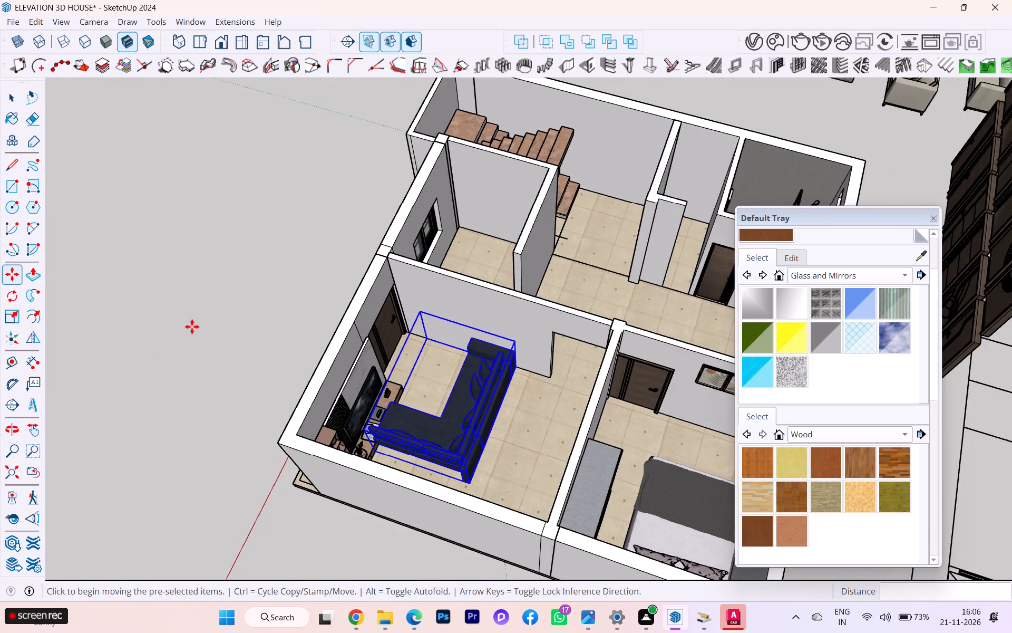
pyautogui.scroll(2, 165, 312)
# Move the TV unit about 12' 10" from the front wall to the opposite wall shared with the bedroom.
pyautogui.click(8, 103)
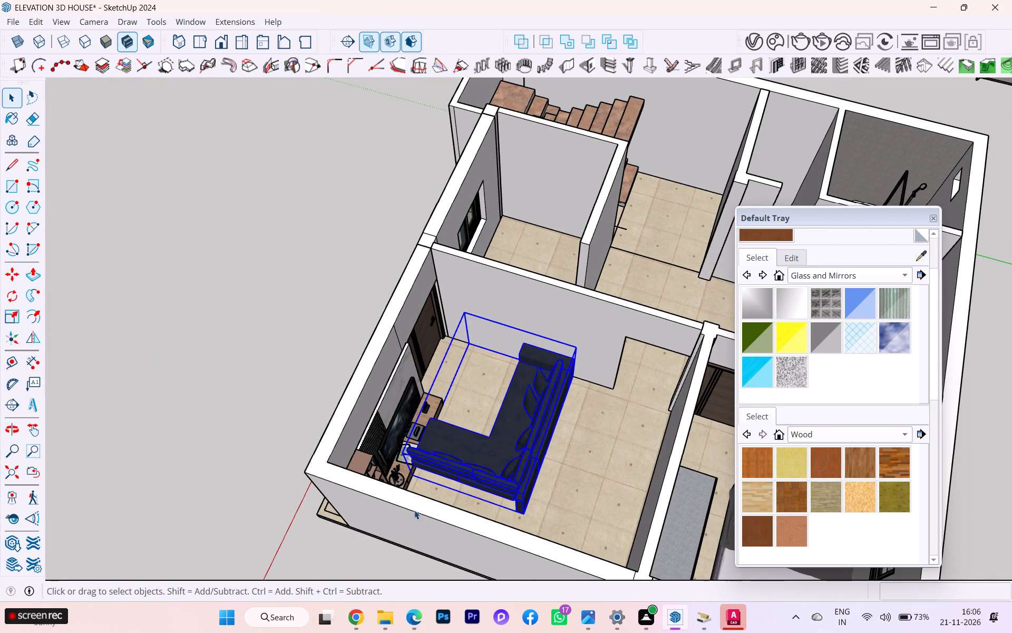
pyautogui.click(391, 460)
pyautogui.press('m')
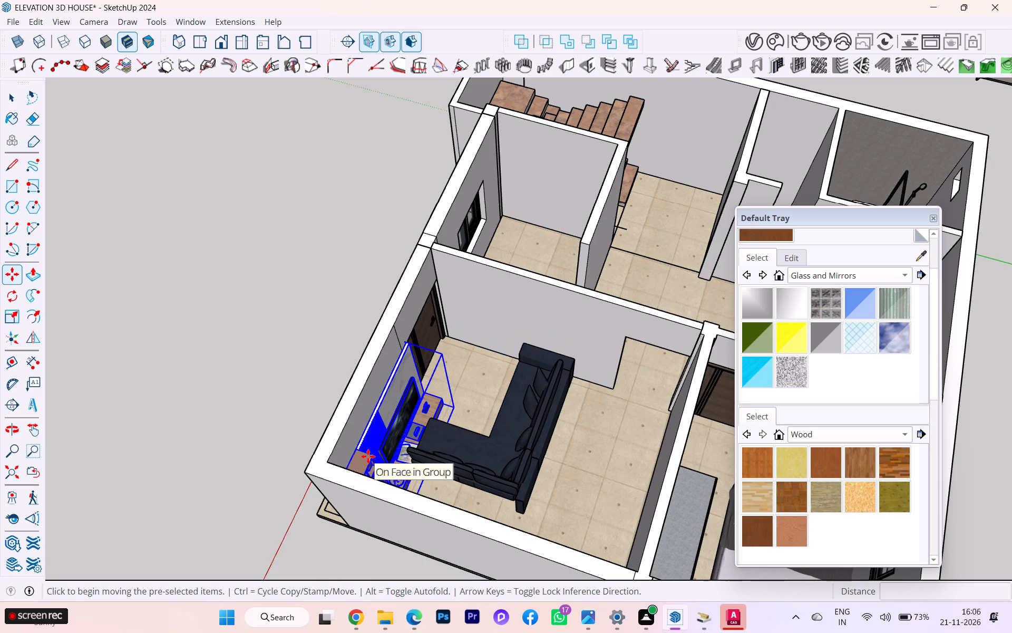
pyautogui.click(366, 456)
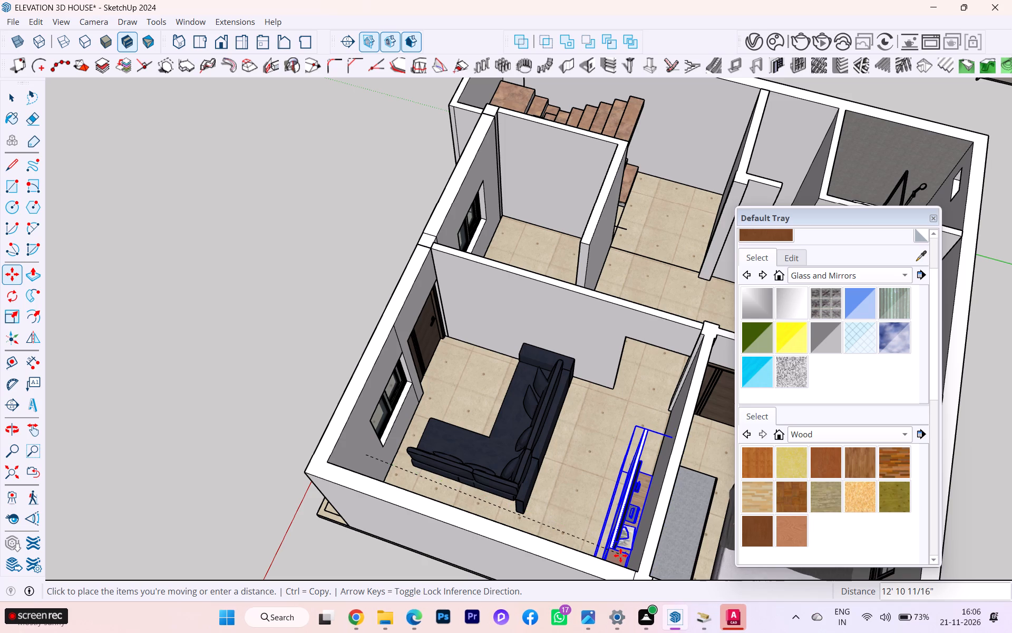
pyautogui.click(622, 549)
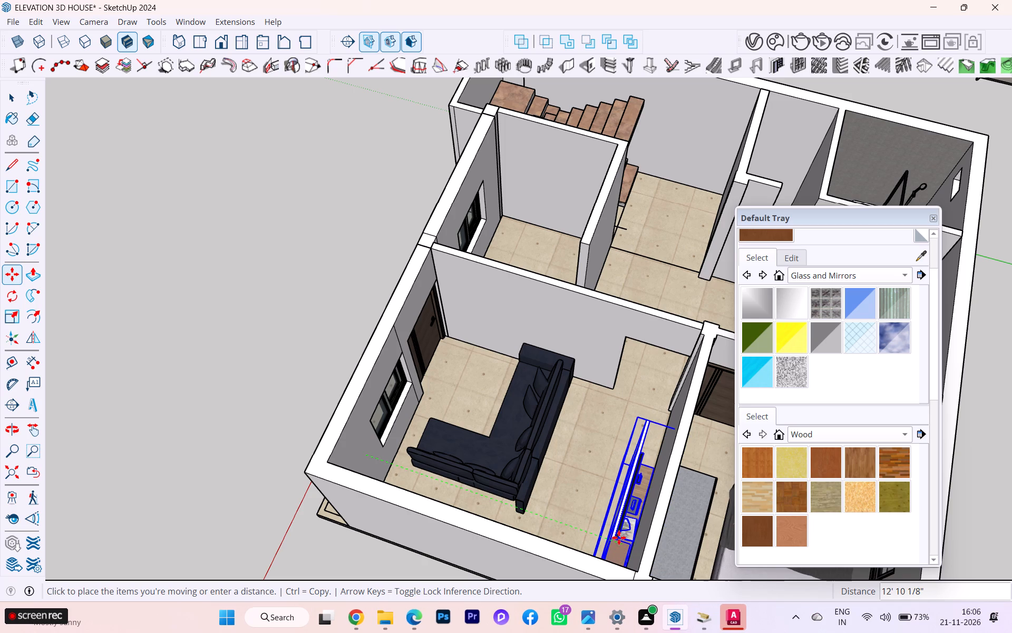
# Flip the TV unit front to back and end to end so it faces the room with its bookcase toward the inner wall.
pyautogui.click(41, 338)
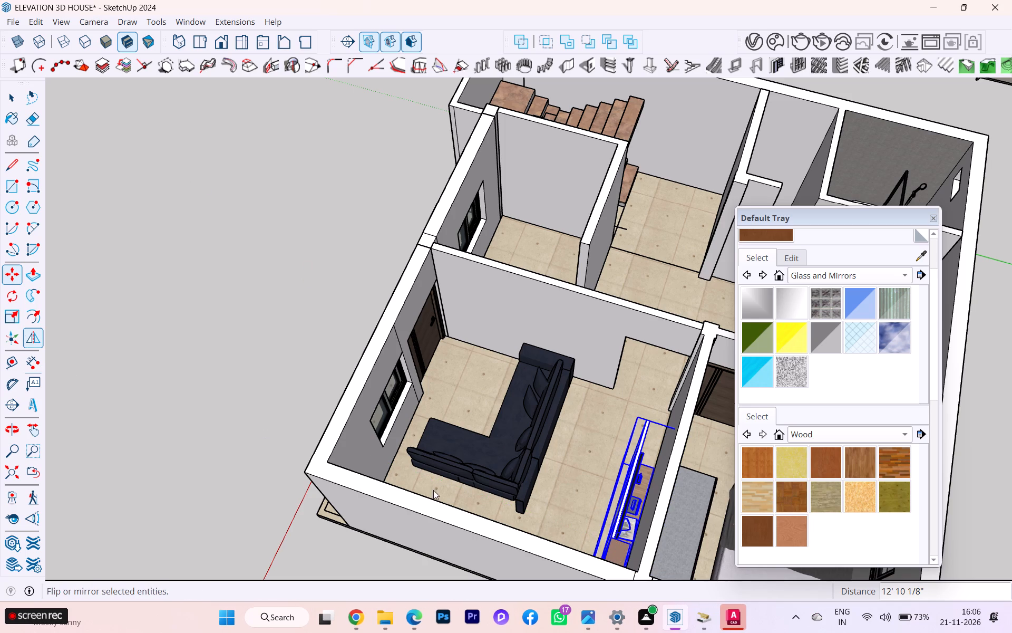
pyautogui.click(645, 483)
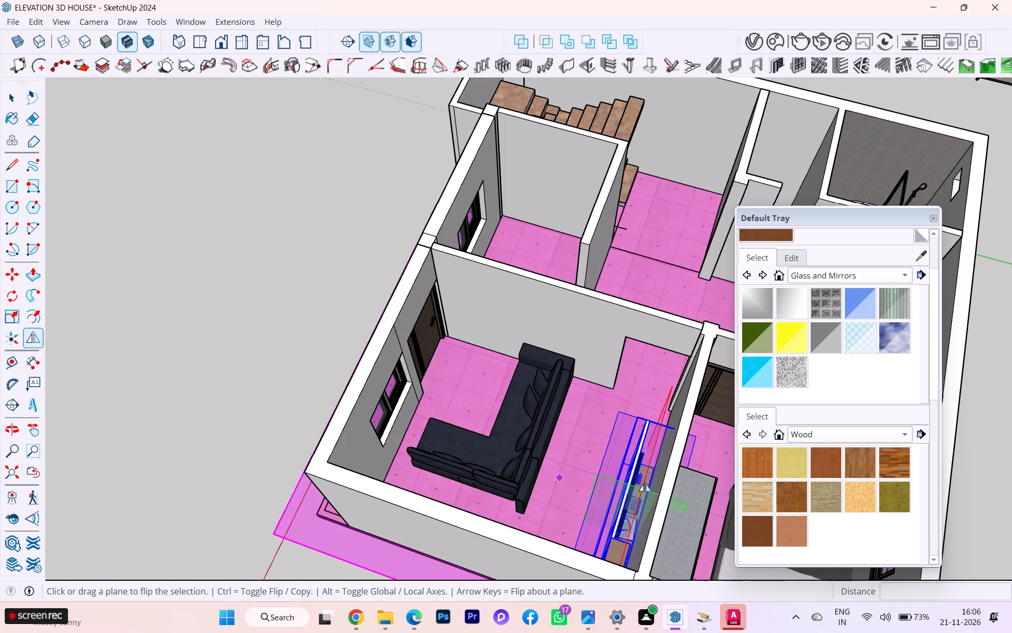
pyautogui.click(640, 487)
pyautogui.moveTo(637, 489); pyautogui.dragTo(787, 454, button='middle')
pyautogui.scroll(-1, 390, 403)
pyautogui.moveTo(385, 402); pyautogui.dragTo(667, 395, button='middle')
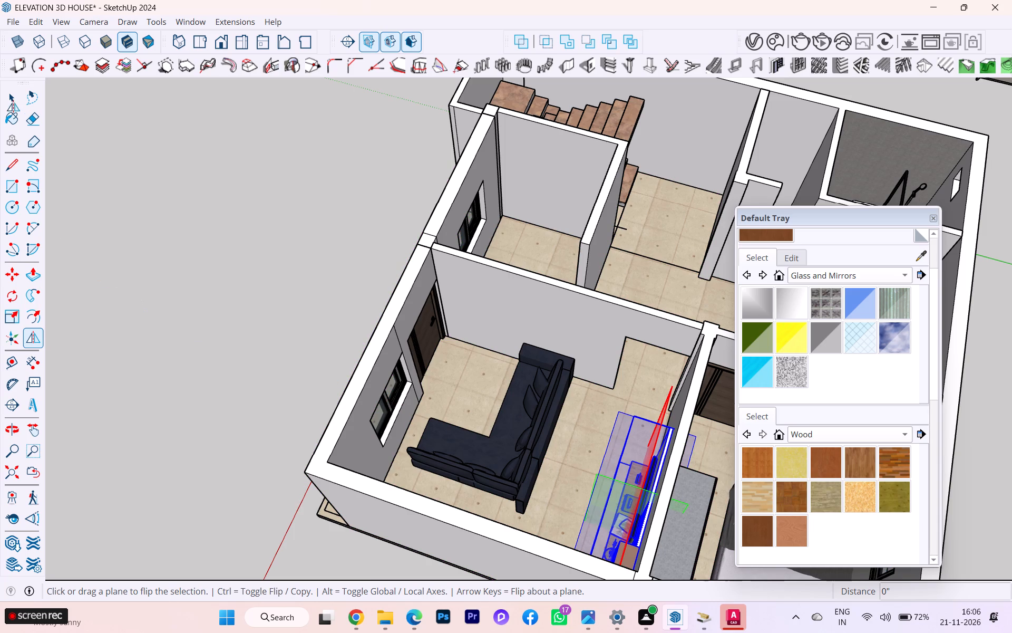
pyautogui.click(13, 103)
pyautogui.click(14, 94)
pyautogui.click(7, 101)
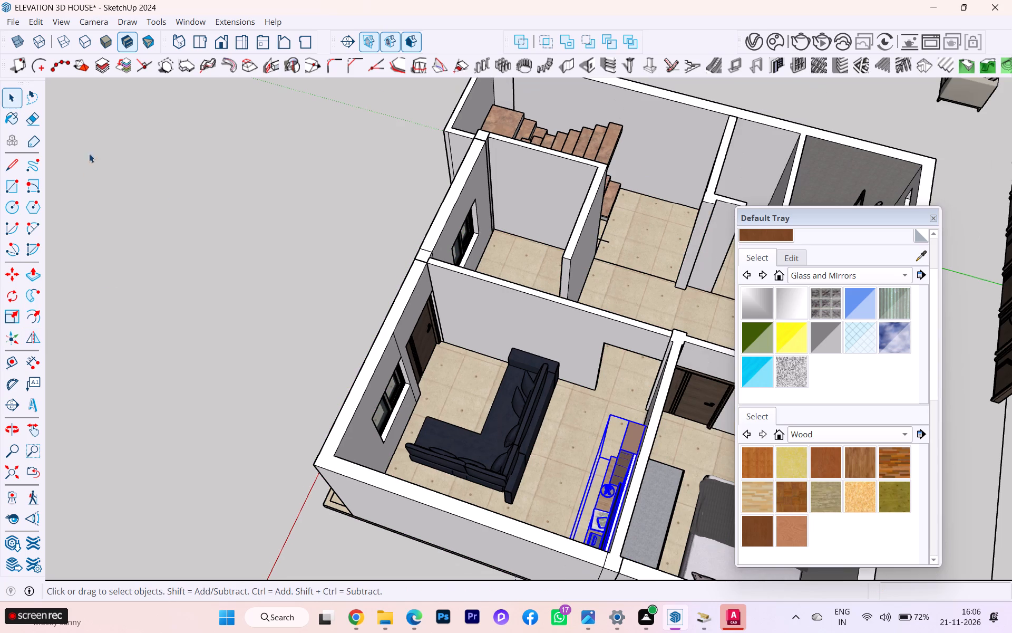
pyautogui.click(188, 213)
# Nudge the TV unit about 3 11/16" along the bedroom wall toward the room's inner opening.
pyautogui.scroll(-1, 253, 273)
pyautogui.moveTo(294, 275); pyautogui.dragTo(610, 243, button='middle')
pyautogui.scroll(4, 577, 272)
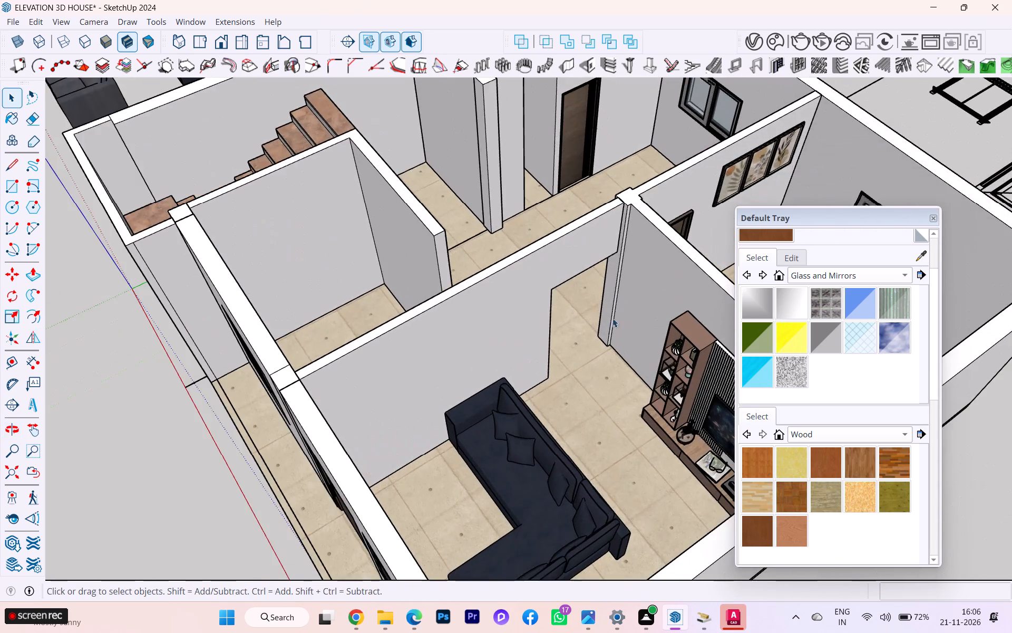
pyautogui.scroll(-1, 502, 300)
pyautogui.moveTo(497, 300); pyautogui.dragTo(715, 311, button='middle')
pyautogui.scroll(4, 656, 319)
pyautogui.scroll(-3, 273, 293)
pyautogui.scroll(5, 557, 304)
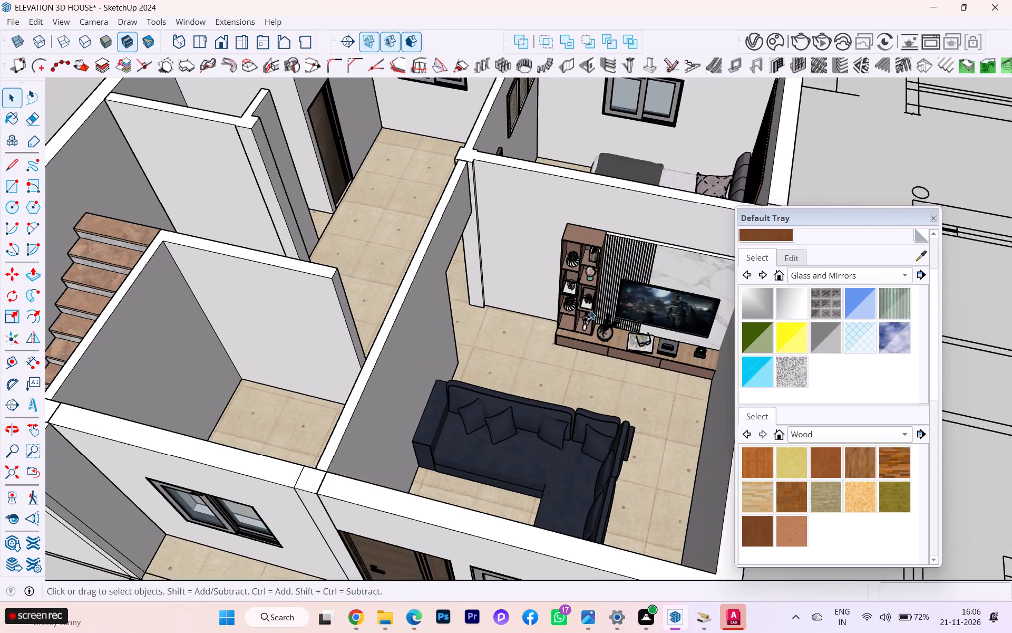
pyautogui.scroll(3, 628, 343)
pyautogui.click(616, 350)
pyautogui.scroll(2, 587, 359)
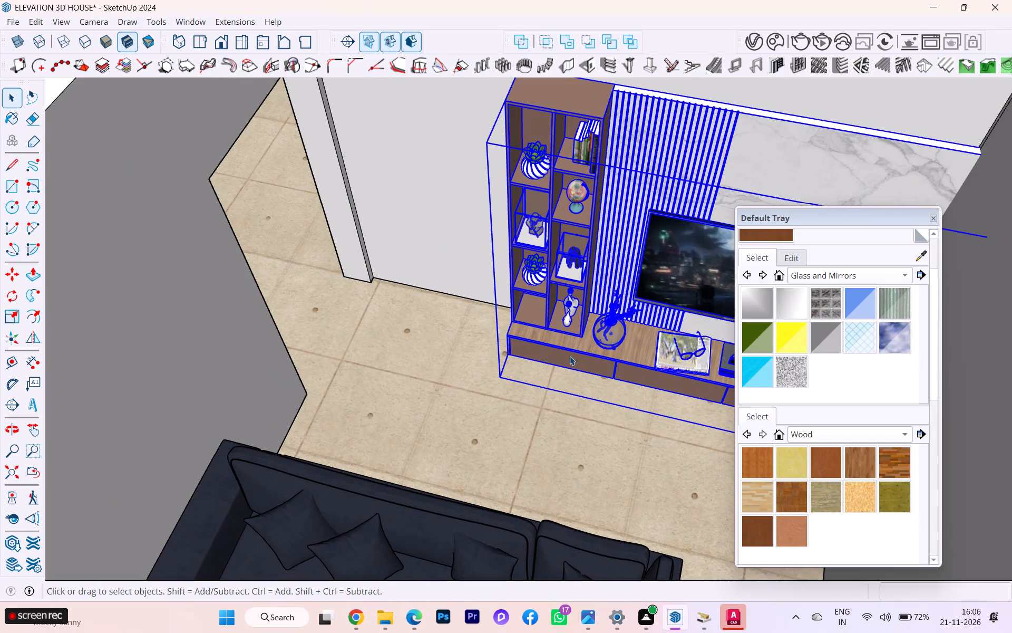
pyautogui.press('m')
pyautogui.scroll(5, 511, 359)
pyautogui.click(508, 357)
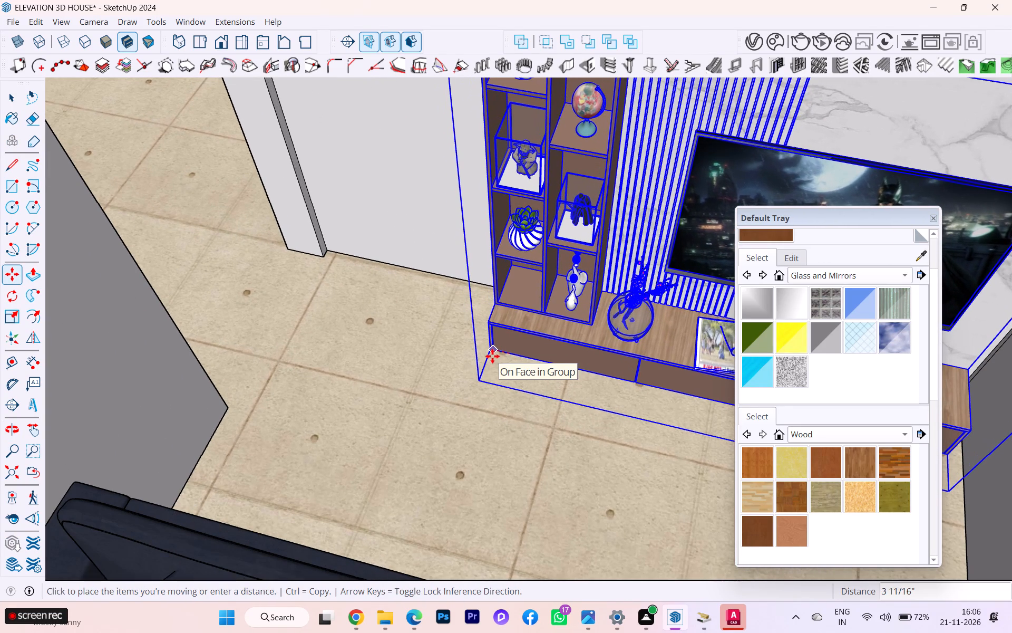
pyautogui.click(492, 356)
# Clear the TV unit selection and examine its position on the wall in relation to the sofa.
pyautogui.scroll(-2, 516, 340)
pyautogui.scroll(-10, 398, 291)
pyautogui.moveTo(413, 269); pyautogui.dragTo(568, 246, button='middle')
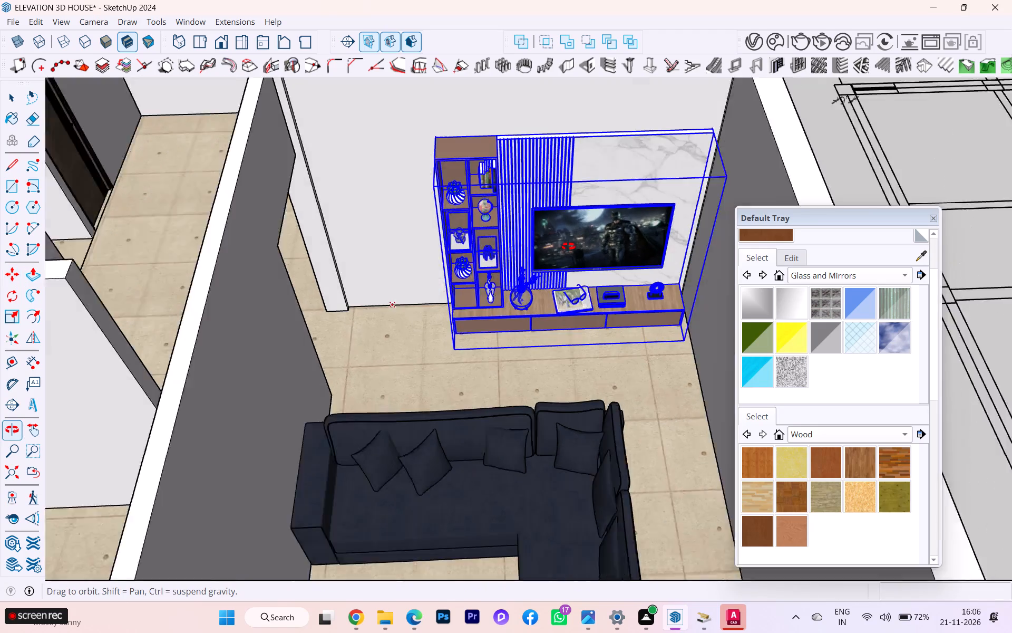
pyautogui.moveTo(568, 246); pyautogui.dragTo(621, 225, button='middle')
pyautogui.click(7, 92)
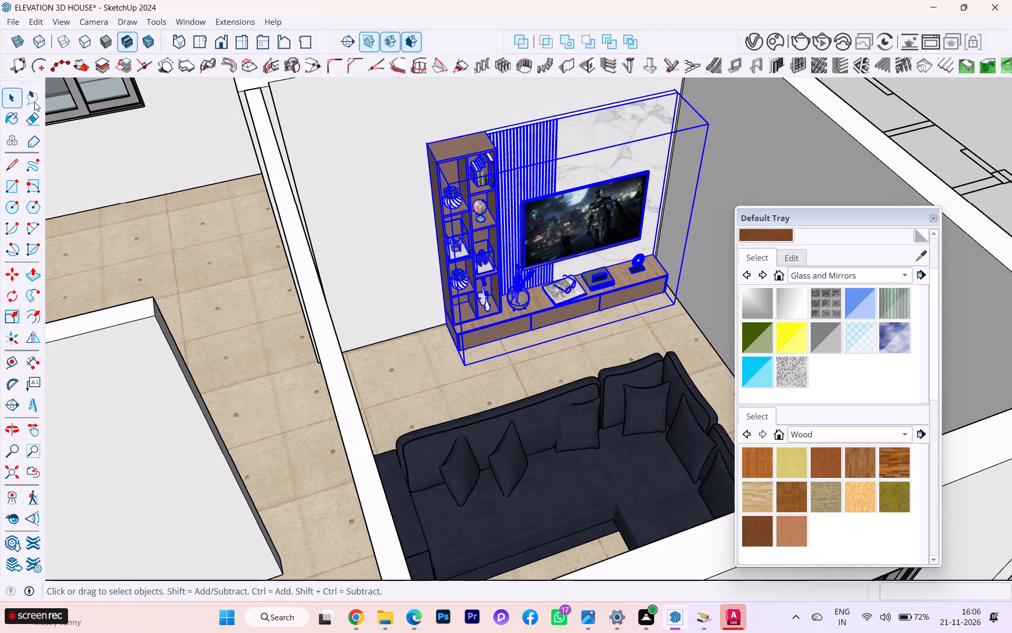
pyautogui.scroll(-2, 169, 159)
pyautogui.scroll(1, 170, 163)
pyautogui.scroll(-1, 167, 171)
pyautogui.click(764, 157)
pyautogui.scroll(2, 575, 313)
pyautogui.scroll(-1, 443, 363)
# Rotate the L-shaped sofa 90 degrees on the floor so its open side turns toward the TV unit.
pyautogui.moveTo(443, 363); pyautogui.dragTo(553, 414, button='middle')
pyautogui.click(536, 410)
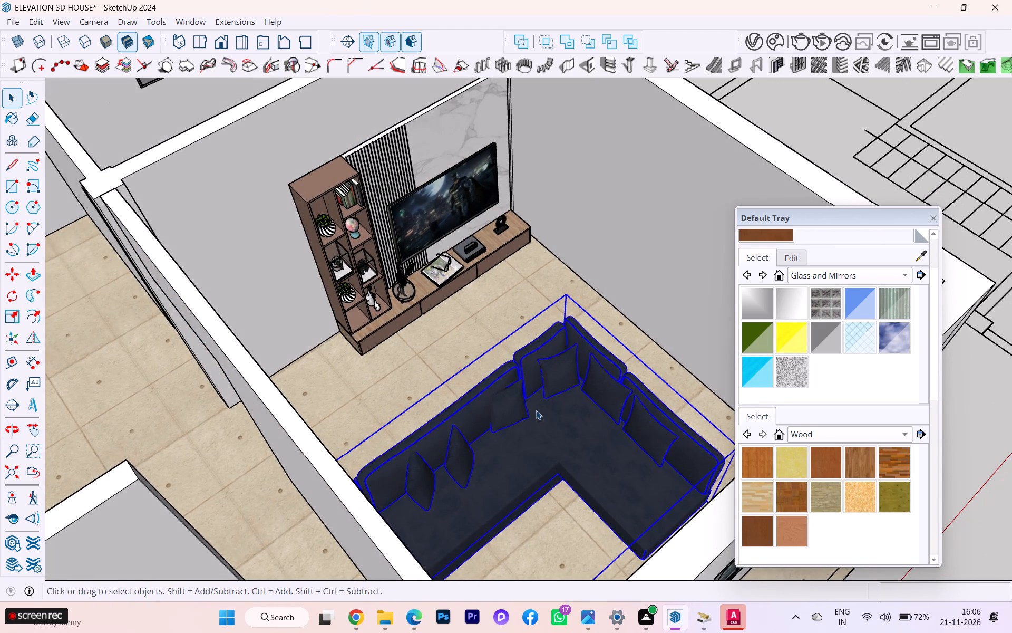
pyautogui.press('q')
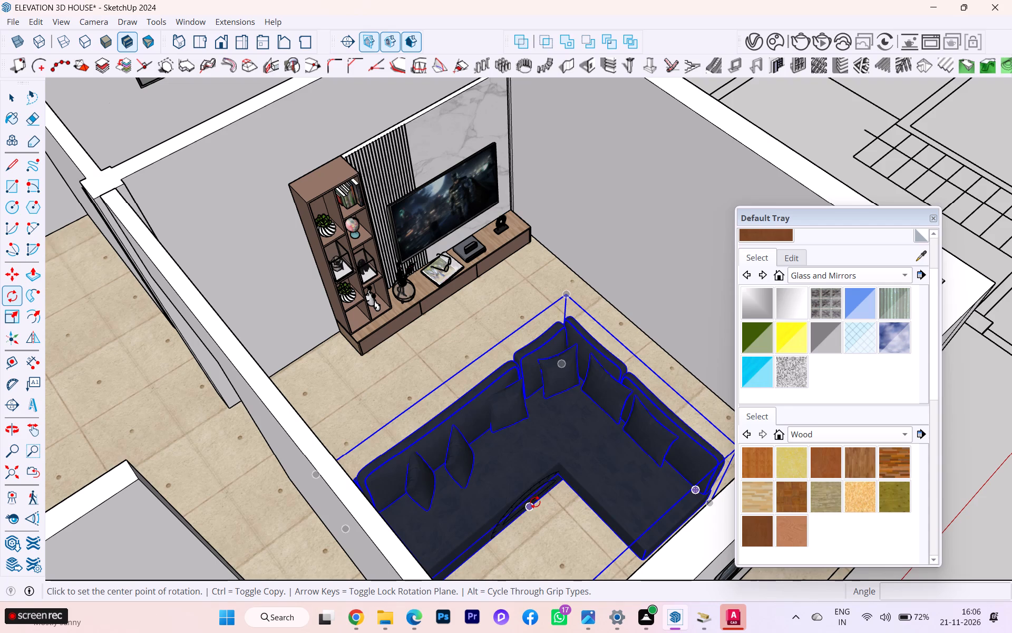
pyautogui.click(523, 532)
pyautogui.click(552, 506)
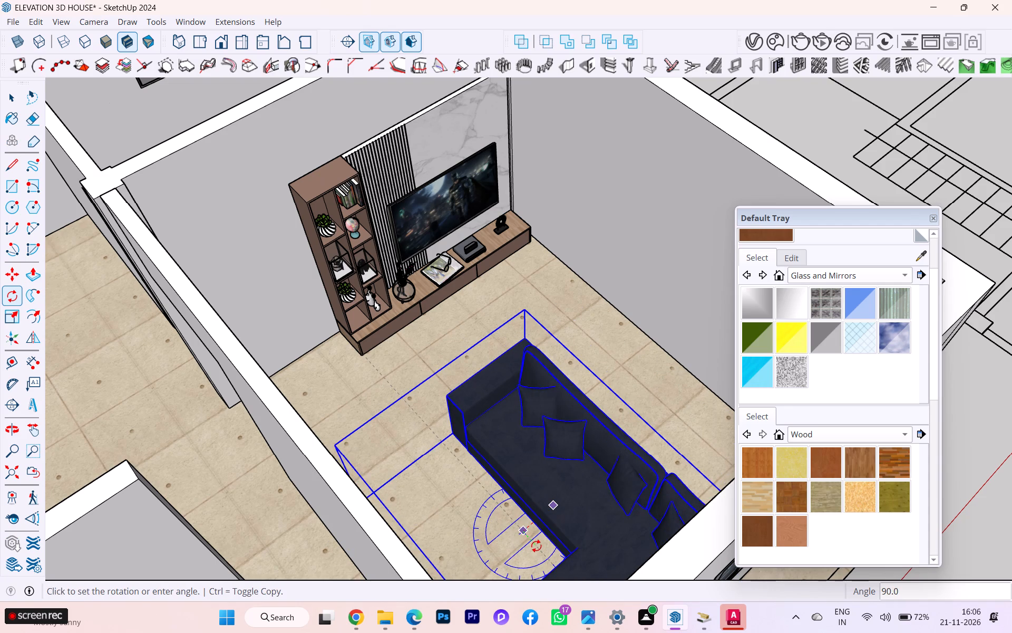
pyautogui.click(536, 546)
# Move the sofa about 3' 6 1/8" along the red axis toward the outer side wall.
pyautogui.scroll(-2, 580, 429)
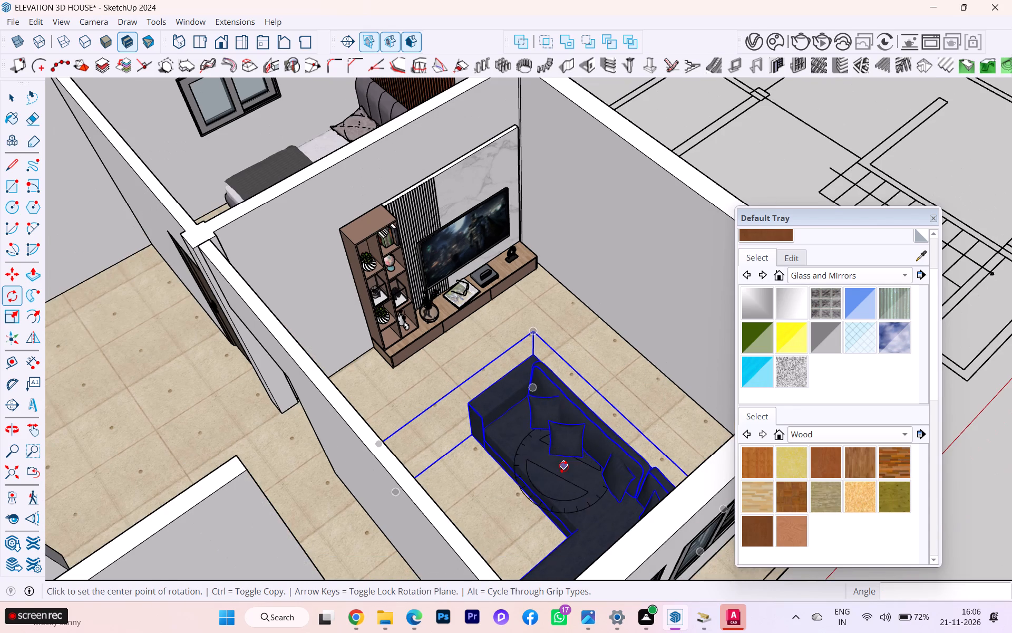
pyautogui.press('m')
pyautogui.scroll(3, 620, 432)
pyautogui.click(617, 429)
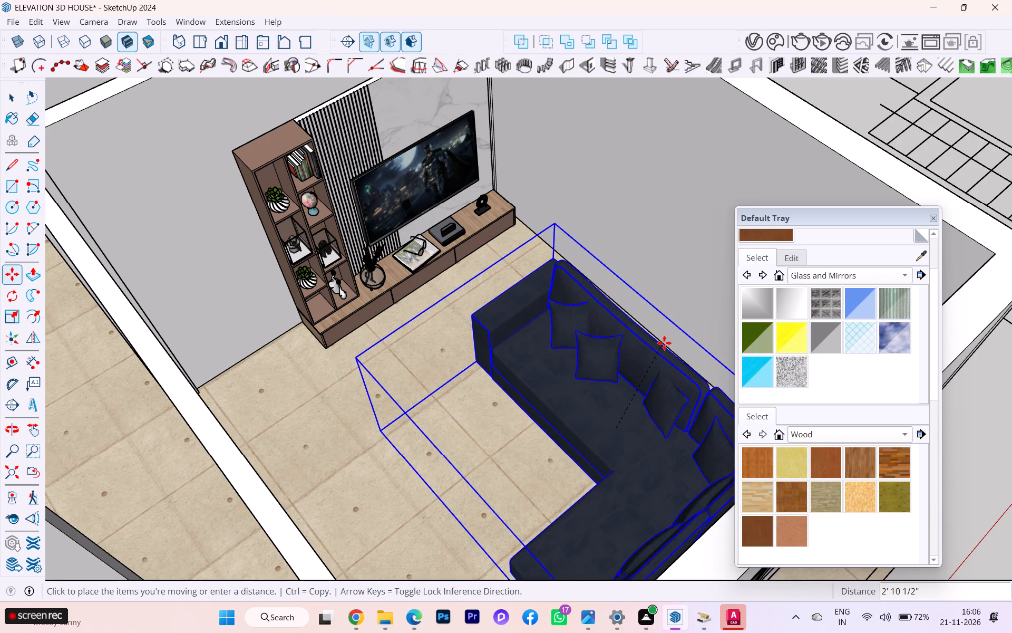
pyautogui.press('Left')
pyautogui.press('Left')
pyautogui.press('Right')
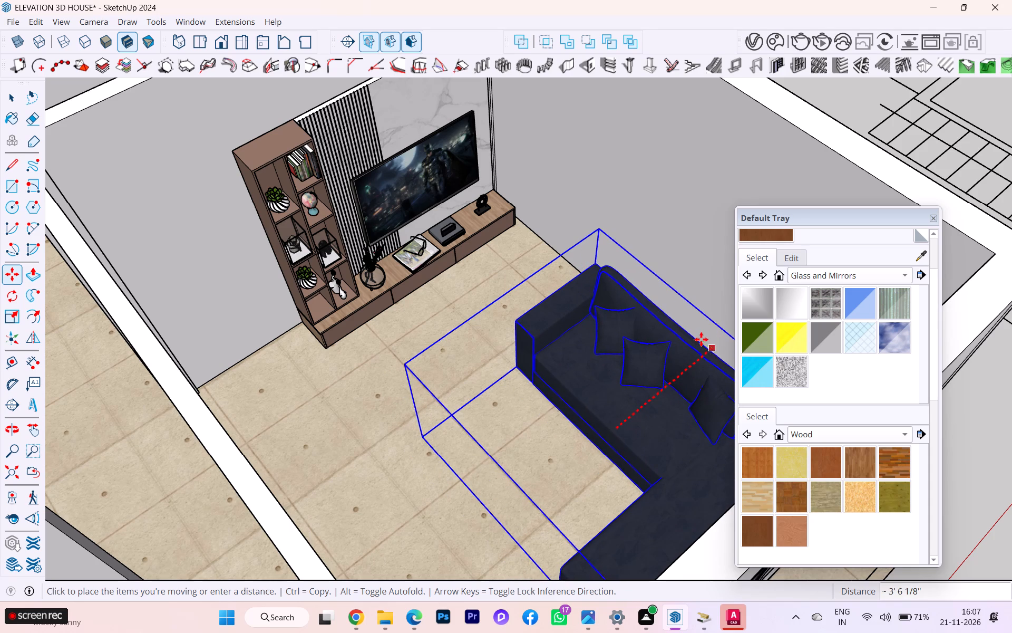
pyautogui.click(701, 339)
# Examine the sofa's fit against the side wall, the front window and the door, including its armrest end.
pyautogui.scroll(-3, 507, 335)
pyautogui.moveTo(498, 335); pyautogui.dragTo(774, 356, button='middle')
pyautogui.scroll(-2, 479, 354)
pyautogui.moveTo(504, 358); pyautogui.dragTo(672, 389, button='middle')
pyautogui.scroll(3, 674, 383)
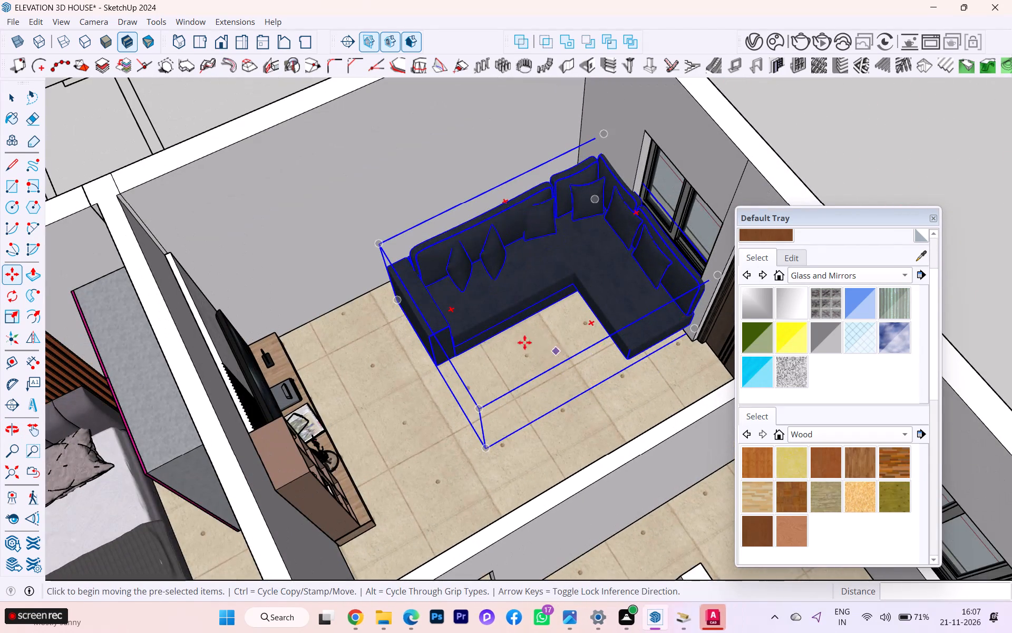
pyautogui.scroll(4, 433, 351)
pyautogui.scroll(-2, 395, 300)
pyautogui.moveTo(410, 306); pyautogui.dragTo(510, 316, button='middle')
pyautogui.scroll(3, 447, 339)
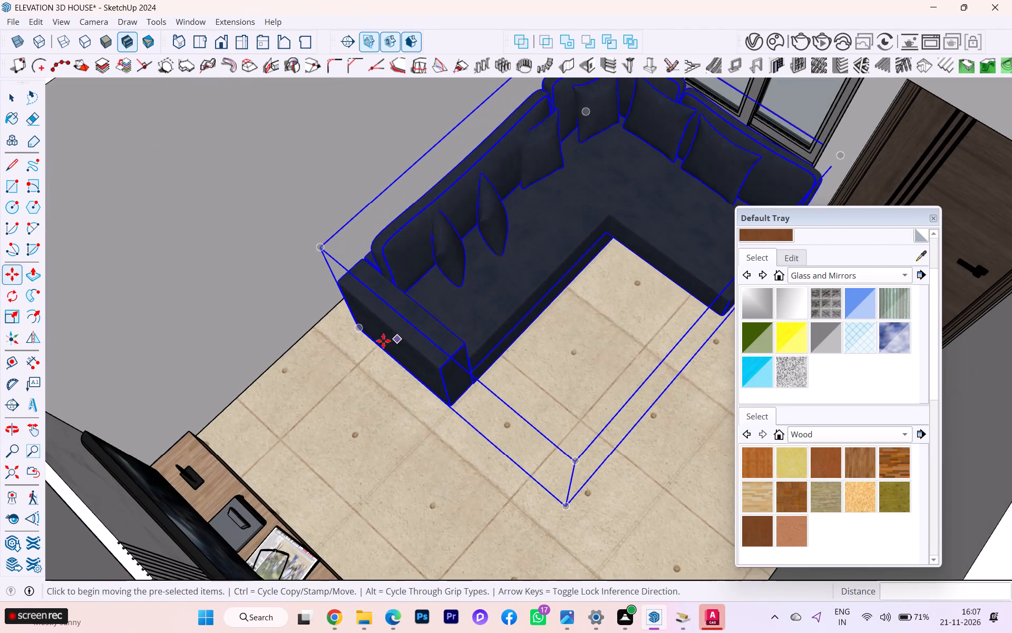
# Move the L-shaped sofa about 9 9/16" toward the outer side wall, using its armrest's floor corner as the move point.
pyautogui.click(355, 334)
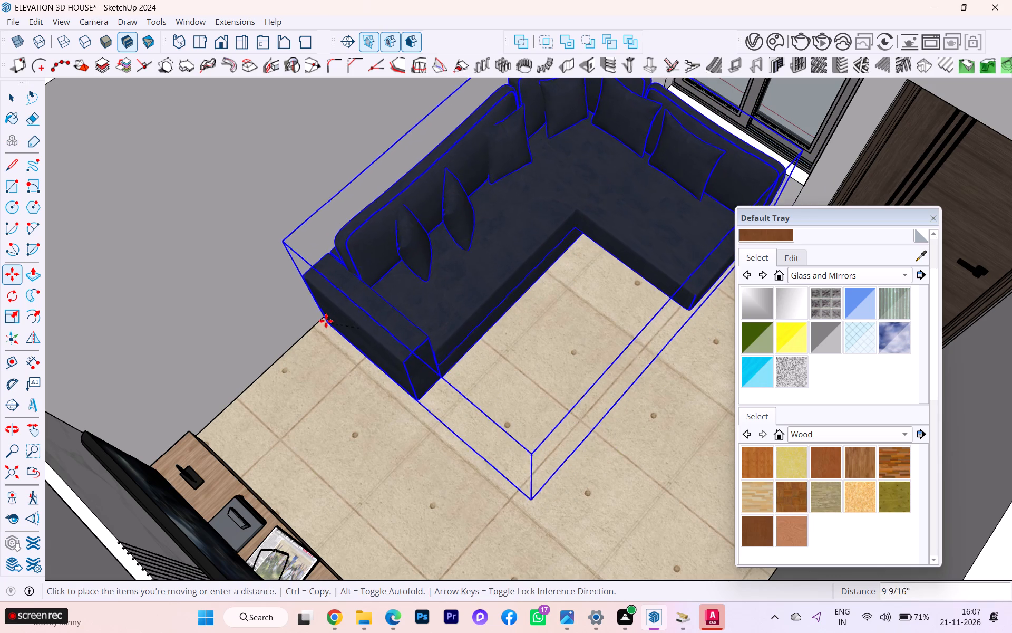
pyautogui.click(325, 320)
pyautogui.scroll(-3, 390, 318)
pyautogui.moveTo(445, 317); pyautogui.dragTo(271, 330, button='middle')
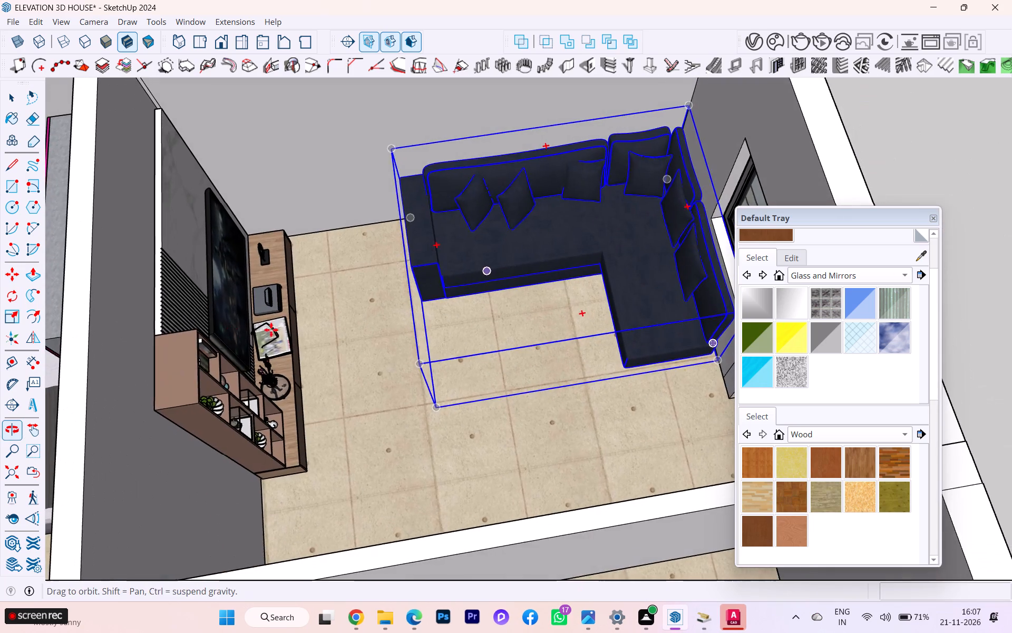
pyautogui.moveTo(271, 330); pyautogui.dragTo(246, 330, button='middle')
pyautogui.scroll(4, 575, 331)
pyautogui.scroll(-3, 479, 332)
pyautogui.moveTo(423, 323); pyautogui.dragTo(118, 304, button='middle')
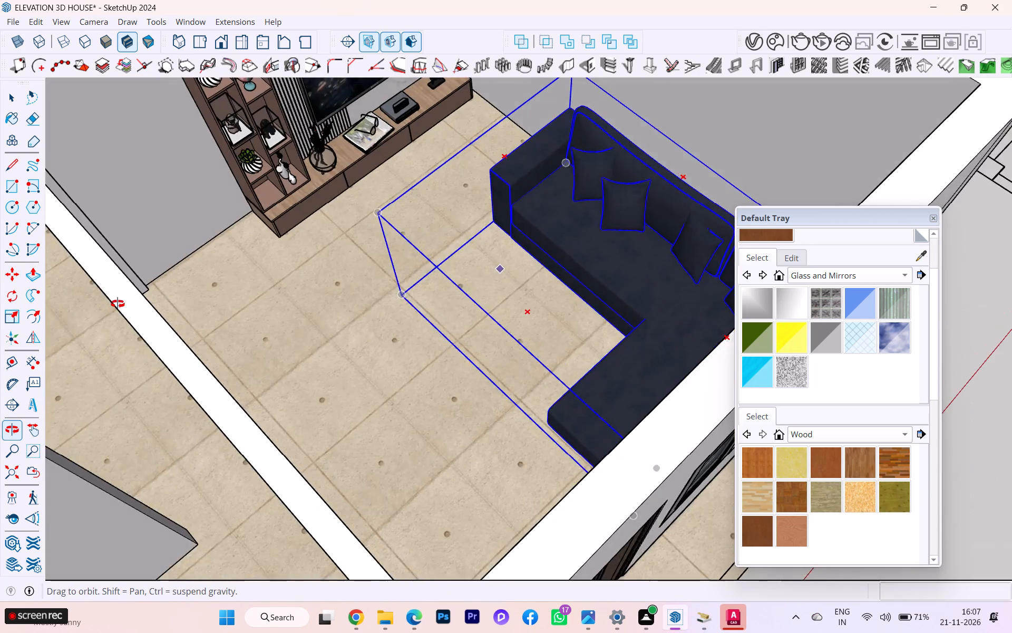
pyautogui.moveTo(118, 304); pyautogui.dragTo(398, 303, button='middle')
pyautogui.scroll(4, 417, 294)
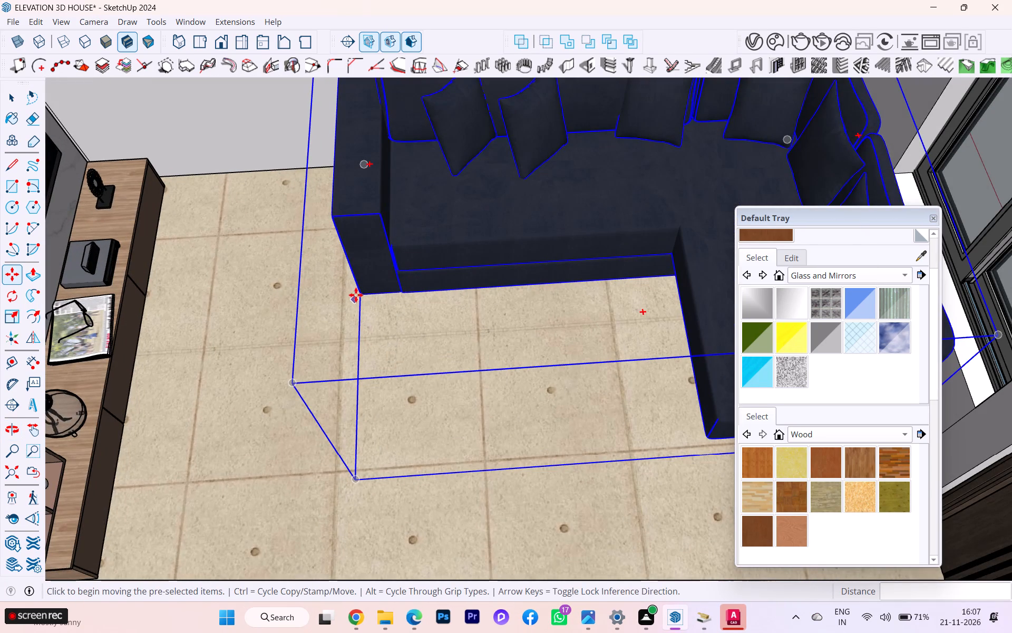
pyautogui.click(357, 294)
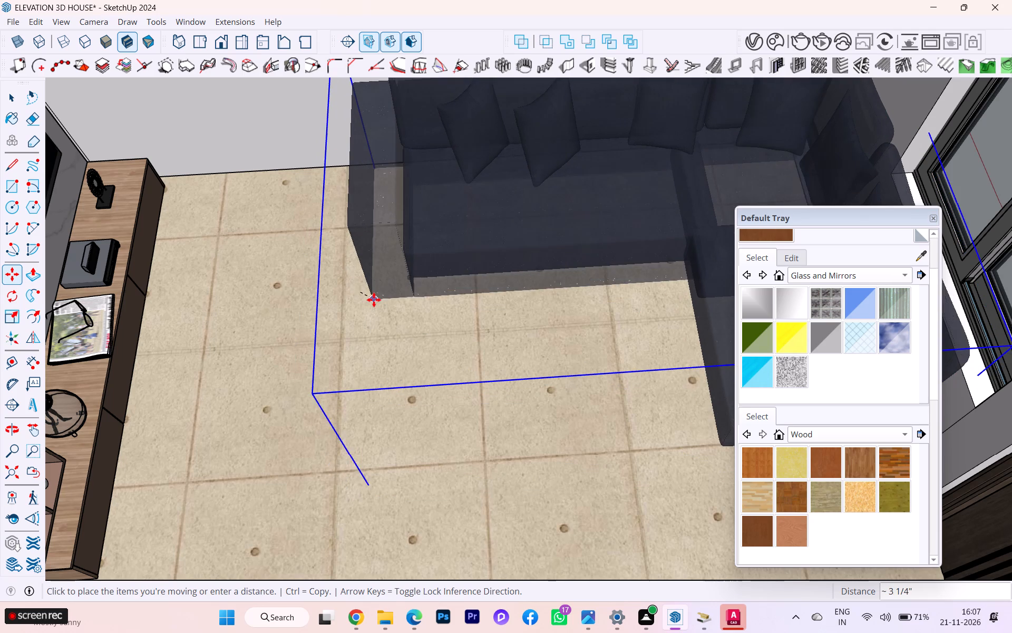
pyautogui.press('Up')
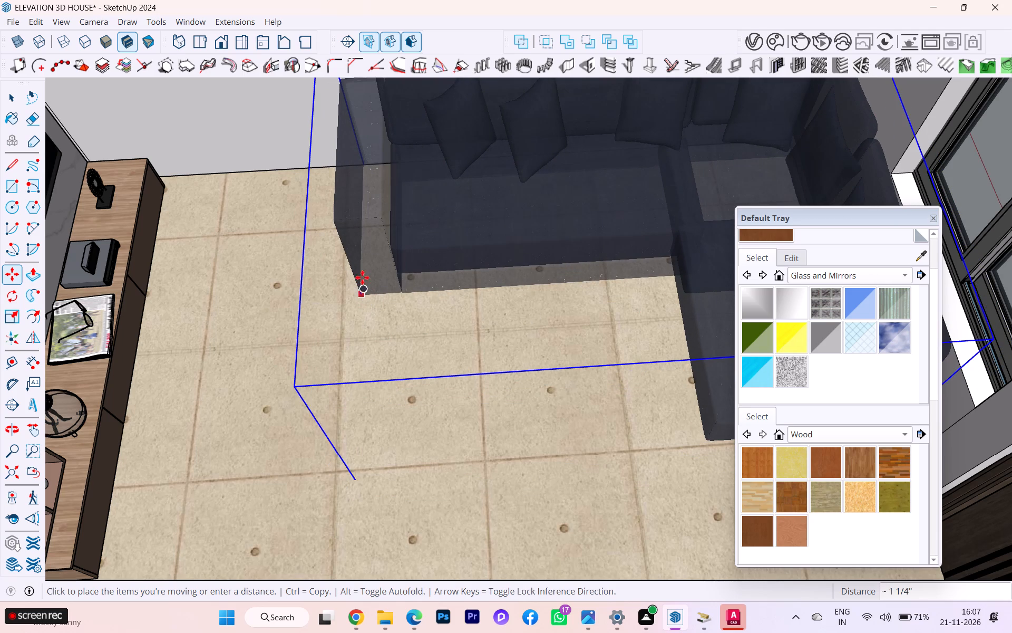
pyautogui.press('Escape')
# Lower the sofa slightly along the vertical axis from its armrest's bottom corner to seat it on the floor.
pyautogui.scroll(-3, 361, 320)
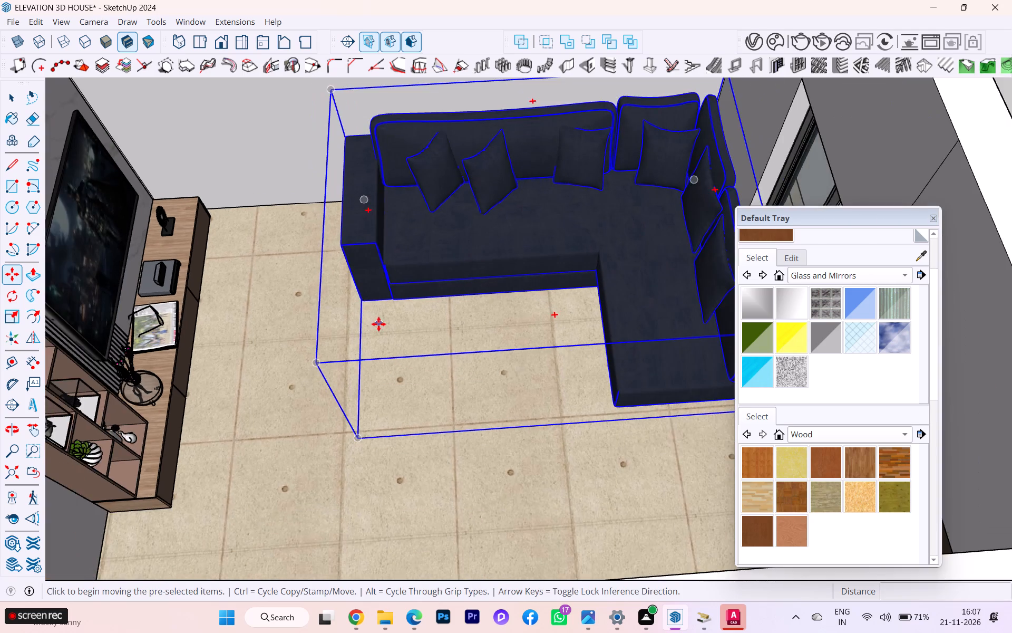
pyautogui.scroll(6, 376, 320)
pyautogui.click(356, 291)
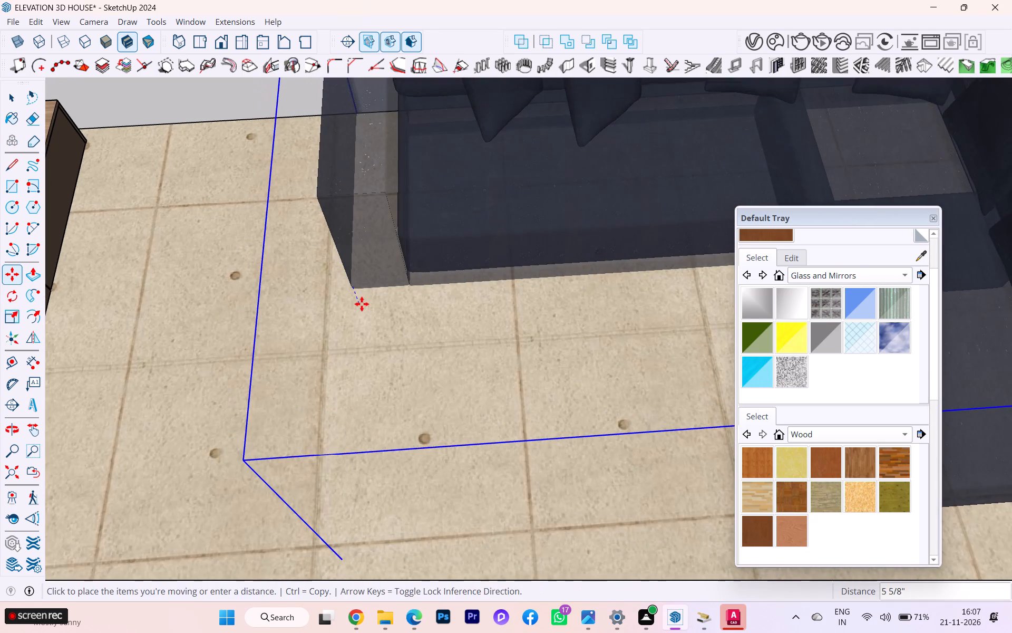
pyautogui.click(356, 294)
# Clear the sofa selection and examine its placement against the side wall, the front window and the TV unit.
pyautogui.scroll(-2, 379, 311)
pyautogui.moveTo(394, 312); pyautogui.dragTo(415, 313, button='middle')
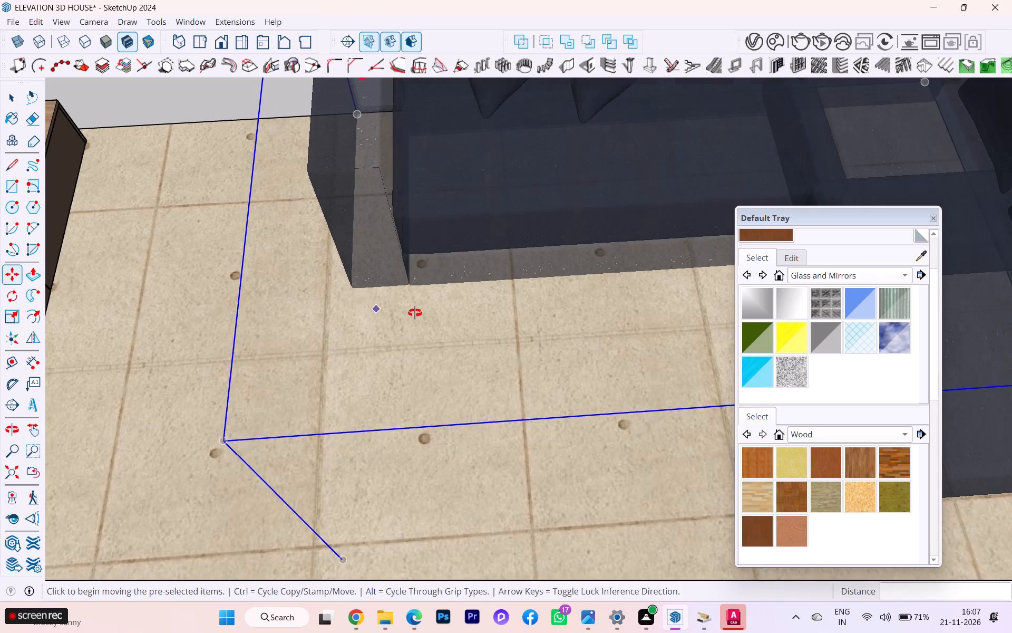
pyautogui.moveTo(415, 313); pyautogui.dragTo(653, 326, button='middle')
pyautogui.scroll(-8, 365, 324)
pyautogui.scroll(1, 390, 355)
pyautogui.scroll(-2, 390, 355)
pyautogui.scroll(1, 390, 355)
pyautogui.scroll(-2, 390, 355)
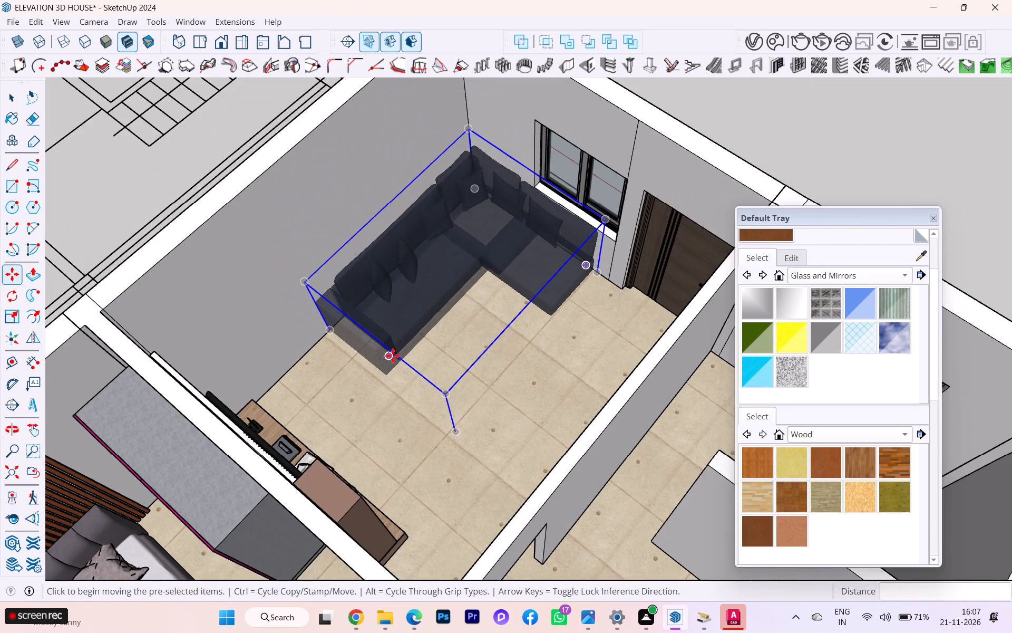
pyautogui.scroll(-1, 394, 354)
pyautogui.scroll(2, 394, 354)
pyautogui.scroll(-1, 394, 354)
pyautogui.click(17, 101)
pyautogui.click(104, 204)
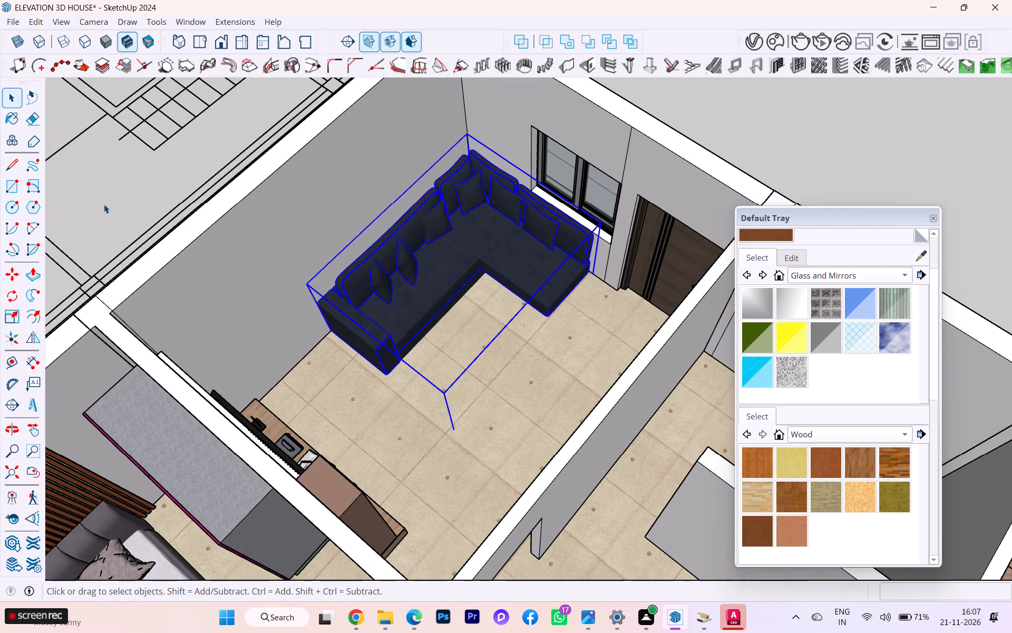
pyautogui.press('Escape')
pyautogui.scroll(3, 498, 195)
pyautogui.scroll(2, 618, 198)
pyautogui.scroll(-2, 626, 207)
pyautogui.moveTo(611, 217); pyautogui.dragTo(458, 273, button='middle')
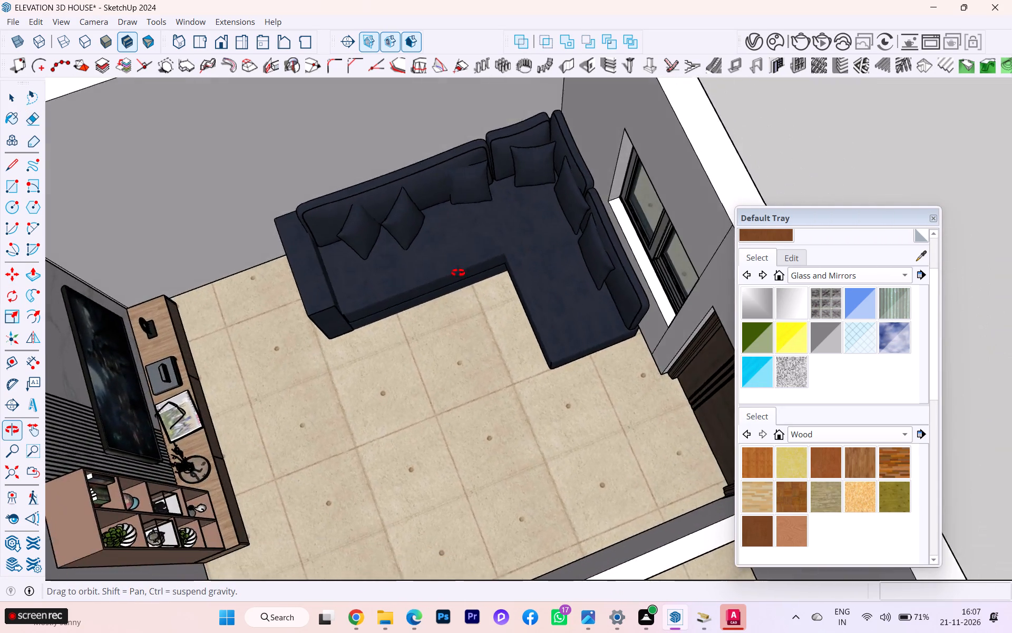
pyautogui.moveTo(458, 273); pyautogui.dragTo(412, 194, button='middle')
pyautogui.scroll(5, 530, 220)
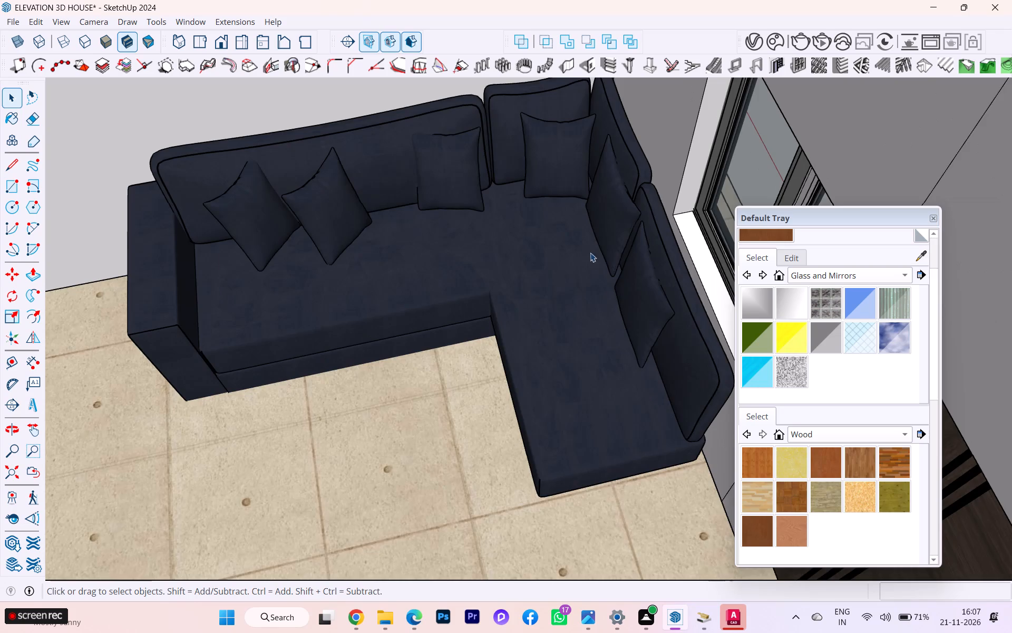
pyautogui.scroll(-1, 591, 254)
pyautogui.moveTo(591, 255); pyautogui.dragTo(763, 220, button='middle')
pyautogui.scroll(-3, 440, 192)
pyautogui.moveTo(543, 186); pyautogui.dragTo(492, 201, button='middle')
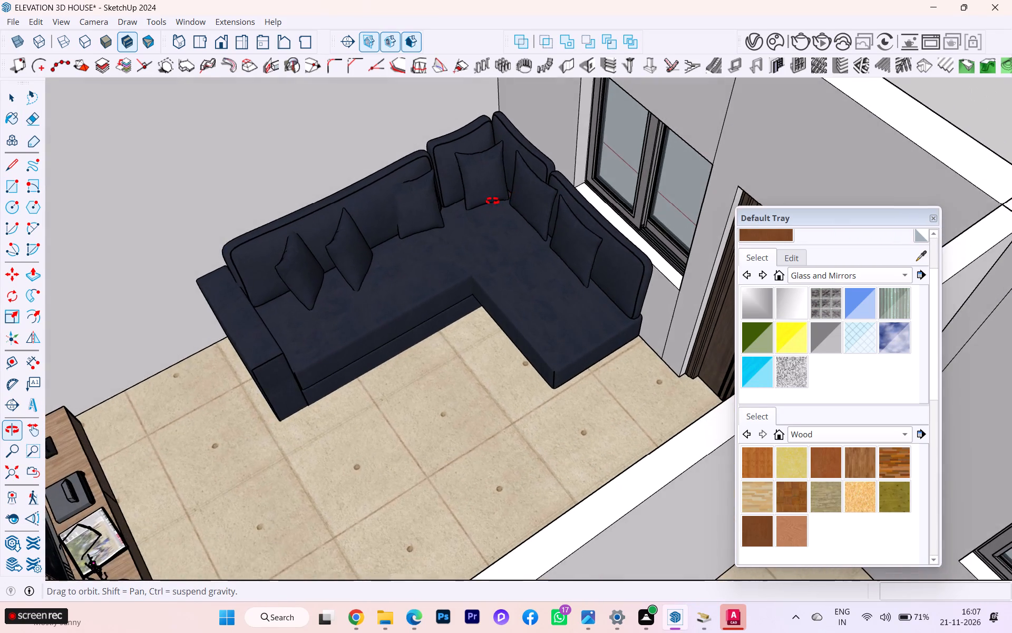
pyautogui.moveTo(492, 201); pyautogui.dragTo(611, 171, button='middle')
pyautogui.scroll(2, 660, 260)
# Delete the stray vertical wall edges below and above the front window on its door side.
pyautogui.click(659, 264)
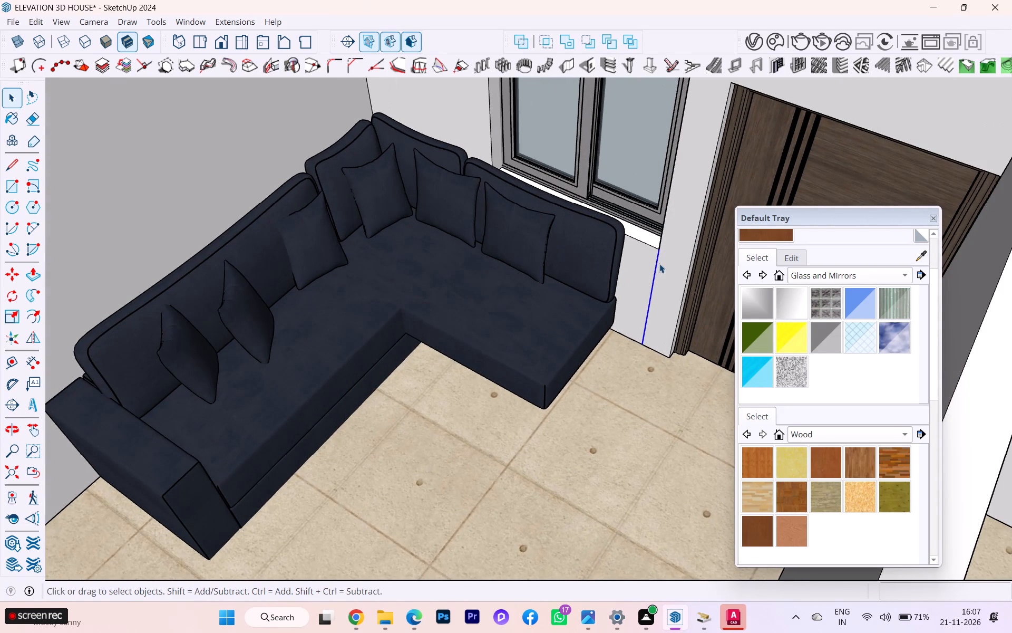
pyautogui.press('Delete')
pyautogui.scroll(-1, 657, 263)
pyautogui.press('F8')
pyautogui.moveTo(521, 305); pyautogui.dragTo(473, 331, button='middle')
pyautogui.scroll(-1, 473, 331)
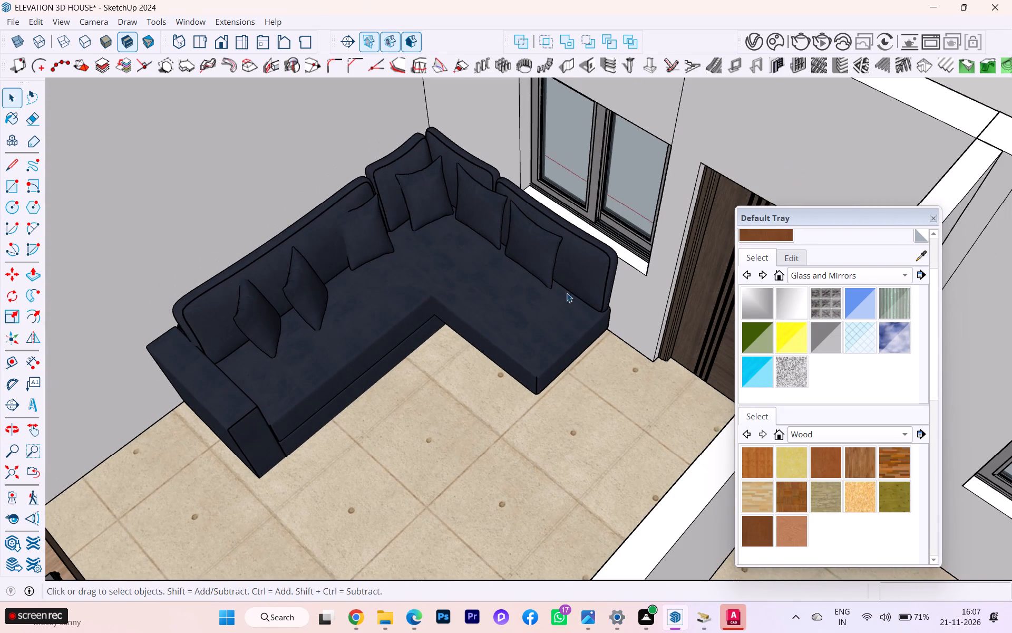
pyautogui.click(679, 104)
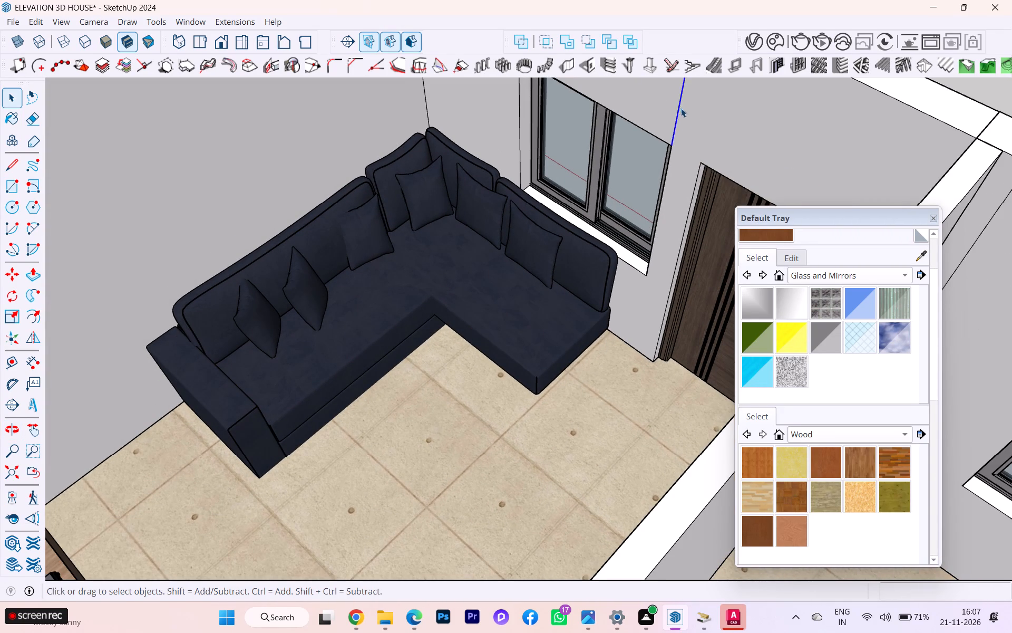
pyautogui.press('Delete')
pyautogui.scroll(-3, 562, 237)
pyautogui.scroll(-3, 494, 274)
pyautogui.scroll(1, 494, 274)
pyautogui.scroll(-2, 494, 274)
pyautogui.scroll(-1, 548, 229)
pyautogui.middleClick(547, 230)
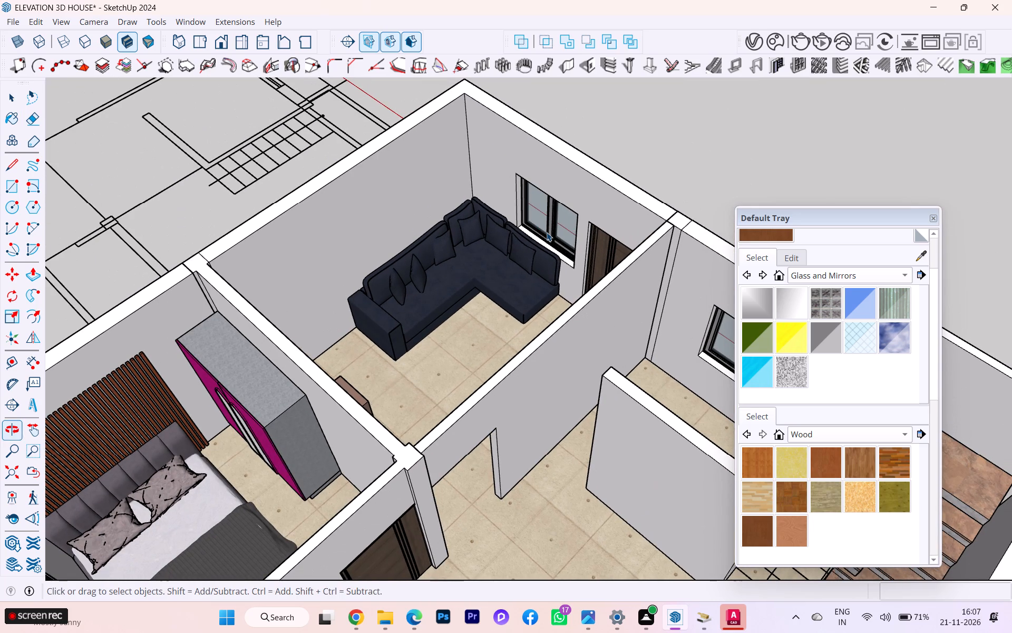
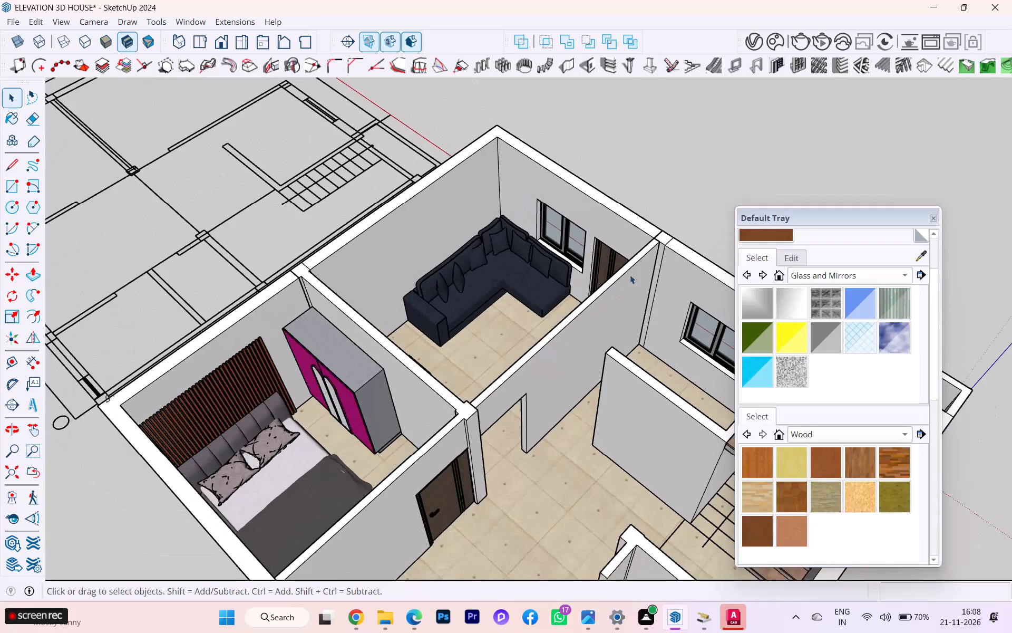
# Examine the arrangement of the L-shaped sofa and the TV unit in the TV room from several angles.
pyautogui.scroll(2, 646, 243)
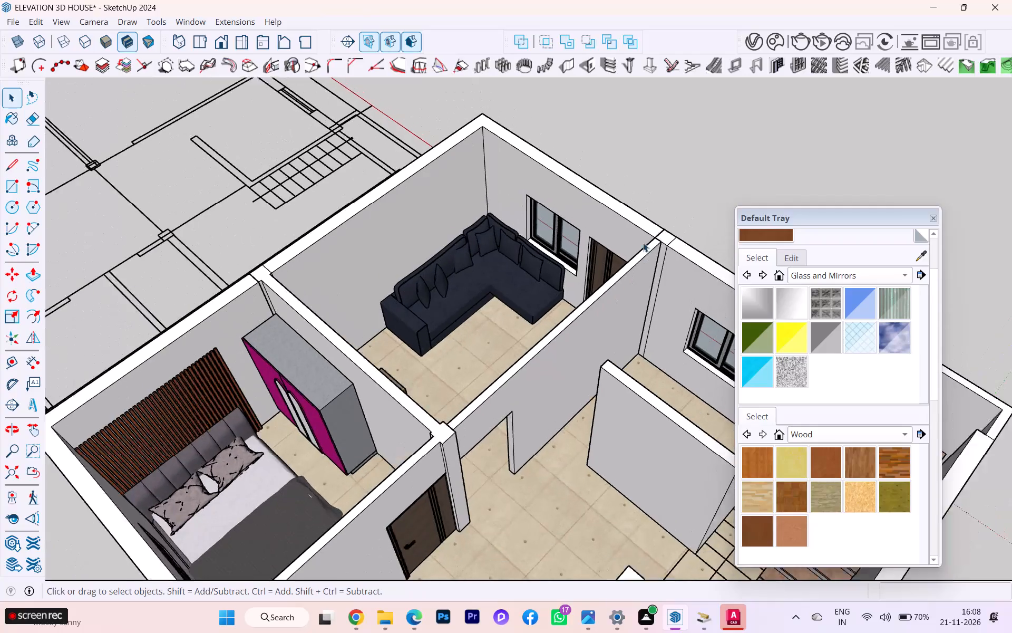
pyautogui.scroll(4, 643, 243)
pyautogui.moveTo(557, 258); pyautogui.dragTo(170, 276, button='middle')
pyautogui.scroll(-1, 453, 217)
pyautogui.scroll(2, 454, 216)
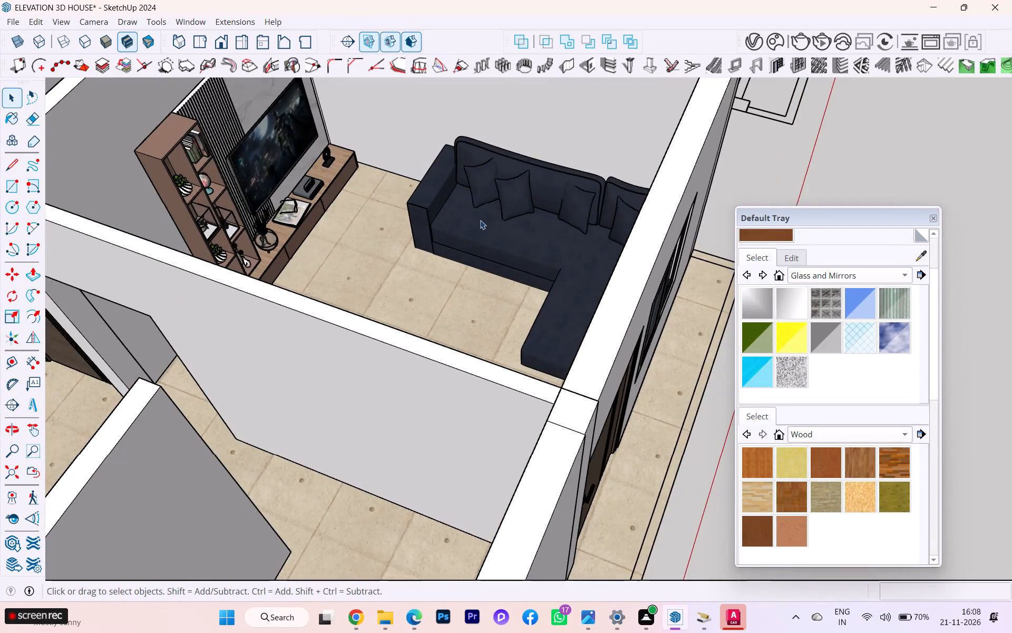
pyautogui.moveTo(445, 238); pyautogui.dragTo(347, 259, button='middle')
pyautogui.scroll(7, 357, 134)
pyautogui.scroll(-2, 357, 137)
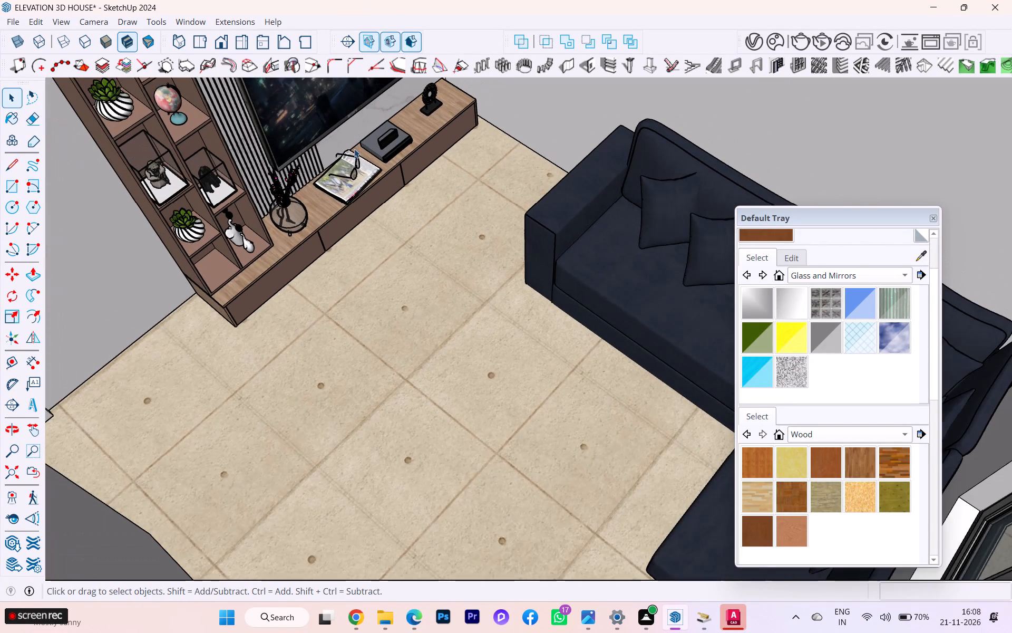
pyautogui.scroll(-2, 181, 108)
pyautogui.scroll(-4, 228, 244)
pyautogui.moveTo(236, 234); pyautogui.dragTo(180, 219, button='middle')
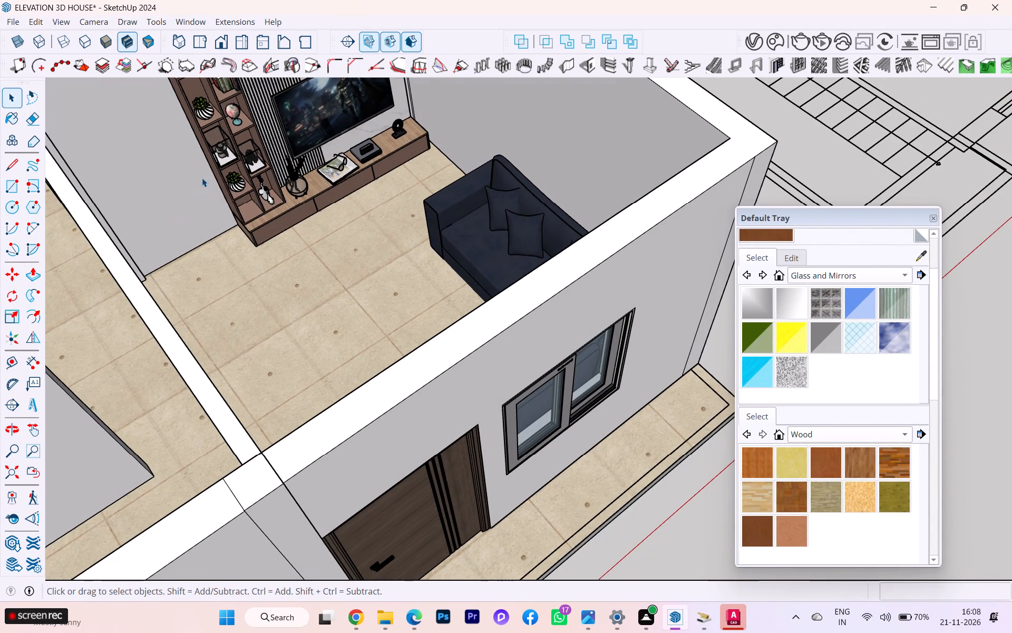
# Scale the TV unit lengthwise along its wall to a green scale factor of about 1.04.
pyautogui.click(211, 169)
pyautogui.press('s')
pyautogui.scroll(2, 228, 162)
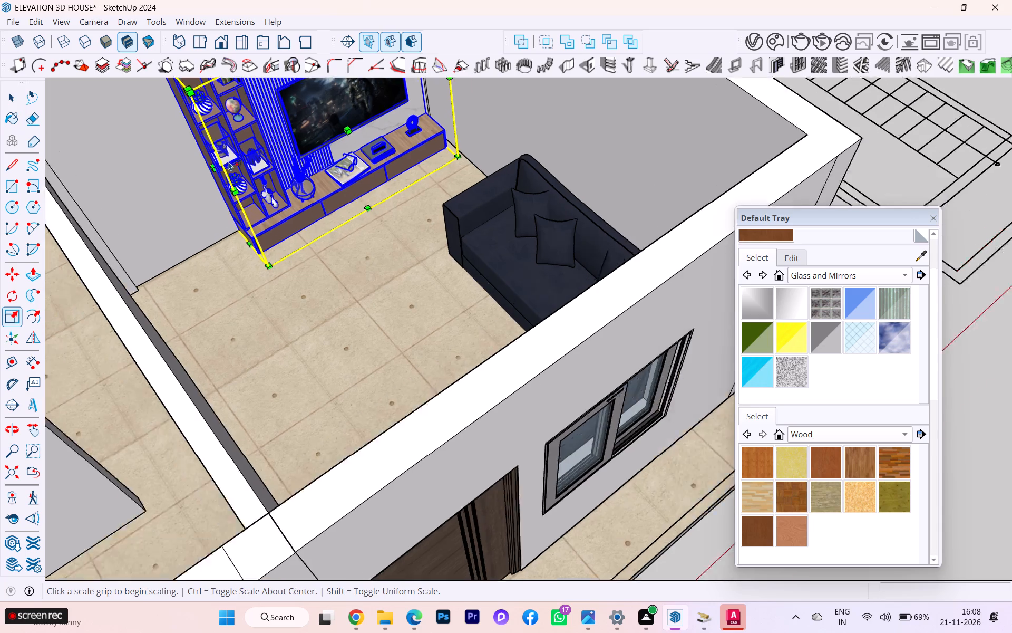
pyautogui.scroll(2, 228, 161)
pyautogui.click(208, 168)
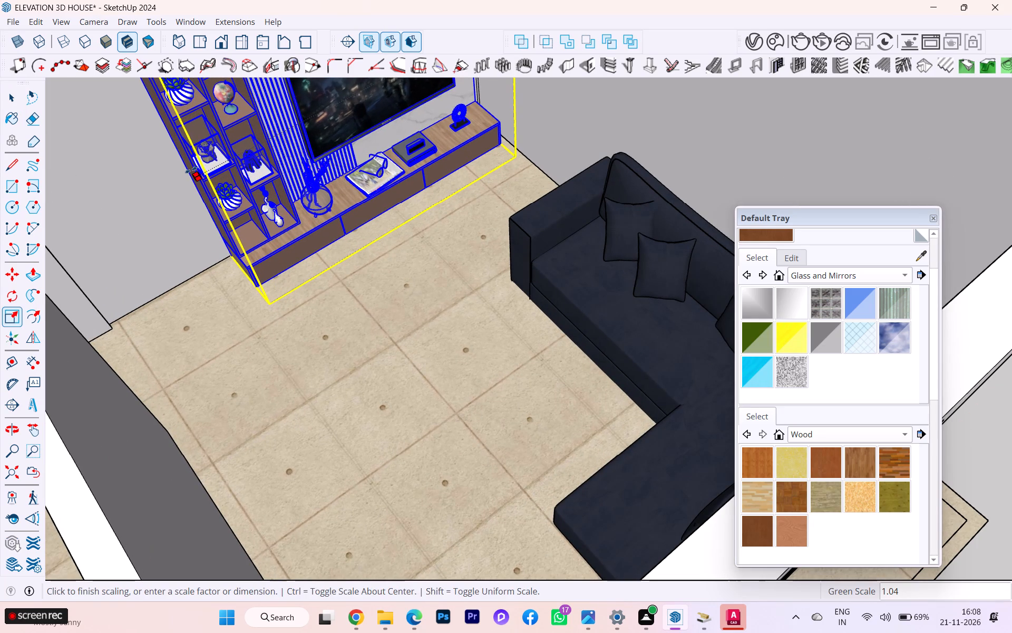
pyautogui.click(191, 170)
pyautogui.scroll(-1, 297, 170)
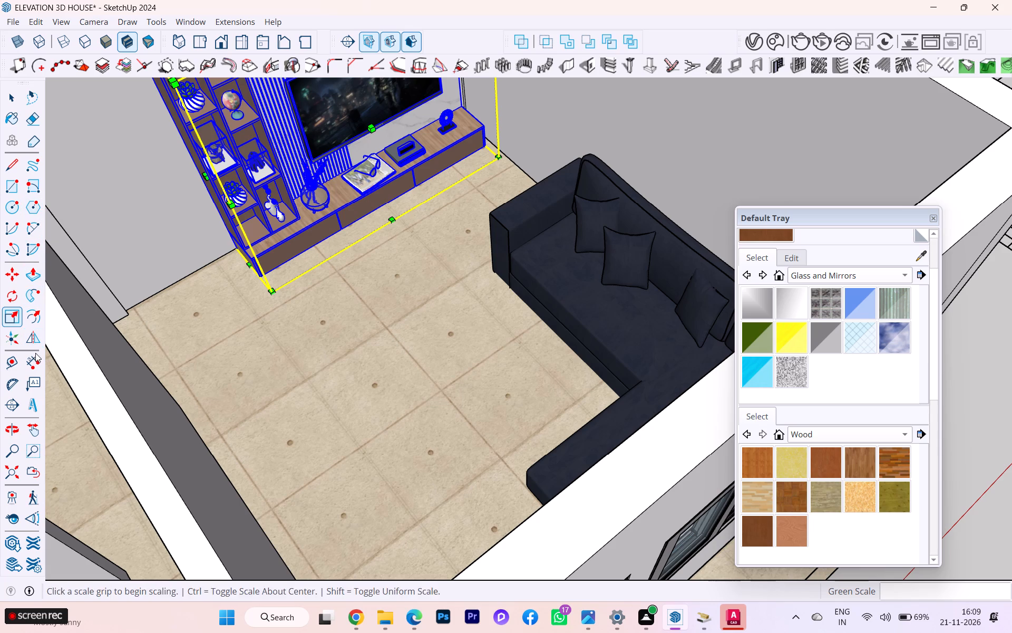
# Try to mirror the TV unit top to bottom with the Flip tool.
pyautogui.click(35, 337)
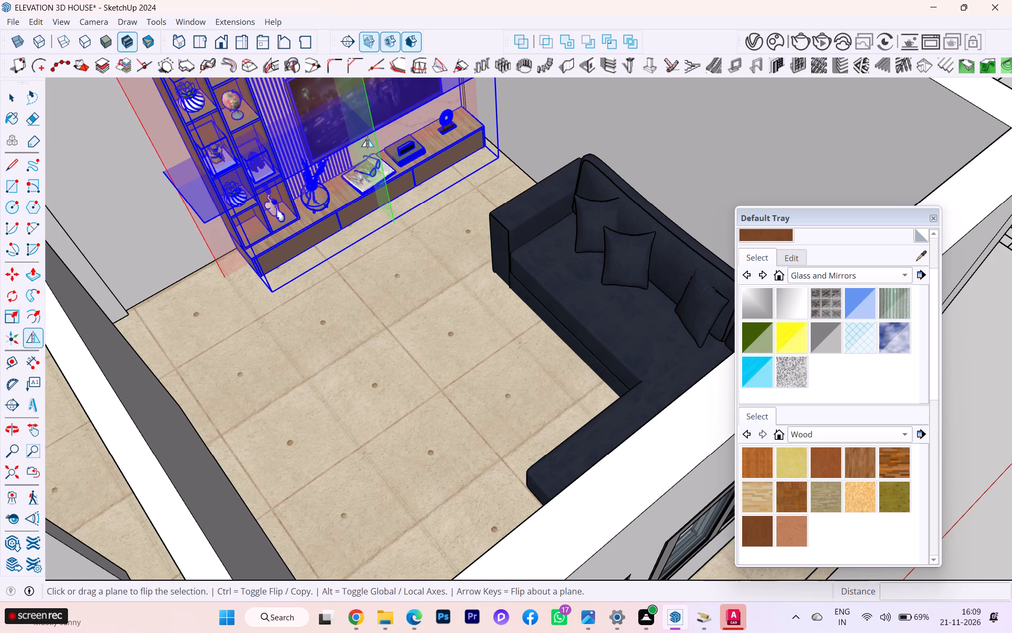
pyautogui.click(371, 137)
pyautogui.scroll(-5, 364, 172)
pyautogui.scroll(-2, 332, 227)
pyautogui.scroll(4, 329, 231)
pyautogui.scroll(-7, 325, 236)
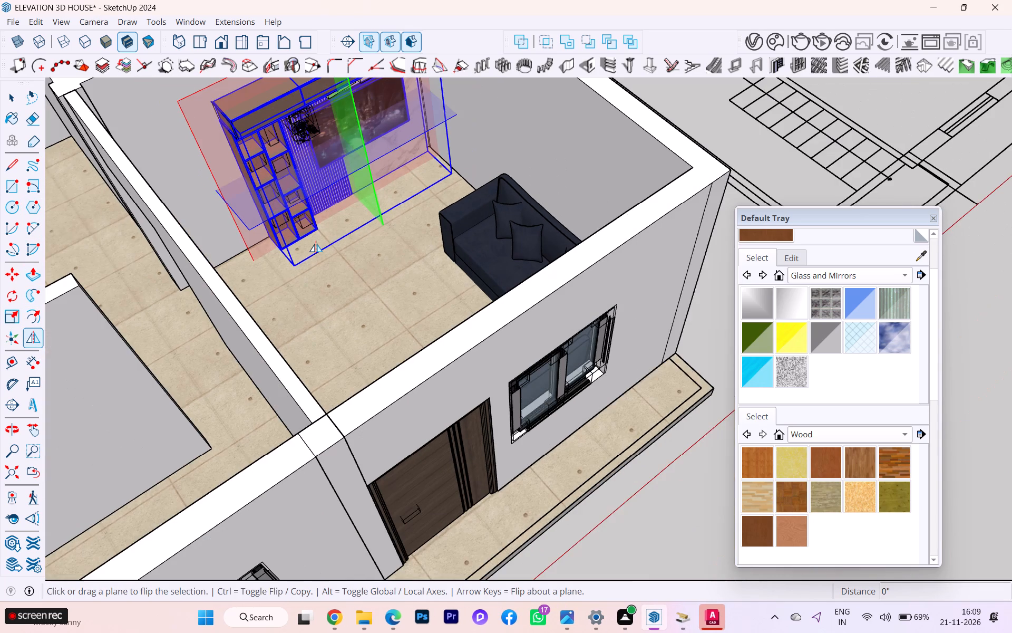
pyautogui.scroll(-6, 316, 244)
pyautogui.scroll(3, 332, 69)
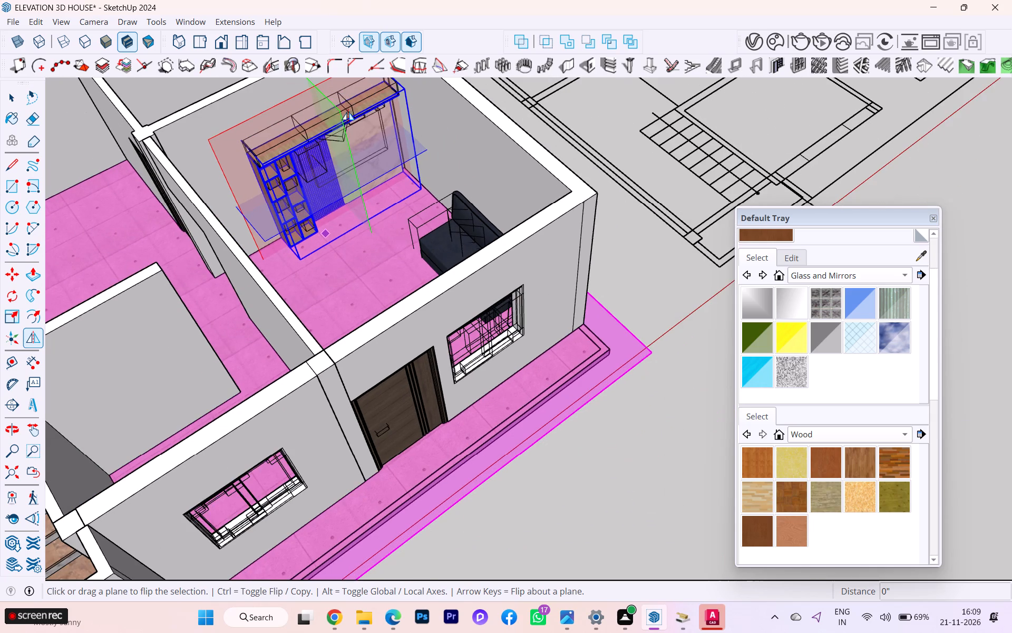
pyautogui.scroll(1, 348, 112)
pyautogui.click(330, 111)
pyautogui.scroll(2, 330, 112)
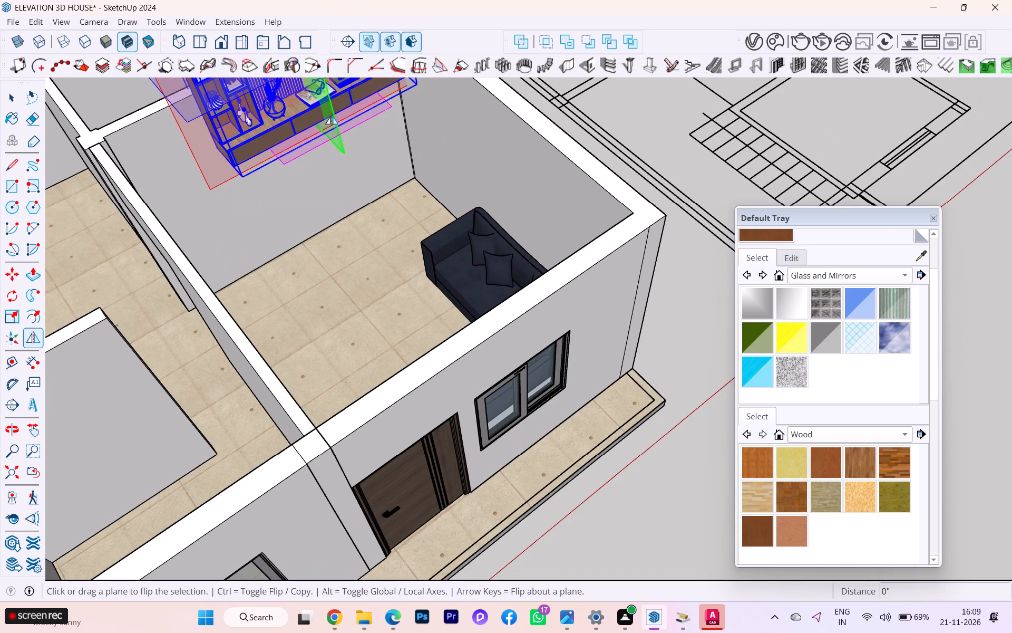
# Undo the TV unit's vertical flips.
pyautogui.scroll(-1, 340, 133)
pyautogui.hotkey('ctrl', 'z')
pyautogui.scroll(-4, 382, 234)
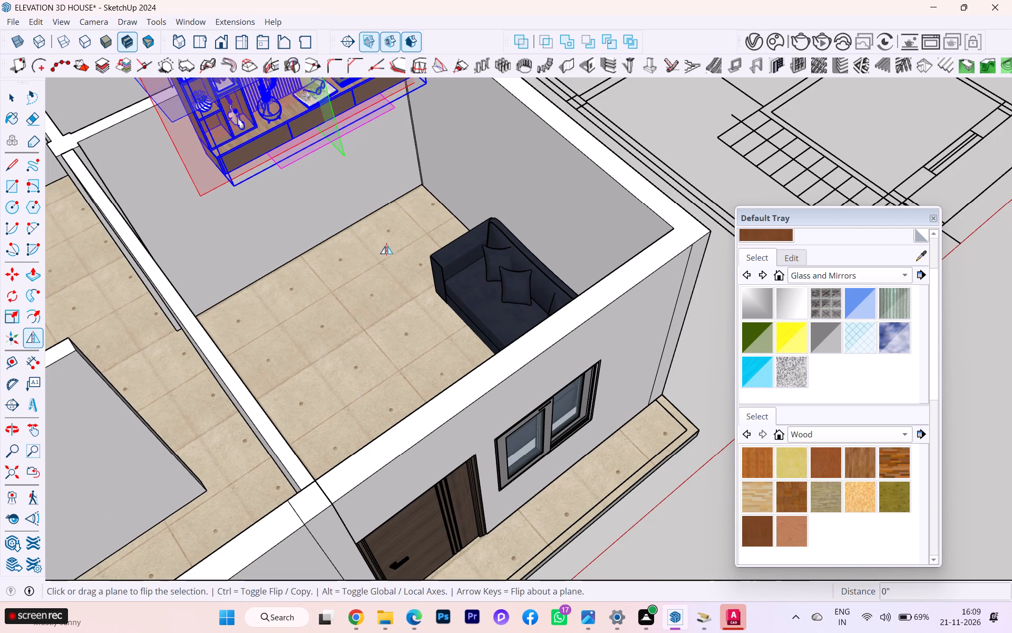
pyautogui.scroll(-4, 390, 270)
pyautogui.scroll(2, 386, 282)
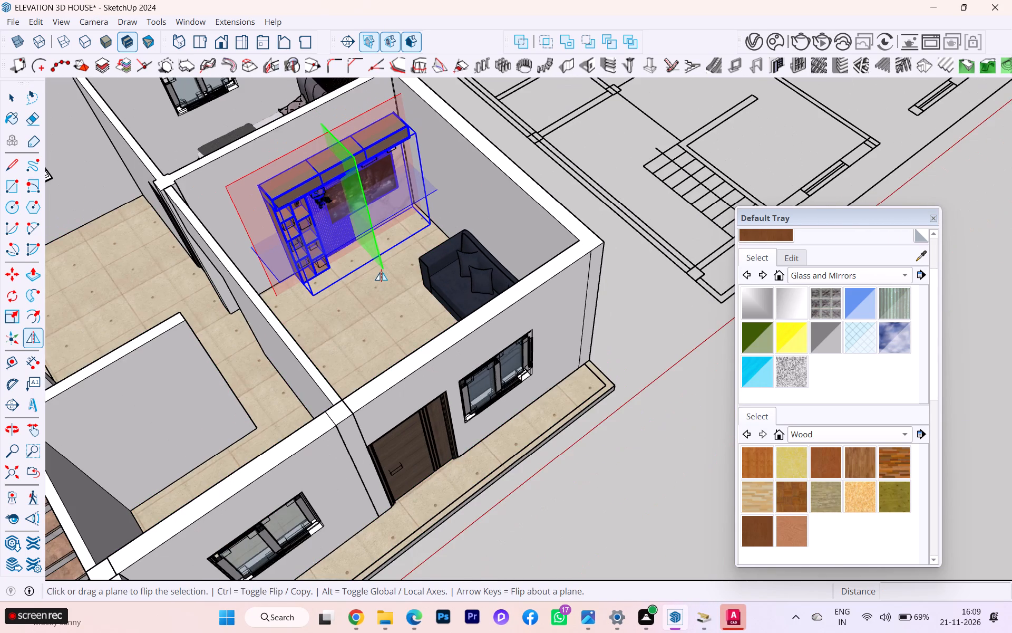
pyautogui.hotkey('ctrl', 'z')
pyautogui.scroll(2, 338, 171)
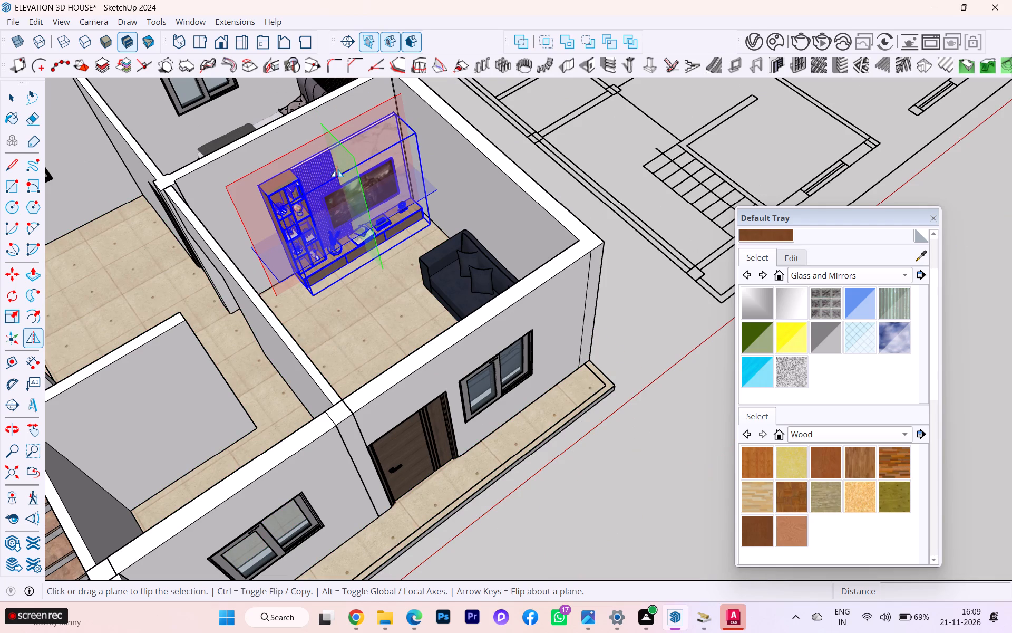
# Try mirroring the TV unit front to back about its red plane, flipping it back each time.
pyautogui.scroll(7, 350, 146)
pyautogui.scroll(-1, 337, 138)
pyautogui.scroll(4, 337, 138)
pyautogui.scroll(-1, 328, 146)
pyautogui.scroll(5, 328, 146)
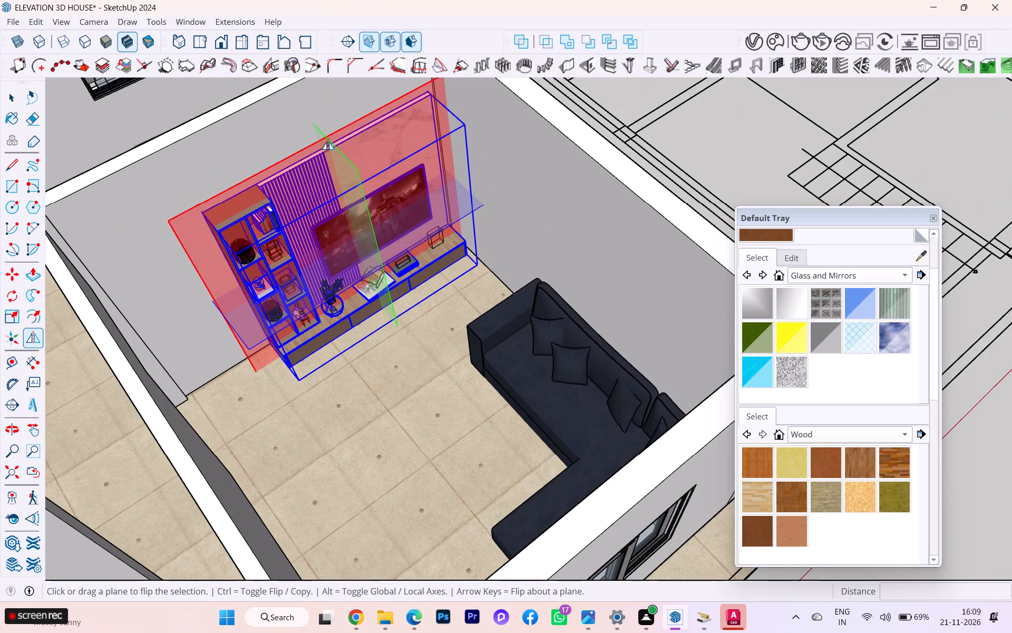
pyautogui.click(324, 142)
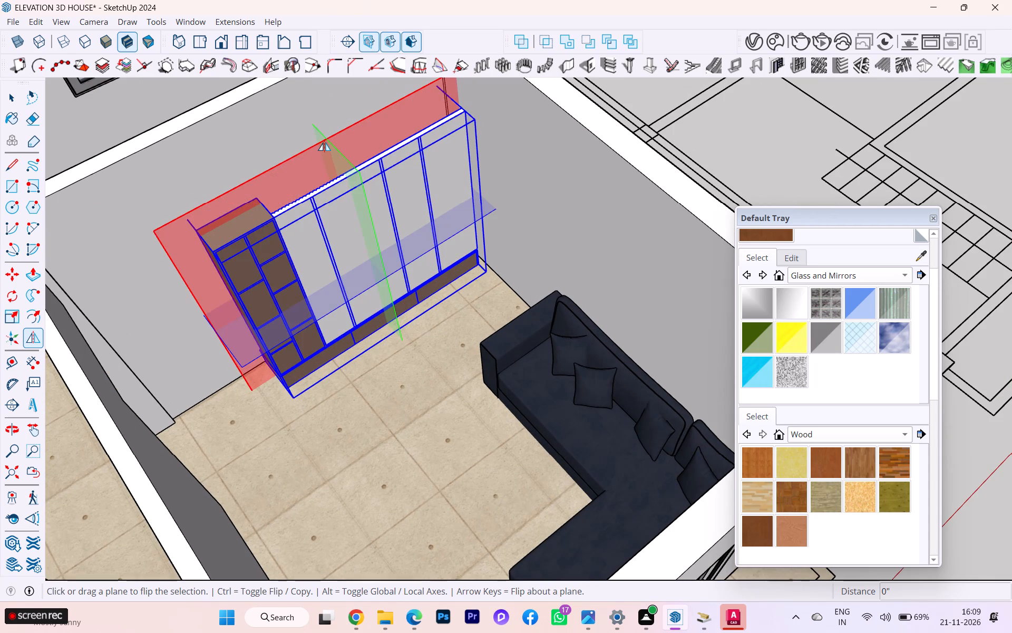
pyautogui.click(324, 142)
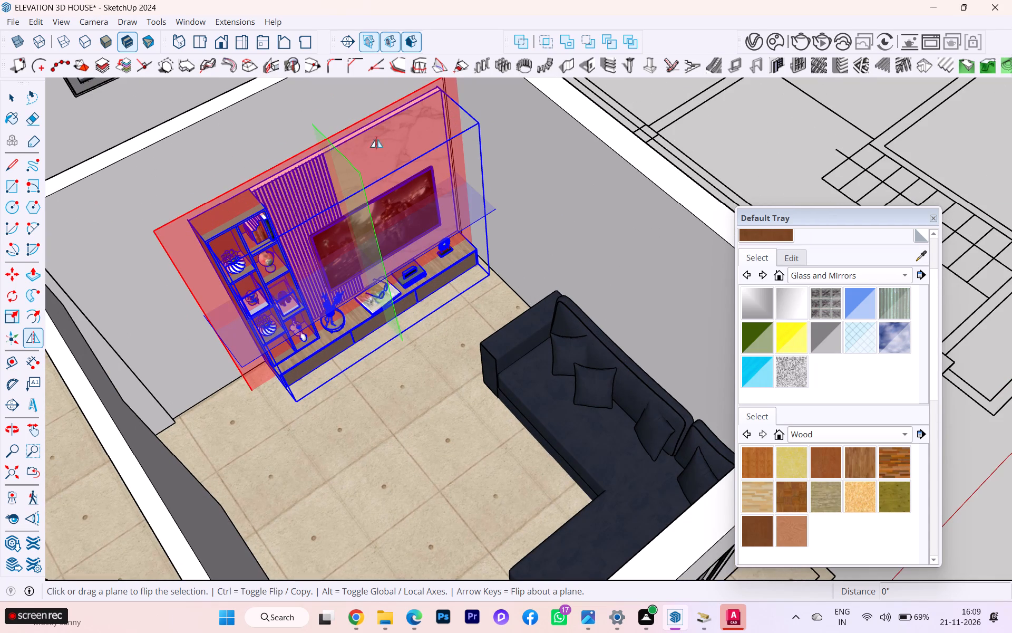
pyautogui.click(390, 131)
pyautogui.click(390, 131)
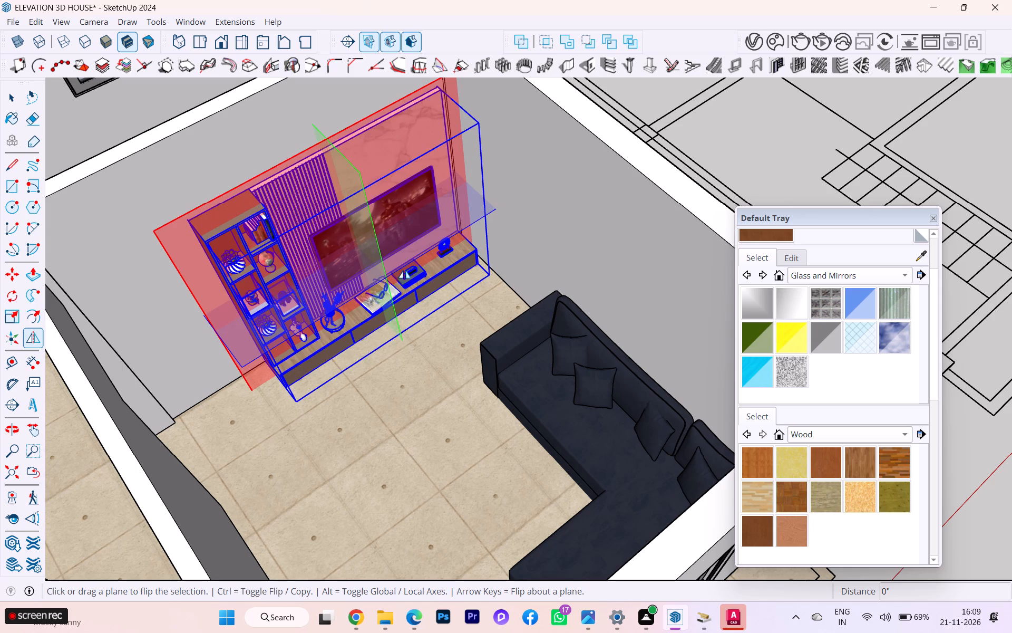
# Flip the TV unit top to bottom and mirror it across the outer side wall to the outside of the house.
pyautogui.click(467, 218)
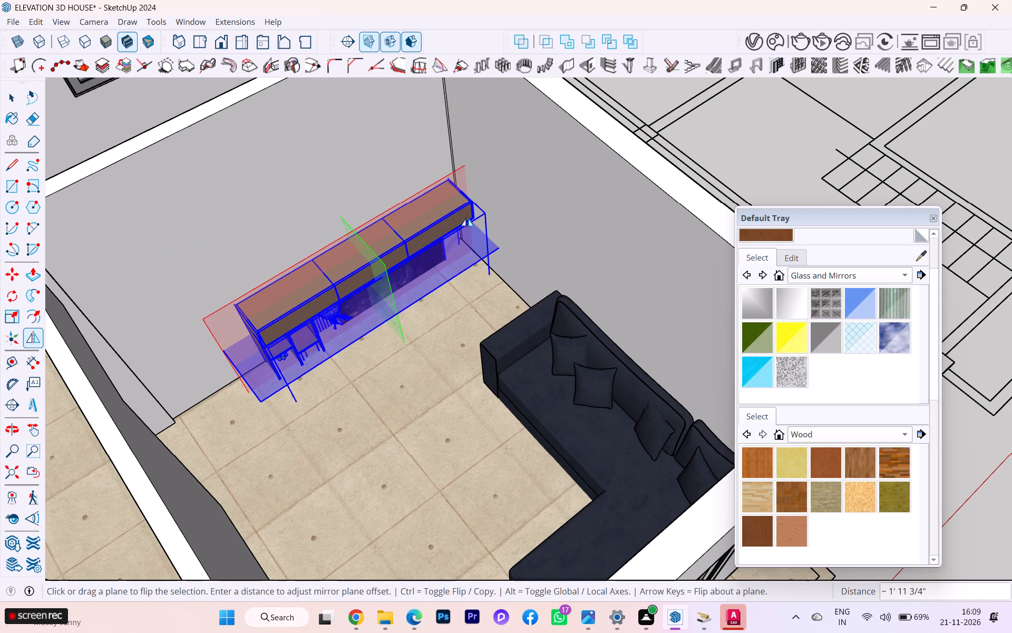
pyautogui.click(468, 242)
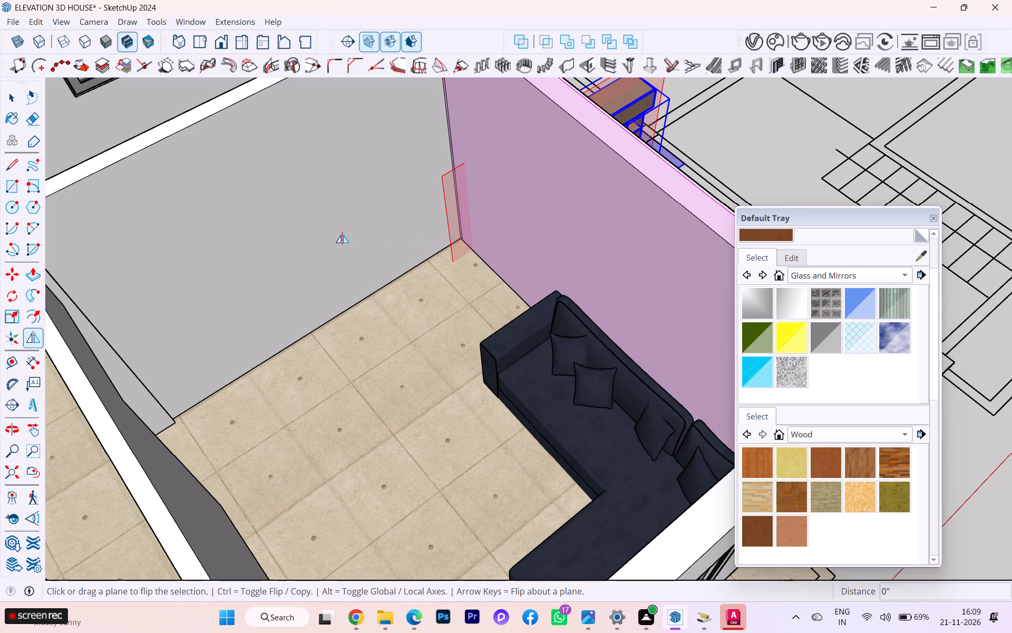
pyautogui.scroll(-4, 342, 236)
pyautogui.moveTo(342, 237); pyautogui.dragTo(170, 238, button='middle')
pyautogui.scroll(-1, 371, 244)
pyautogui.scroll(1, 371, 244)
pyautogui.scroll(-1, 376, 246)
pyautogui.moveTo(377, 247); pyautogui.dragTo(143, 218, button='middle')
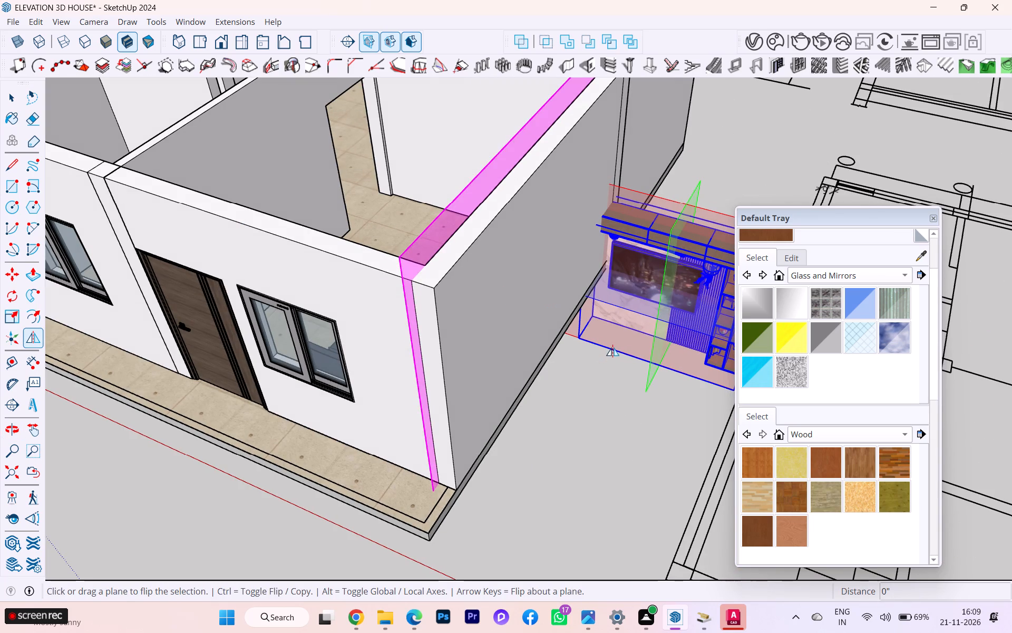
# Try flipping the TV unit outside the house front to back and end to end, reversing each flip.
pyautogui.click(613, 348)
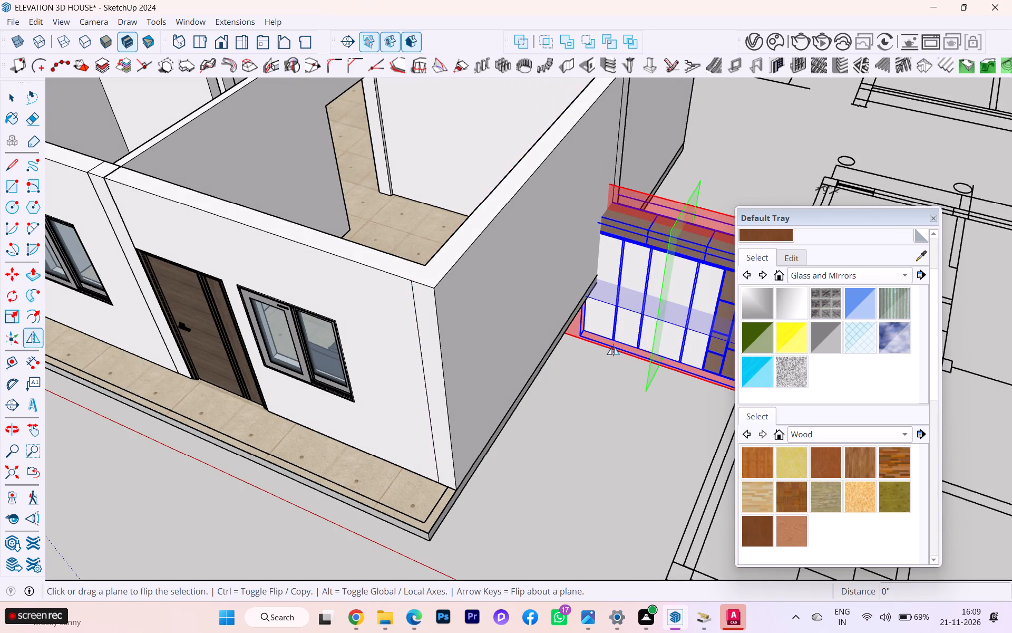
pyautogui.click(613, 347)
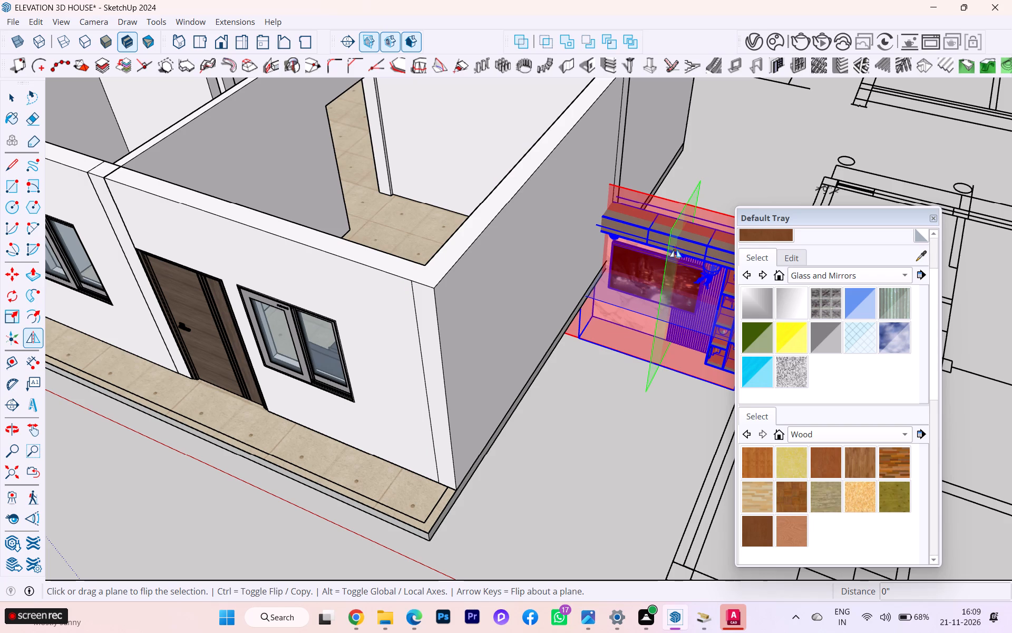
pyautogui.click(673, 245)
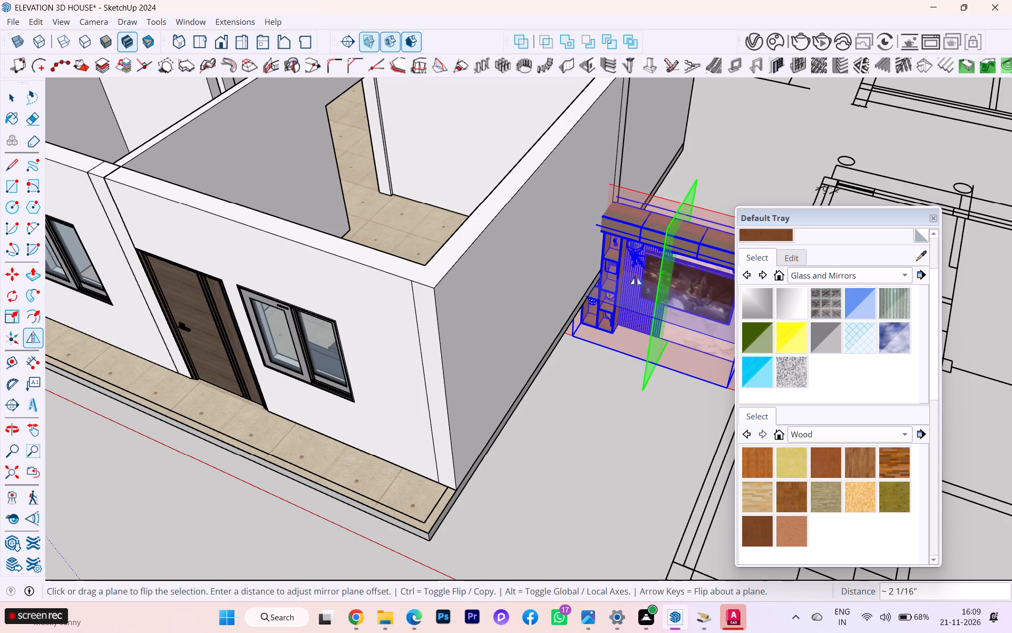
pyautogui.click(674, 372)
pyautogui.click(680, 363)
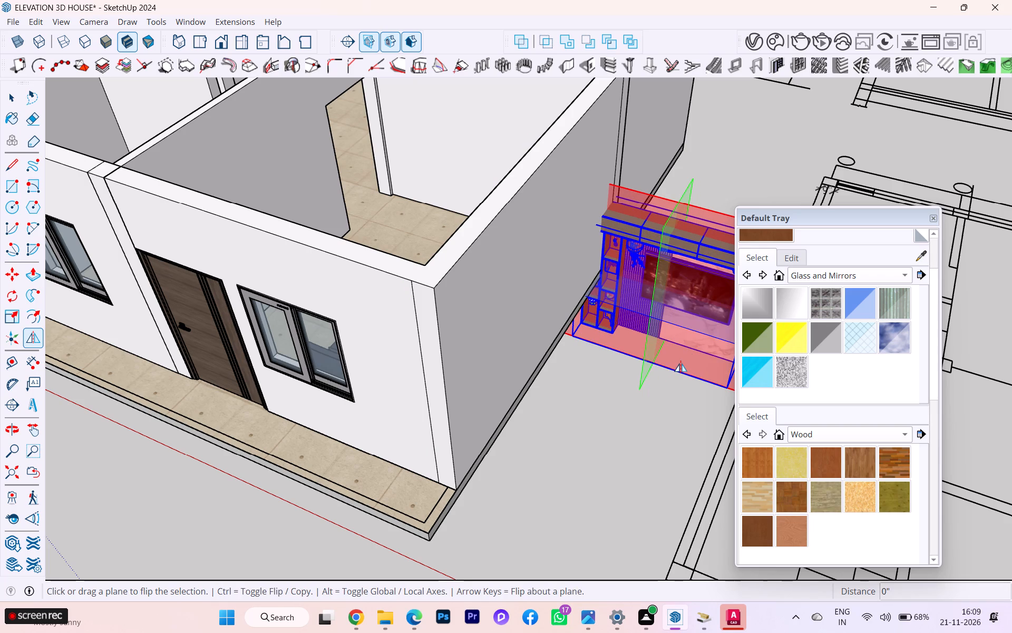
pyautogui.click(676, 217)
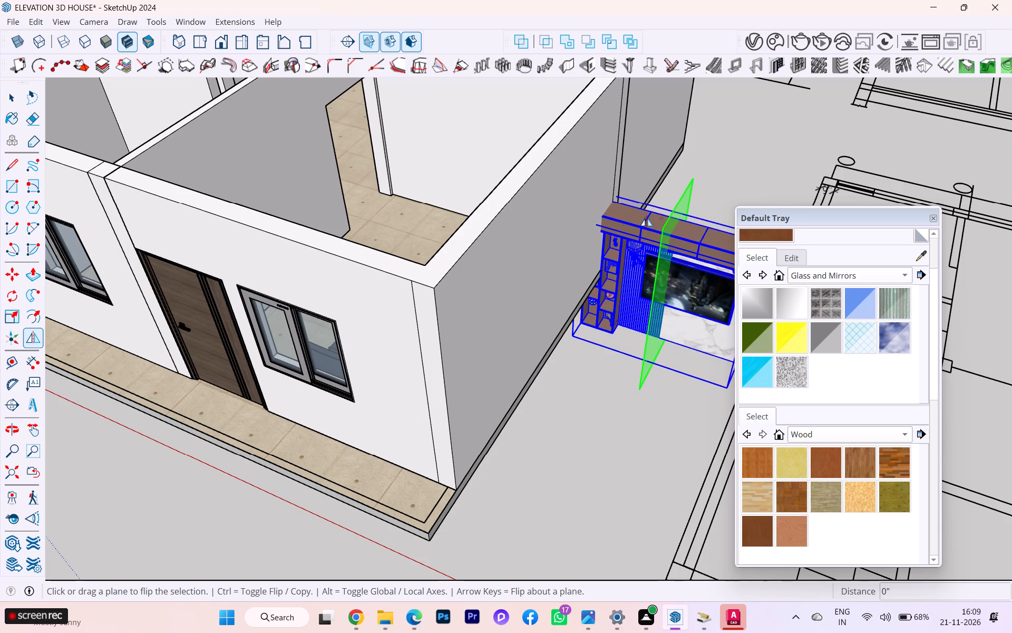
# Flip the TV unit vertically so it stands upright with its console at the bottom.
pyautogui.scroll(-2, 479, 210)
pyautogui.moveTo(605, 218); pyautogui.dragTo(710, 227, button='middle')
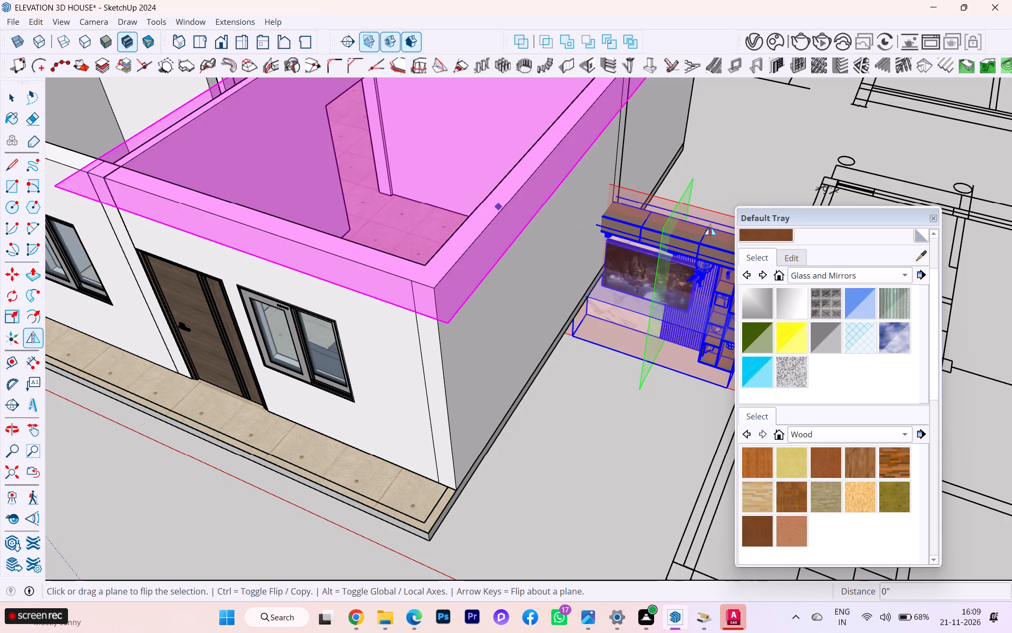
pyautogui.moveTo(710, 227); pyautogui.dragTo(711, 227, button='middle')
pyautogui.scroll(10, 697, 315)
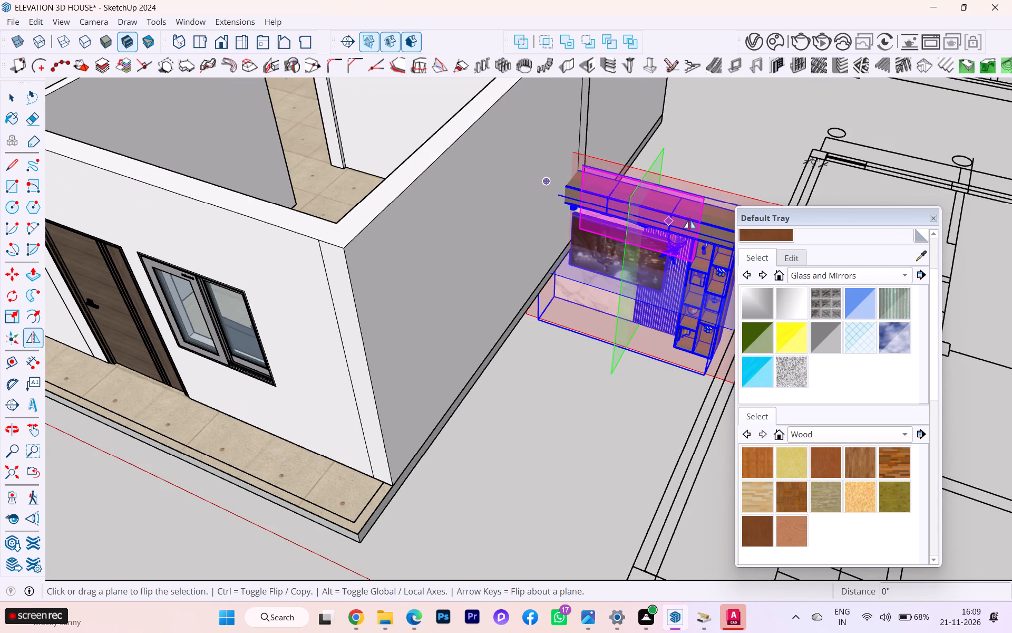
pyautogui.click(689, 219)
# Move the TV unit about 9' 5/8" along the red axis, from its lower shelf-side corner, back into the TV room.
pyautogui.scroll(-2, 648, 254)
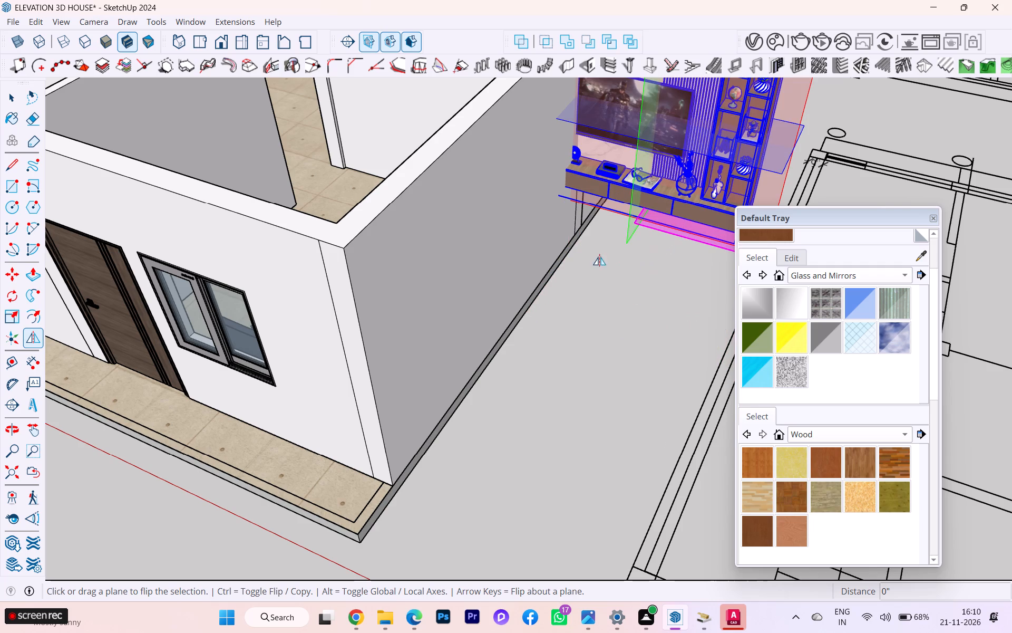
pyautogui.moveTo(585, 255); pyautogui.dragTo(720, 254, button='middle')
pyautogui.scroll(-2, 505, 241)
pyautogui.moveTo(519, 245); pyautogui.dragTo(580, 245, button='middle')
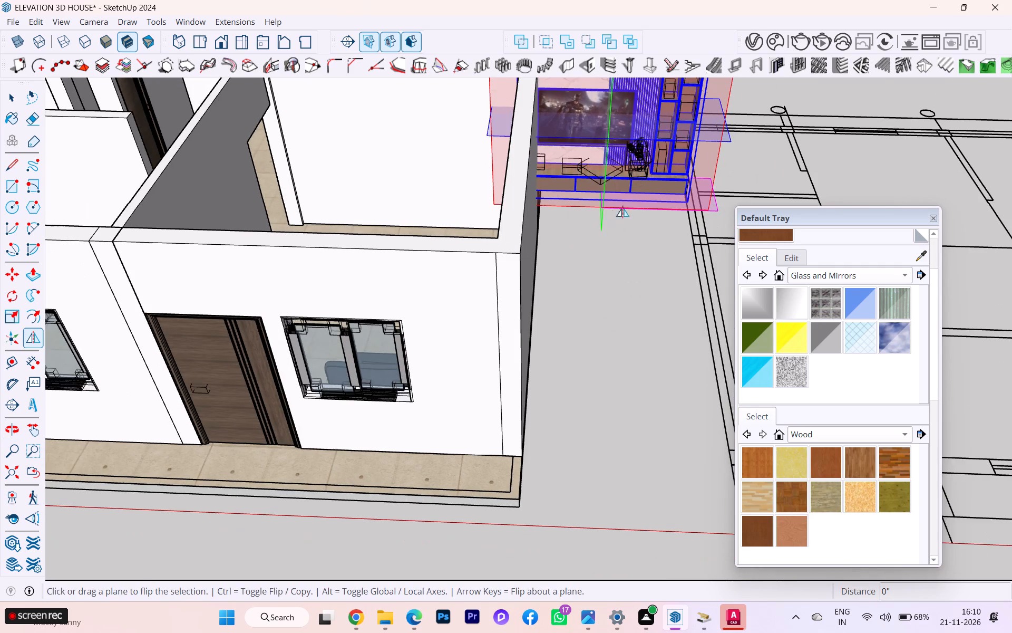
pyautogui.press('m')
pyautogui.scroll(3, 657, 172)
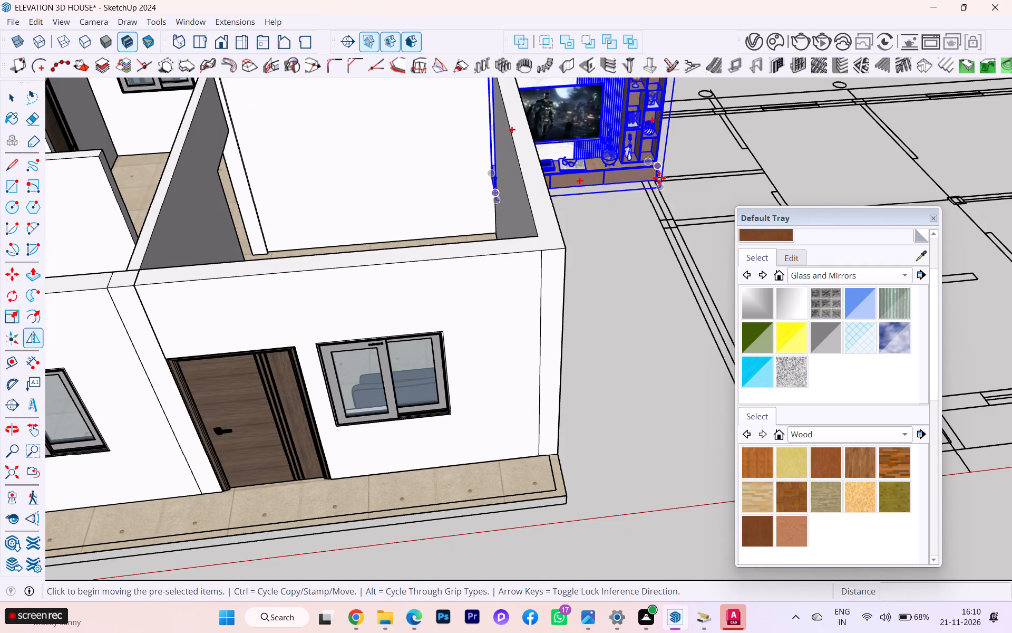
pyautogui.click(658, 178)
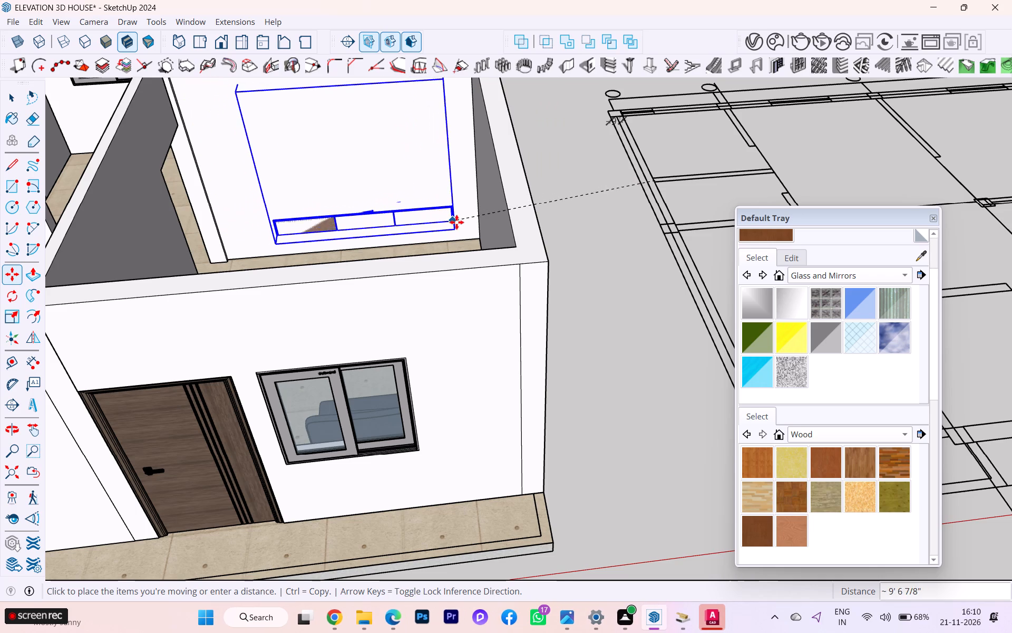
pyautogui.press('Right')
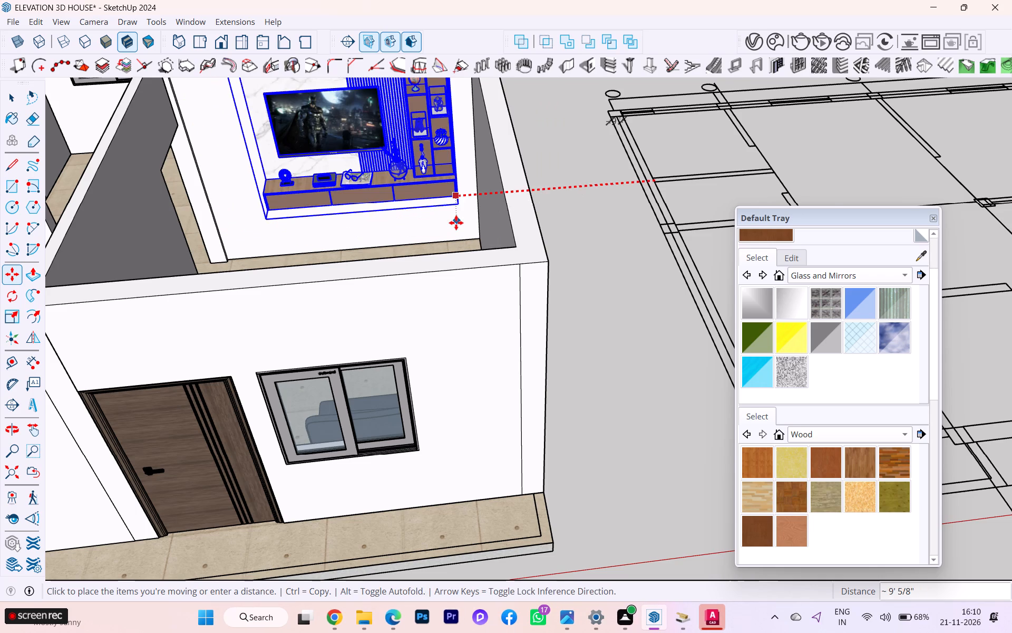
pyautogui.scroll(1, 456, 223)
pyautogui.click(456, 223)
# Lower the TV unit about 3' 4 11/16" along the blue axis, from its lower shelf-side corner, toward the TV room floor.
pyautogui.scroll(7, 460, 198)
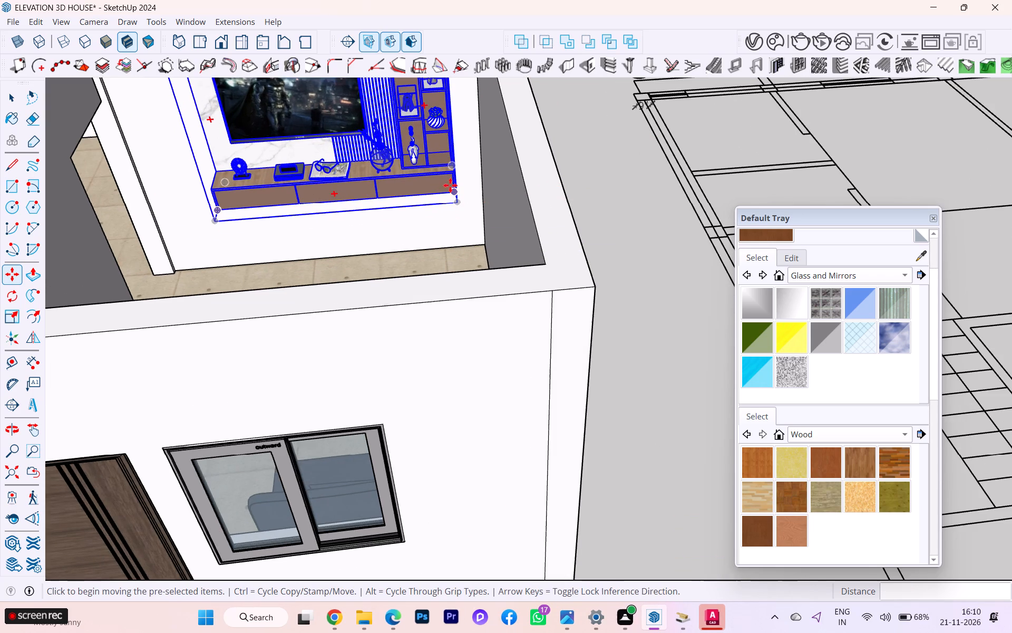
pyautogui.scroll(3, 444, 211)
pyautogui.click(456, 189)
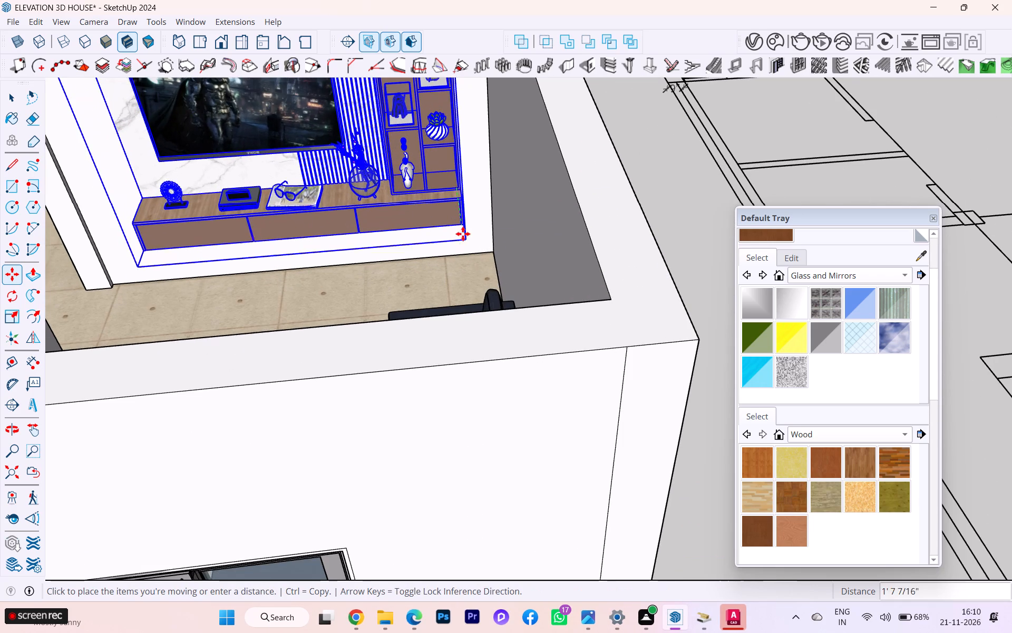
pyautogui.press('Up')
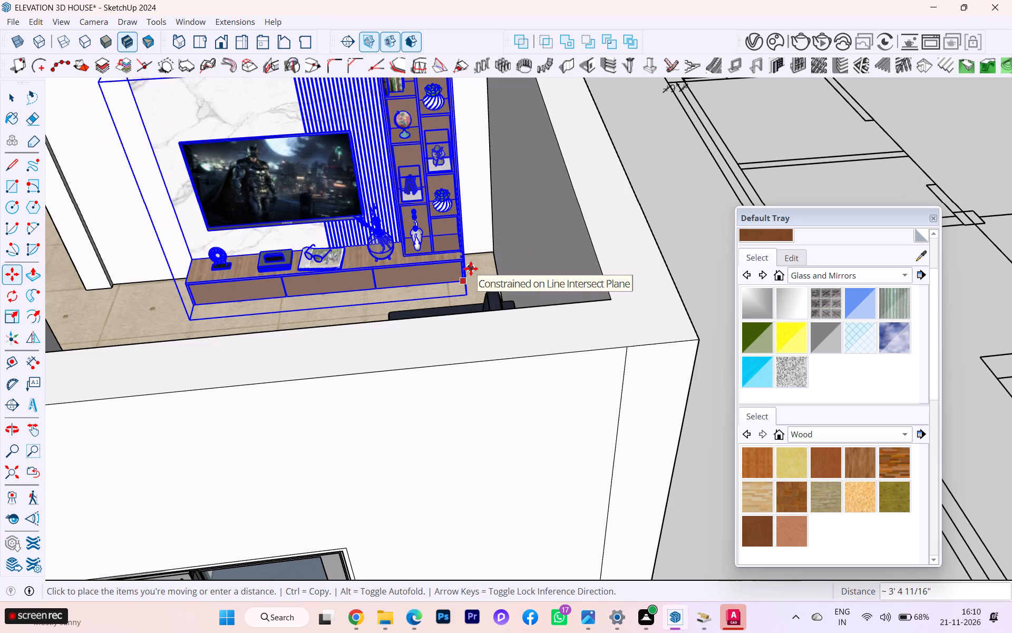
pyautogui.click(471, 268)
# Shift the TV unit about 7 3/16" toward the outer side wall beside its shelves and clear the selection.
pyautogui.click(466, 282)
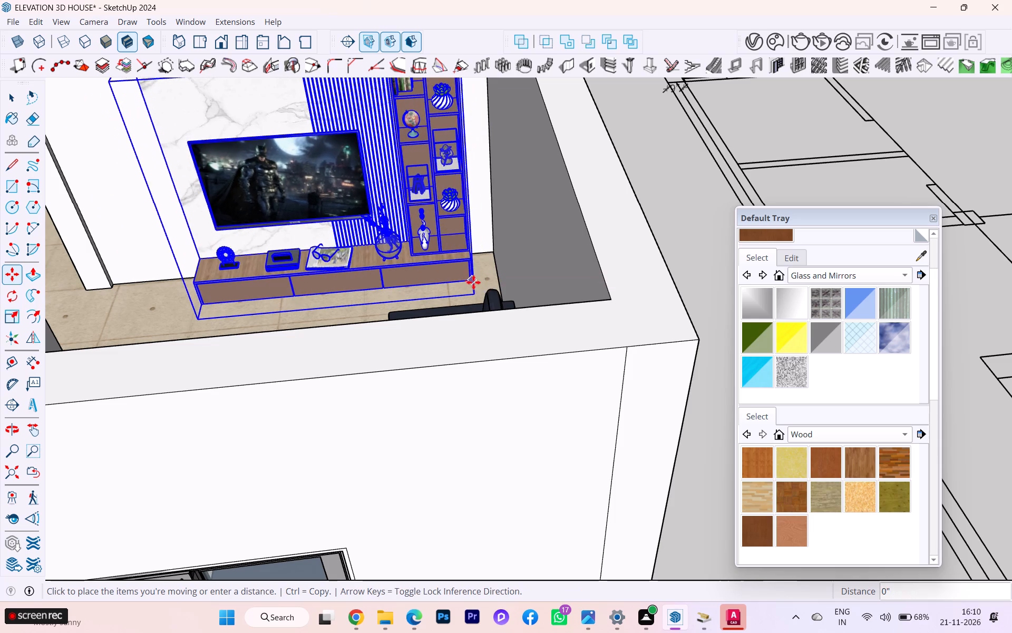
pyautogui.click(485, 284)
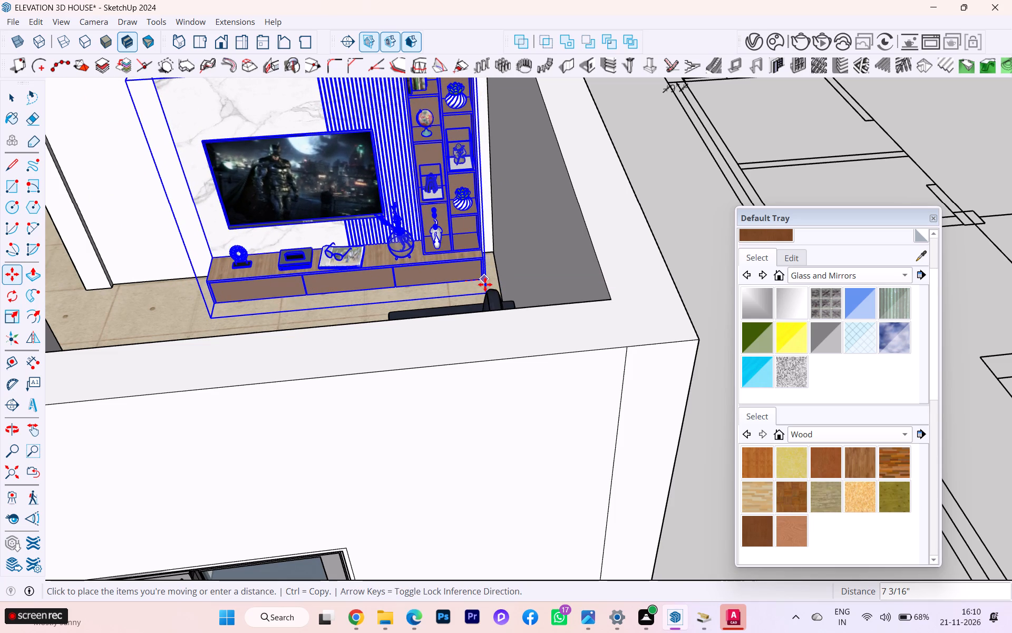
pyautogui.moveTo(453, 272); pyautogui.dragTo(520, 275, button='middle')
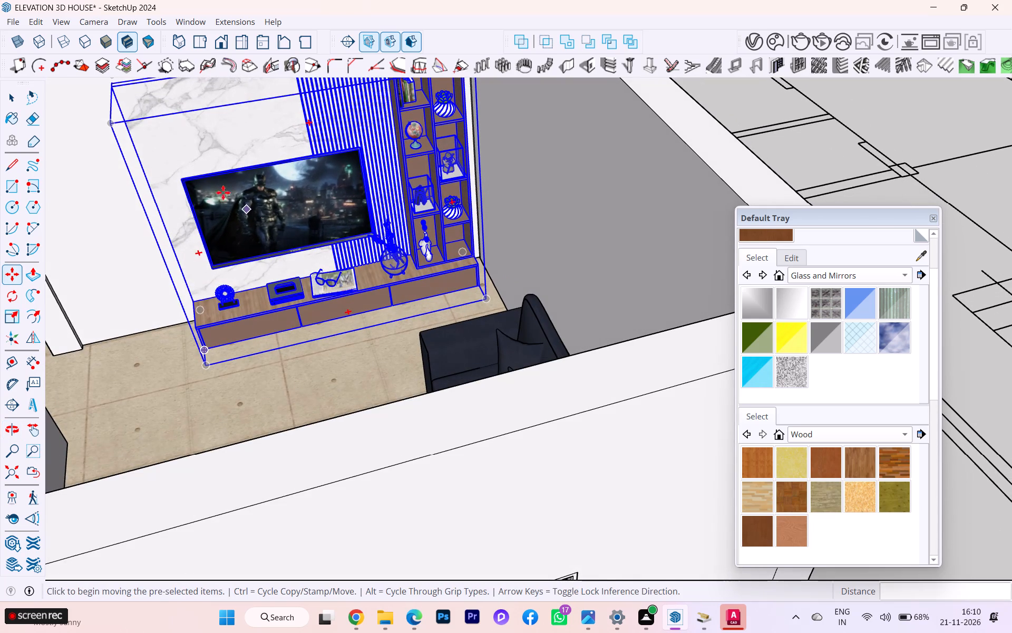
pyautogui.click(12, 99)
pyautogui.scroll(-3, 400, 204)
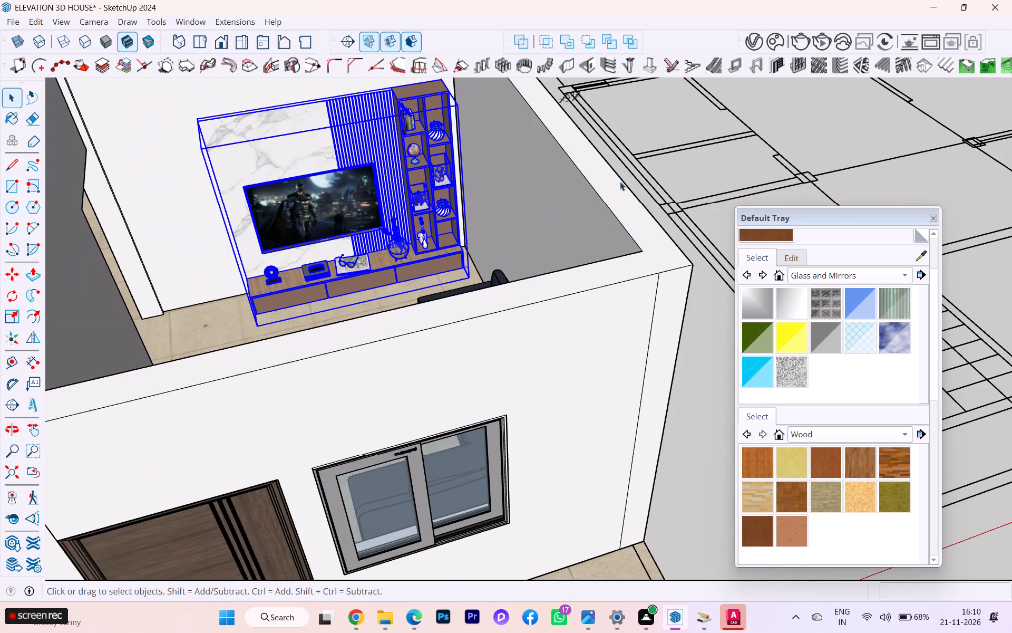
pyautogui.click(656, 170)
# Examine the TV unit from several angles, checking its console against the wall and floor and its spacing from the sofa.
pyautogui.scroll(2, 471, 242)
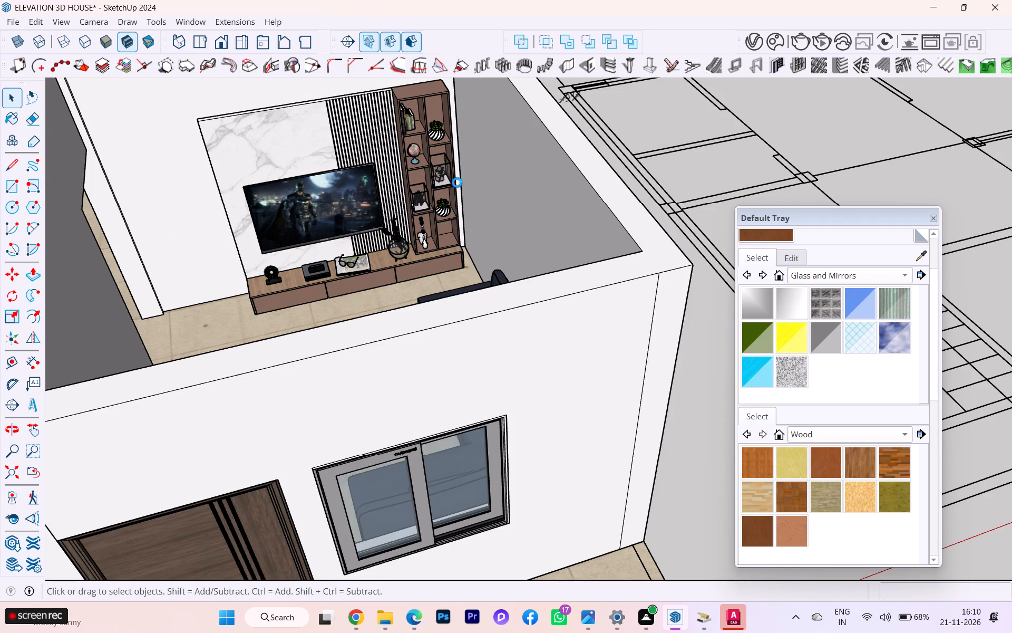
pyautogui.scroll(2, 389, 272)
pyautogui.scroll(2, 532, 199)
pyautogui.scroll(5, 466, 152)
pyautogui.scroll(1, 414, 152)
pyautogui.moveTo(311, 199); pyautogui.dragTo(495, 217, button='middle')
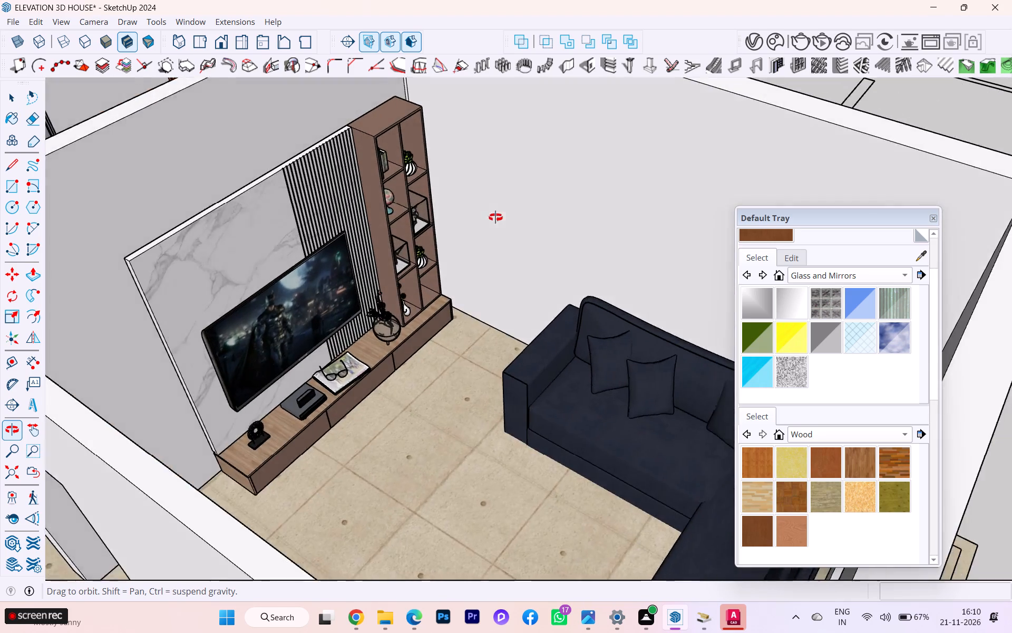
pyautogui.moveTo(495, 217); pyautogui.dragTo(283, 215, button='middle')
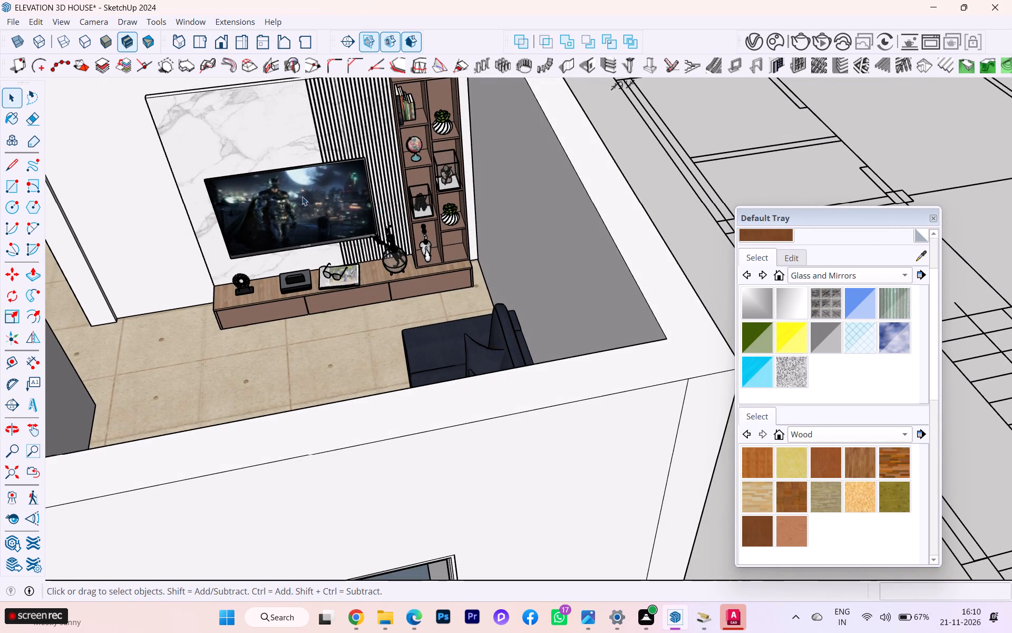
pyautogui.moveTo(306, 193); pyautogui.dragTo(596, 200, button='middle')
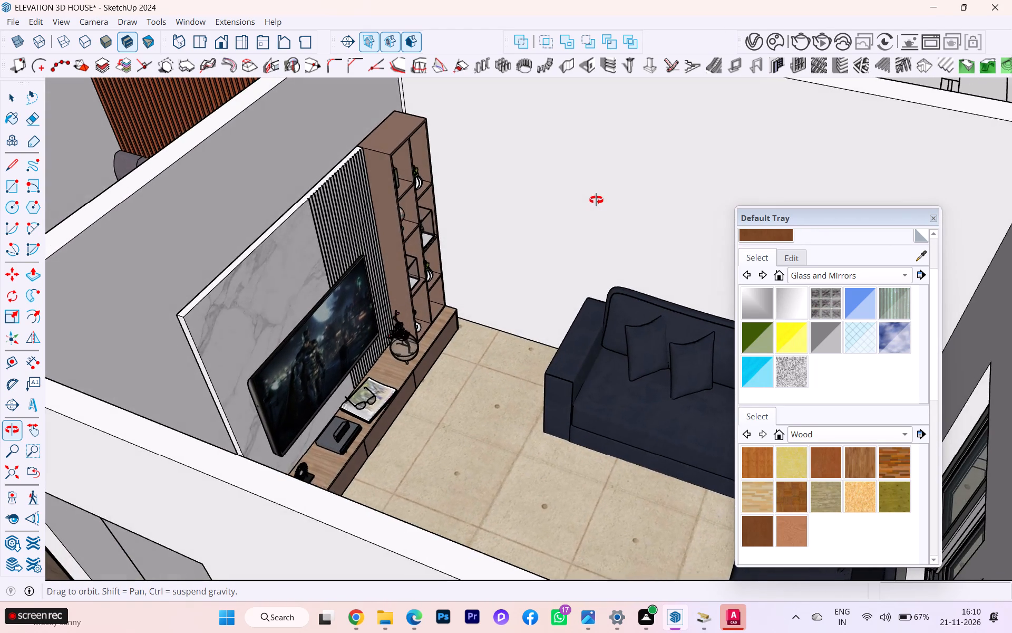
pyautogui.moveTo(596, 200); pyautogui.dragTo(458, 226, button='middle')
pyautogui.scroll(4, 271, 375)
pyautogui.scroll(2, 296, 425)
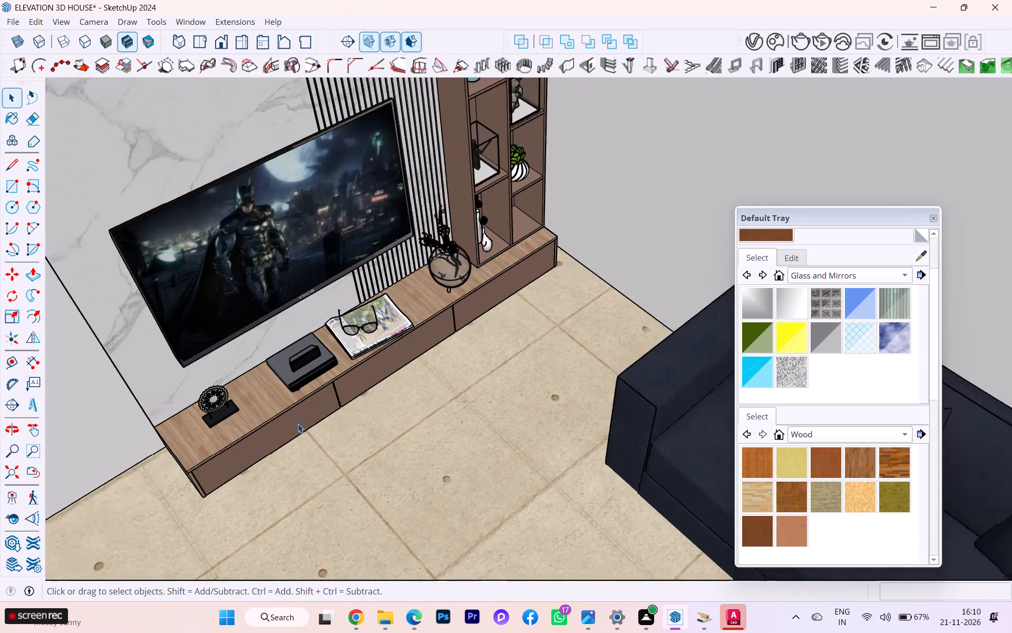
pyautogui.moveTo(318, 417); pyautogui.dragTo(173, 318, button='middle')
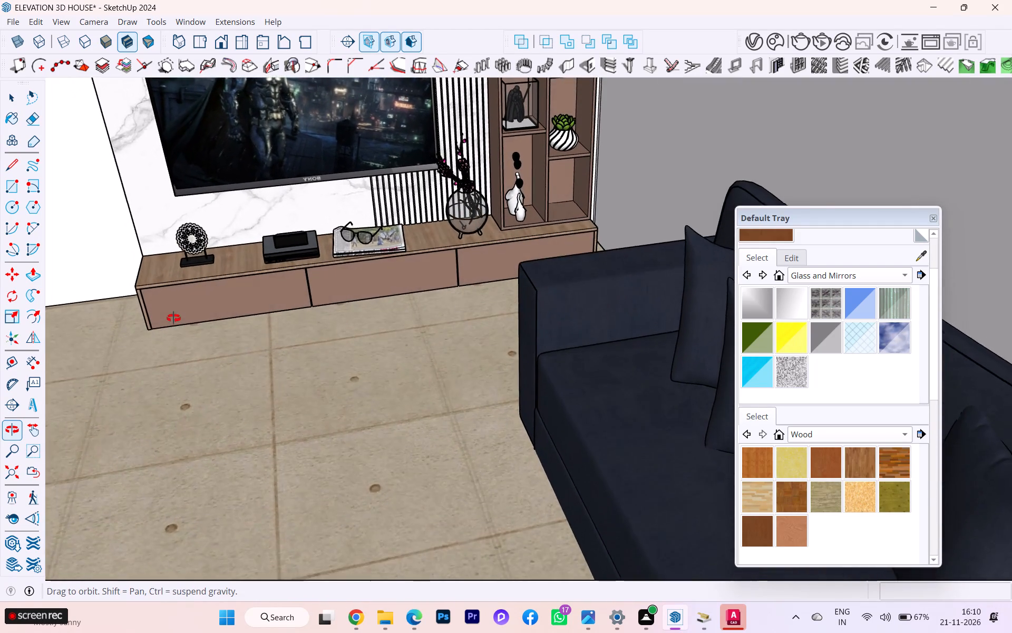
pyautogui.moveTo(173, 318); pyautogui.dragTo(335, 316, button='middle')
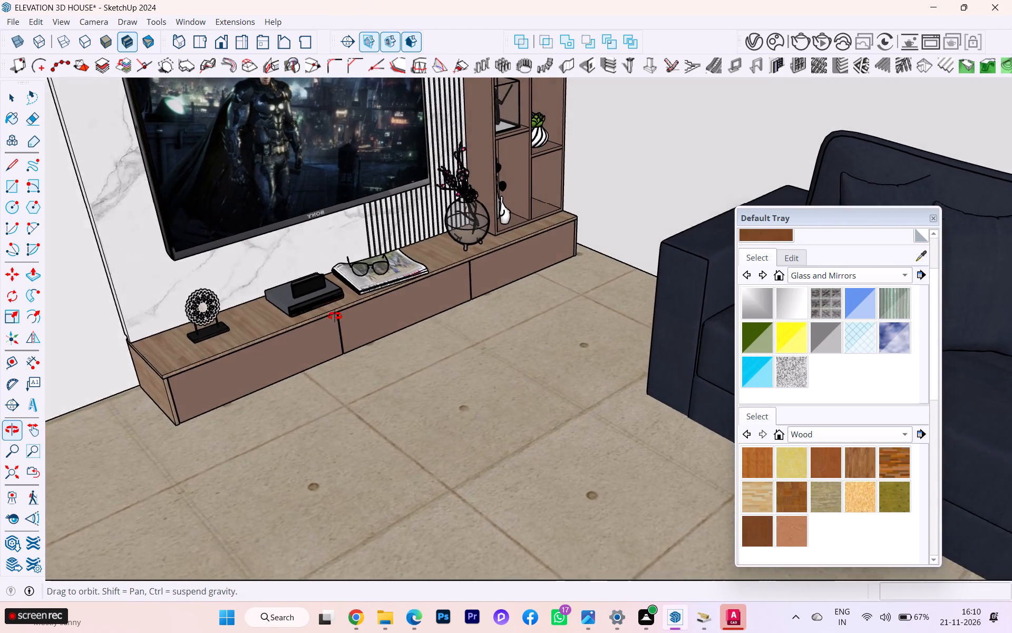
pyautogui.moveTo(335, 316); pyautogui.dragTo(366, 338, button='middle')
# Raise the TV unit about 1' 11 15/16" along the blue axis from the console's lower front corner.
pyautogui.click(240, 427)
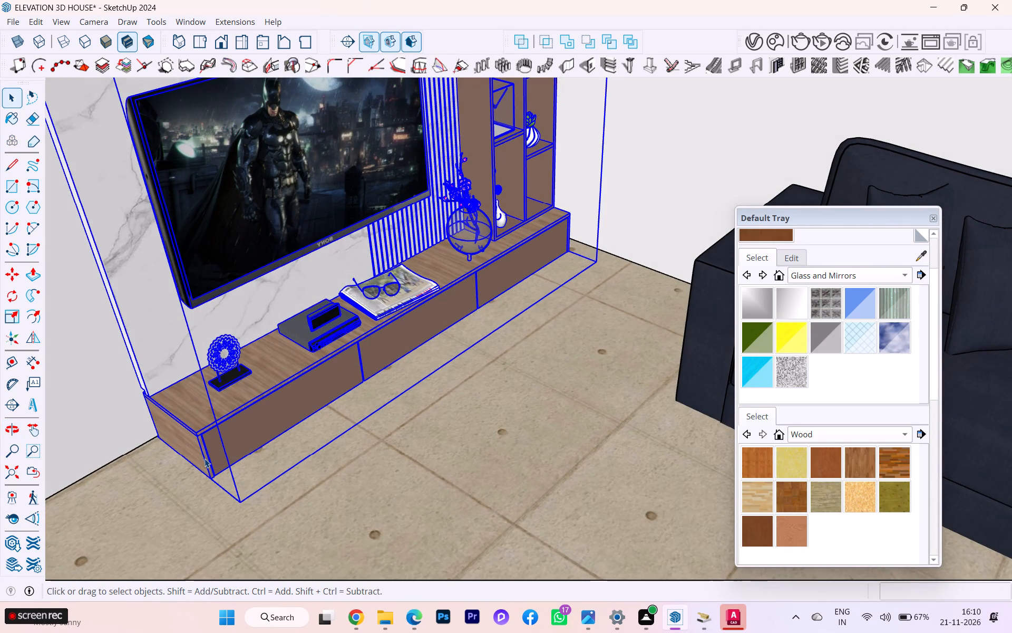
pyautogui.press('m')
pyautogui.click(210, 476)
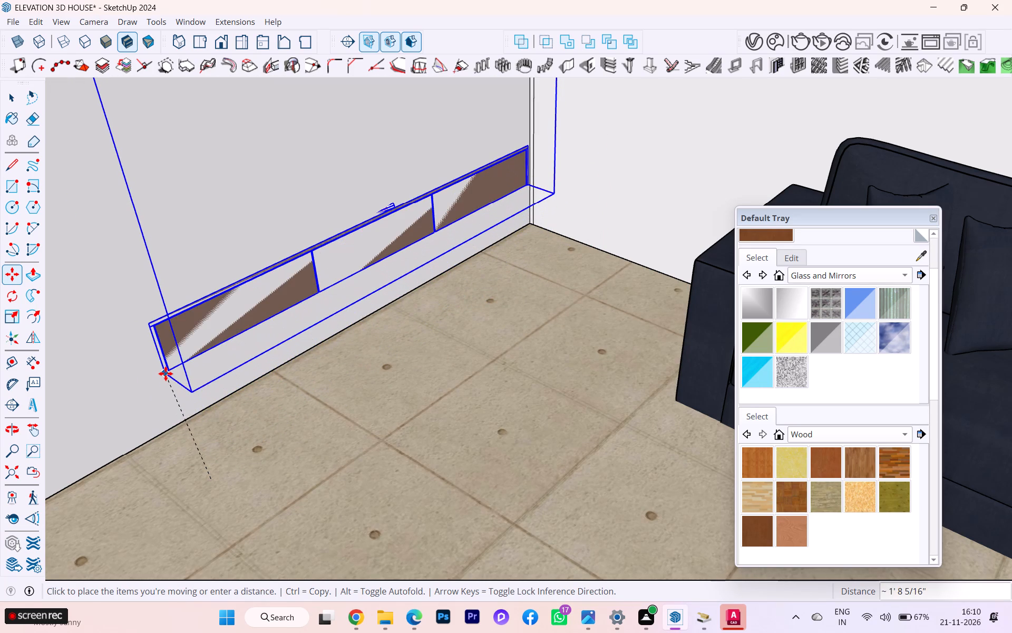
pyautogui.press('Up')
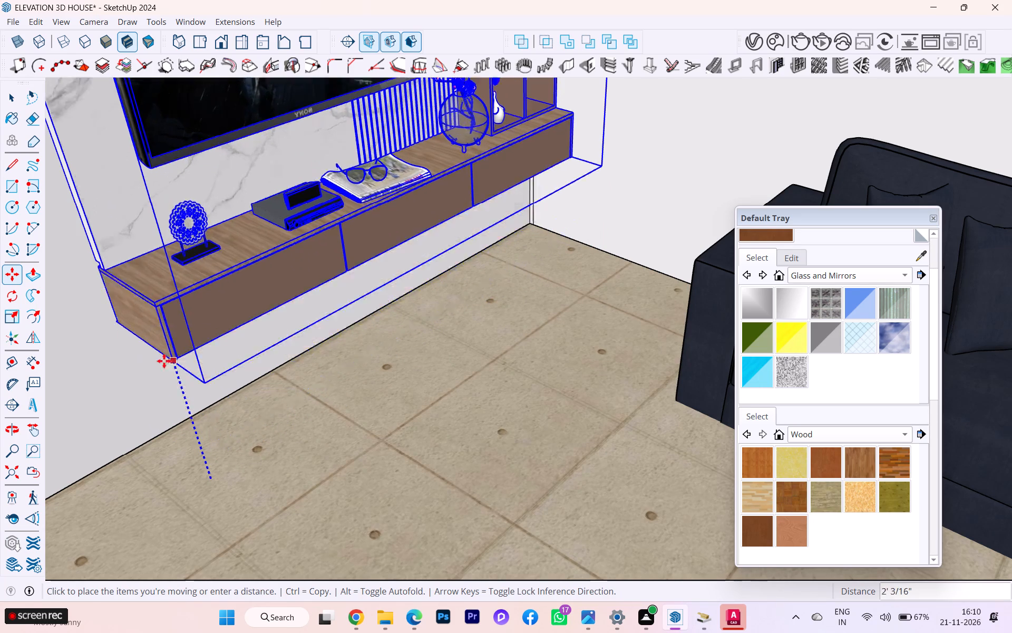
pyautogui.click(164, 366)
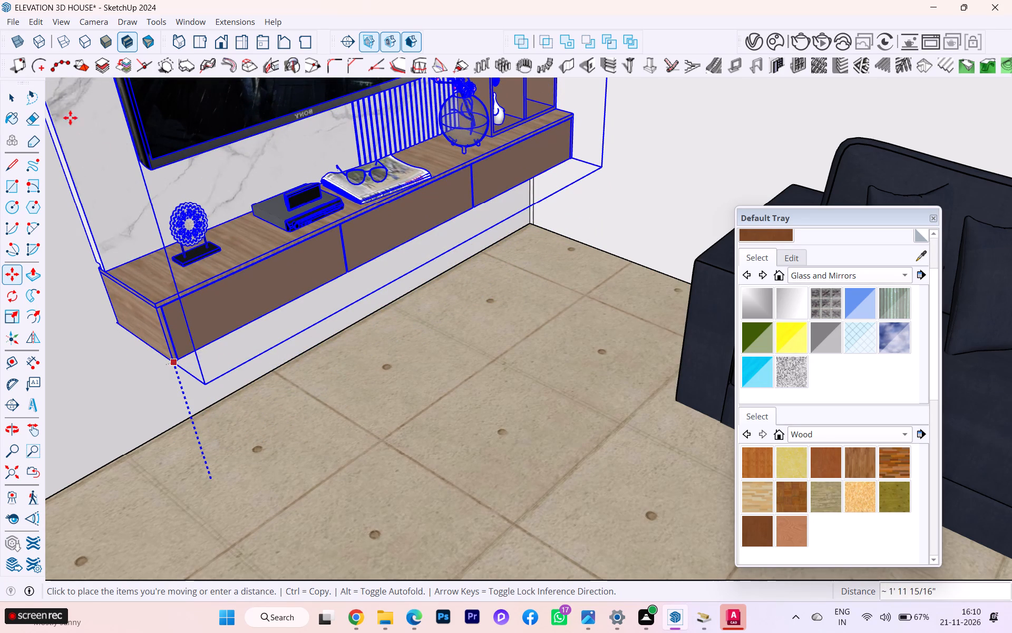
pyautogui.click(9, 96)
pyautogui.click(387, 429)
# Lower the raised TV unit about 7 13/16" along the blue axis from its console's lower front corner, and deselect it.
pyautogui.scroll(-7, 392, 411)
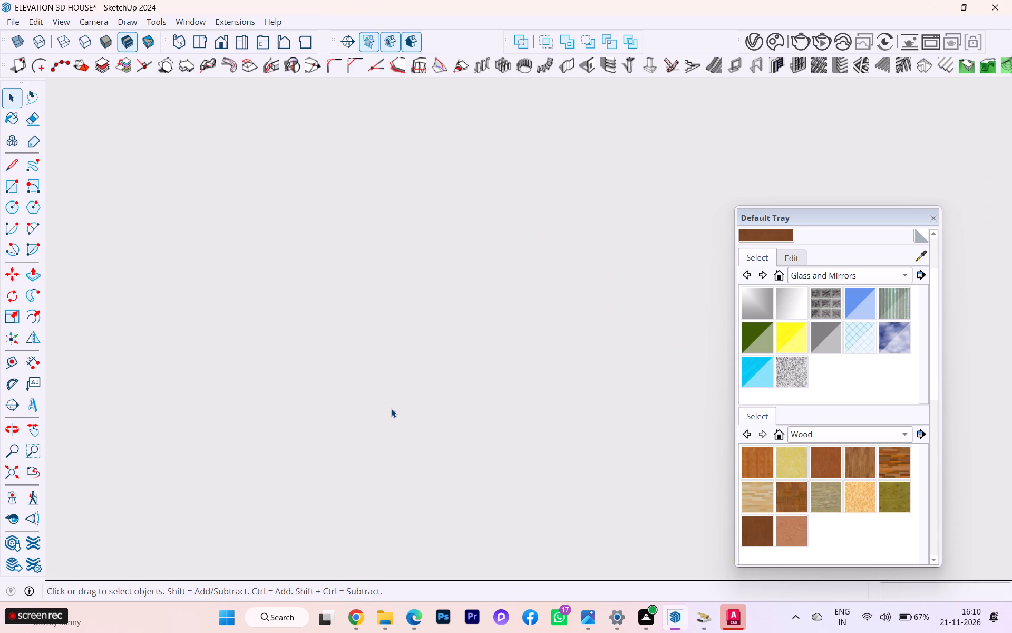
pyautogui.click(9, 468)
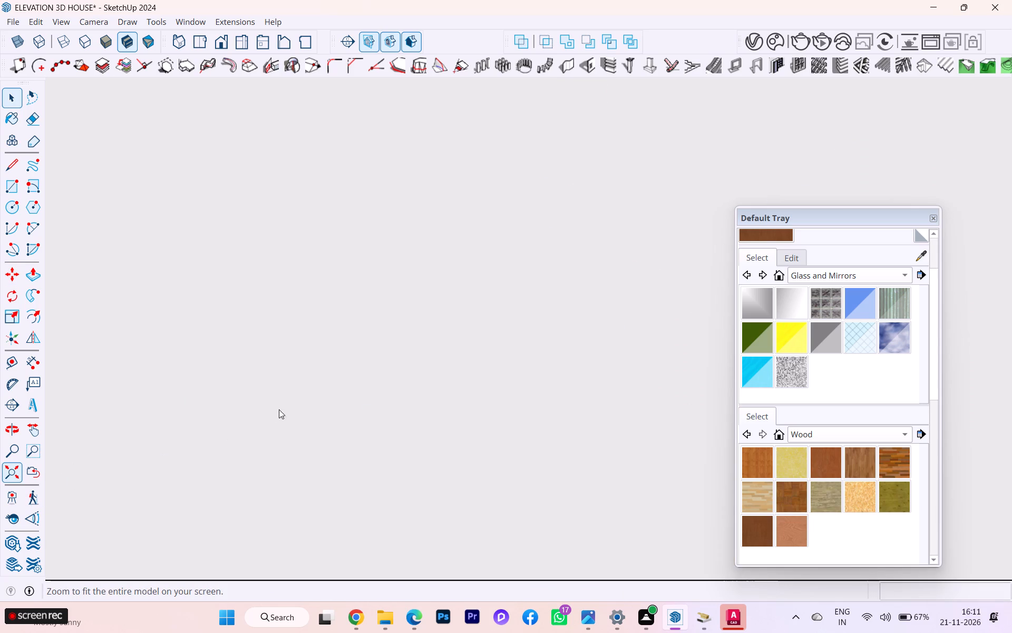
pyautogui.scroll(5, 466, 383)
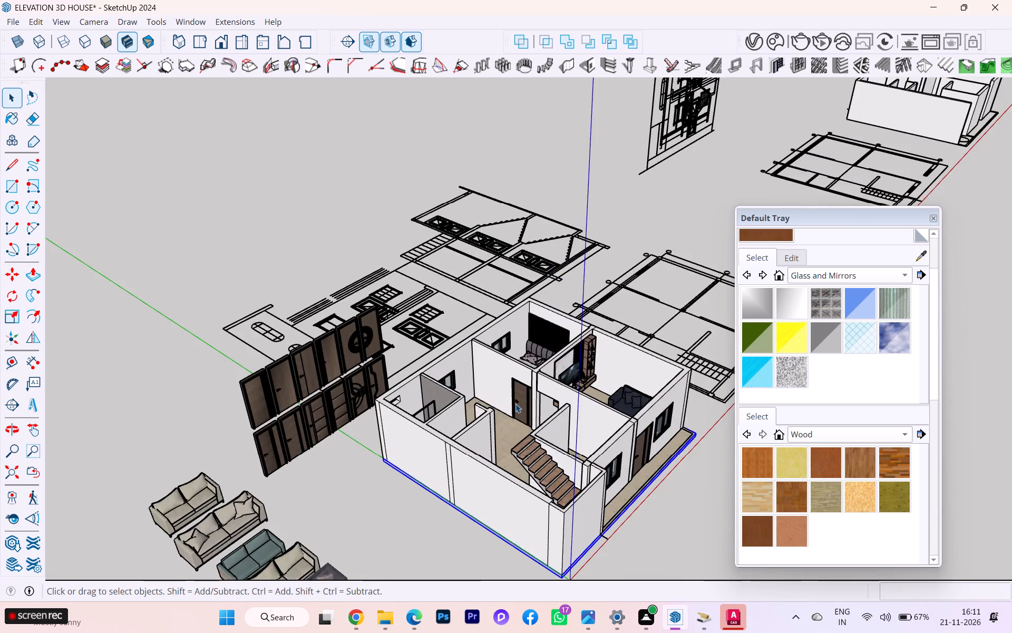
pyautogui.scroll(6, 515, 404)
pyautogui.scroll(-1, 615, 438)
pyautogui.moveTo(639, 399); pyautogui.dragTo(464, 390, button='middle')
pyautogui.scroll(1, 693, 361)
pyautogui.scroll(-1, 697, 359)
pyautogui.scroll(6, 697, 359)
pyautogui.click(635, 380)
pyautogui.scroll(3, 582, 439)
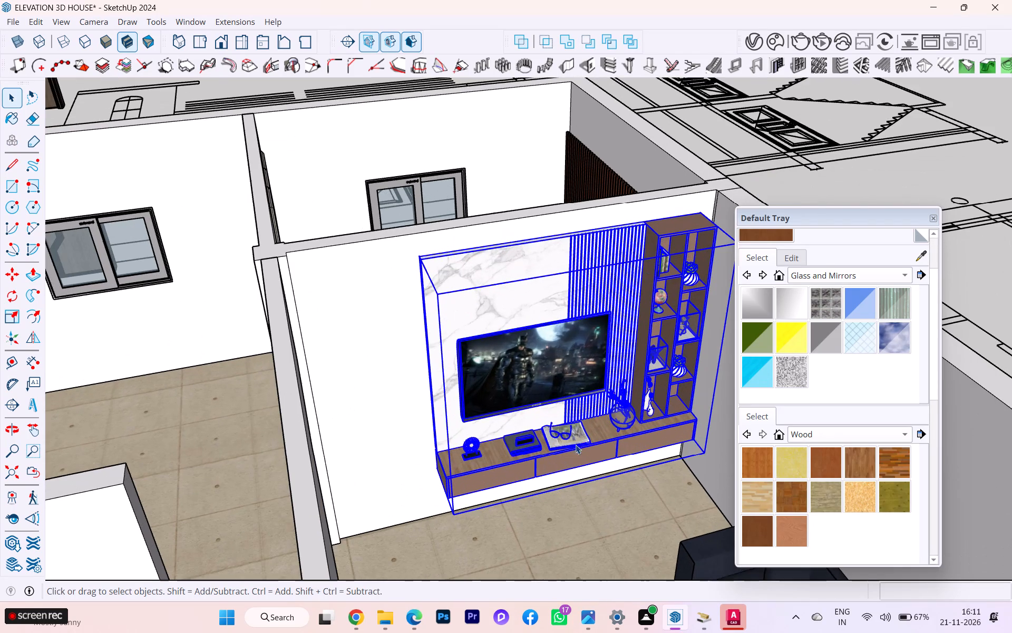
pyautogui.press('m')
pyautogui.scroll(2, 440, 463)
pyautogui.click(449, 509)
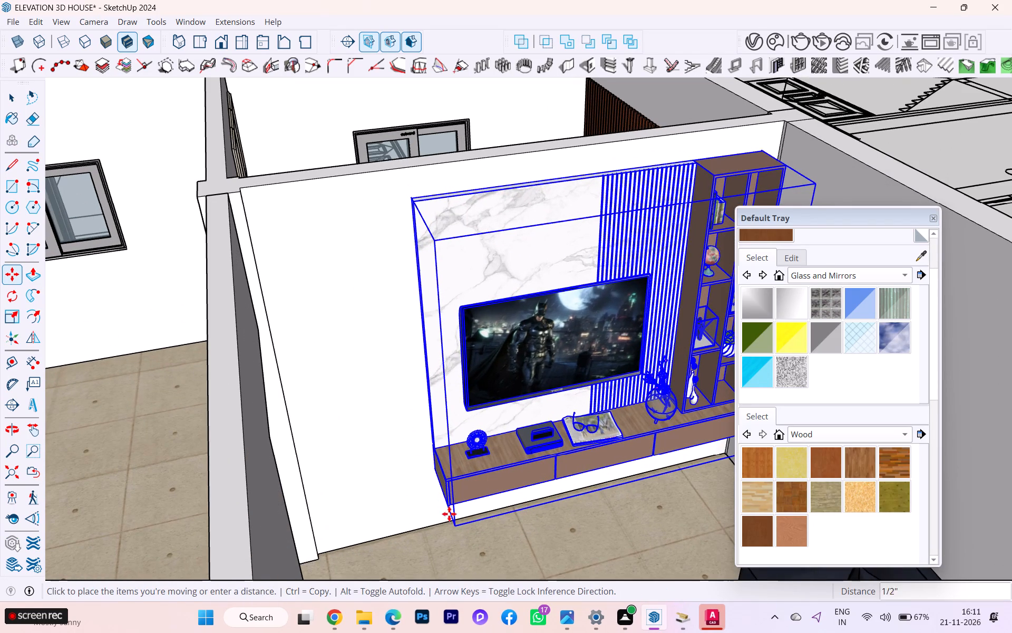
pyautogui.press('Up')
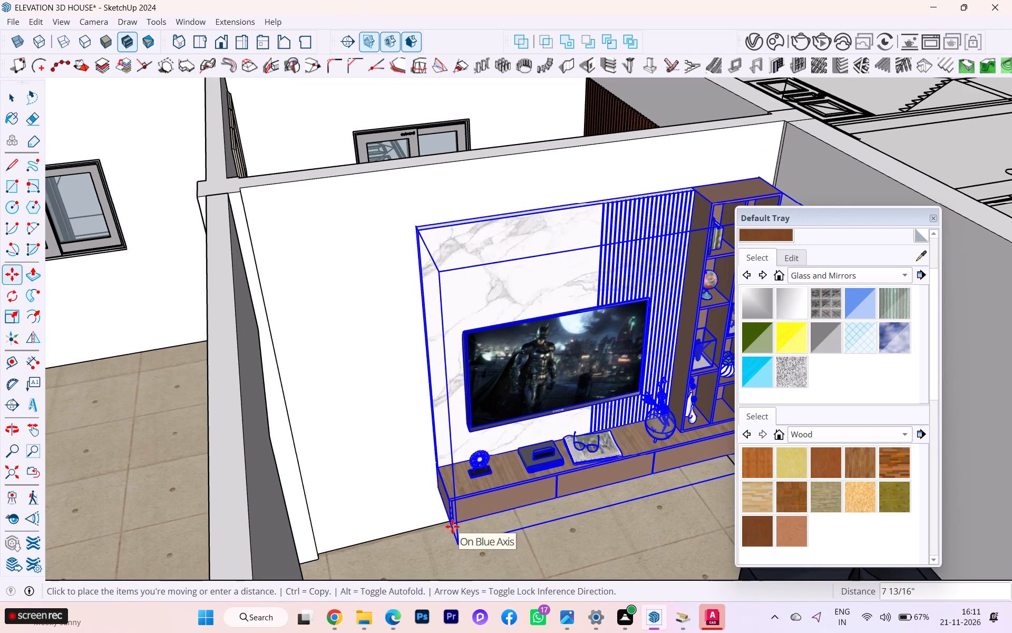
pyautogui.click(452, 526)
pyautogui.scroll(-2, 491, 228)
pyautogui.scroll(-3, 443, 211)
pyautogui.scroll(1, 443, 212)
pyautogui.scroll(-2, 443, 212)
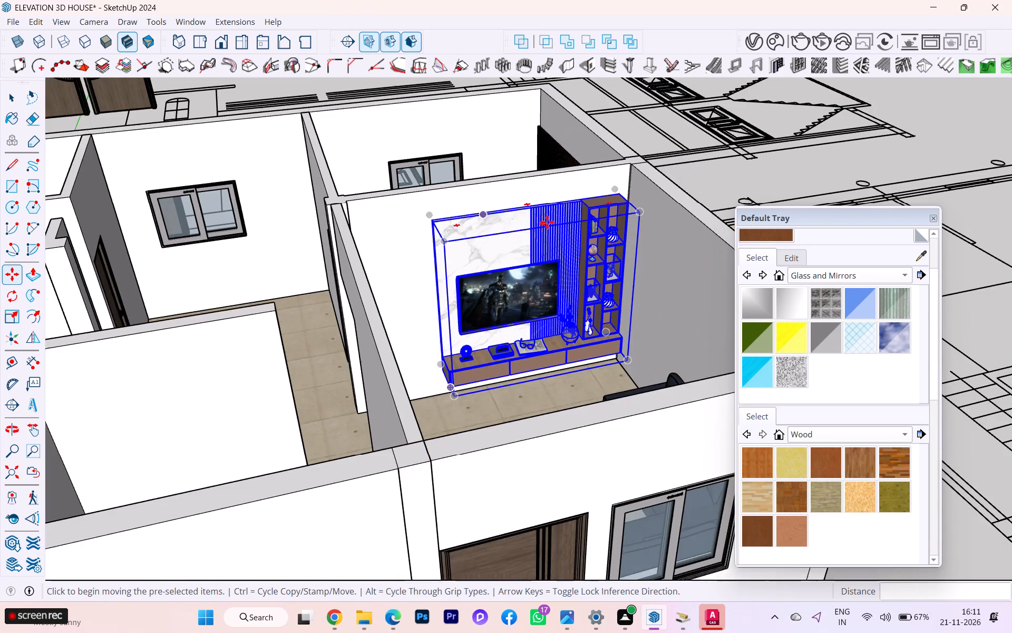
pyautogui.moveTo(550, 222); pyautogui.dragTo(509, 223, button='middle')
pyautogui.scroll(3, 639, 237)
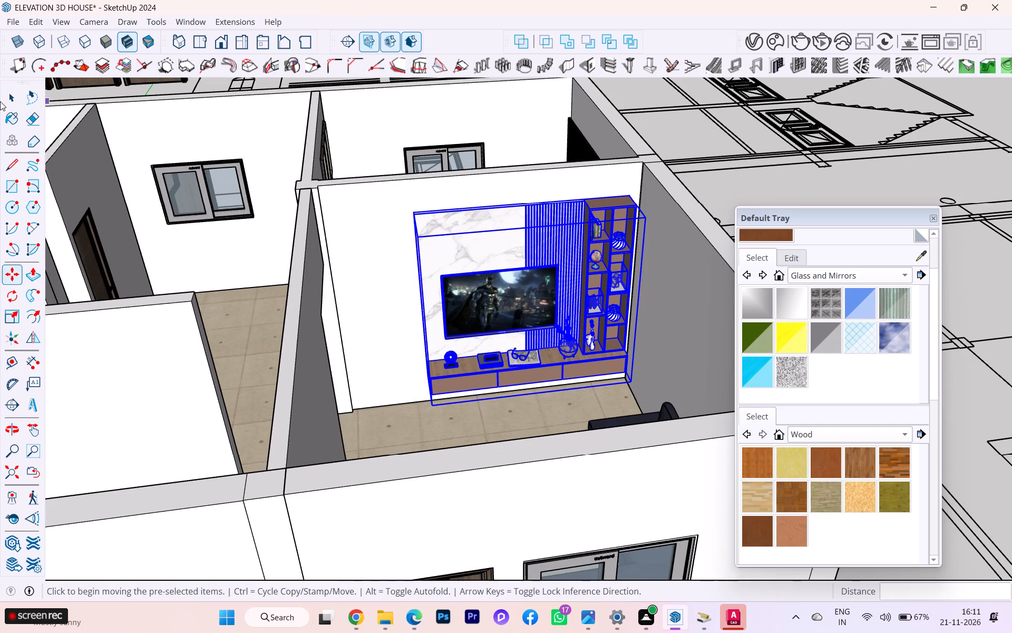
pyautogui.click(11, 99)
pyautogui.scroll(-1, 253, 145)
pyautogui.scroll(1, 255, 145)
pyautogui.scroll(-2, 260, 147)
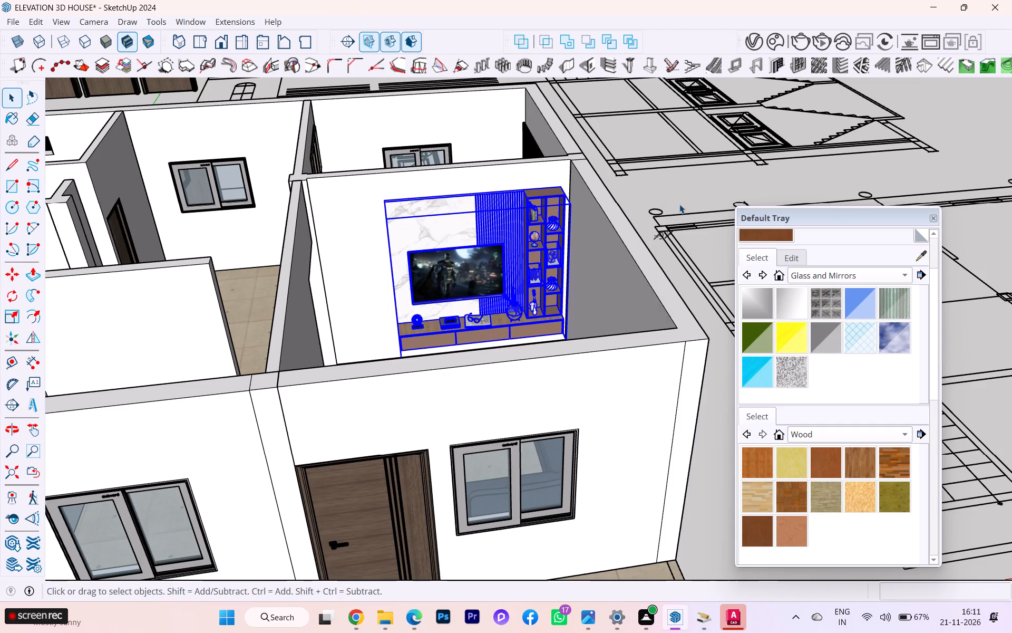
pyautogui.click(679, 184)
# Examine the TV unit and sofa arrangement in the TV room, and the furnished house as a whole, from several angles.
pyautogui.scroll(3, 583, 247)
pyautogui.moveTo(549, 263); pyautogui.dragTo(570, 284, button='middle')
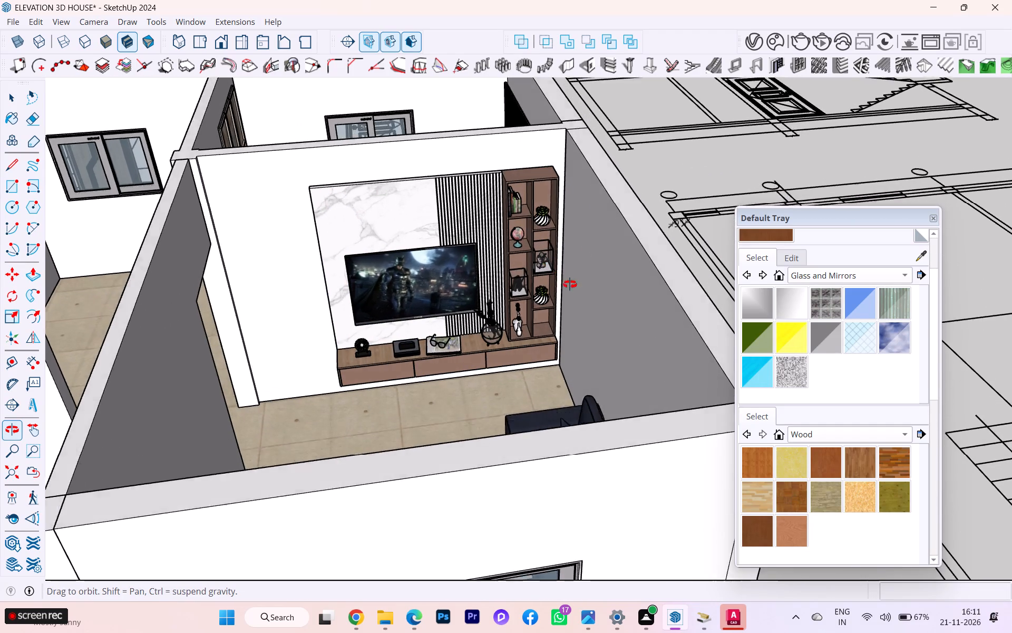
pyautogui.moveTo(570, 284); pyautogui.dragTo(726, 286, button='middle')
pyautogui.scroll(-4, 469, 239)
pyautogui.moveTo(466, 237); pyautogui.dragTo(576, 260, button='middle')
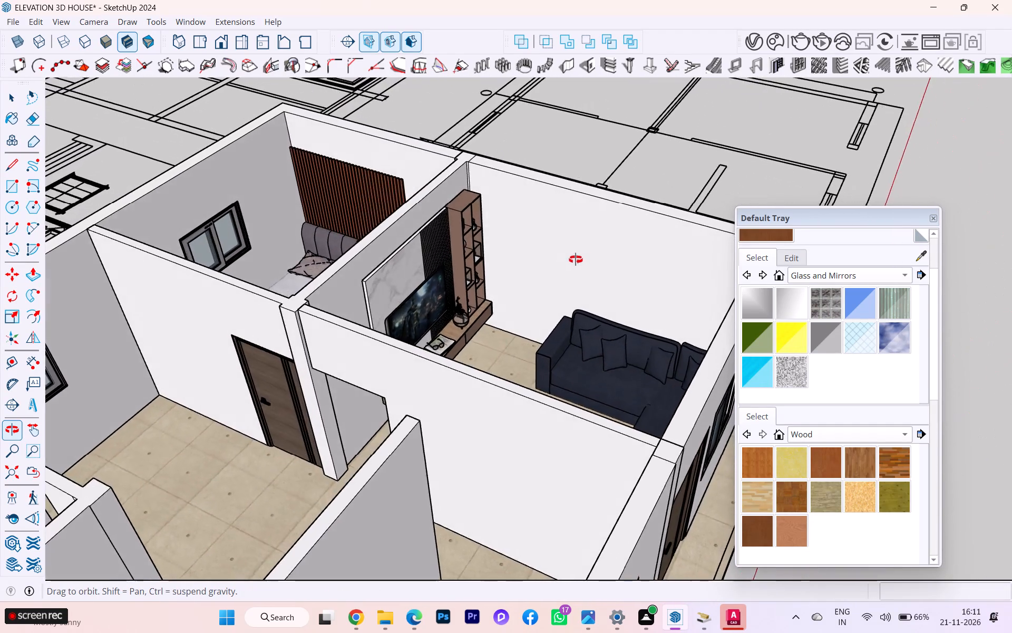
pyautogui.moveTo(576, 260); pyautogui.dragTo(307, 231, button='middle')
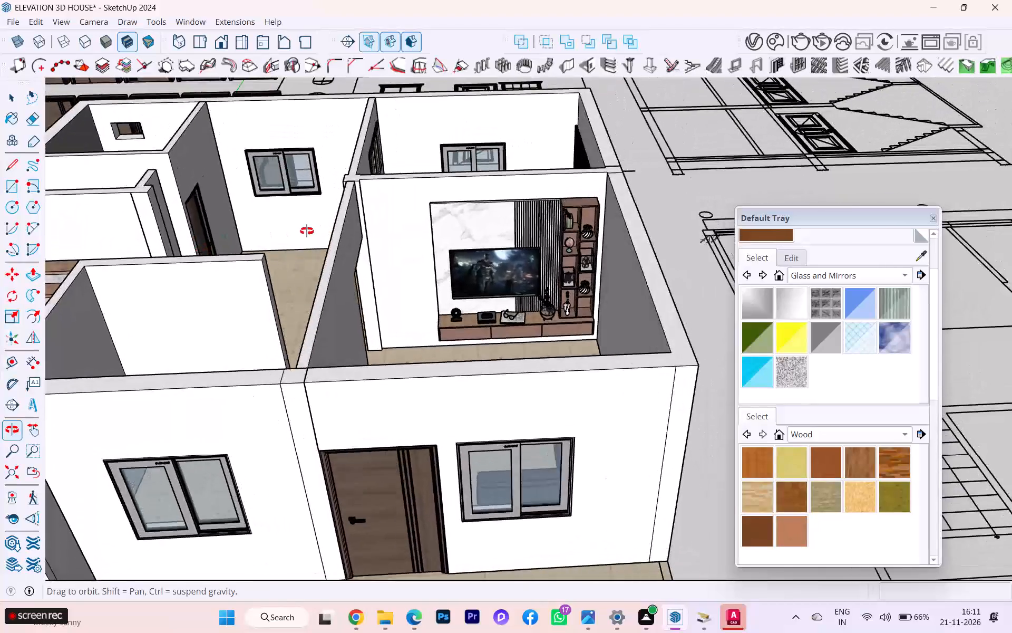
pyautogui.moveTo(307, 231); pyautogui.dragTo(313, 231, button='middle')
pyautogui.scroll(-2, 380, 212)
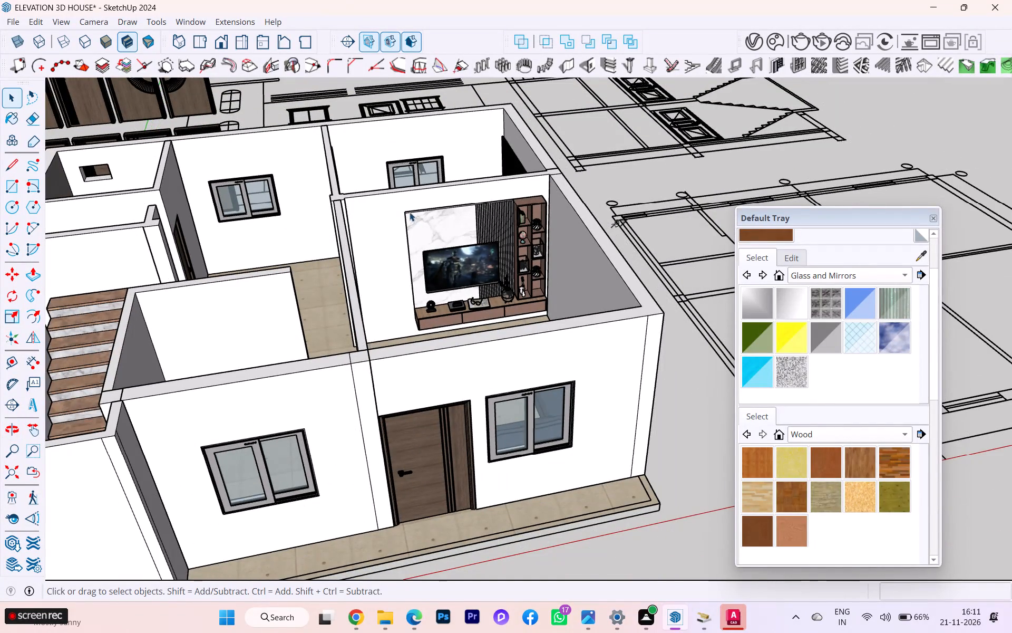
pyautogui.scroll(-2, 417, 211)
pyautogui.scroll(-1, 527, 234)
pyautogui.moveTo(522, 234); pyautogui.dragTo(410, 242, button='middle')
pyautogui.scroll(2, 421, 227)
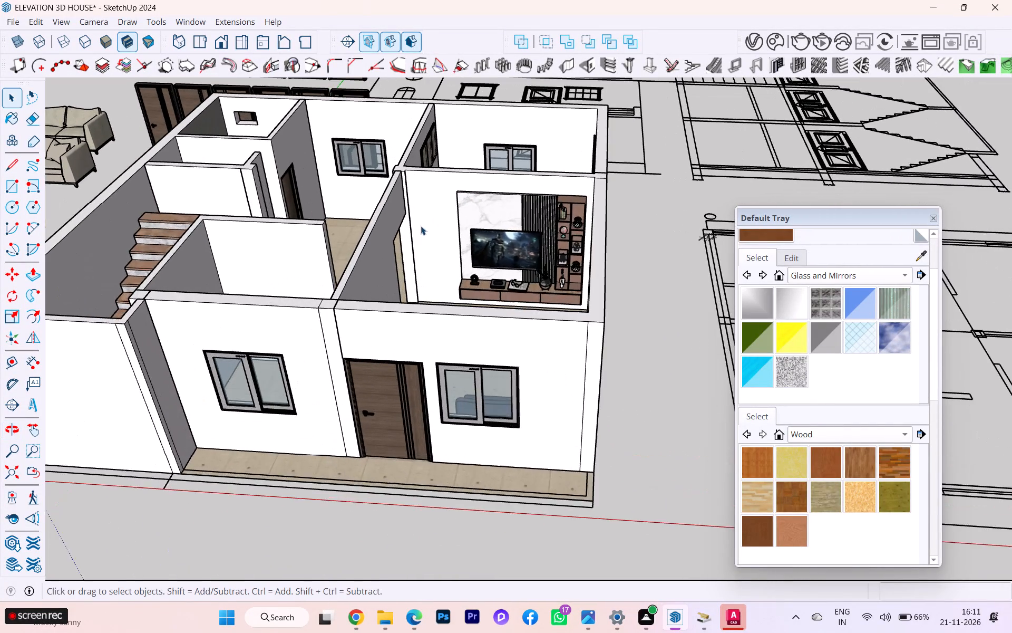
pyautogui.scroll(-3, 475, 209)
pyautogui.moveTo(509, 214); pyautogui.dragTo(495, 350, button='middle')
pyautogui.scroll(-5, 515, 287)
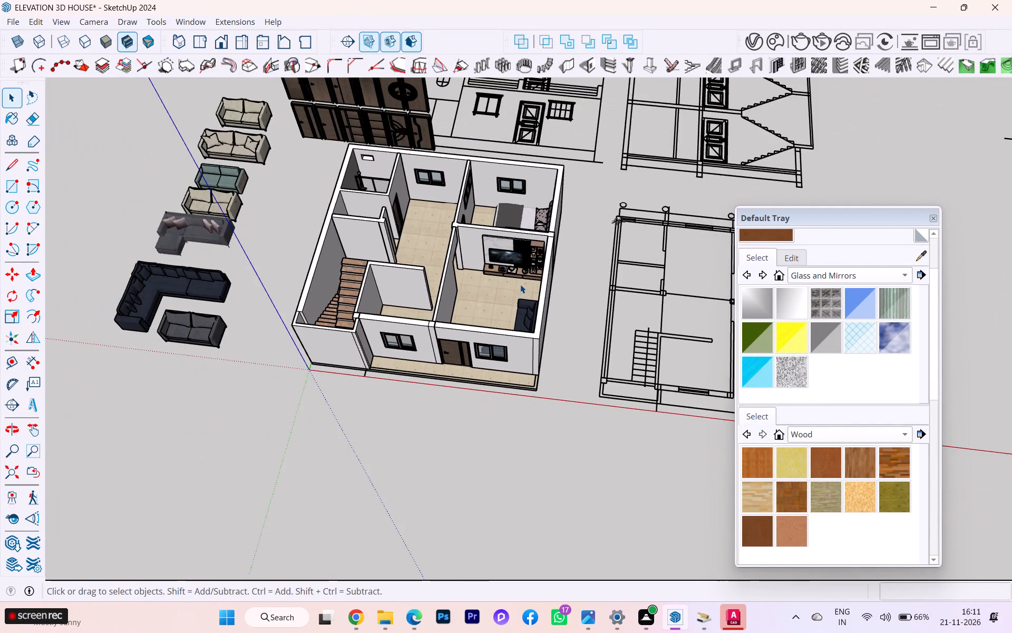
# Examine the floor layout from above, including the bathroom, staircase, hall, bedroom and furnished TV room.
pyautogui.scroll(-1, 520, 284)
pyautogui.moveTo(521, 293); pyautogui.dragTo(510, 351, button='middle')
pyautogui.scroll(-1, 432, 244)
pyautogui.scroll(1, 417, 219)
pyautogui.scroll(-1, 414, 210)
pyautogui.scroll(6, 412, 205)
pyautogui.scroll(-1, 427, 185)
pyautogui.scroll(2, 427, 185)
pyautogui.scroll(-2, 472, 222)
pyautogui.scroll(2, 472, 222)
pyautogui.scroll(-1, 473, 223)
pyautogui.scroll(1, 473, 223)
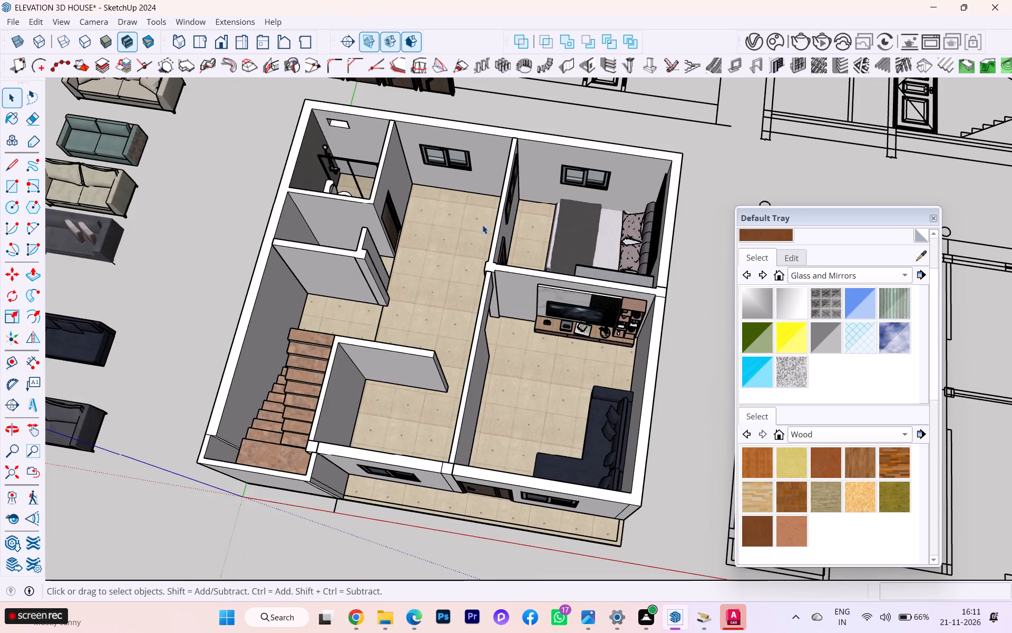
pyautogui.scroll(4, 432, 236)
pyautogui.scroll(-2, 432, 236)
pyautogui.scroll(3, 432, 236)
pyautogui.scroll(-3, 419, 171)
pyautogui.moveTo(414, 179); pyautogui.dragTo(405, 351, button='middle')
pyautogui.scroll(3, 428, 257)
pyautogui.scroll(-1, 482, 186)
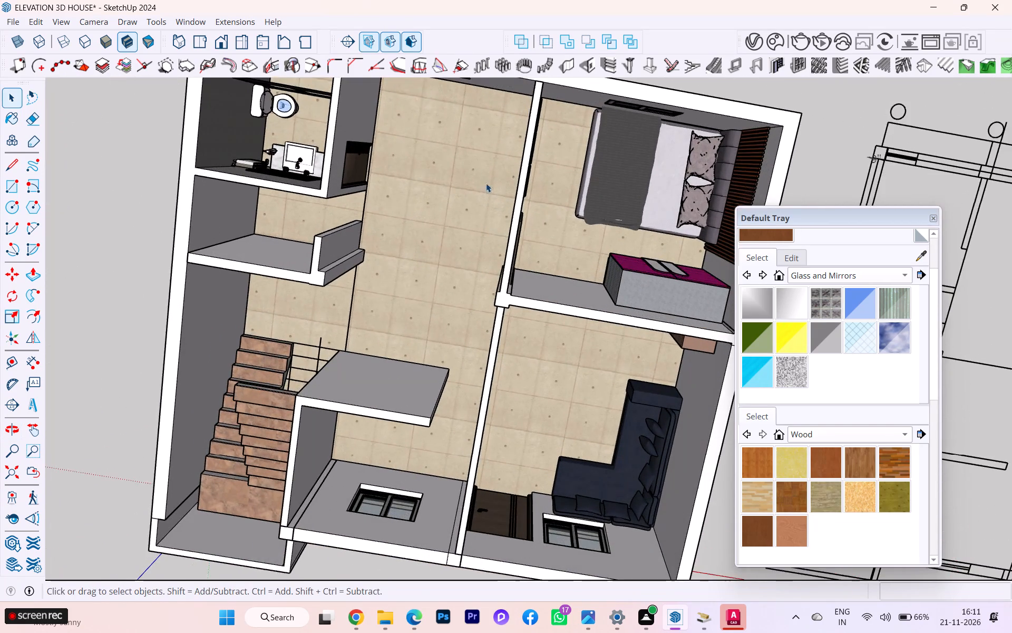
pyautogui.moveTo(519, 147); pyautogui.dragTo(608, 81, button='middle')
pyautogui.scroll(-2, 450, 124)
pyautogui.moveTo(450, 155); pyautogui.dragTo(489, 19, button='middle')
pyautogui.scroll(1, 444, 71)
pyautogui.scroll(-1, 460, 242)
pyautogui.moveTo(460, 242); pyautogui.dragTo(677, 318, button='middle')
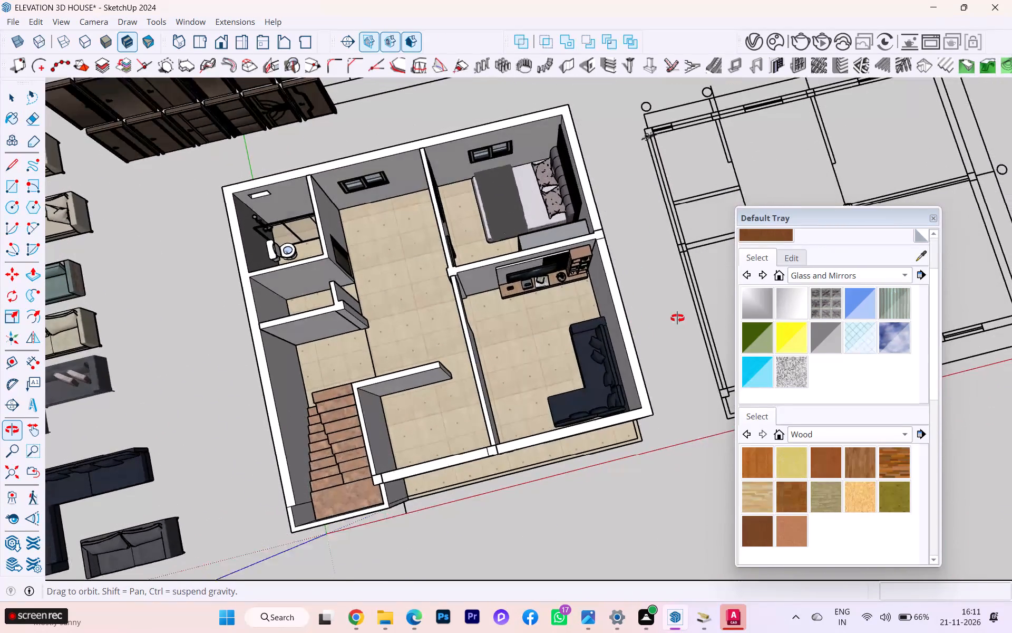
pyautogui.moveTo(677, 318); pyautogui.dragTo(684, 309, button='middle')
pyautogui.moveTo(547, 256); pyautogui.dragTo(578, 342, button='middle')
pyautogui.scroll(-1, 547, 267)
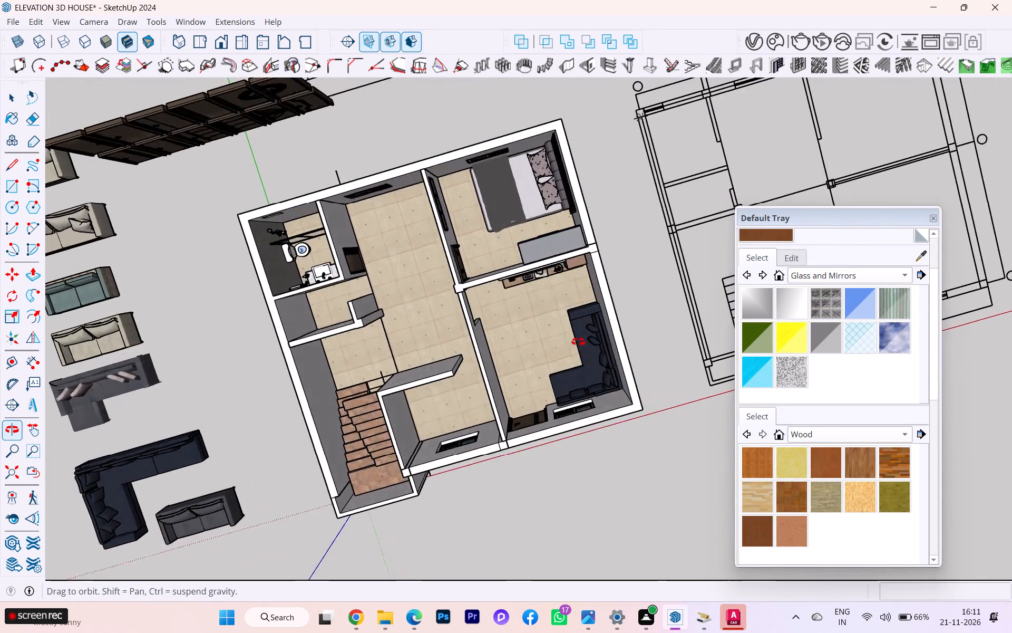
pyautogui.moveTo(578, 342); pyautogui.dragTo(524, 177, button='middle')
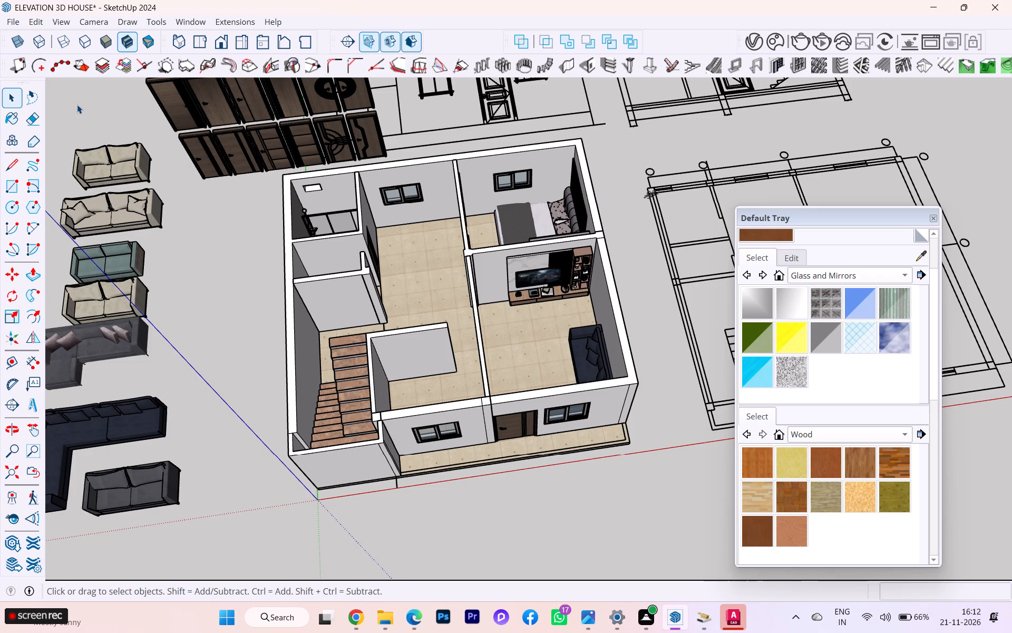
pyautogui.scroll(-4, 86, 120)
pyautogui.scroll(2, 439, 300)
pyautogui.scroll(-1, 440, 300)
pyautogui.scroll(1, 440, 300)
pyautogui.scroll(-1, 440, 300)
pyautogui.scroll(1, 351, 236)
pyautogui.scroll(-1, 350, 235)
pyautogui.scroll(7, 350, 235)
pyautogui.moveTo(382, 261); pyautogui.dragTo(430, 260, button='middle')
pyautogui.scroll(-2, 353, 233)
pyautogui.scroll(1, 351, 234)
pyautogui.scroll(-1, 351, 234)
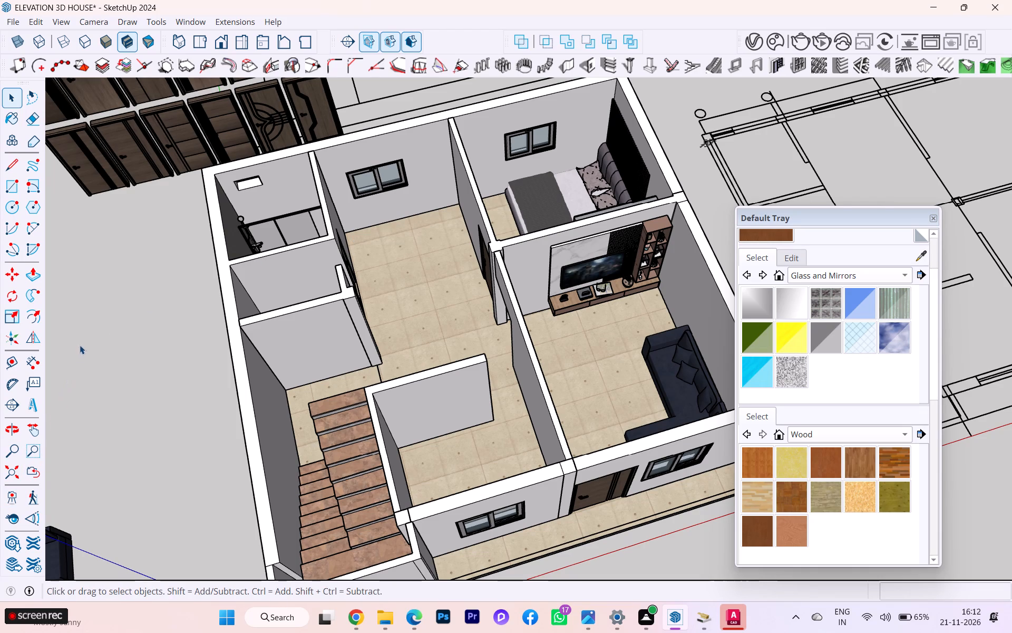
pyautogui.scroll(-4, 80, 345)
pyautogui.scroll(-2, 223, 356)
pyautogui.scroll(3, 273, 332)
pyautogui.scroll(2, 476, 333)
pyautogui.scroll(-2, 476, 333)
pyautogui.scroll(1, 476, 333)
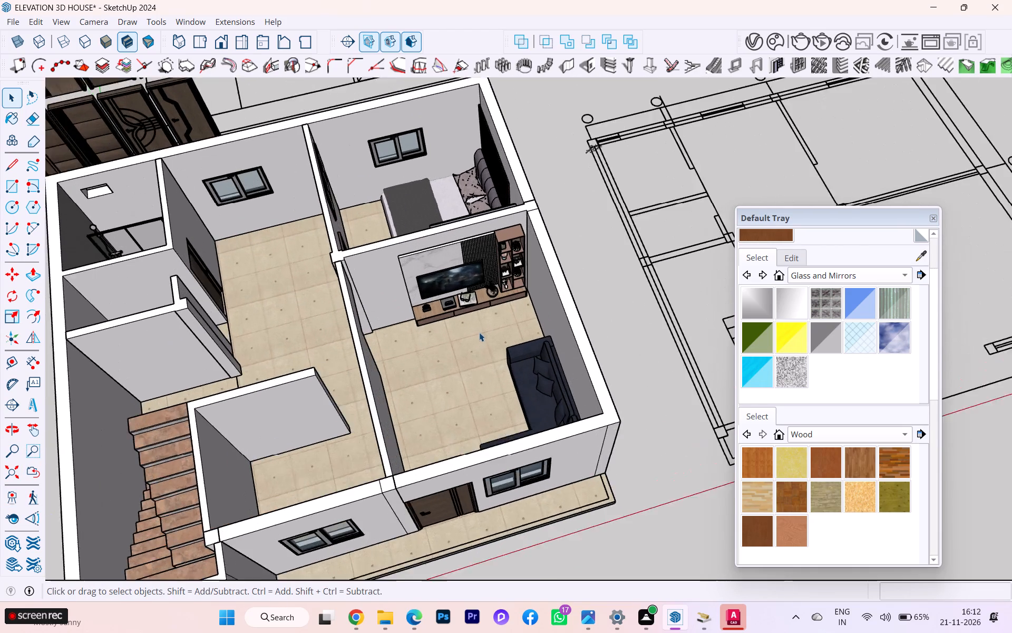
# Examine the TV room closely from several sides, checking the wall-mounted TV unit against the L-shaped sofa and the free floor area.
pyautogui.scroll(2, 479, 332)
pyautogui.moveTo(470, 333); pyautogui.dragTo(250, 319, button='middle')
pyautogui.scroll(4, 416, 304)
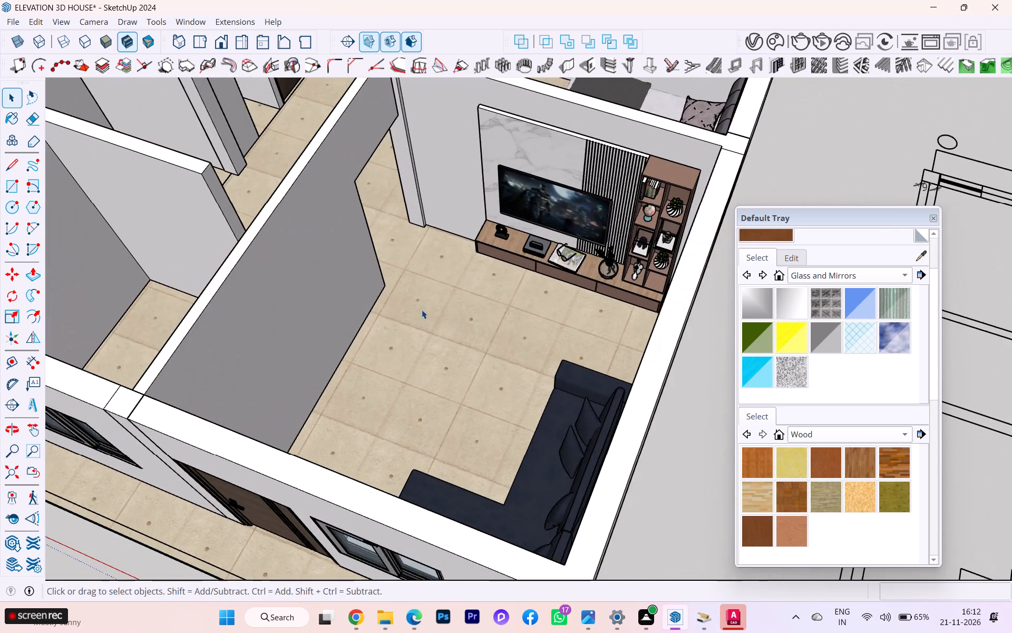
pyautogui.scroll(-1, 409, 316)
pyautogui.moveTo(408, 317); pyautogui.dragTo(545, 325, button='middle')
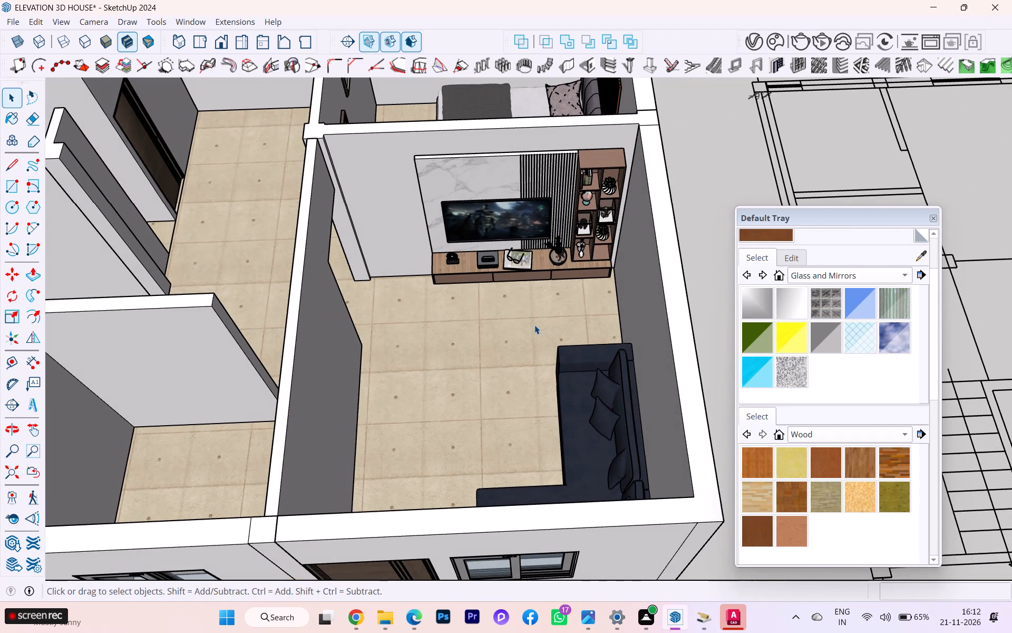
pyautogui.scroll(2, 534, 325)
pyautogui.scroll(-2, 543, 332)
pyautogui.moveTo(393, 357); pyautogui.dragTo(535, 390, button='middle')
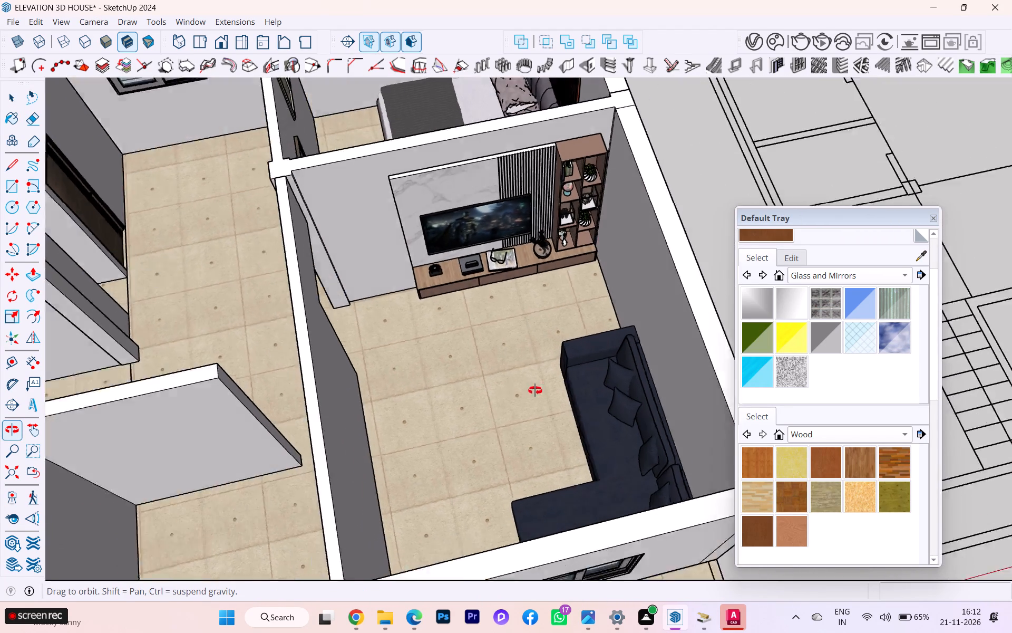
pyautogui.moveTo(535, 390); pyautogui.dragTo(629, 405, button='middle')
pyautogui.scroll(-3, 469, 362)
pyautogui.scroll(3, 695, 477)
pyautogui.scroll(-1, 704, 482)
pyautogui.scroll(1, 704, 482)
pyautogui.moveTo(532, 414); pyautogui.dragTo(570, 413, button='middle')
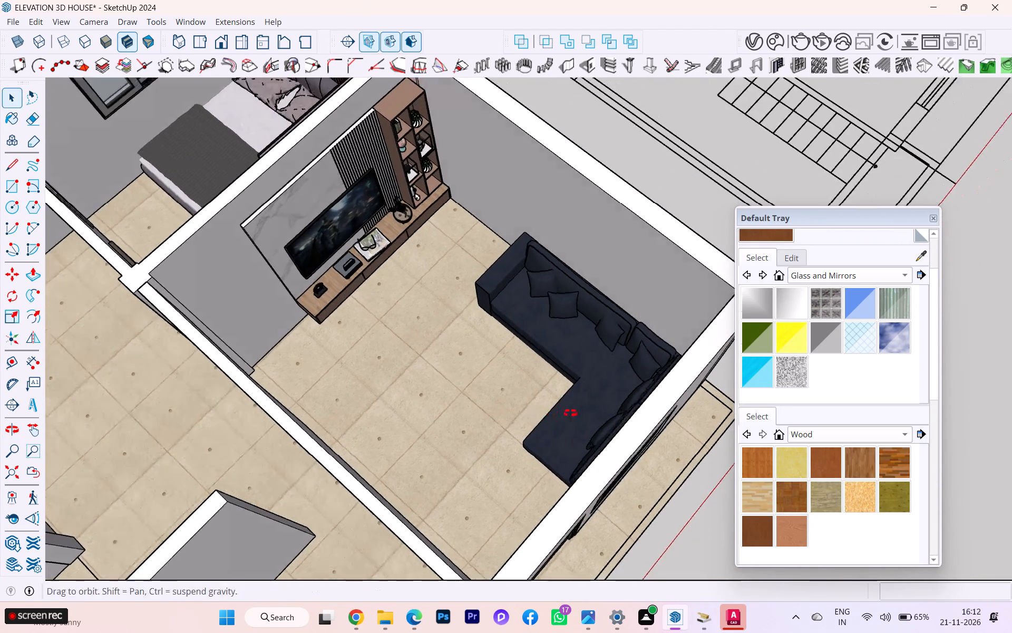
pyautogui.moveTo(570, 413); pyautogui.dragTo(702, 395, button='middle')
pyautogui.scroll(3, 277, 342)
pyautogui.moveTo(310, 336); pyautogui.dragTo(521, 306, button='middle')
pyautogui.scroll(-1, 313, 336)
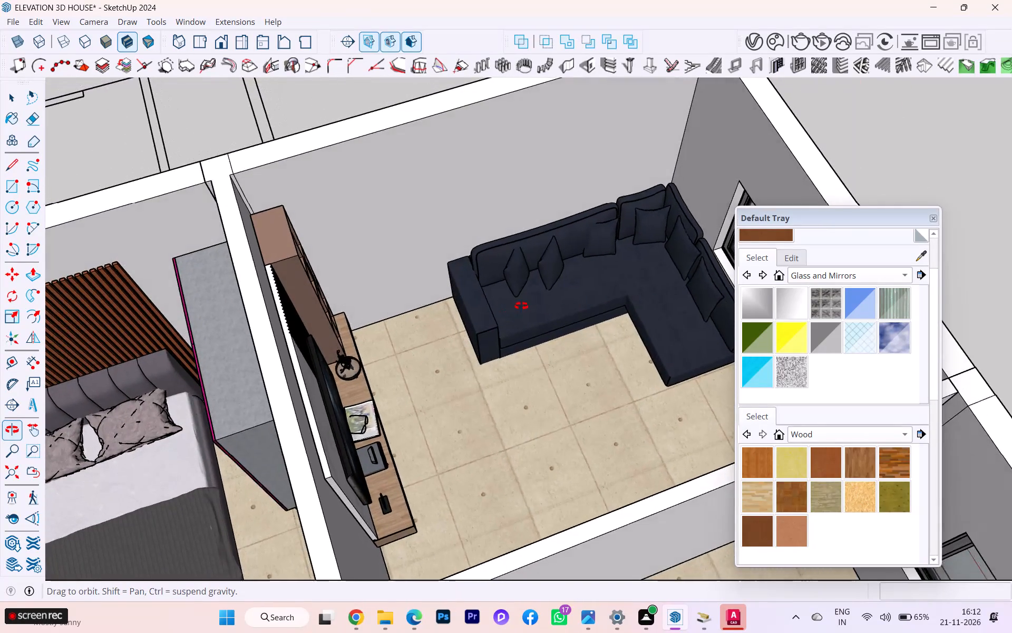
pyautogui.moveTo(521, 306); pyautogui.dragTo(120, 248, button='middle')
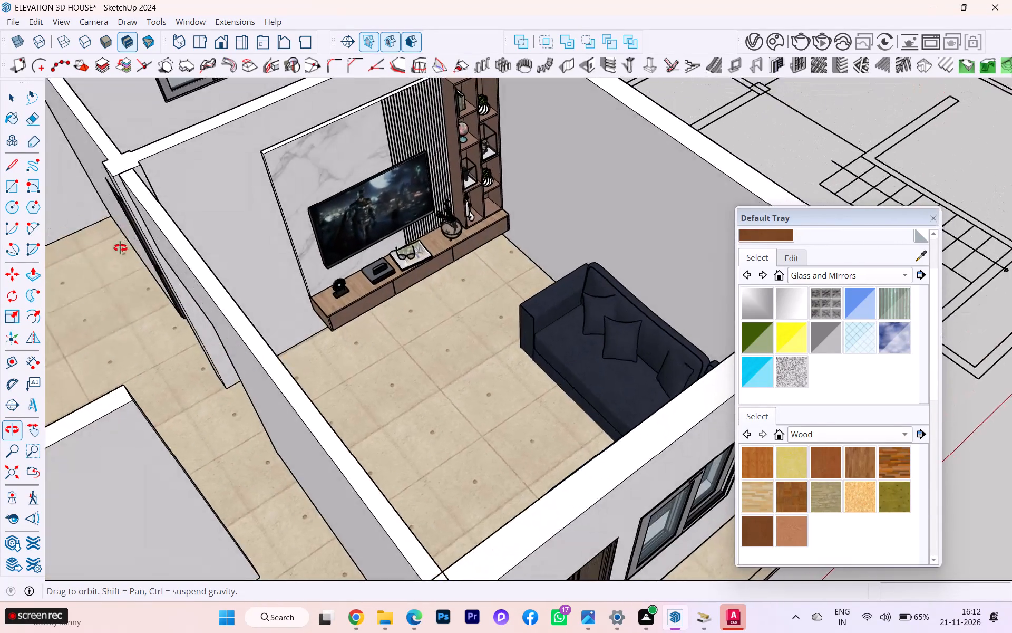
pyautogui.moveTo(120, 248); pyautogui.dragTo(3, 251, button='middle')
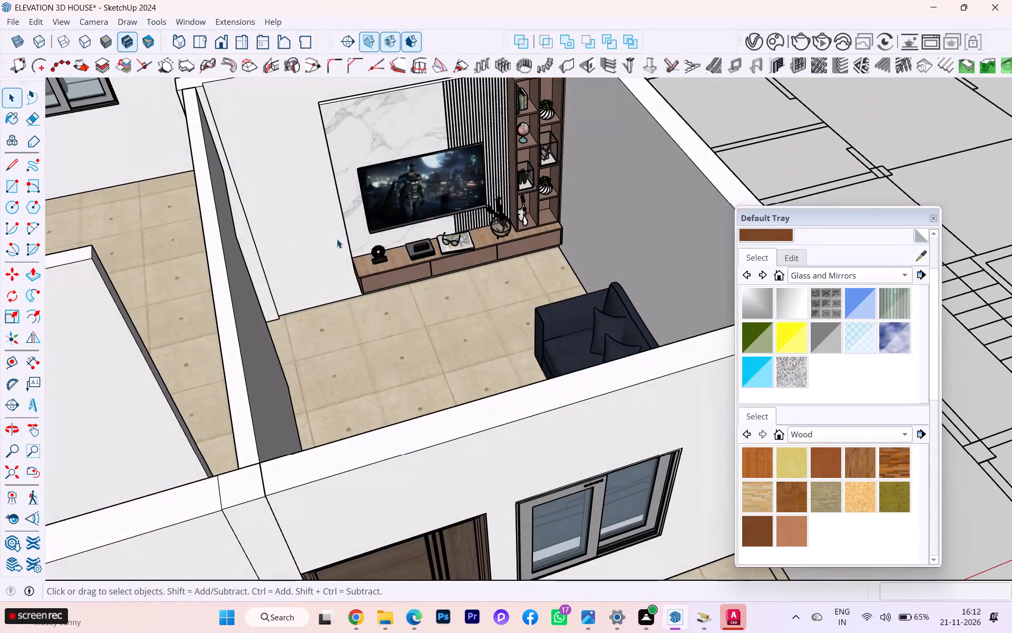
pyautogui.moveTo(294, 247); pyautogui.dragTo(0, 238, button='middle')
pyautogui.scroll(-1, 357, 231)
pyautogui.scroll(-1, 408, 254)
pyautogui.moveTo(401, 257); pyautogui.dragTo(490, 388, button='middle')
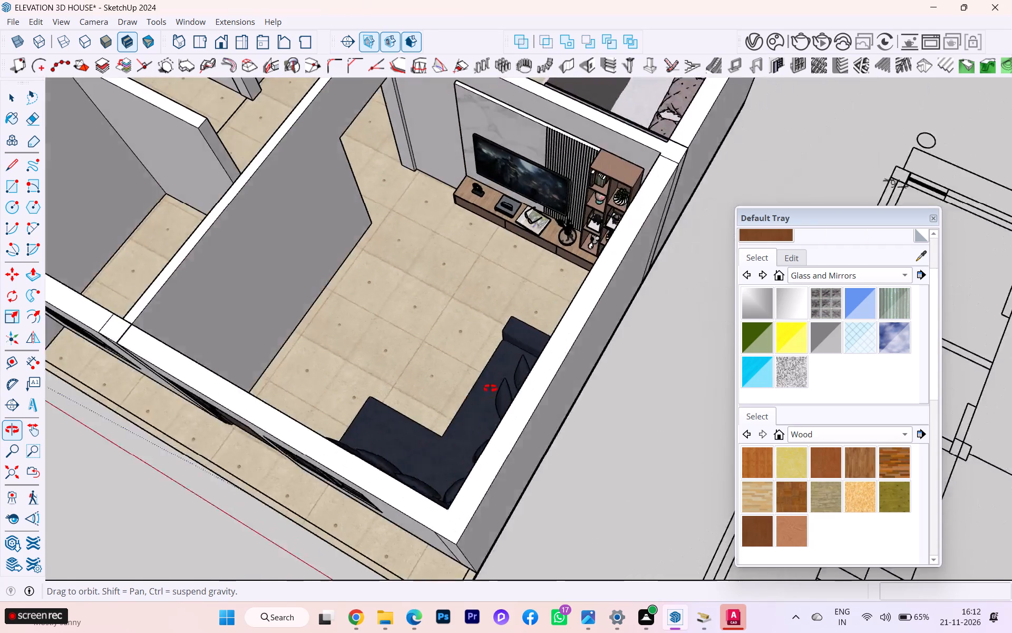
pyautogui.moveTo(490, 388); pyautogui.dragTo(503, 380, button='middle')
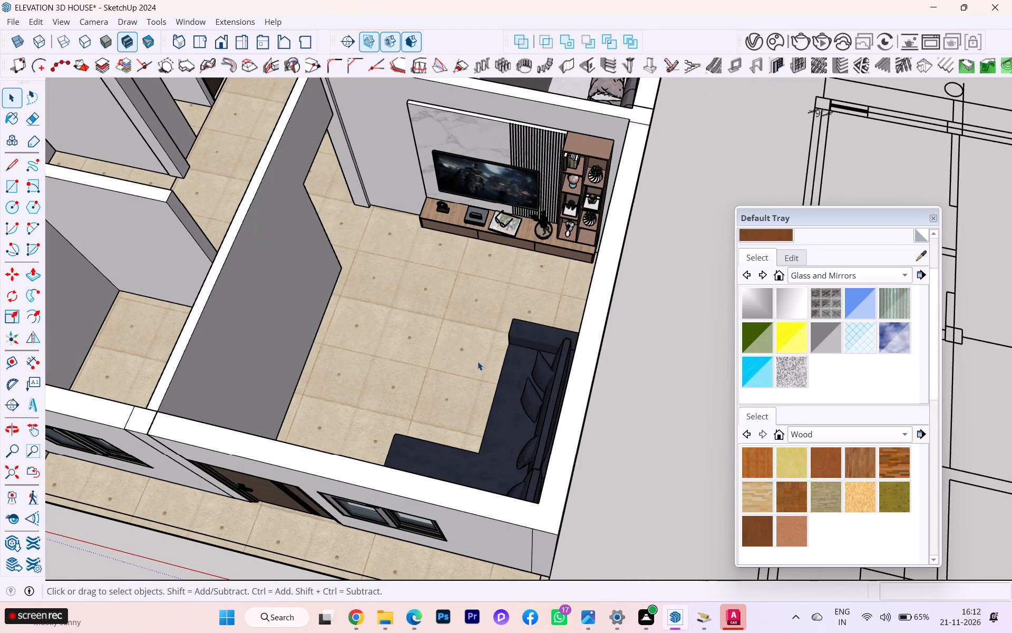
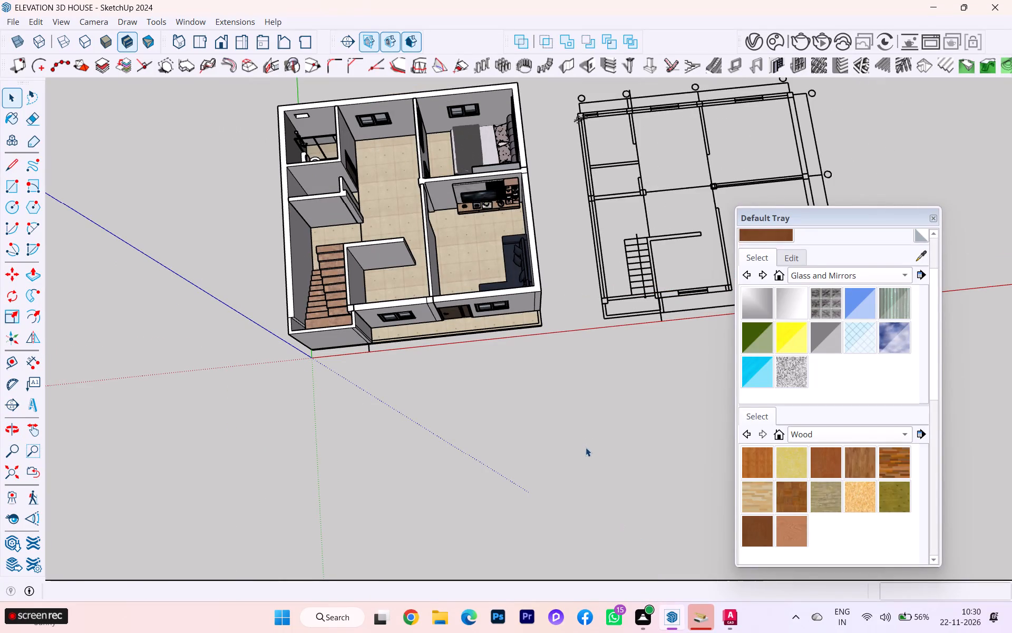
# Examine the furnished house from above, moving in on the hall, bedroom and TV room.
pyautogui.scroll(2, 483, 270)
pyautogui.scroll(-1, 483, 270)
pyautogui.scroll(1, 483, 270)
pyautogui.scroll(-2, 483, 269)
pyautogui.scroll(1, 483, 269)
pyautogui.scroll(-6, 483, 269)
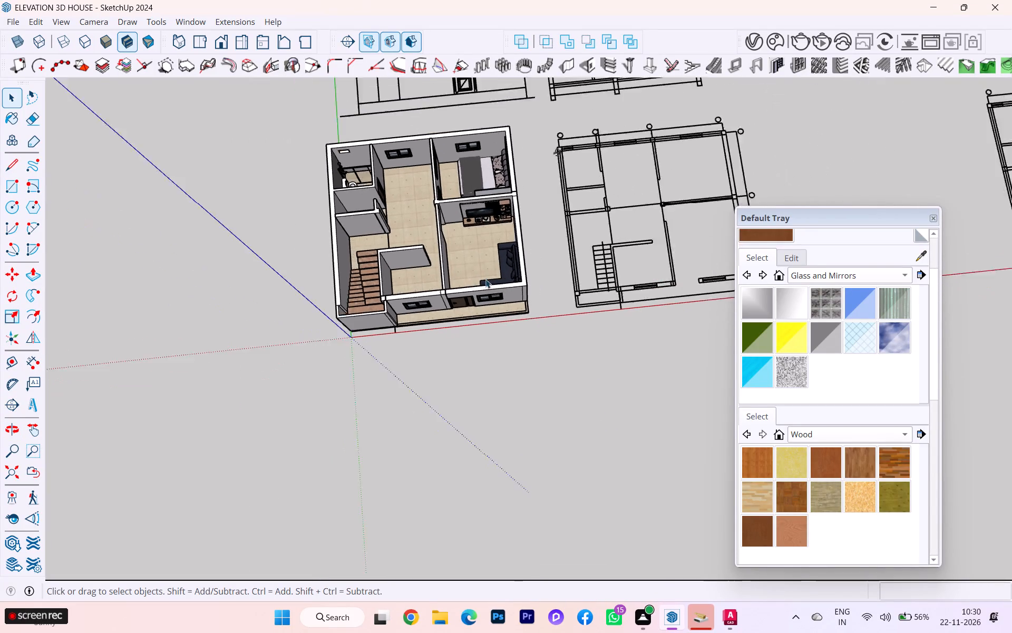
pyautogui.scroll(4, 487, 275)
pyautogui.scroll(7, 390, 156)
pyautogui.scroll(-1, 390, 155)
pyautogui.scroll(3, 390, 155)
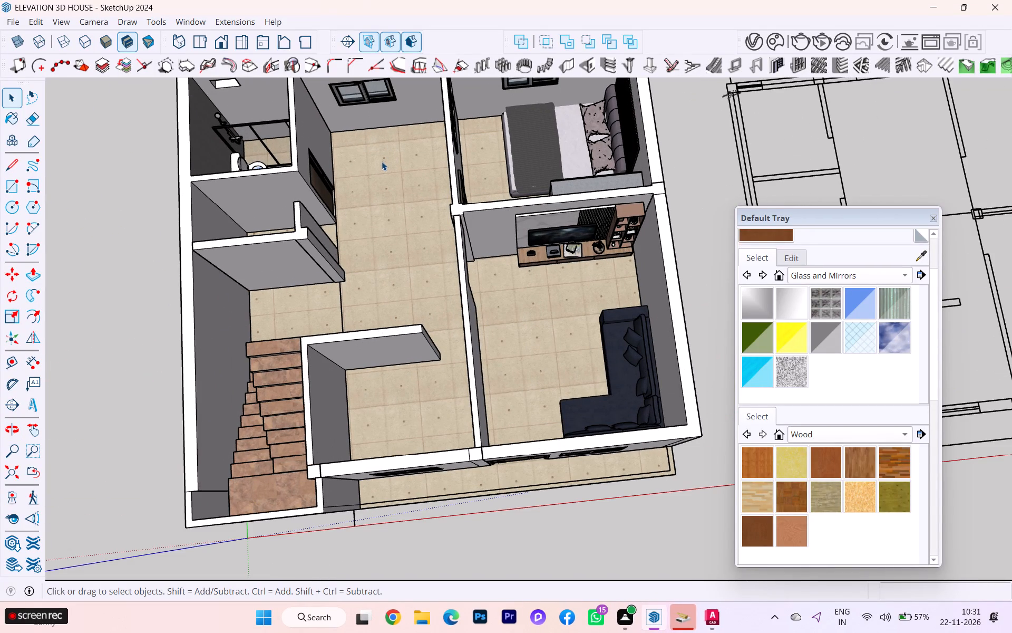
# Examine the hall floor and the partition wall between the hall and the bedroom closely from above.
pyautogui.scroll(1, 393, 156)
pyautogui.scroll(-3, 393, 156)
pyautogui.scroll(10, 394, 152)
pyautogui.scroll(-4, 395, 148)
pyautogui.scroll(3, 395, 148)
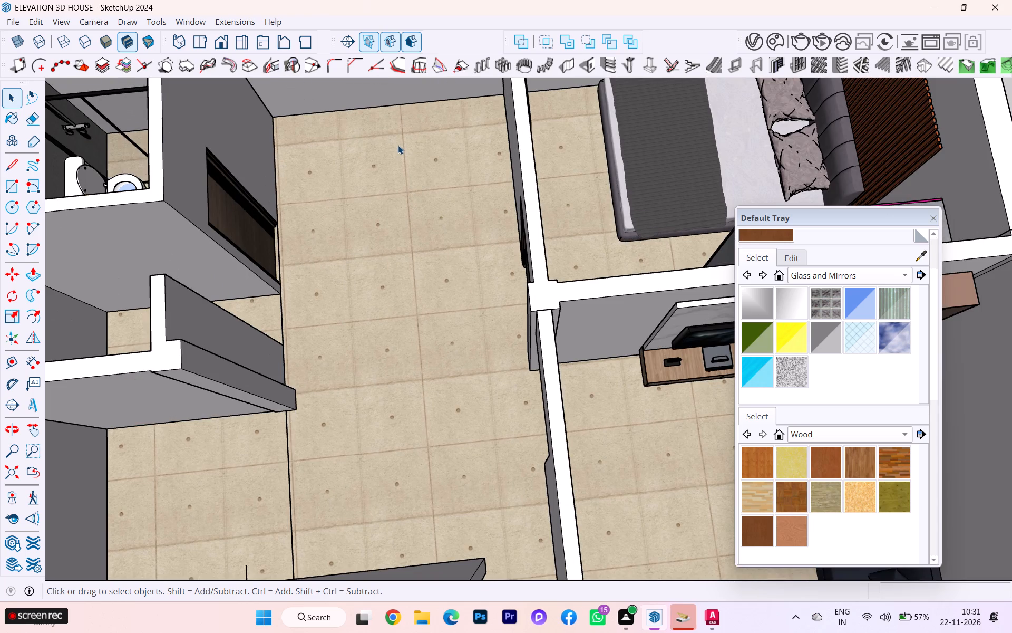
pyautogui.scroll(-3, 516, 179)
pyautogui.scroll(6, 516, 179)
pyautogui.scroll(-1, 518, 183)
pyautogui.scroll(7, 518, 183)
pyautogui.scroll(-3, 518, 184)
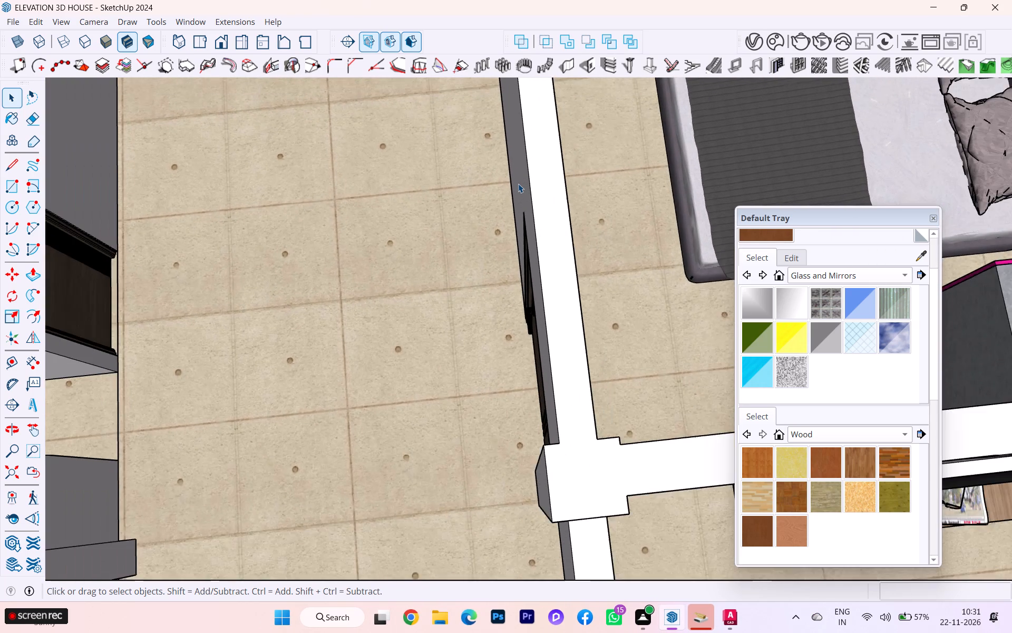
pyautogui.scroll(1, 518, 184)
pyautogui.scroll(-4, 518, 184)
pyautogui.scroll(1, 518, 184)
pyautogui.scroll(-2, 518, 184)
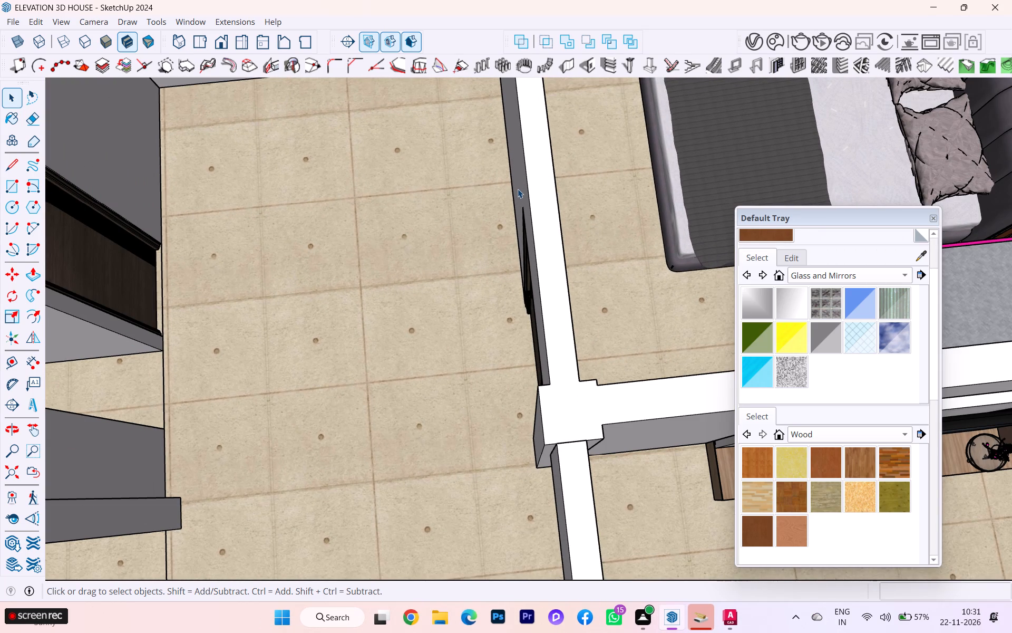
pyautogui.scroll(2, 518, 189)
pyautogui.scroll(-1, 518, 189)
pyautogui.scroll(5, 518, 189)
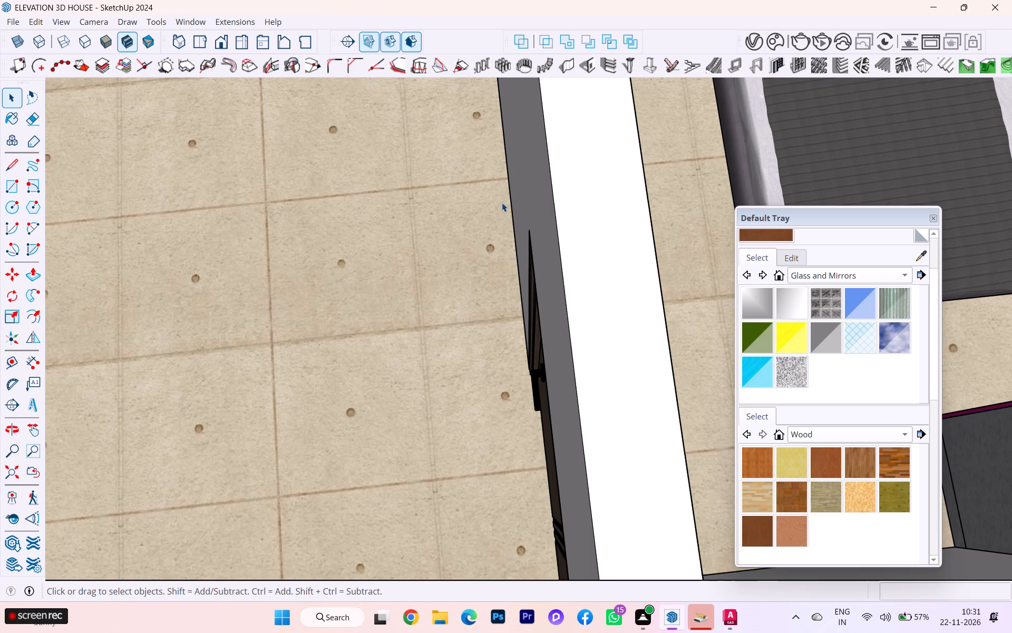
pyautogui.scroll(-6, 502, 203)
pyautogui.scroll(3, 502, 203)
pyautogui.scroll(-1, 502, 203)
pyautogui.scroll(1, 502, 203)
pyautogui.scroll(-5, 502, 203)
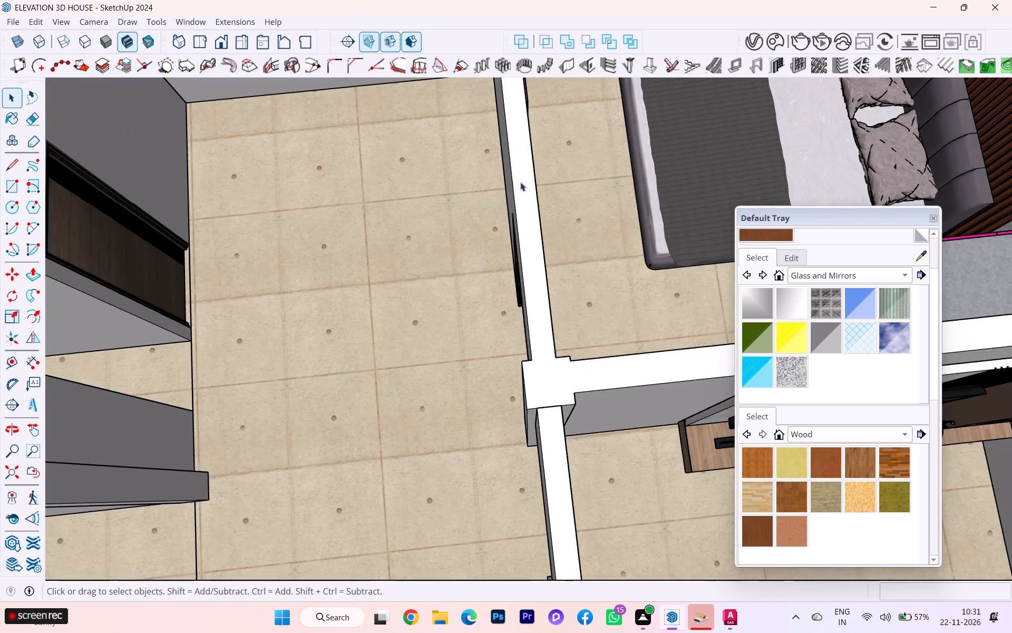
pyautogui.scroll(1, 525, 169)
pyautogui.scroll(-8, 525, 169)
pyautogui.scroll(1, 525, 169)
pyautogui.scroll(-12, 526, 168)
pyautogui.scroll(4, 580, 167)
pyautogui.scroll(-1, 580, 167)
pyautogui.scroll(5, 581, 167)
pyautogui.scroll(-1, 566, 196)
# Examine the hall, staircase, bedroom and TV room together from an angled view over the front of the house.
pyautogui.moveTo(549, 212); pyautogui.dragTo(416, 255, button='middle')
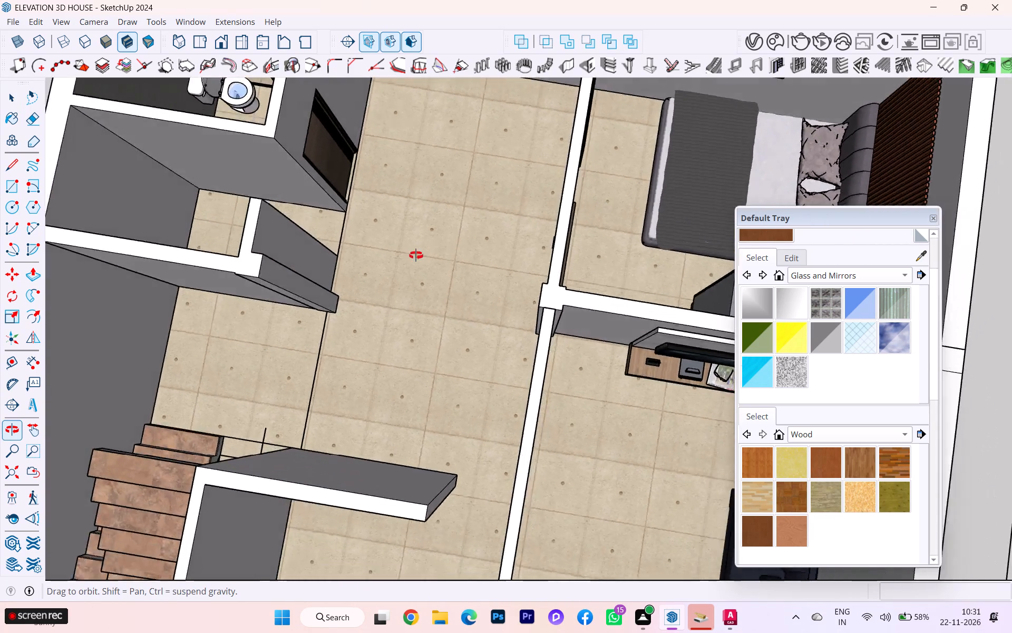
pyautogui.moveTo(416, 255); pyautogui.dragTo(371, 164, button='middle')
pyautogui.scroll(-3, 372, 164)
pyautogui.scroll(-2, 406, 202)
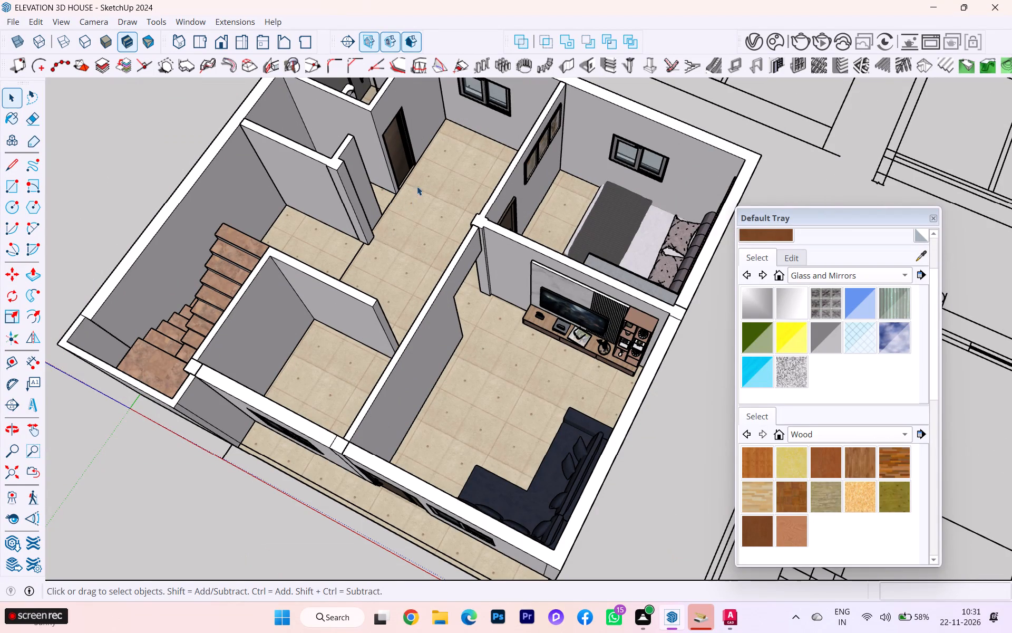
pyautogui.scroll(4, 425, 162)
pyautogui.scroll(-10, 427, 160)
pyautogui.moveTo(459, 183); pyautogui.dragTo(479, 136, button='middle')
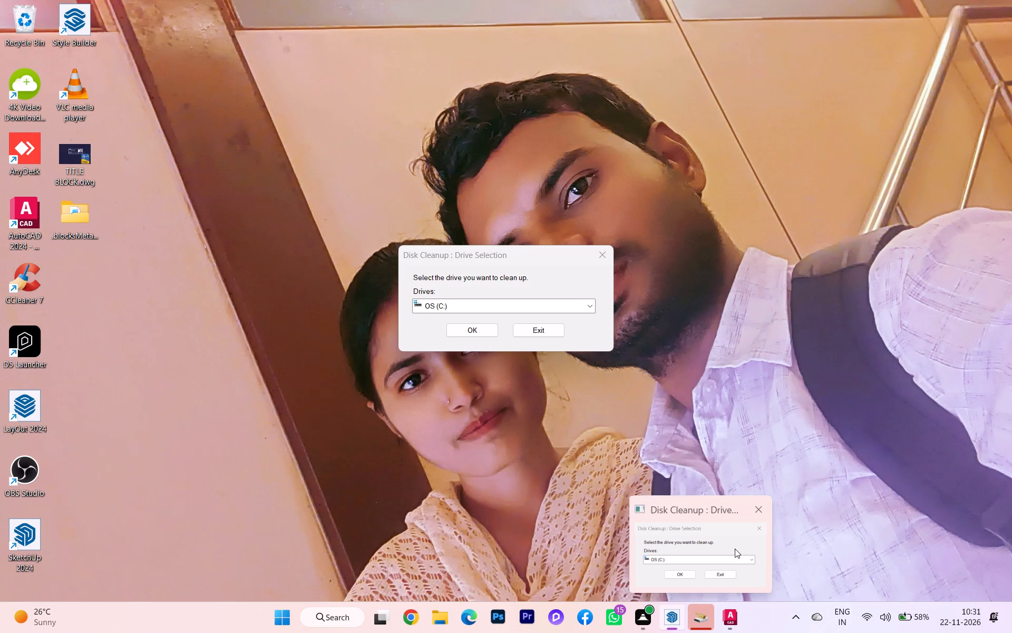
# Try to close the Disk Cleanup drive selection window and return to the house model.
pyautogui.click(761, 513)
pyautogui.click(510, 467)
# Examine the TV room and the front facade closely, looking over the front wall toward the TV unit.
pyautogui.scroll(2, 486, 442)
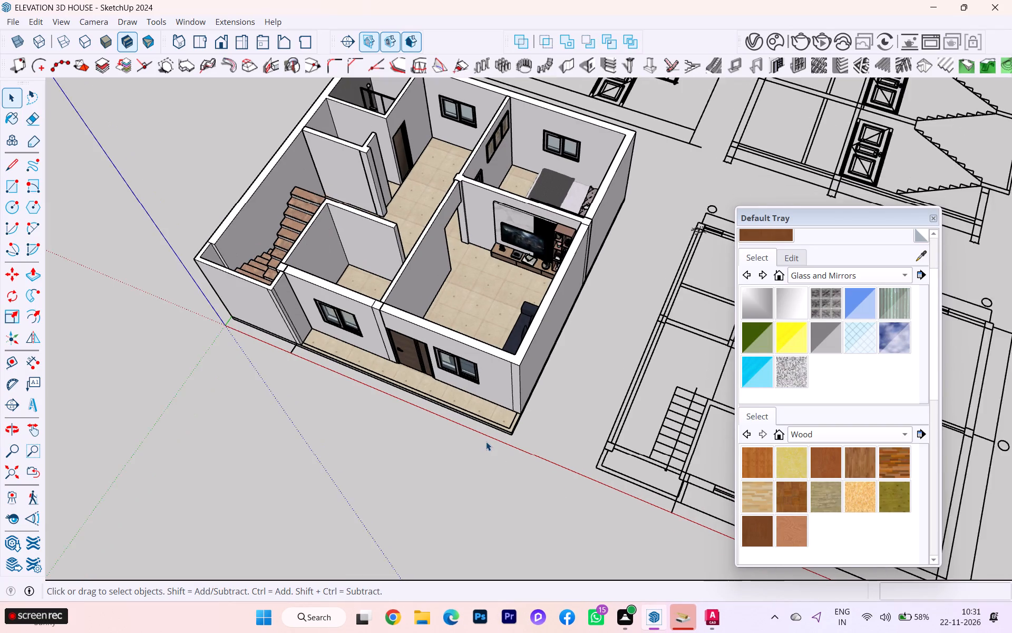
pyautogui.scroll(2, 461, 298)
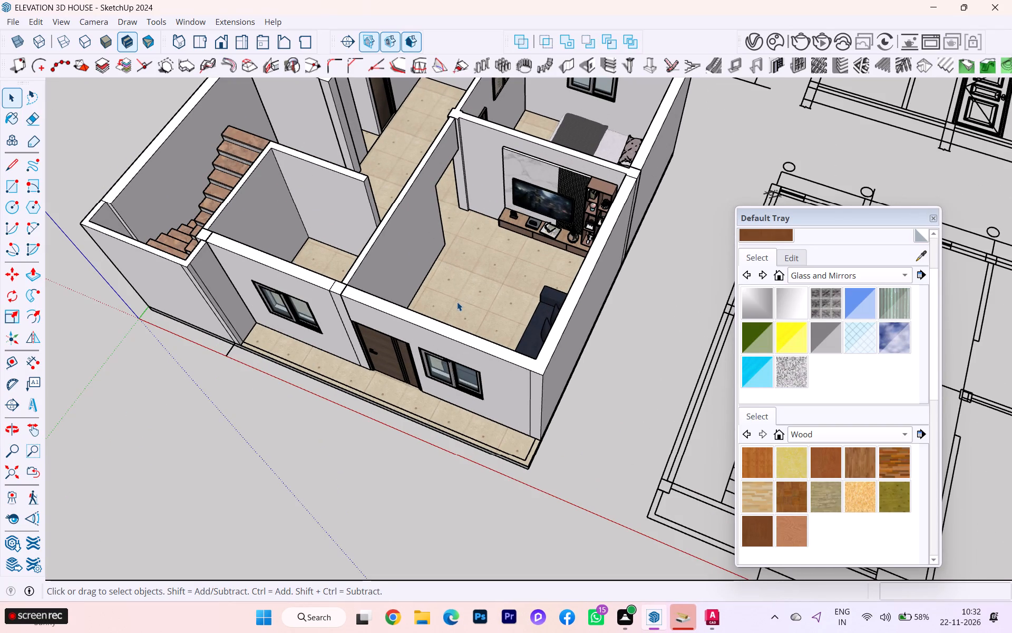
pyautogui.scroll(4, 458, 293)
pyautogui.scroll(-1, 460, 287)
pyautogui.scroll(1, 461, 284)
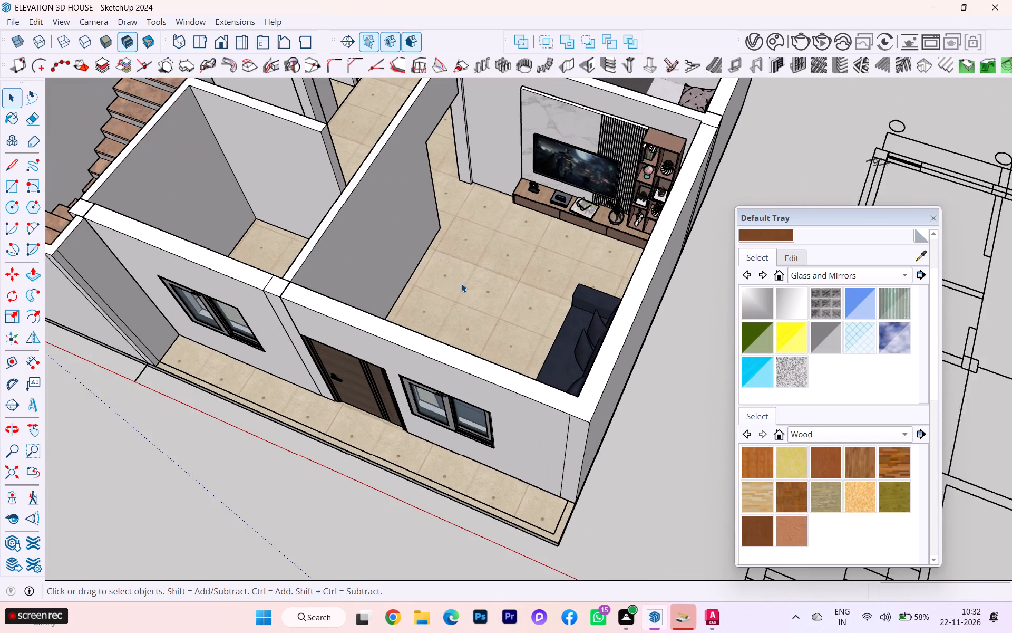
pyautogui.scroll(2, 537, 256)
pyautogui.scroll(-3, 565, 251)
pyautogui.scroll(1, 615, 271)
pyautogui.scroll(-2, 616, 271)
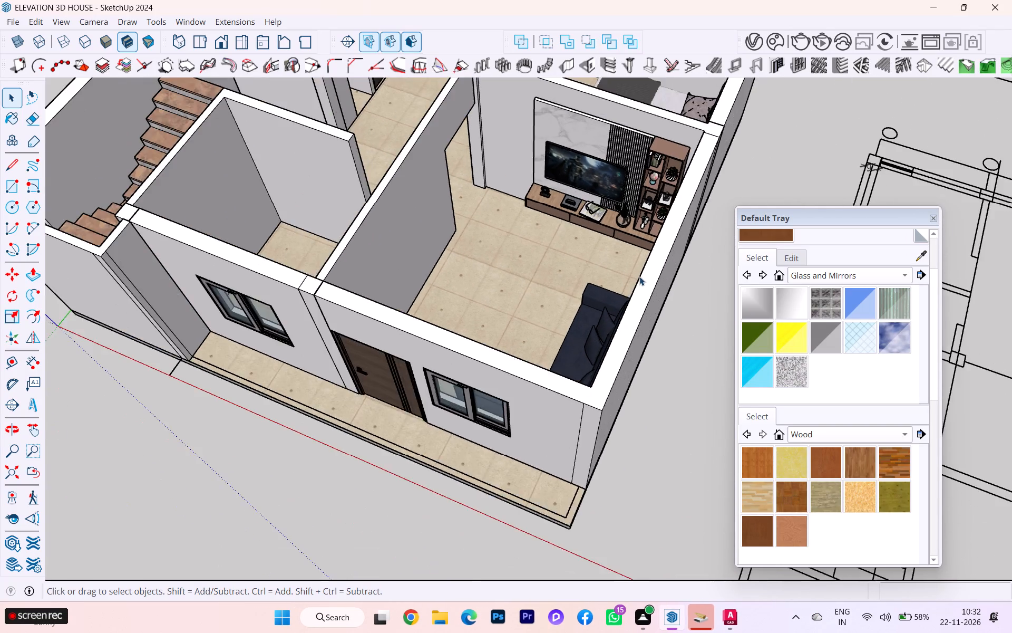
pyautogui.scroll(-1, 639, 276)
pyautogui.scroll(1, 639, 277)
pyautogui.scroll(-10, 639, 277)
pyautogui.scroll(1, 295, 402)
pyautogui.scroll(-3, 295, 402)
# Examine the sofa, wardrobe, hall and staircase arrangement from above and from the rear of the house.
pyautogui.moveTo(551, 272); pyautogui.dragTo(104, 469, button='middle')
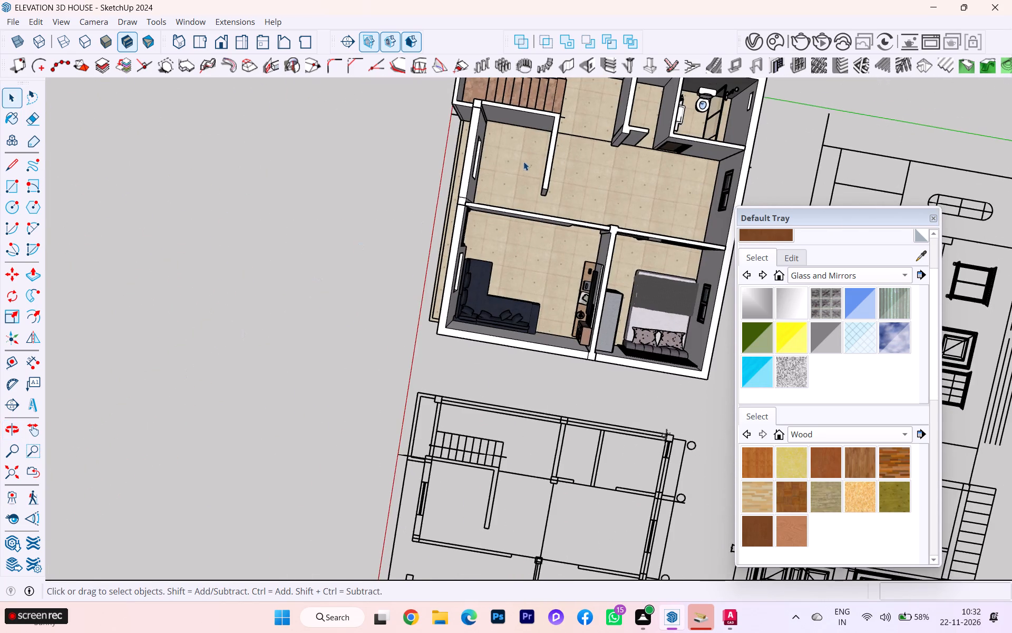
pyautogui.scroll(5, 526, 159)
pyautogui.scroll(-1, 542, 123)
pyautogui.scroll(3, 542, 123)
pyautogui.moveTo(548, 91); pyautogui.dragTo(482, 0, button='middle')
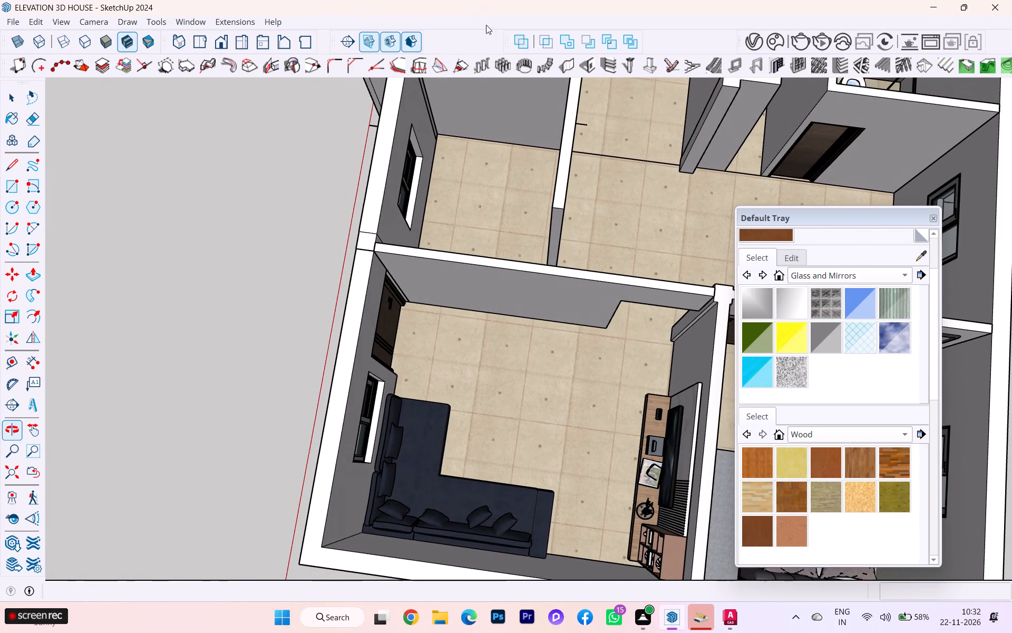
pyautogui.scroll(1, 487, 36)
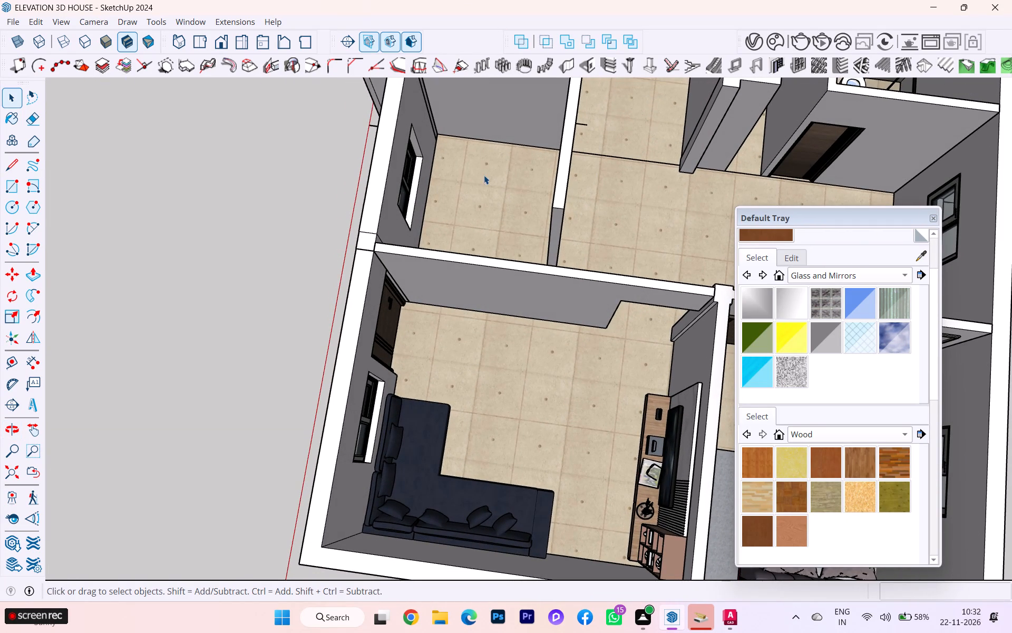
pyautogui.scroll(-6, 482, 179)
pyautogui.scroll(-5, 451, 362)
pyautogui.moveTo(513, 231); pyautogui.dragTo(167, 108, button='middle')
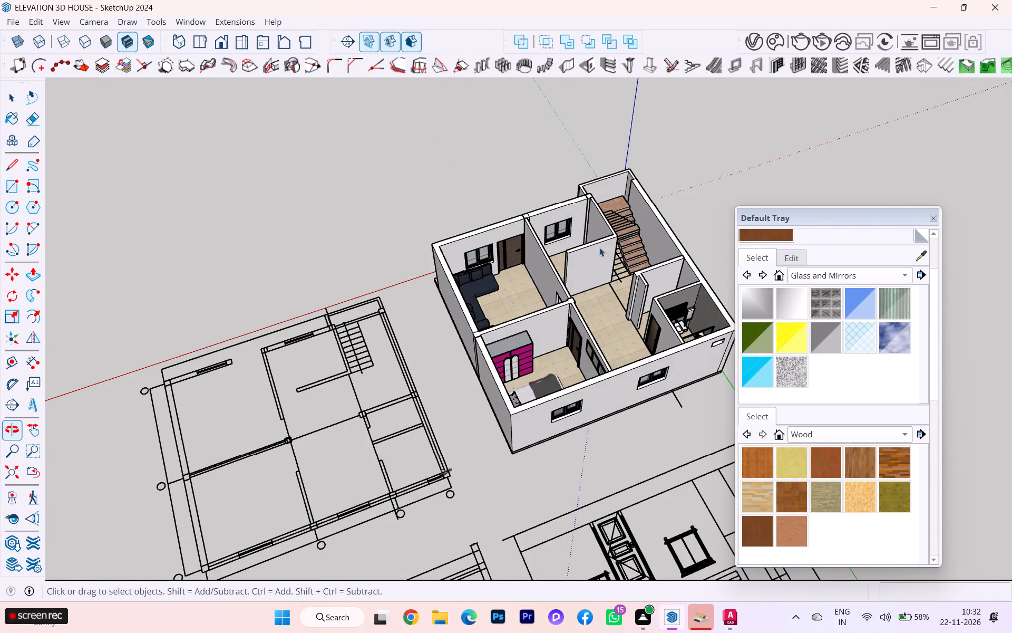
pyautogui.scroll(9, 621, 256)
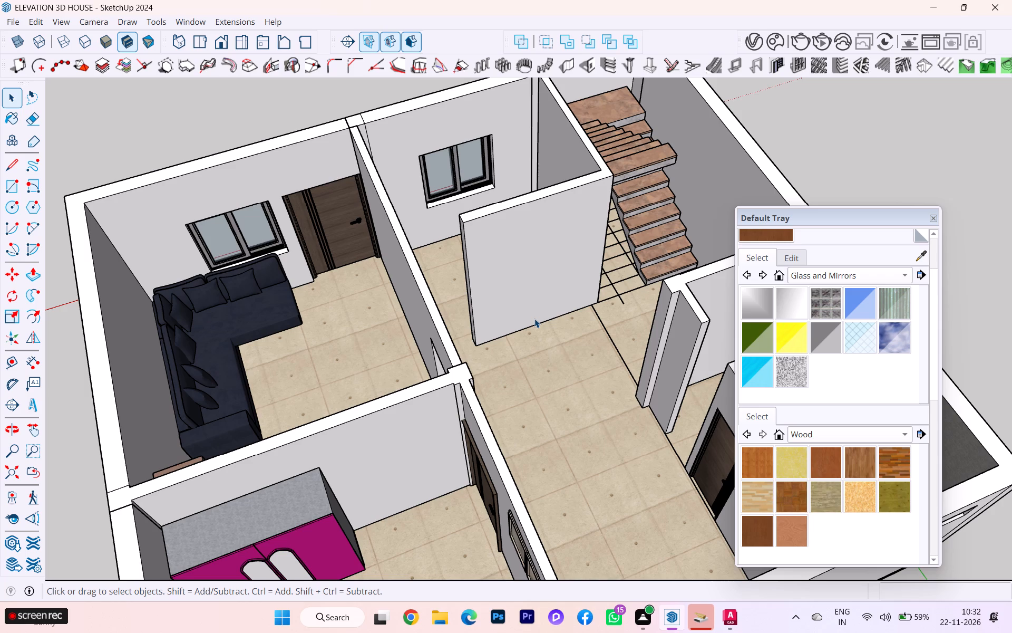
pyautogui.scroll(-2, 631, 479)
pyautogui.scroll(-2, 463, 394)
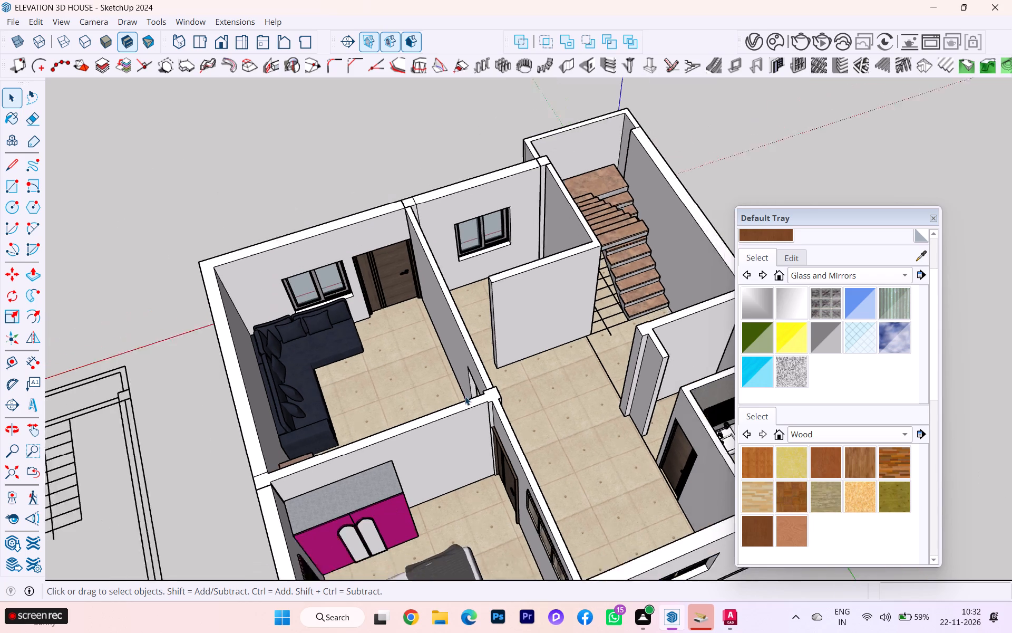
pyautogui.moveTo(462, 398); pyautogui.dragTo(328, 285, button='middle')
pyautogui.scroll(-1, 531, 357)
pyautogui.scroll(2, 583, 240)
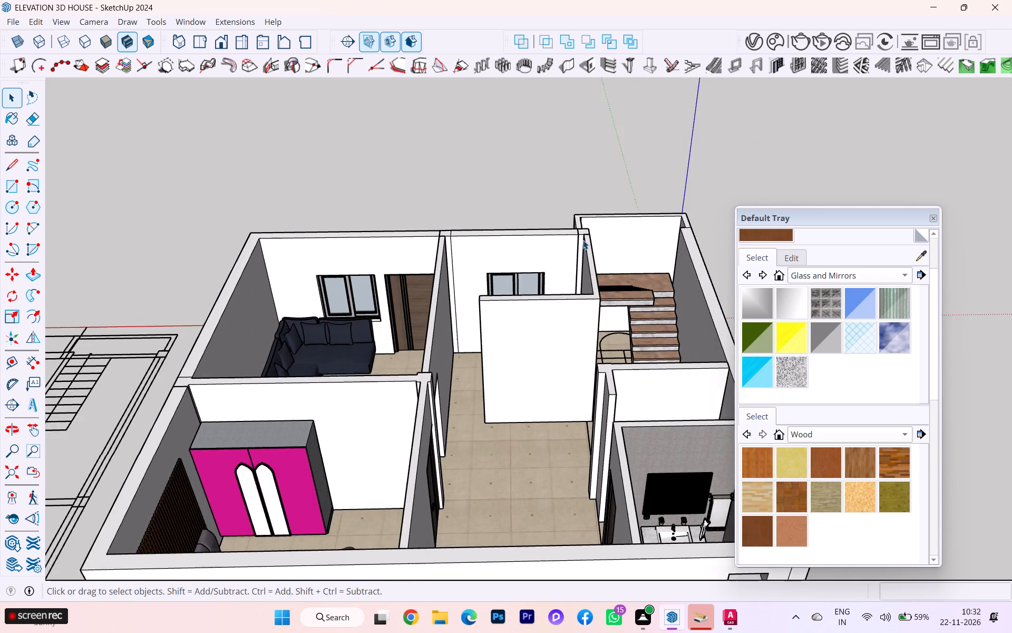
pyautogui.scroll(1, 583, 240)
pyautogui.scroll(-2, 583, 240)
pyautogui.scroll(1, 583, 240)
pyautogui.scroll(1, 525, 299)
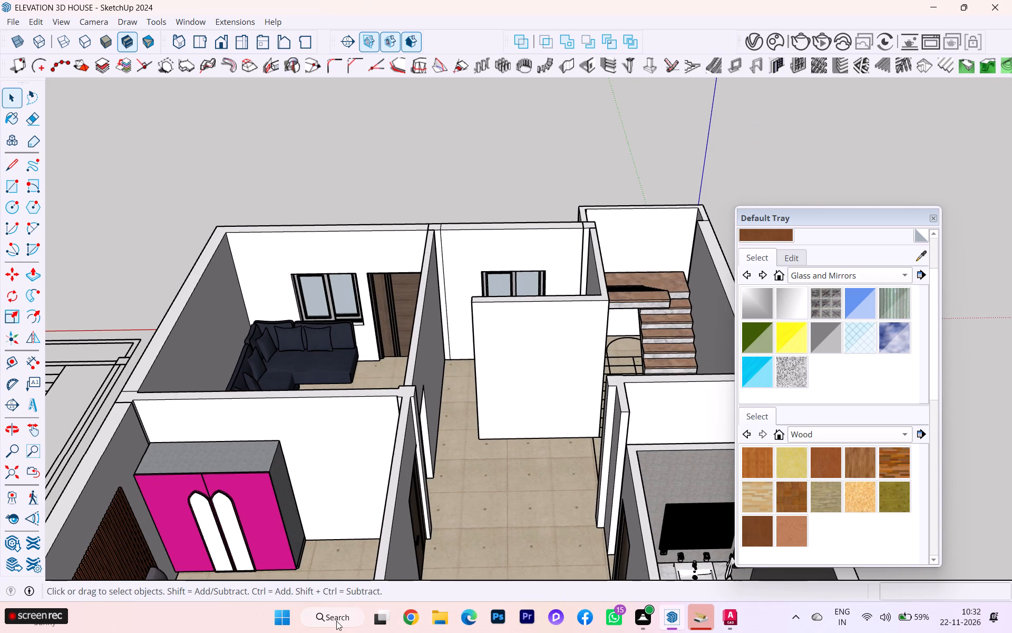
# Switch to File Explorer and open the image Gallery.
pyautogui.click(336, 621)
pyautogui.click(446, 620)
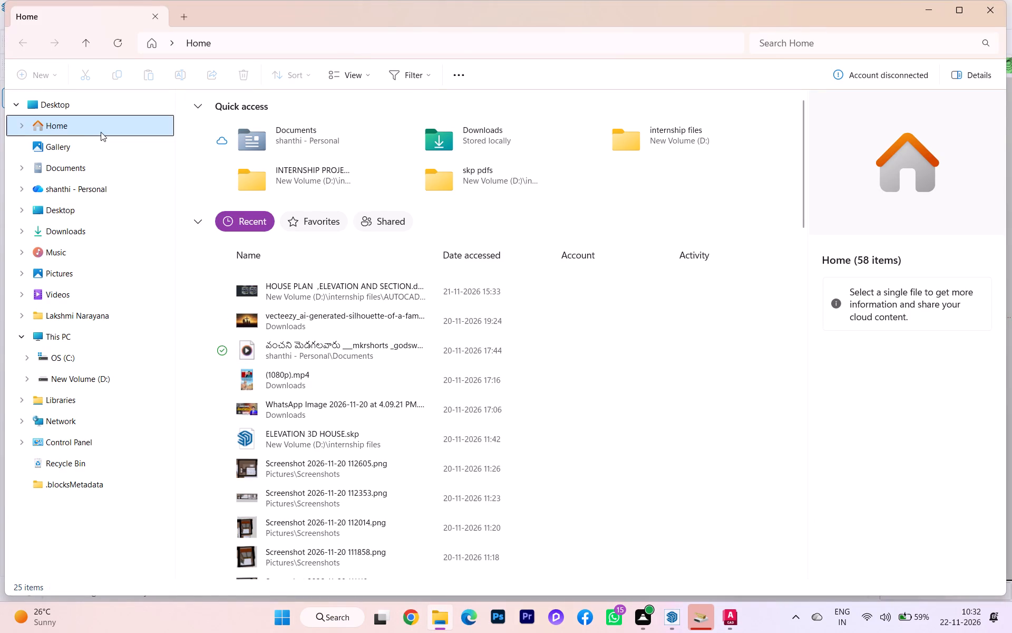
pyautogui.click(92, 147)
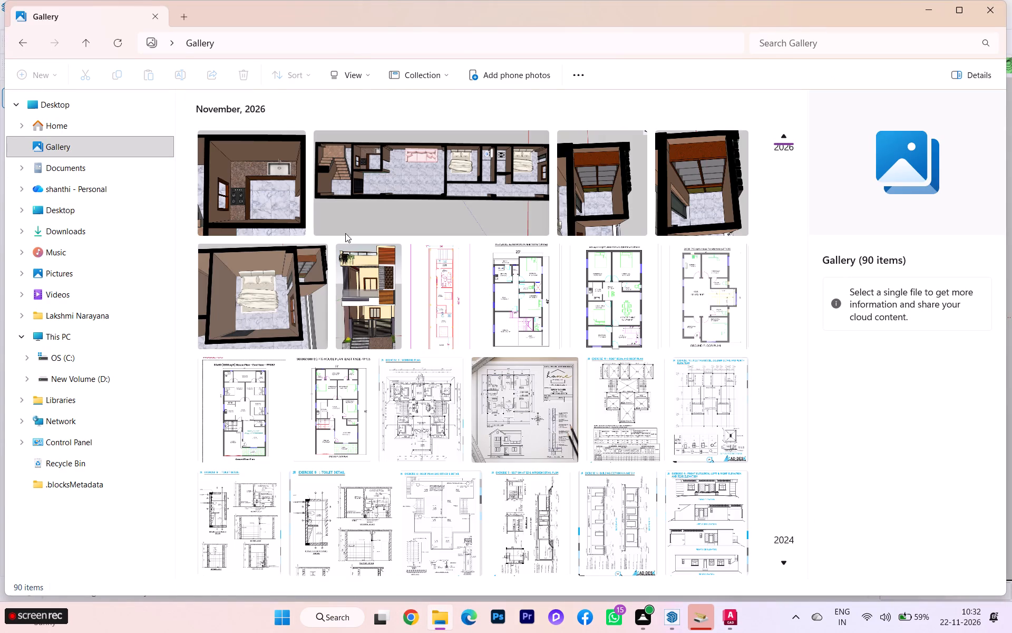
# Look through the November and October 2026 Gallery images of floor plans, elevations, and bedroom, kitchen, bath and TV unit concepts.
pyautogui.scroll(-7, 533, 270)
pyautogui.scroll(-2, 571, 322)
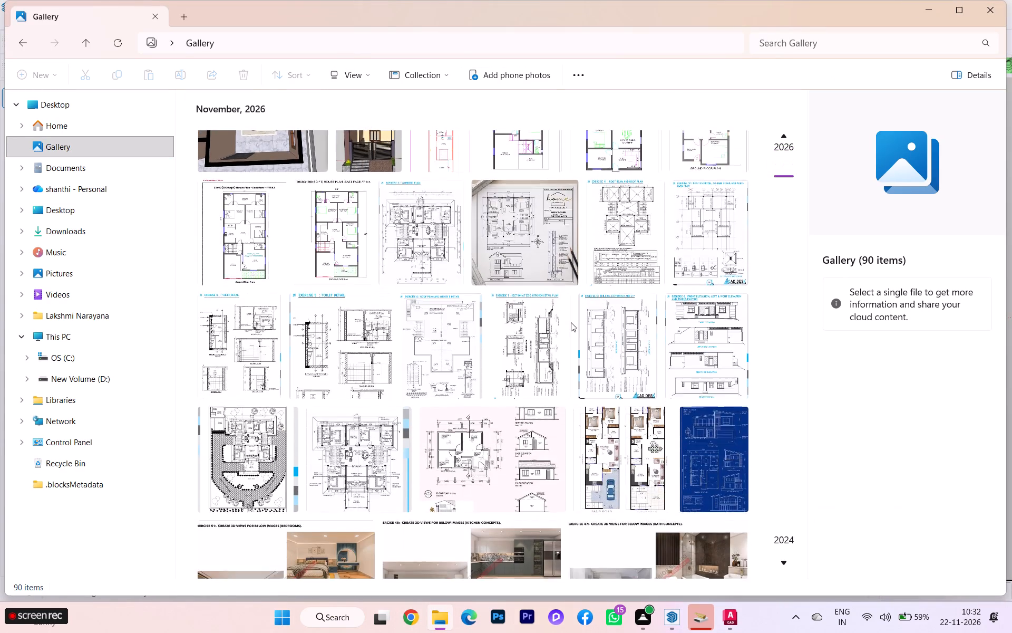
pyautogui.scroll(2, 571, 322)
pyautogui.scroll(-6, 571, 322)
pyautogui.scroll(3, 571, 326)
pyautogui.scroll(-1, 560, 350)
pyautogui.scroll(1, 560, 350)
pyautogui.scroll(-3, 560, 350)
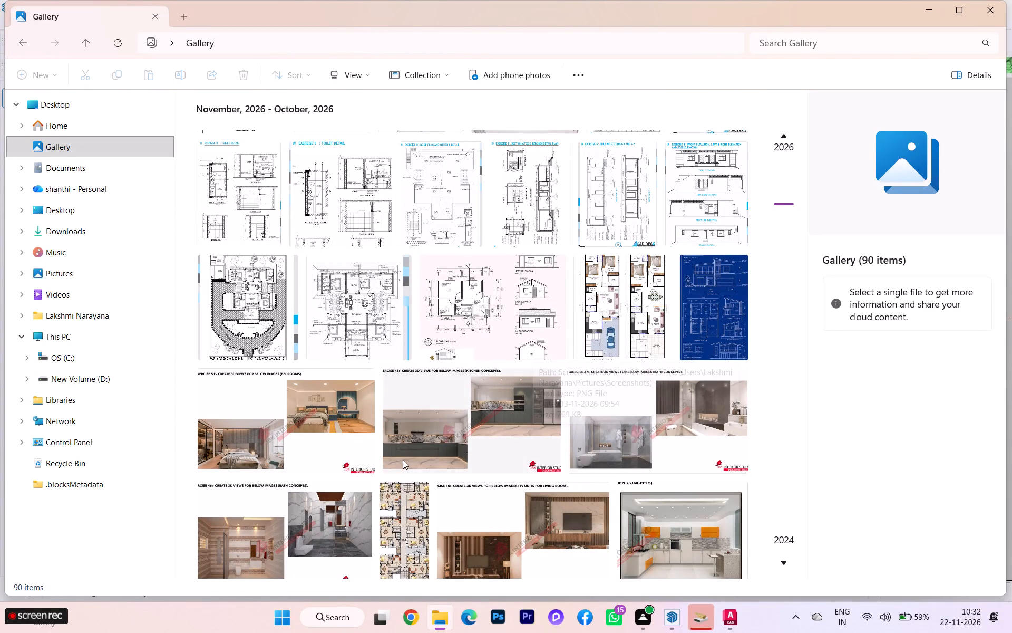
pyautogui.scroll(-4, 415, 466)
pyautogui.scroll(2, 463, 476)
pyautogui.scroll(-3, 502, 446)
pyautogui.scroll(-1, 415, 463)
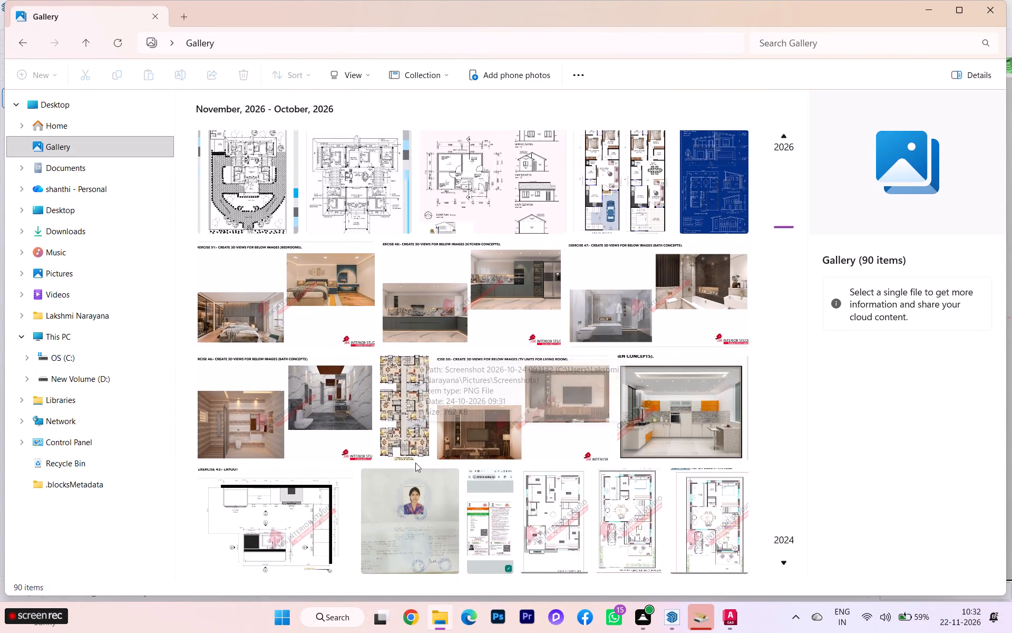
pyautogui.scroll(-1, 415, 463)
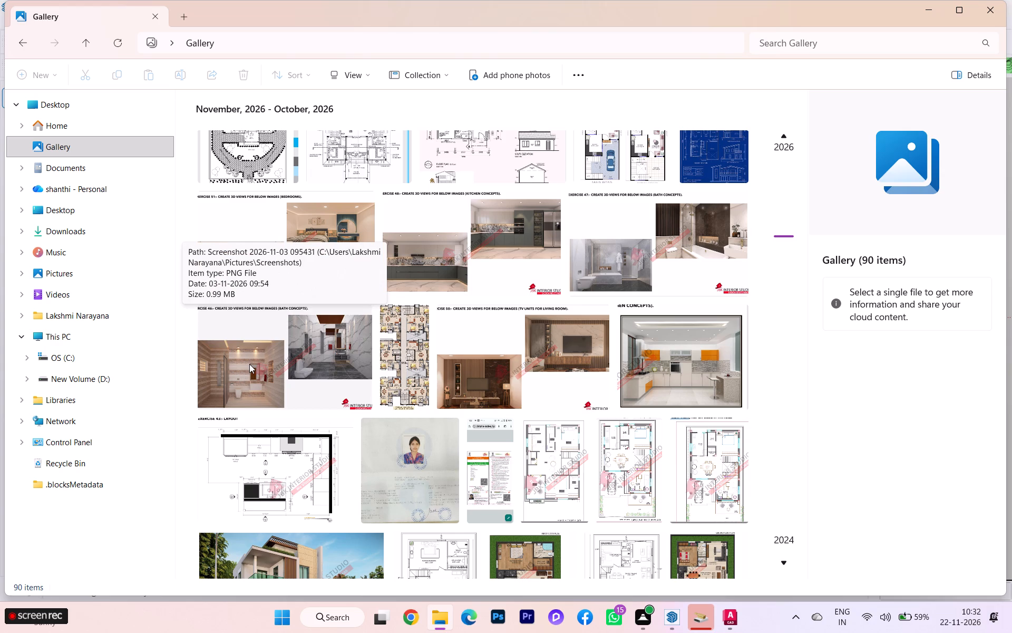
pyautogui.scroll(-1, 385, 364)
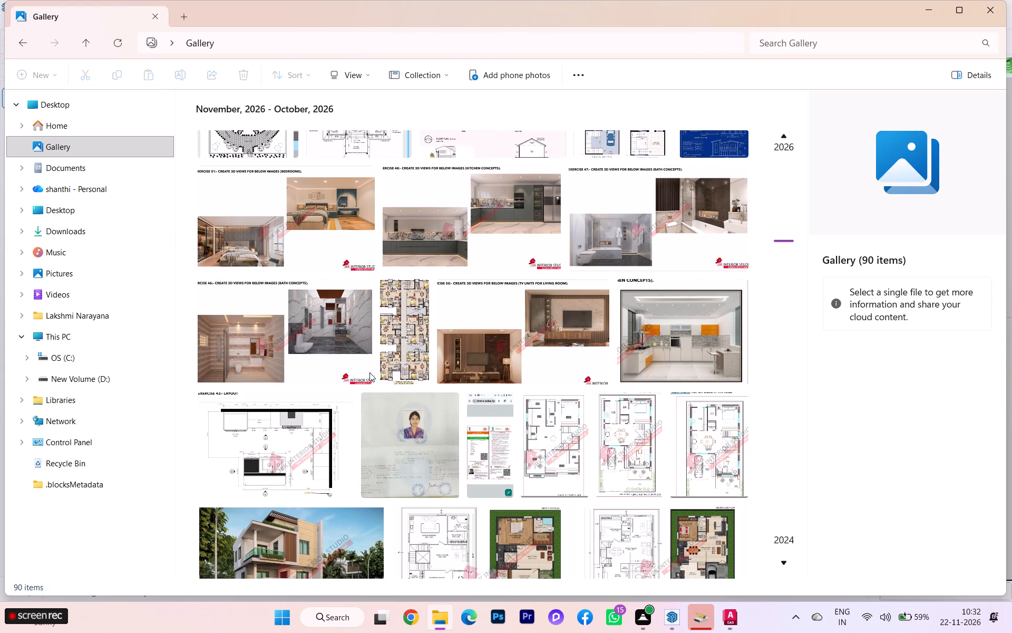
pyautogui.scroll(-2, 374, 369)
pyautogui.scroll(1, 374, 369)
pyautogui.scroll(-3, 374, 369)
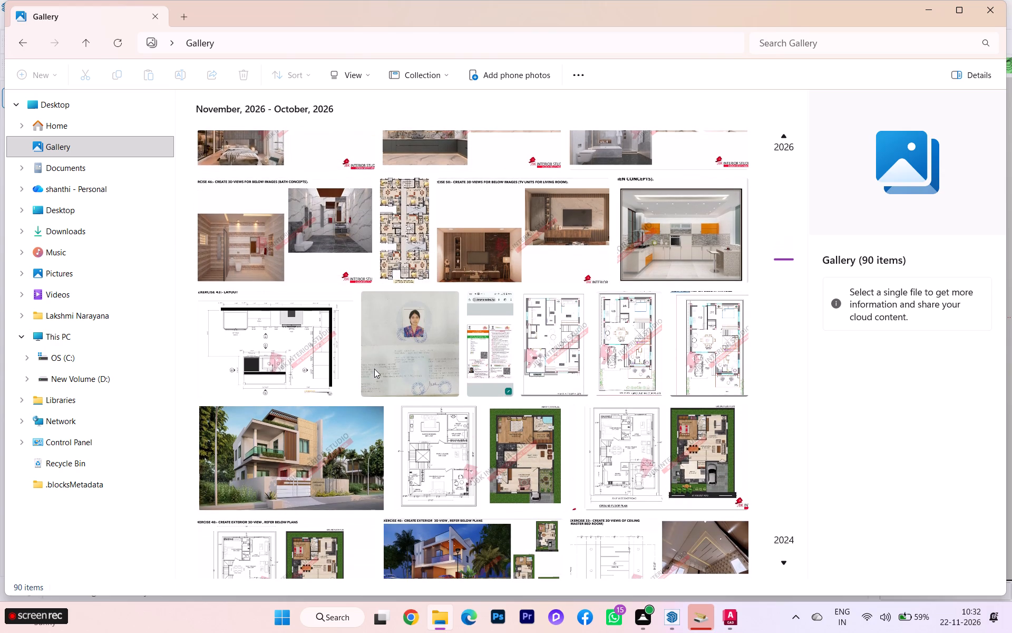
pyautogui.scroll(-1, 395, 363)
pyautogui.scroll(1, 395, 363)
pyautogui.scroll(-1, 399, 365)
pyautogui.scroll(4, 526, 472)
pyautogui.scroll(-2, 530, 494)
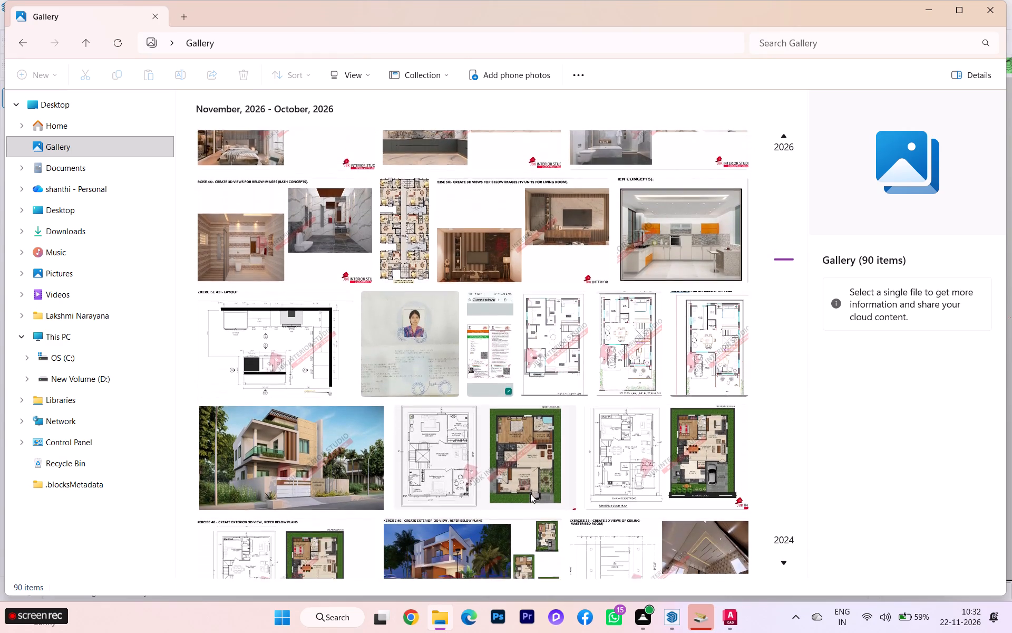
pyautogui.scroll(3, 532, 493)
pyautogui.scroll(-4, 534, 493)
pyautogui.scroll(1, 542, 479)
pyautogui.scroll(-1, 542, 479)
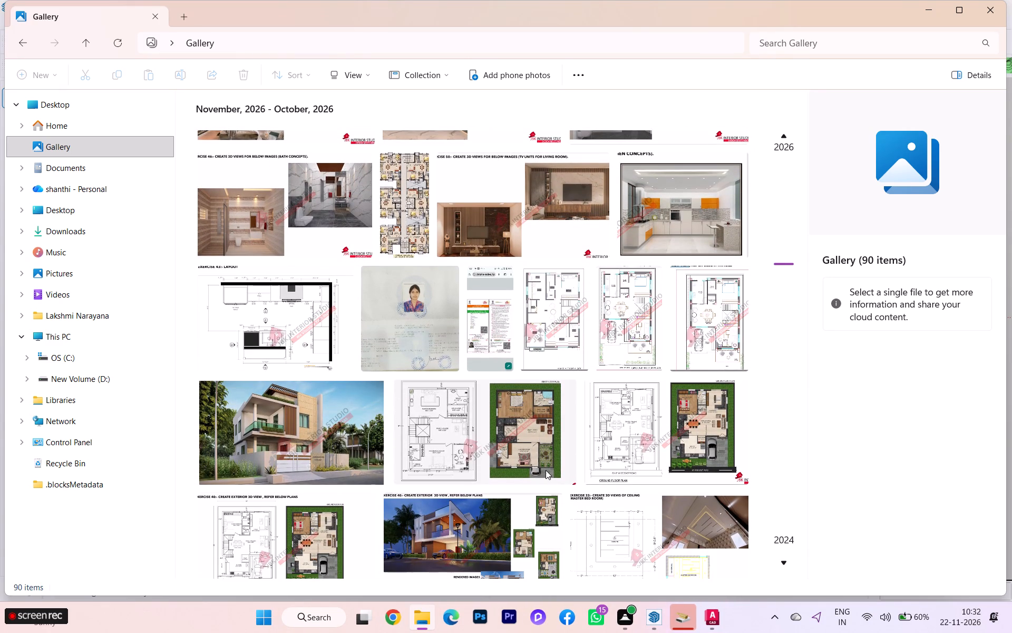
pyautogui.scroll(-3, 546, 470)
pyautogui.scroll(1, 546, 470)
pyautogui.scroll(-3, 546, 470)
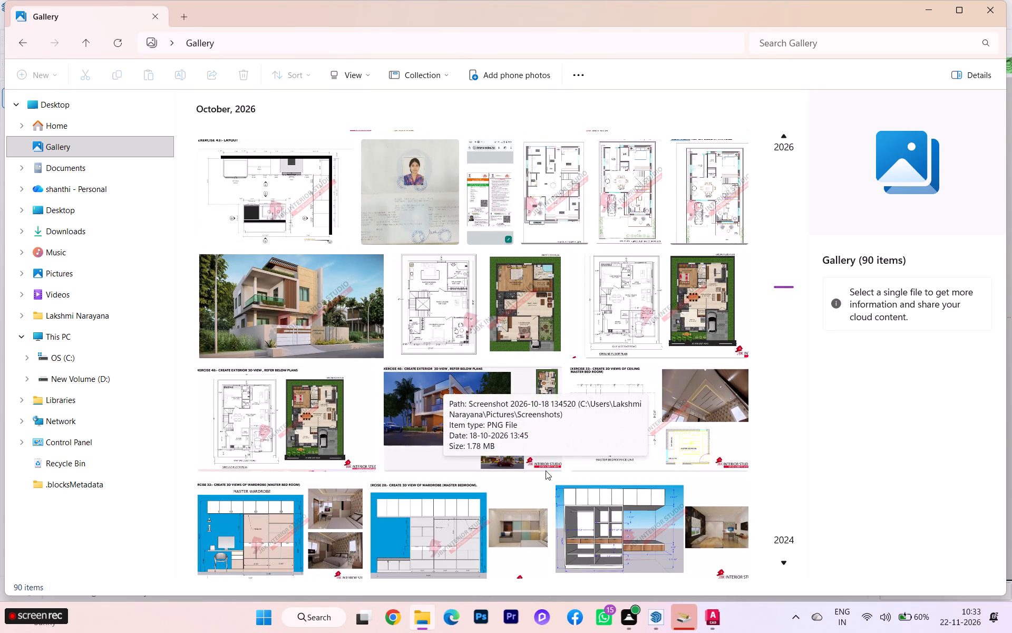
# Look through the older Gallery images back to August 2026, including wardrobe views, staircase details, plans and interior pictures.
pyautogui.scroll(-13, 546, 471)
pyautogui.scroll(1, 546, 467)
pyautogui.scroll(-2, 546, 465)
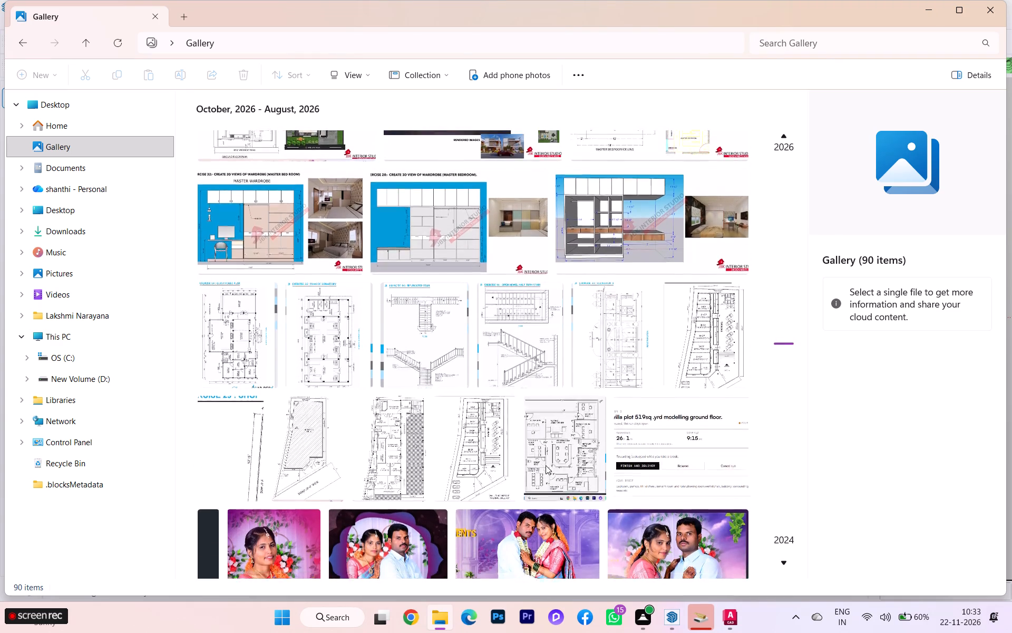
pyautogui.scroll(-5, 546, 465)
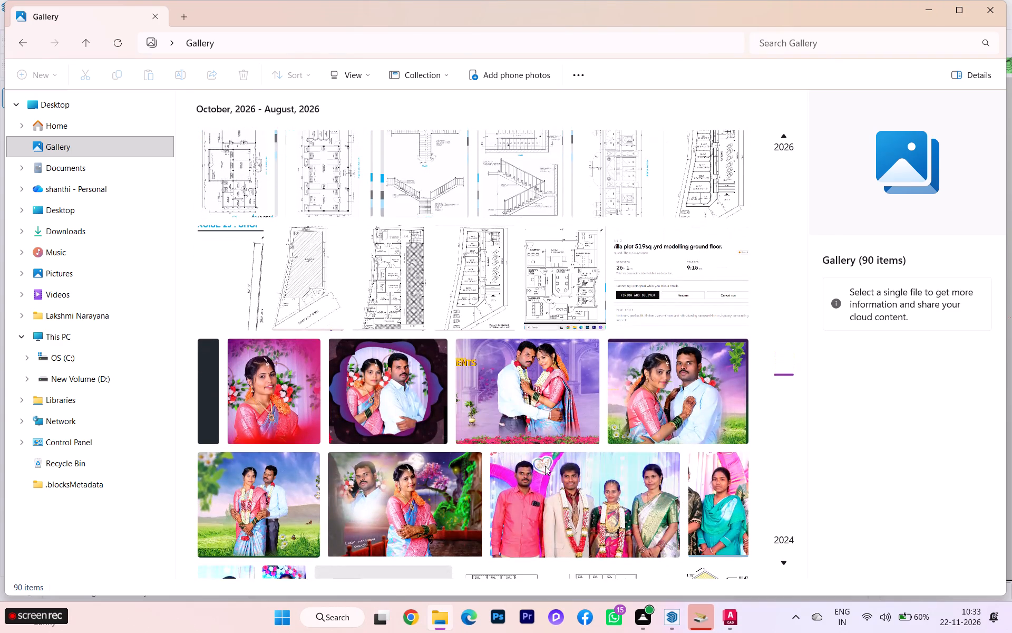
pyautogui.scroll(-2, 545, 466)
pyautogui.scroll(1, 545, 466)
pyautogui.scroll(-9, 545, 466)
pyautogui.scroll(1, 562, 474)
pyautogui.scroll(-5, 565, 481)
pyautogui.scroll(-1, 662, 504)
pyautogui.scroll(3, 664, 506)
pyautogui.scroll(-1, 666, 509)
pyautogui.scroll(1, 667, 510)
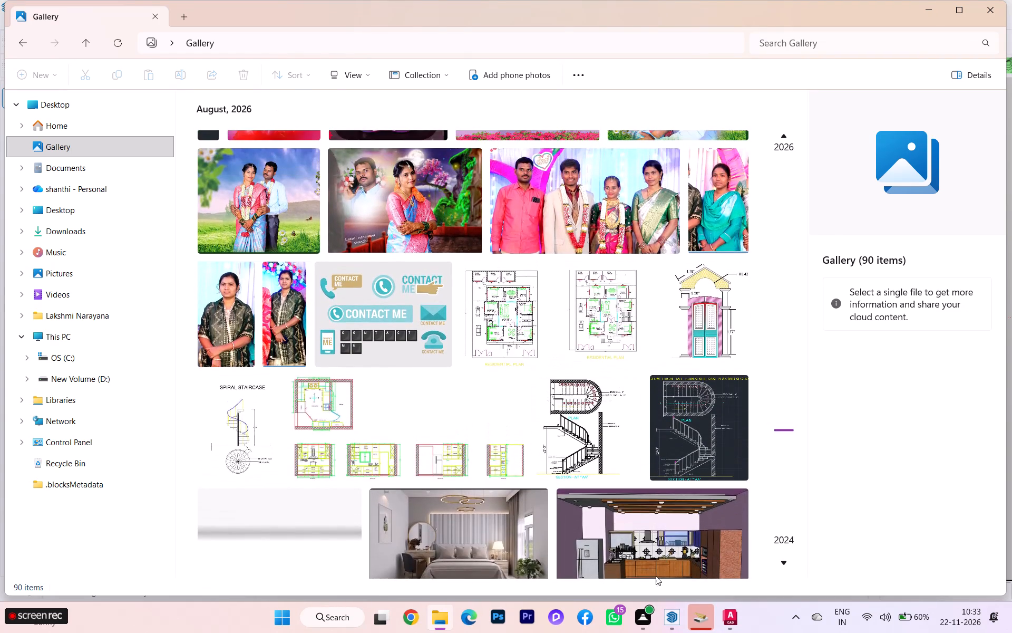
# Look back through the Gallery from the August 2026 images to the kitchen, bath and living room TV unit concepts.
pyautogui.scroll(9, 568, 409)
pyautogui.scroll(-4, 600, 372)
pyautogui.scroll(3, 604, 370)
pyautogui.scroll(-1, 605, 251)
pyautogui.scroll(1, 602, 248)
pyautogui.scroll(-3, 602, 247)
pyautogui.scroll(7, 602, 247)
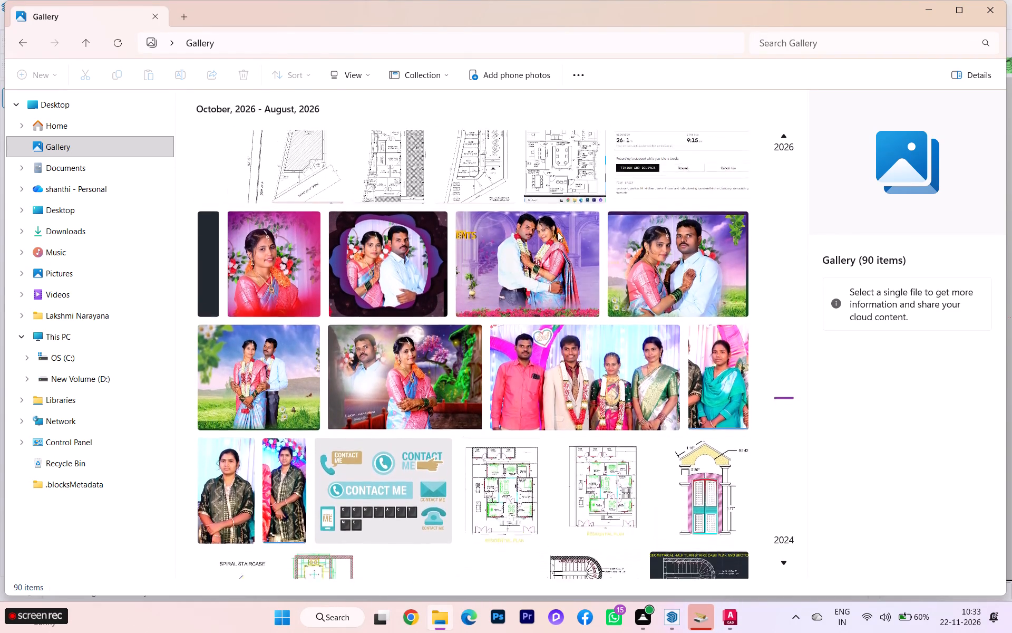
pyautogui.scroll(4, 558, 232)
pyautogui.scroll(-1, 527, 195)
pyautogui.scroll(1, 527, 195)
pyautogui.scroll(-1, 436, 158)
pyautogui.scroll(2, 436, 158)
pyautogui.scroll(-6, 436, 158)
pyautogui.scroll(8, 436, 158)
pyautogui.scroll(8, 493, 167)
pyautogui.scroll(-1, 518, 176)
pyautogui.scroll(2, 518, 176)
pyautogui.scroll(-1, 518, 176)
pyautogui.scroll(7, 518, 176)
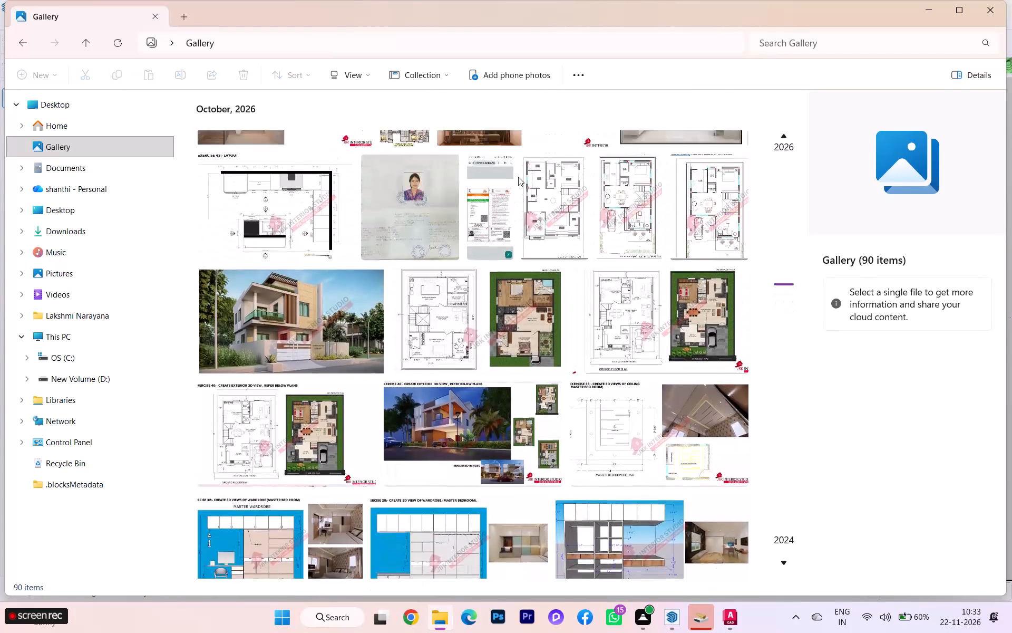
pyautogui.scroll(-7, 525, 203)
pyautogui.scroll(2, 501, 158)
pyautogui.scroll(-4, 500, 157)
pyautogui.scroll(12, 500, 157)
pyautogui.scroll(-3, 498, 160)
pyautogui.scroll(3, 498, 160)
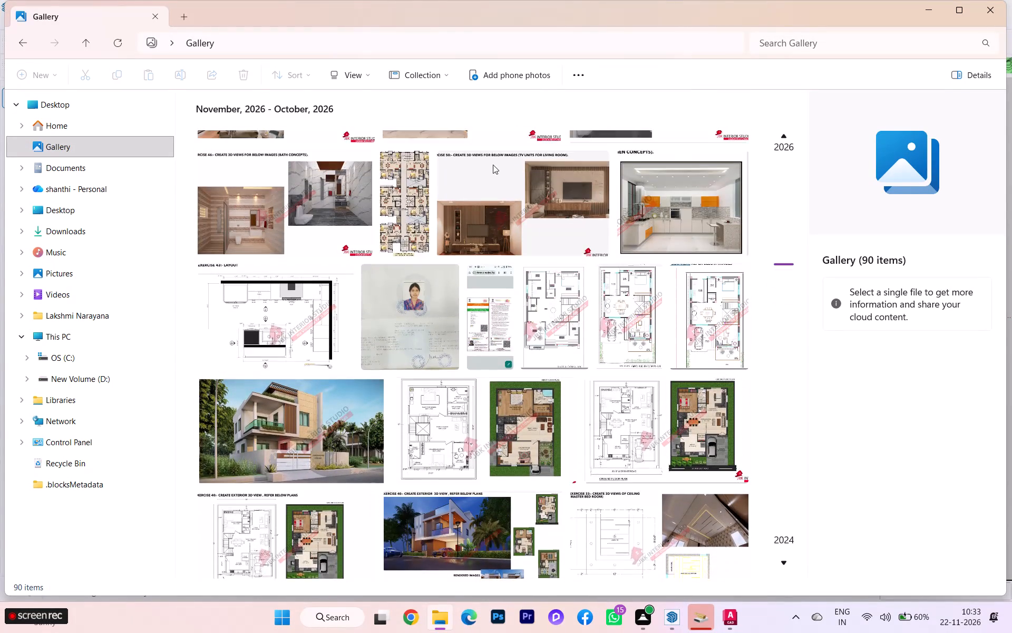
pyautogui.scroll(4, 493, 165)
pyautogui.scroll(-4, 493, 165)
pyautogui.scroll(4, 493, 165)
pyautogui.scroll(-1, 493, 165)
pyautogui.scroll(4, 493, 165)
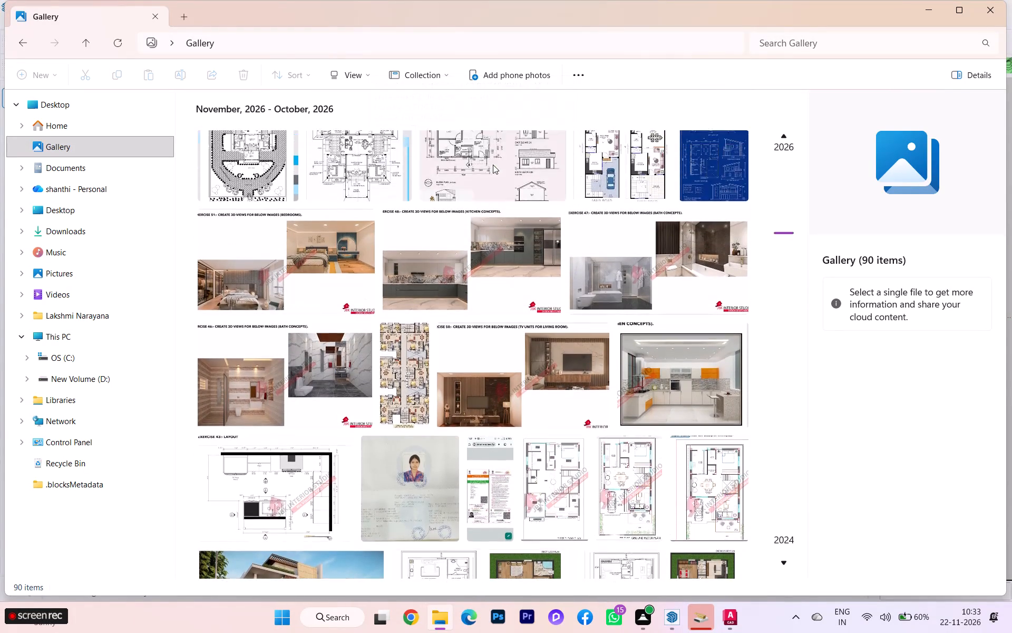
pyautogui.scroll(2, 556, 261)
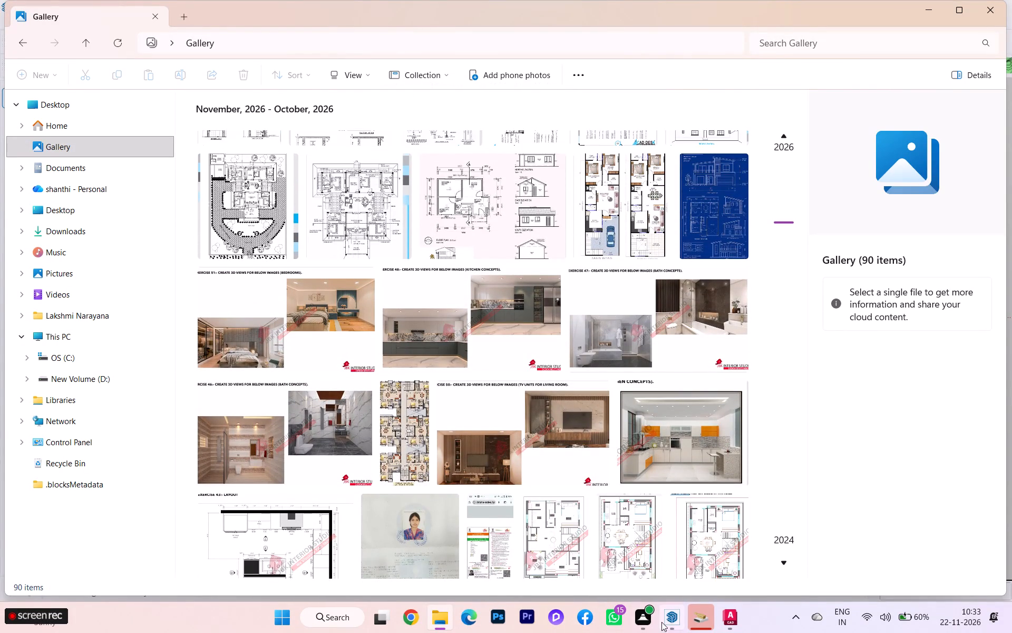
# Switch back to the ELEVATION 3D HOUSE model in SketchUp.
pyautogui.click(667, 621)
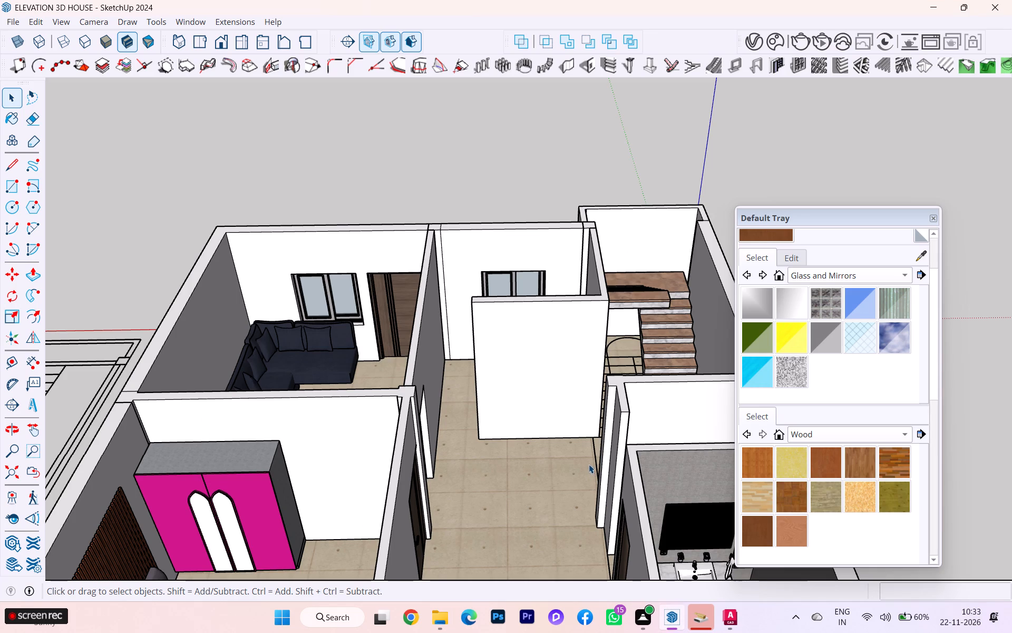
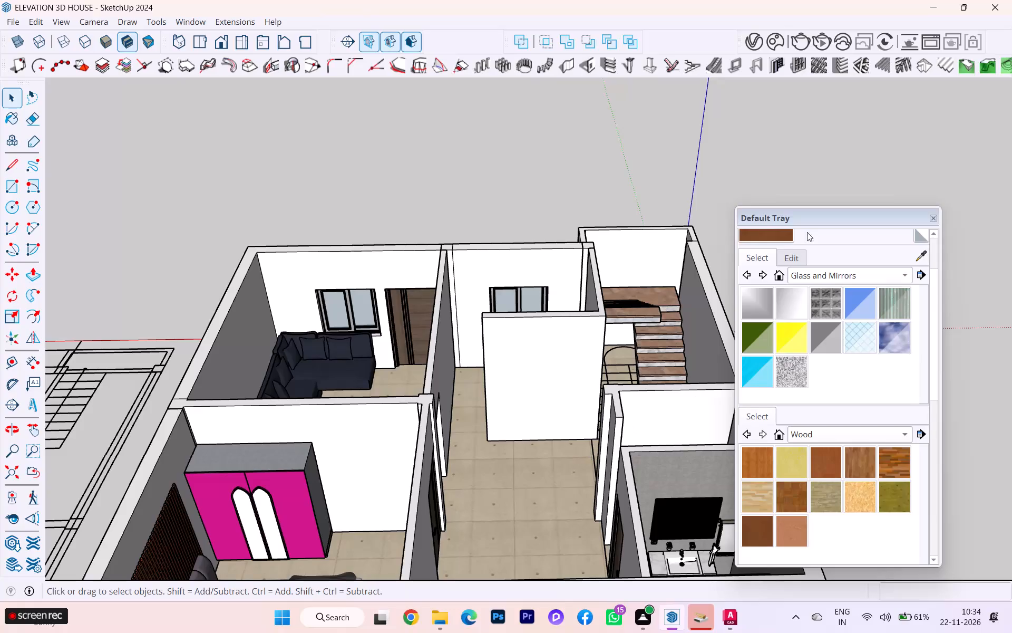
# Examine the windowed room beside the staircase from above, including its floor, walls and short partition.
pyautogui.scroll(4, 615, 337)
pyautogui.scroll(3, 526, 258)
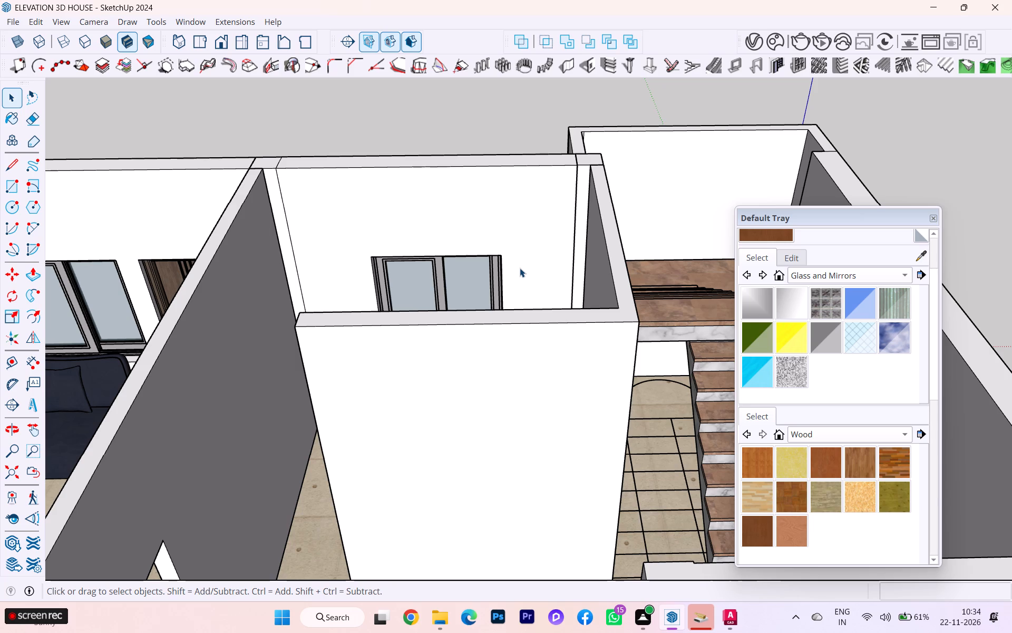
pyautogui.scroll(1, 520, 268)
pyautogui.scroll(-4, 520, 268)
pyautogui.scroll(1, 520, 268)
pyautogui.scroll(-1, 520, 268)
pyautogui.moveTo(542, 302); pyautogui.dragTo(593, 392, button='middle')
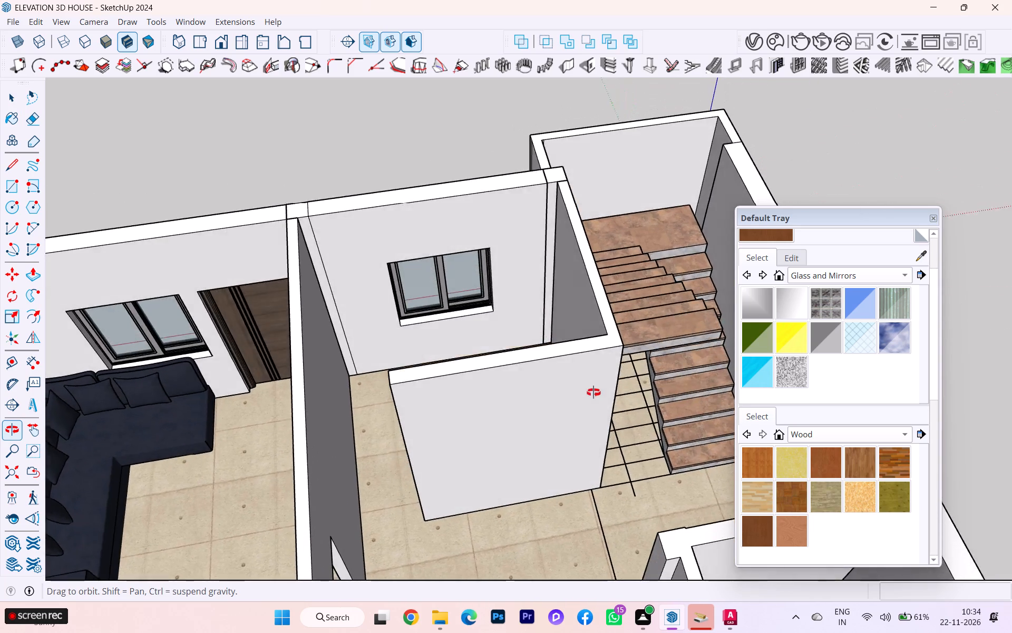
pyautogui.moveTo(593, 392); pyautogui.dragTo(680, 434, button='middle')
pyautogui.scroll(-2, 673, 424)
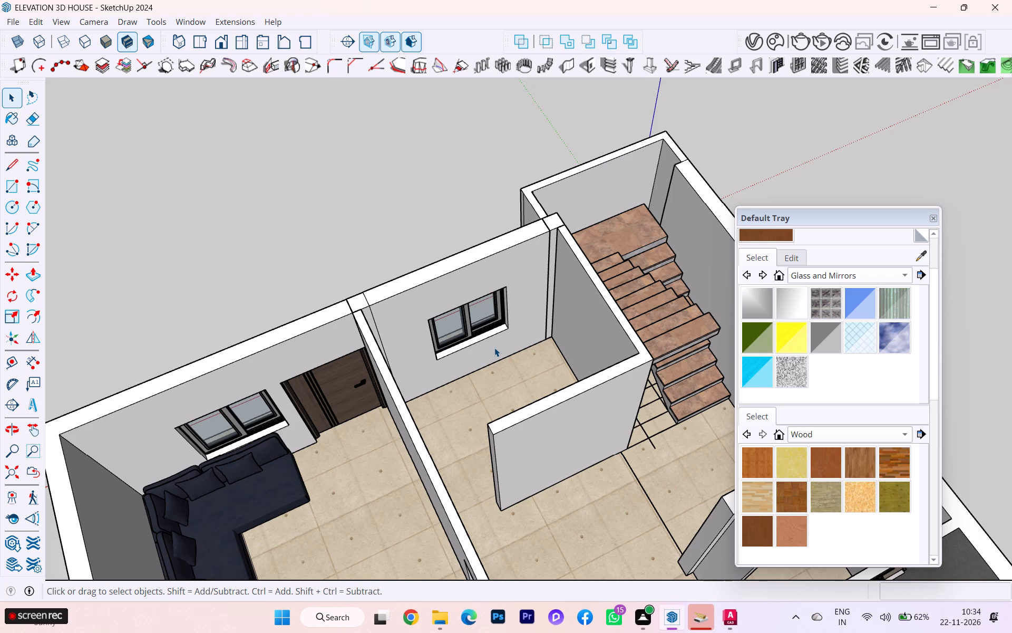
pyautogui.scroll(5, 519, 288)
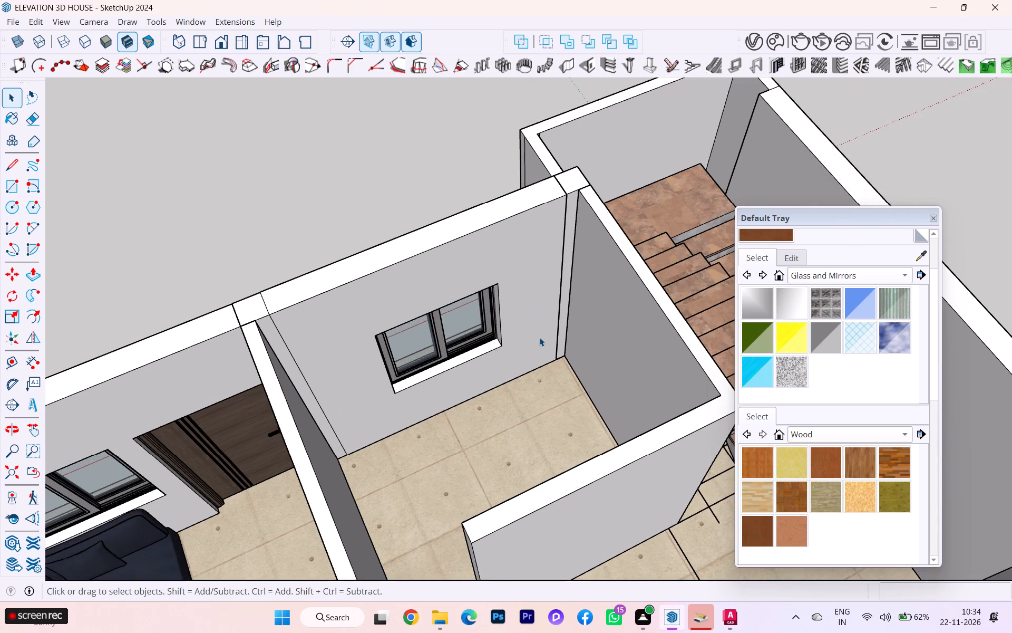
pyautogui.scroll(1, 540, 338)
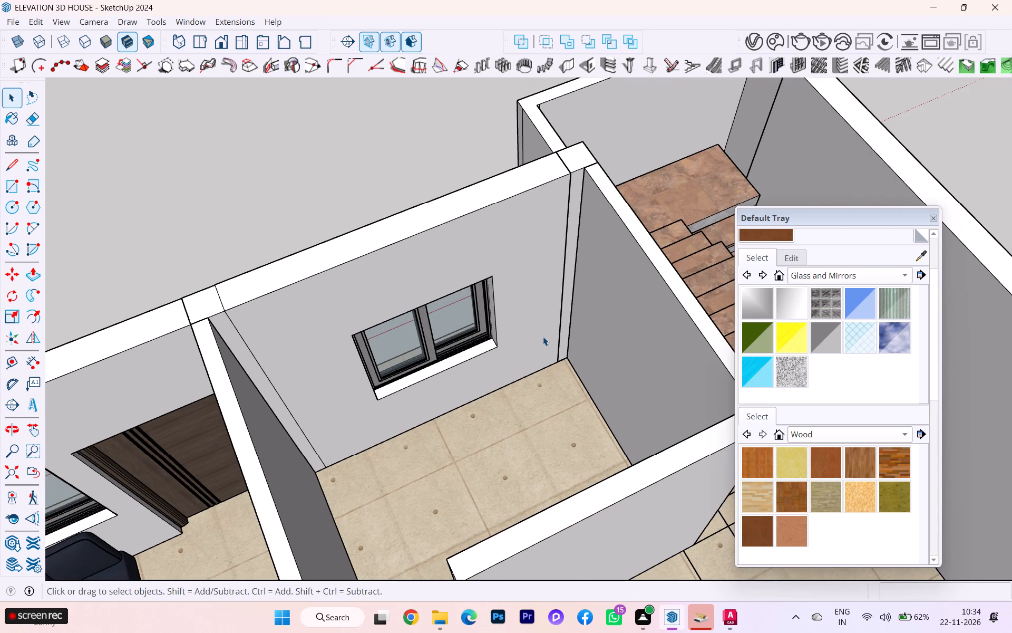
pyautogui.scroll(-1, 543, 337)
pyautogui.scroll(2, 543, 337)
pyautogui.scroll(-1, 543, 337)
pyautogui.moveTo(543, 337); pyautogui.dragTo(365, 405, button='middle')
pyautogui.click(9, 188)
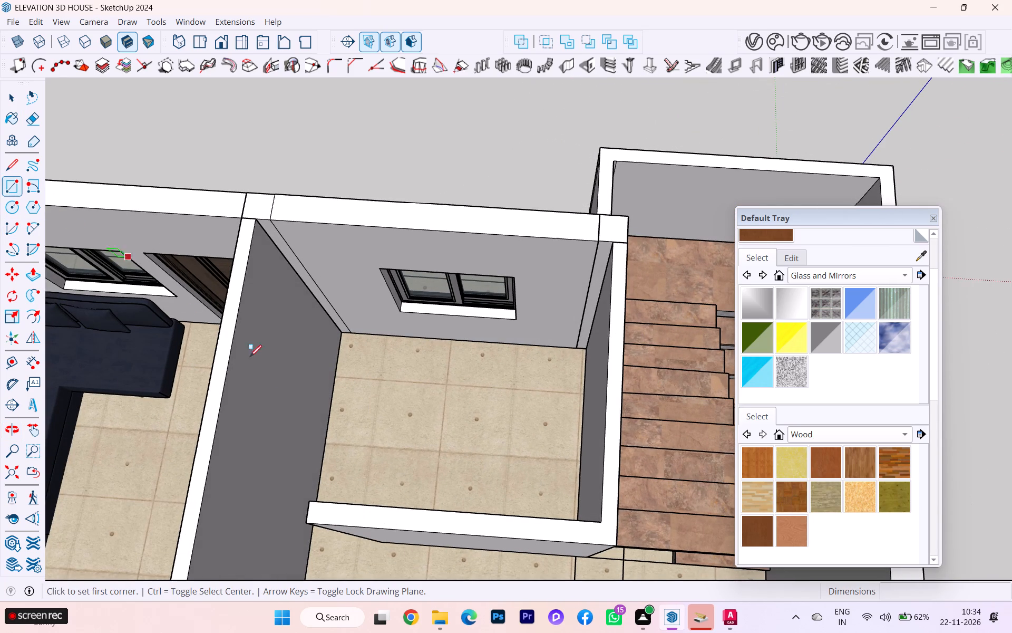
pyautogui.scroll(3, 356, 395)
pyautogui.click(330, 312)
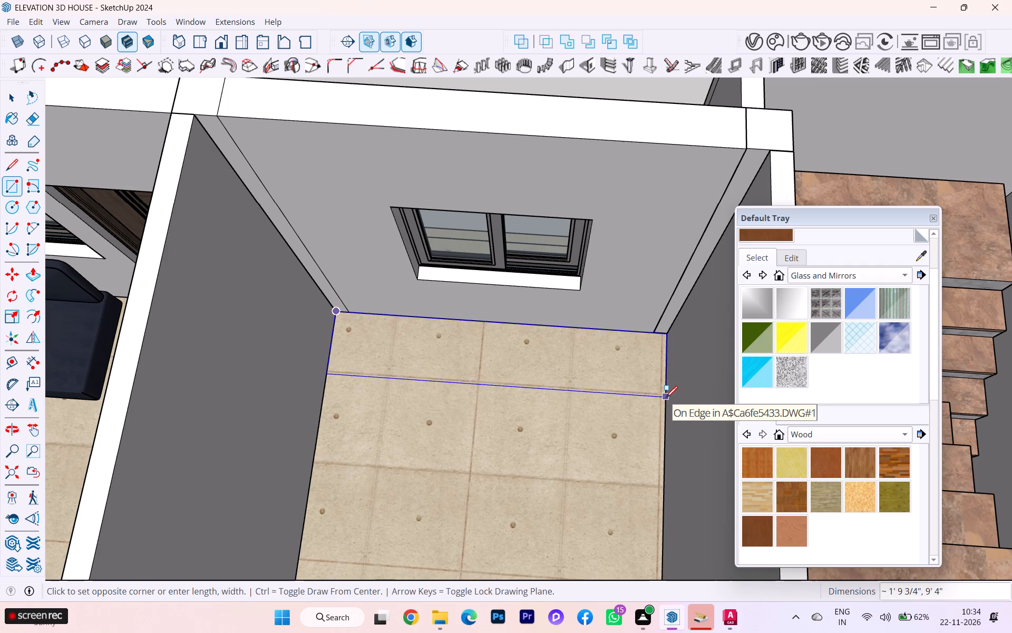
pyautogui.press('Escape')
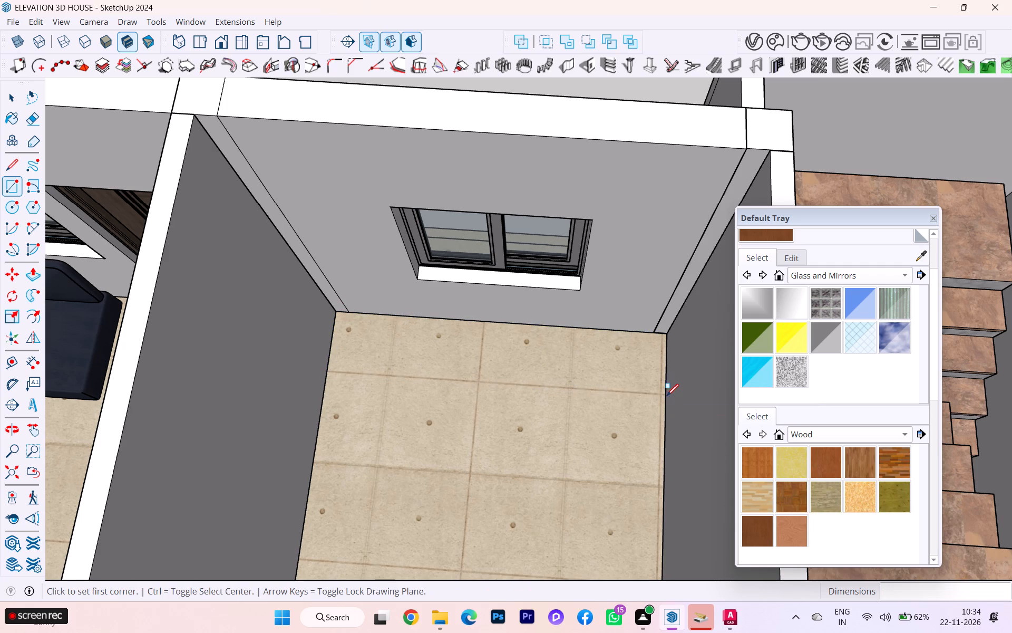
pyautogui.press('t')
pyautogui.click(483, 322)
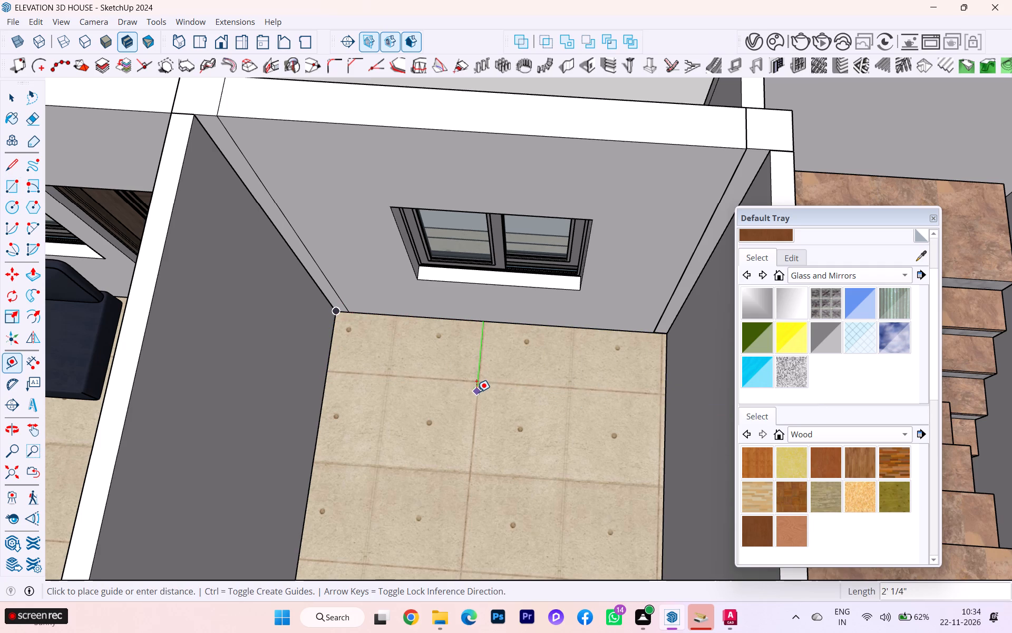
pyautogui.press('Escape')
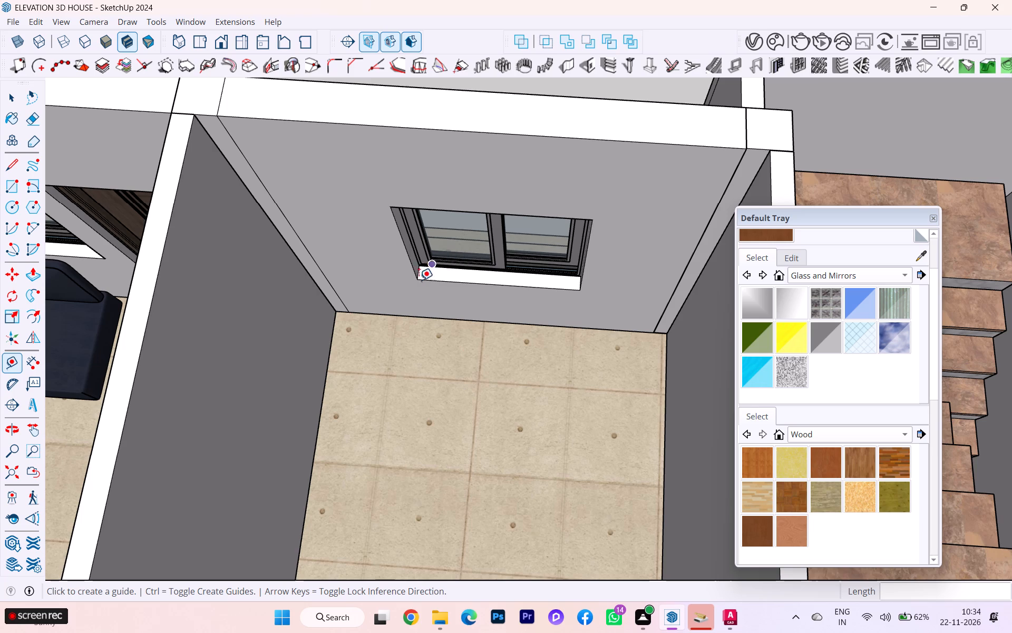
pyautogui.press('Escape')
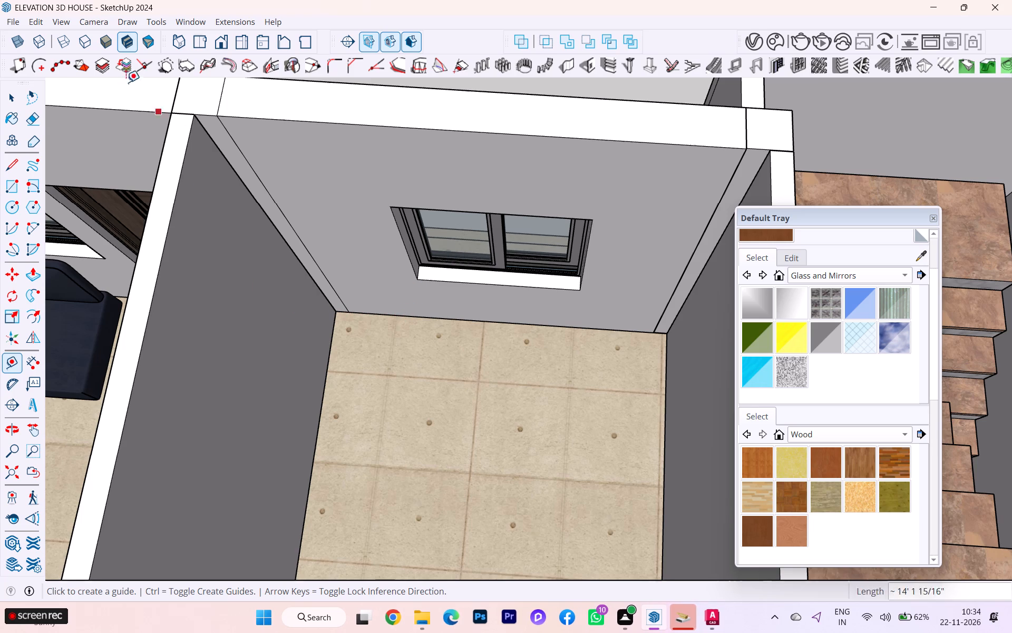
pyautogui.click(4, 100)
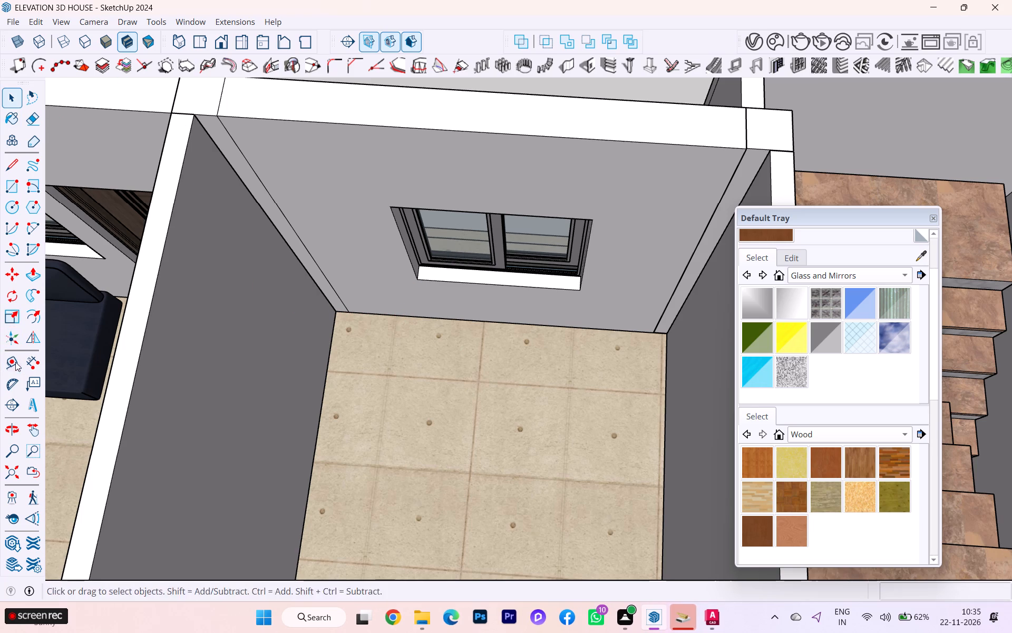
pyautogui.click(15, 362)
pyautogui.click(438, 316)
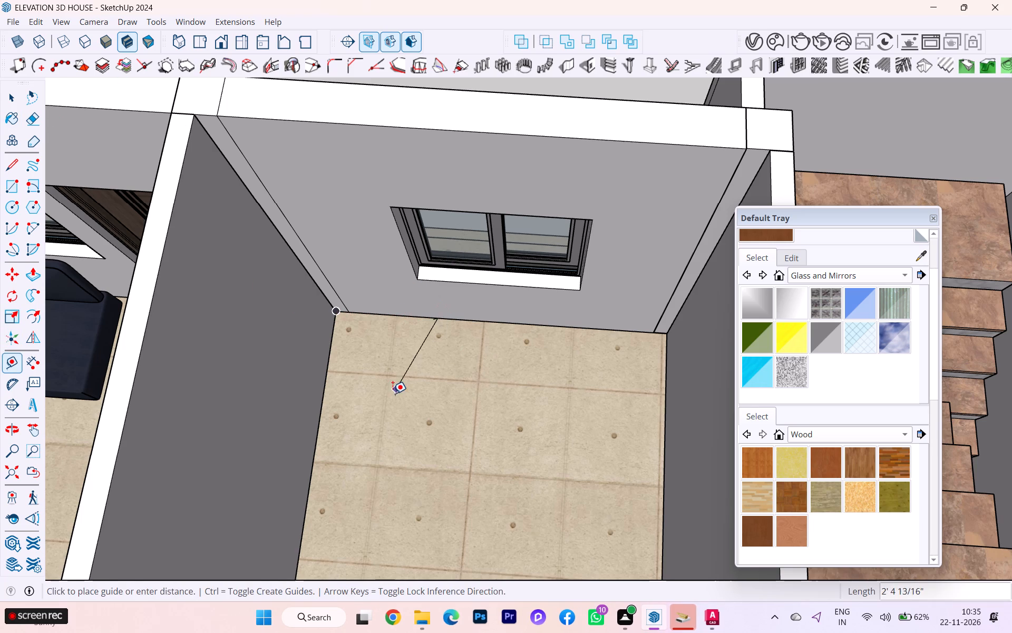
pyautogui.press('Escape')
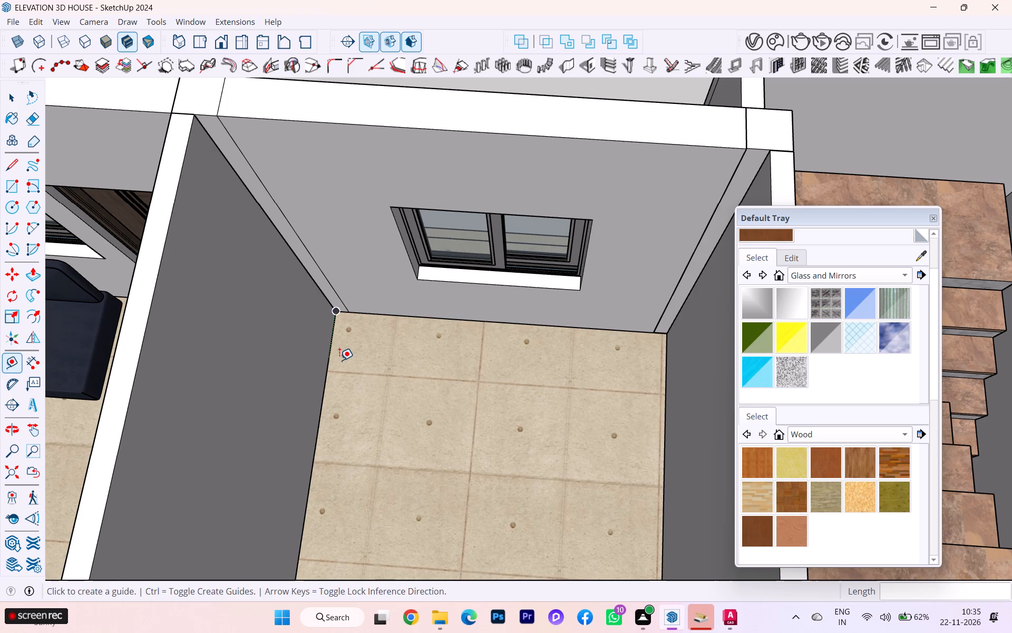
# Place floor guides 2' from the wall shared with the sofa room and 2' from the window wall.
pyautogui.click(327, 371)
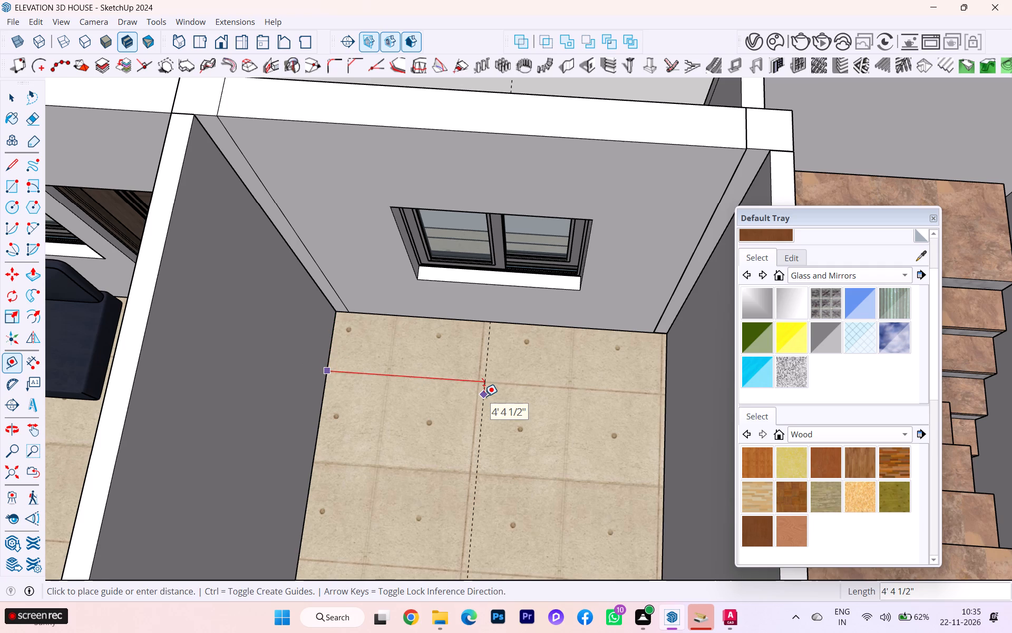
pyautogui.write("2'")
pyautogui.press('Return')
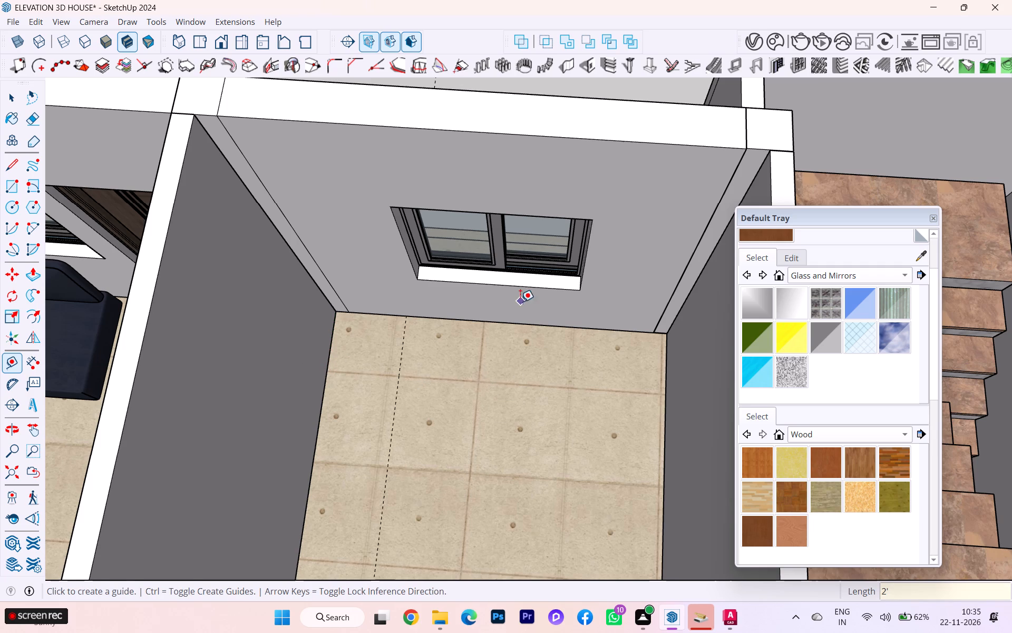
pyautogui.click(550, 328)
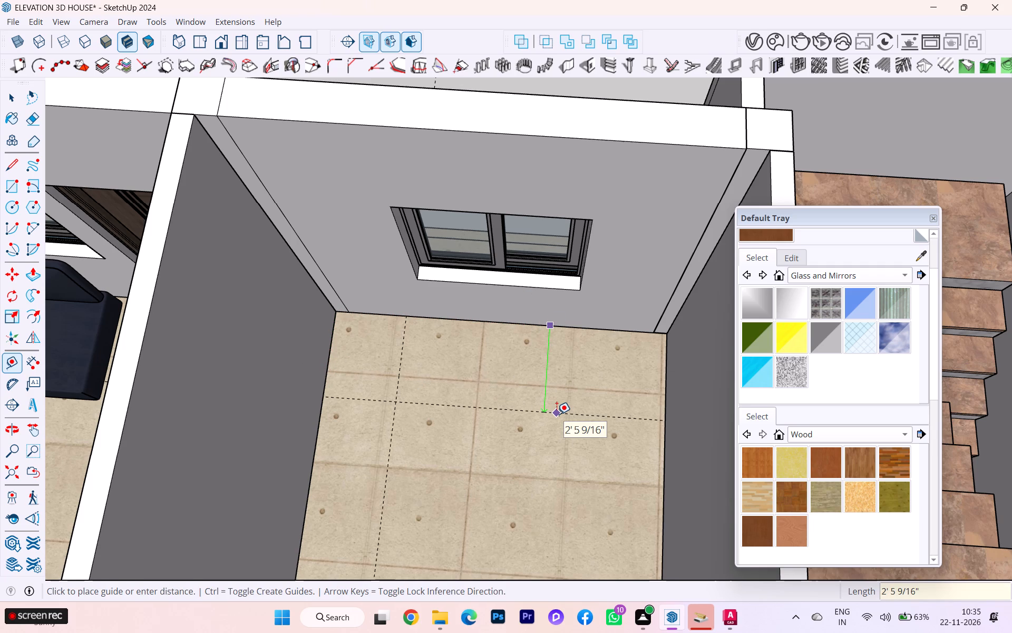
pyautogui.write("2'")
pyautogui.press('Return')
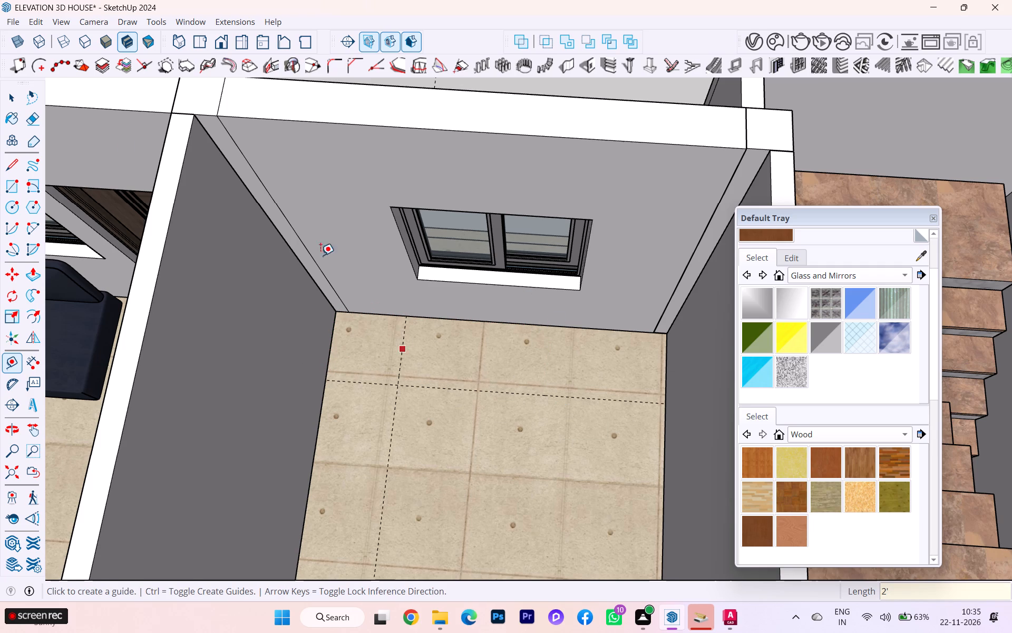
# Draw a floor rectangle about 9' 4" by 2' along the window wall, from the room's corner to the guide at the opposite wall.
pyautogui.click(17, 191)
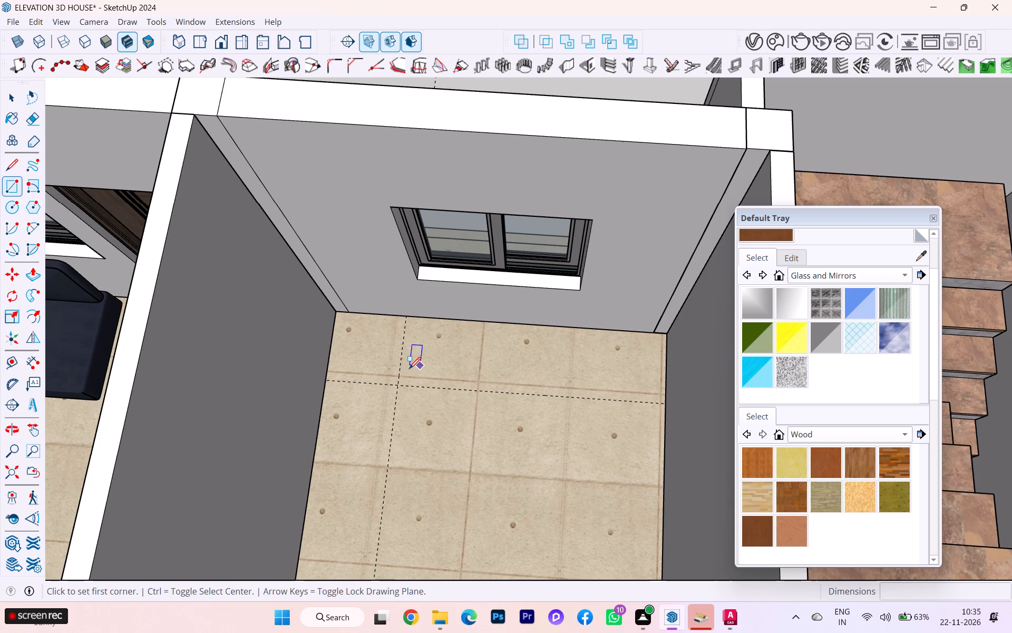
pyautogui.click(338, 313)
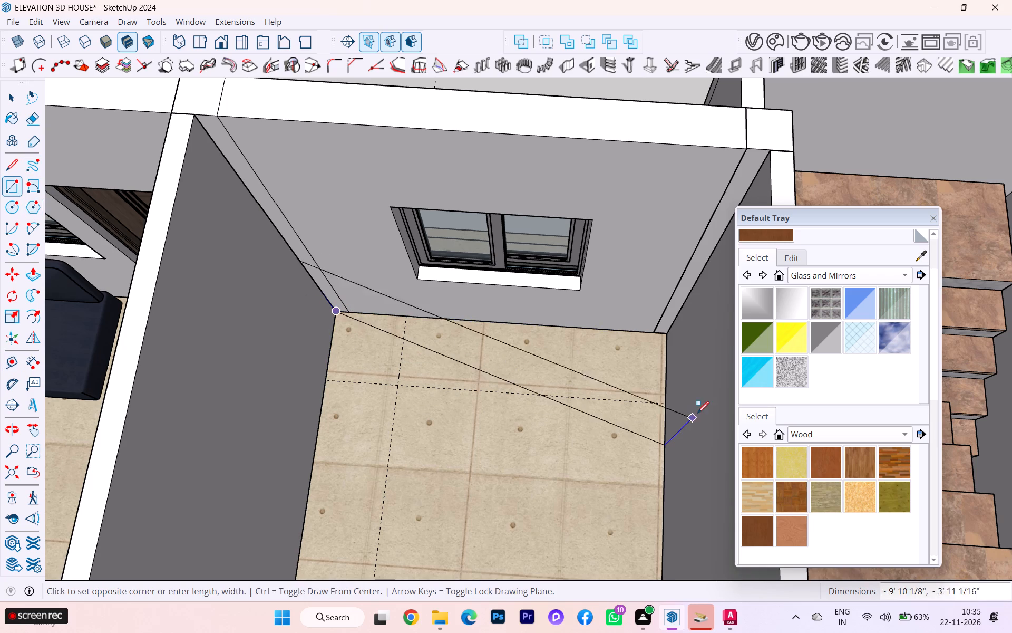
pyautogui.press('Up')
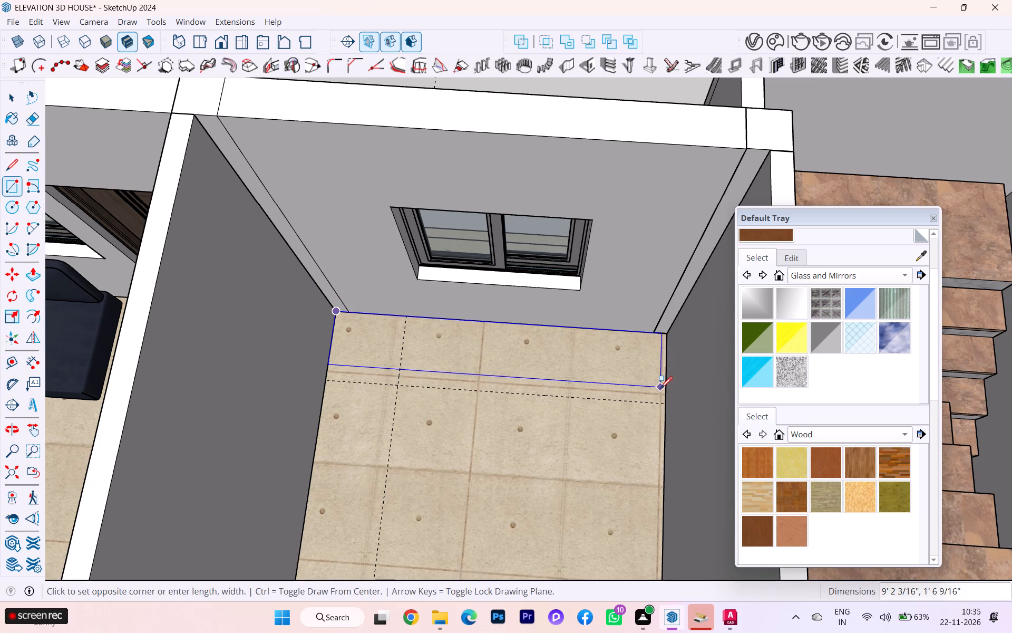
pyautogui.click(671, 406)
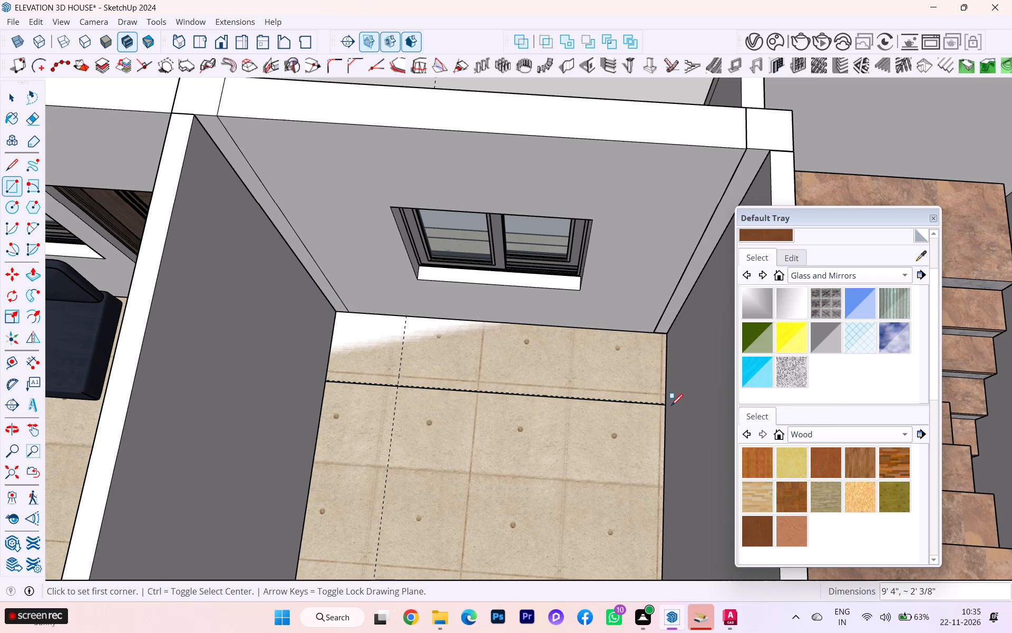
# Place a floor guide 2' from the staircase-side wall, parallel to that wall.
pyautogui.scroll(-2, 584, 383)
pyautogui.moveTo(590, 379); pyautogui.dragTo(722, 341, button='middle')
pyautogui.scroll(-1, 581, 362)
pyautogui.moveTo(594, 369); pyautogui.dragTo(685, 418, button='middle')
pyautogui.click(7, 96)
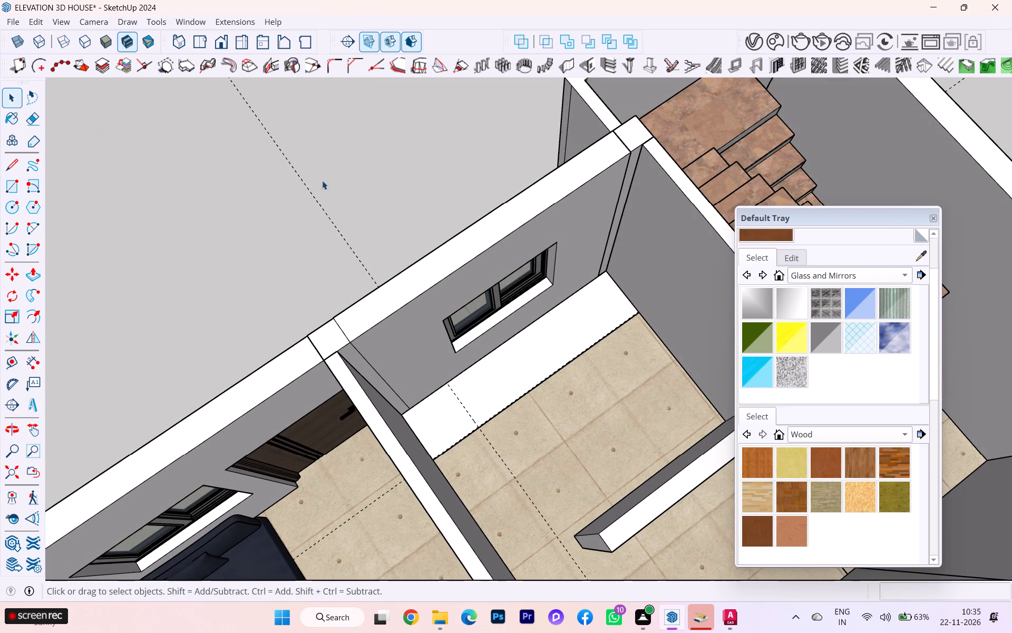
pyautogui.press('t')
pyautogui.click(664, 347)
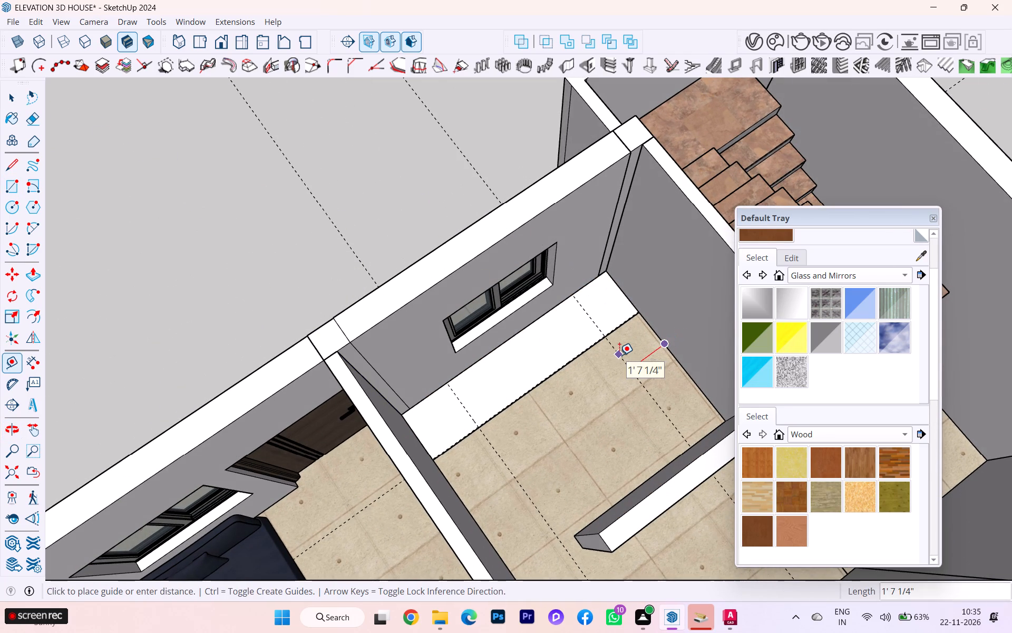
pyautogui.write("2'")
pyautogui.press('Return')
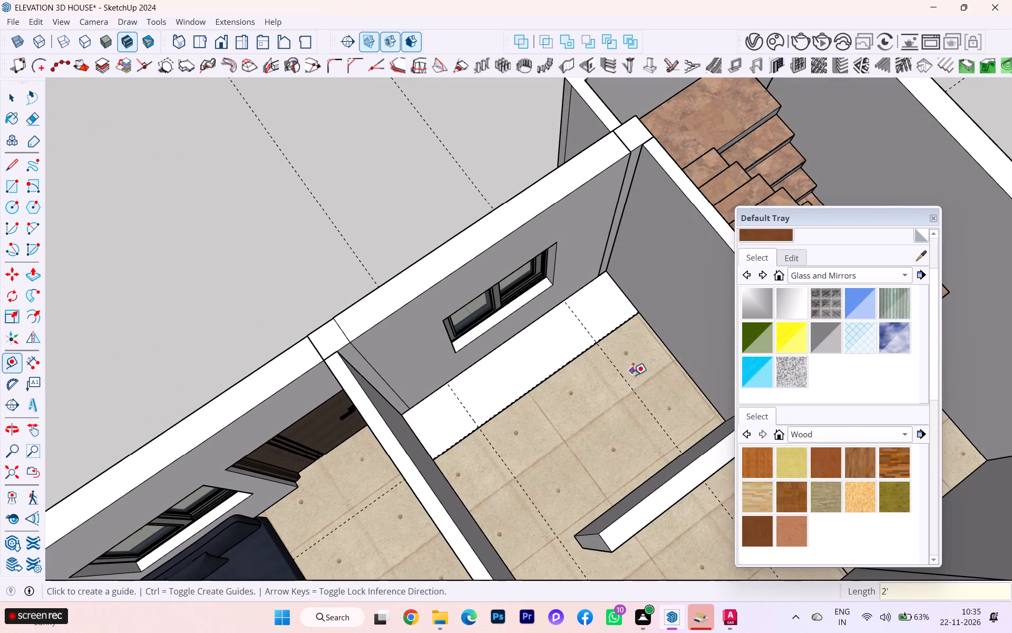
# Draw a second floor rectangle along the staircase-side wall, 2' wide, from the first strip's corner to the short partition.
pyautogui.moveTo(631, 378); pyautogui.dragTo(847, 420, button='middle')
pyautogui.scroll(2, 621, 308)
pyautogui.scroll(-1, 621, 308)
pyautogui.scroll(3, 621, 308)
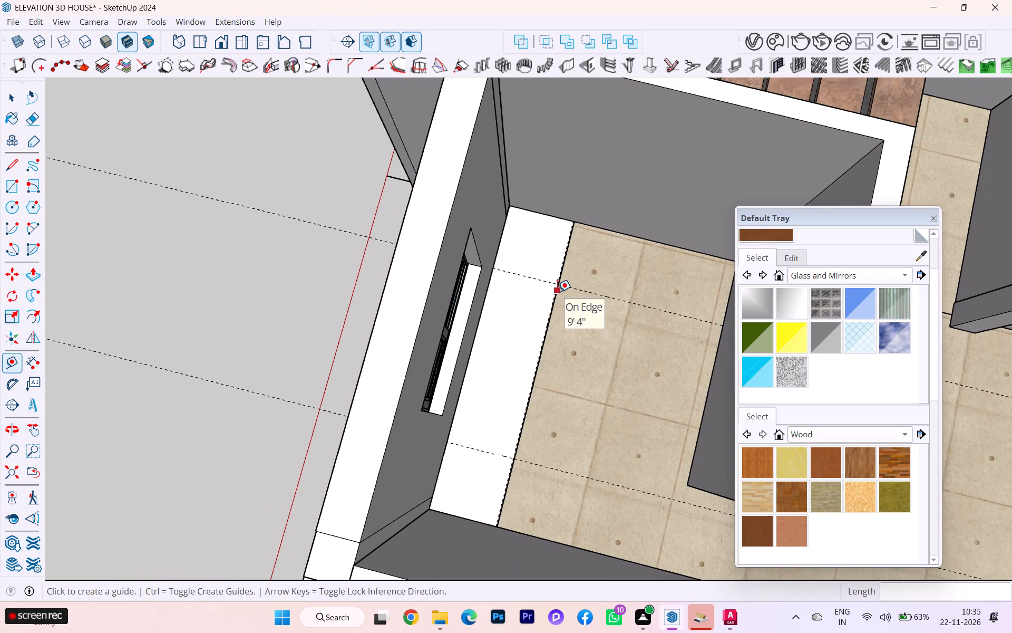
pyautogui.press('r')
pyautogui.scroll(1, 593, 253)
pyautogui.scroll(-1, 596, 254)
pyautogui.scroll(1, 616, 253)
pyautogui.scroll(4, 584, 219)
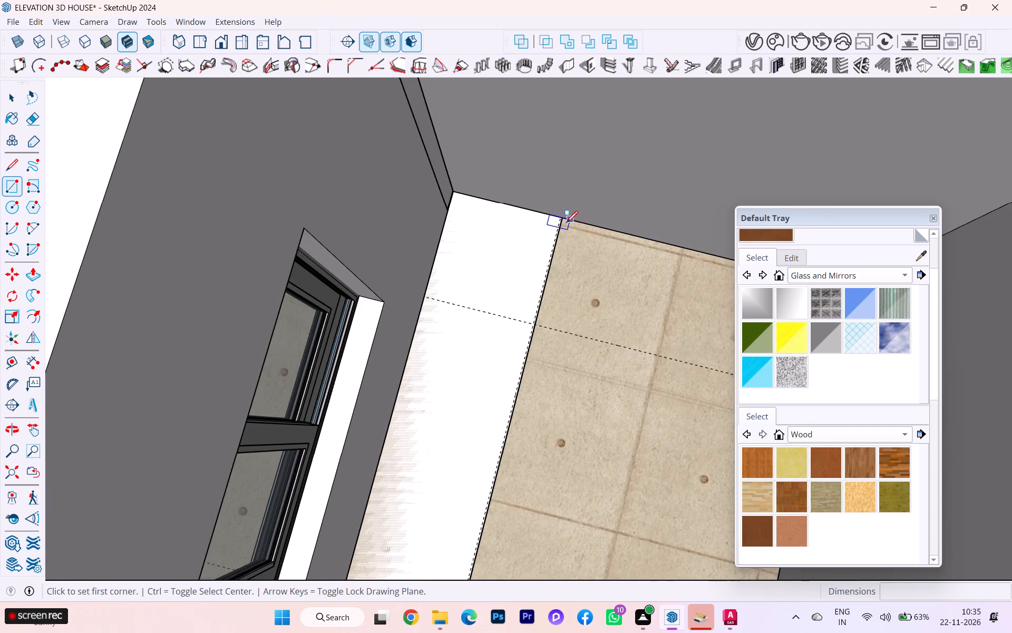
pyautogui.click(559, 222)
pyautogui.scroll(-9, 529, 305)
pyautogui.scroll(2, 640, 350)
pyautogui.scroll(-1, 649, 353)
pyautogui.scroll(1, 649, 353)
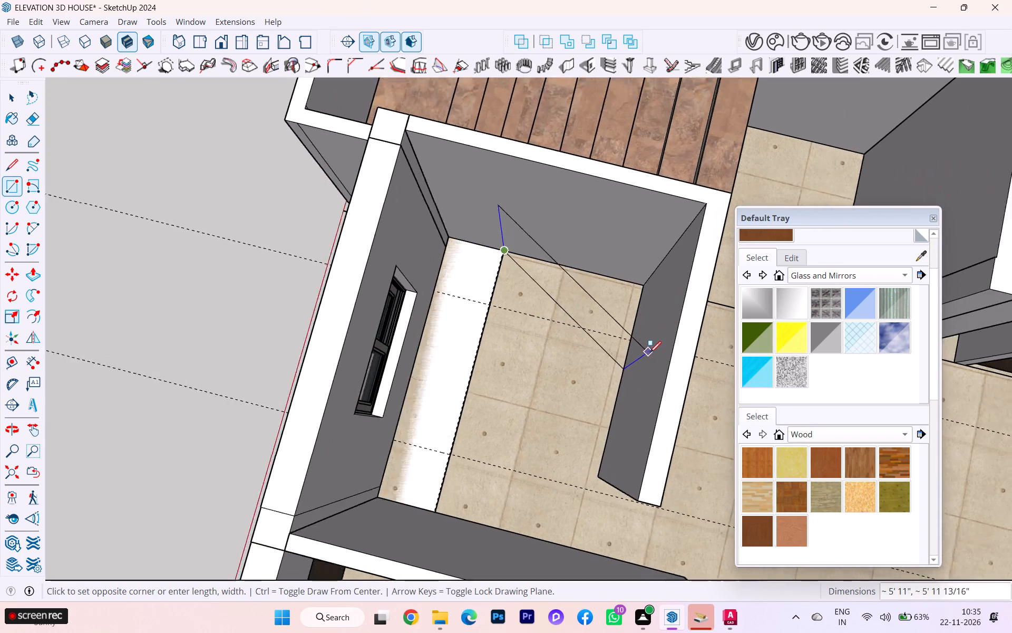
pyautogui.scroll(2, 649, 353)
pyautogui.scroll(-1, 655, 346)
pyautogui.scroll(2, 655, 346)
pyautogui.press('Up')
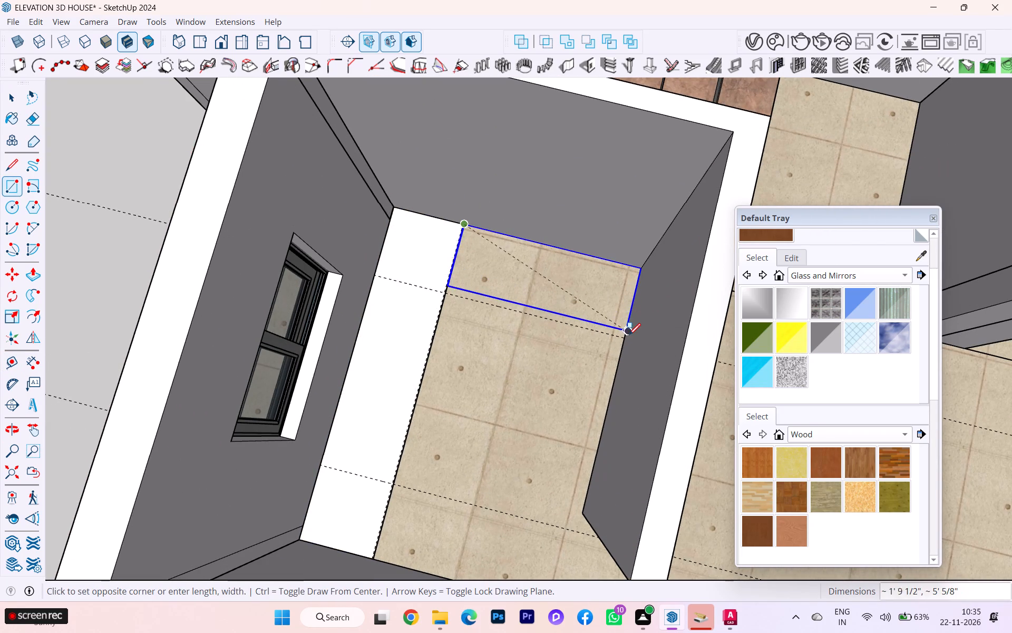
pyautogui.scroll(1, 629, 335)
pyautogui.scroll(-1, 629, 335)
pyautogui.scroll(4, 629, 335)
pyautogui.click(627, 342)
# Erase the edge shared by the two floor rectangles, merging them into one L-shaped face.
pyautogui.scroll(-4, 514, 267)
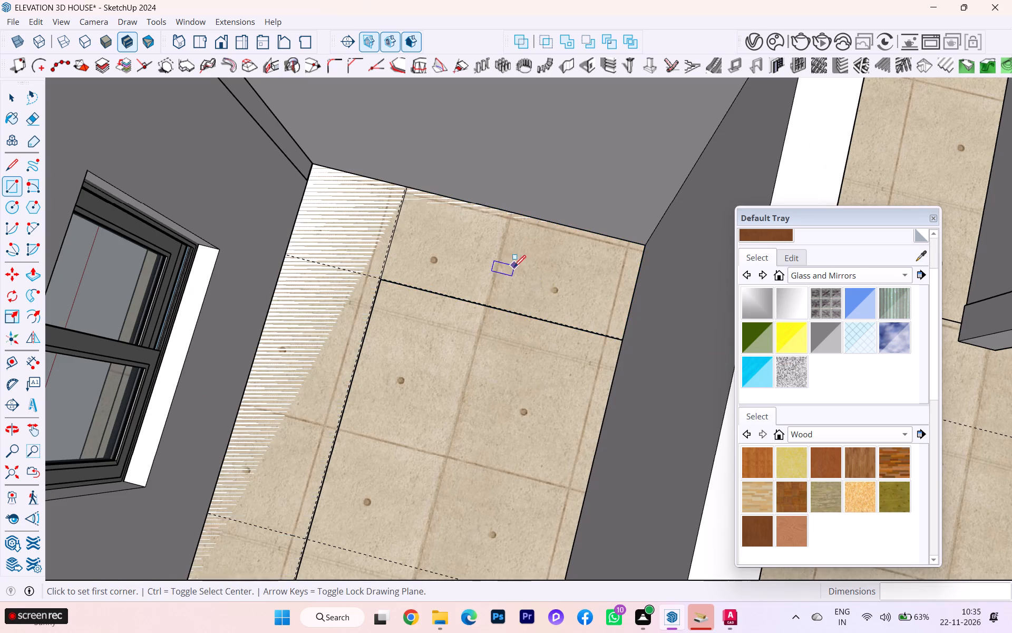
pyautogui.scroll(-4, 514, 267)
pyautogui.scroll(1, 514, 267)
pyautogui.scroll(-2, 485, 277)
pyautogui.moveTo(484, 277); pyautogui.dragTo(348, 267, button='middle')
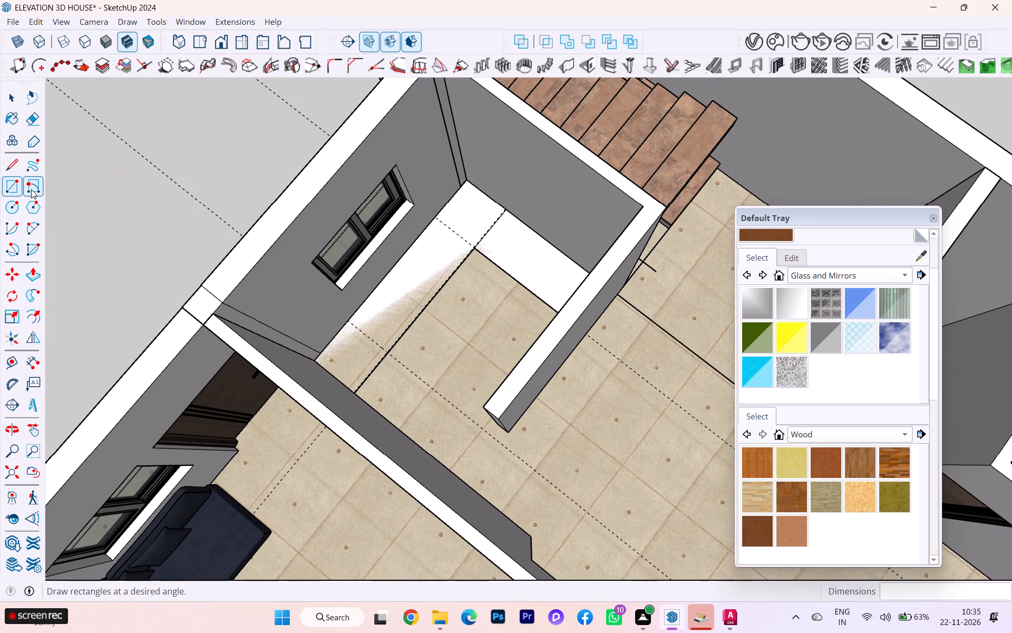
pyautogui.click(31, 118)
pyautogui.scroll(2, 604, 255)
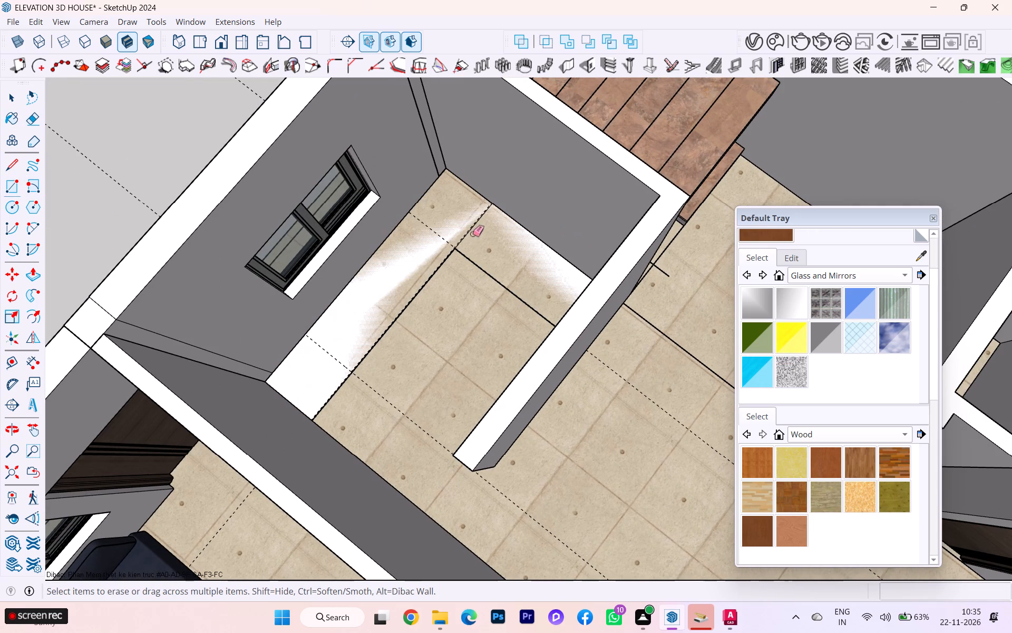
pyautogui.click(470, 235)
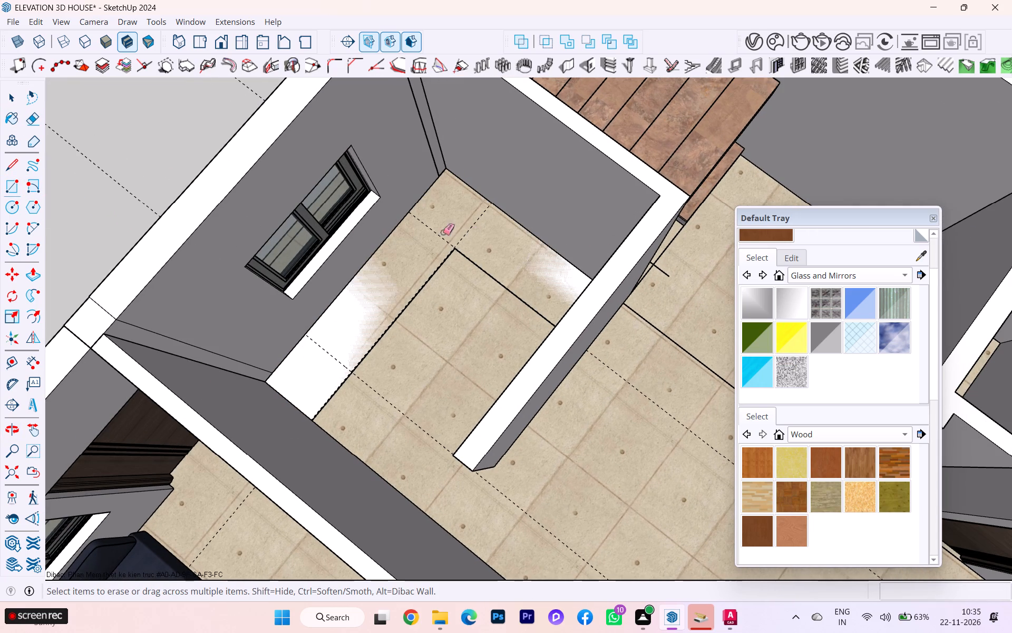
# Extrude the L-shaped floor face upward 2' 6" to form the counter body.
pyautogui.click(14, 99)
pyautogui.click(390, 298)
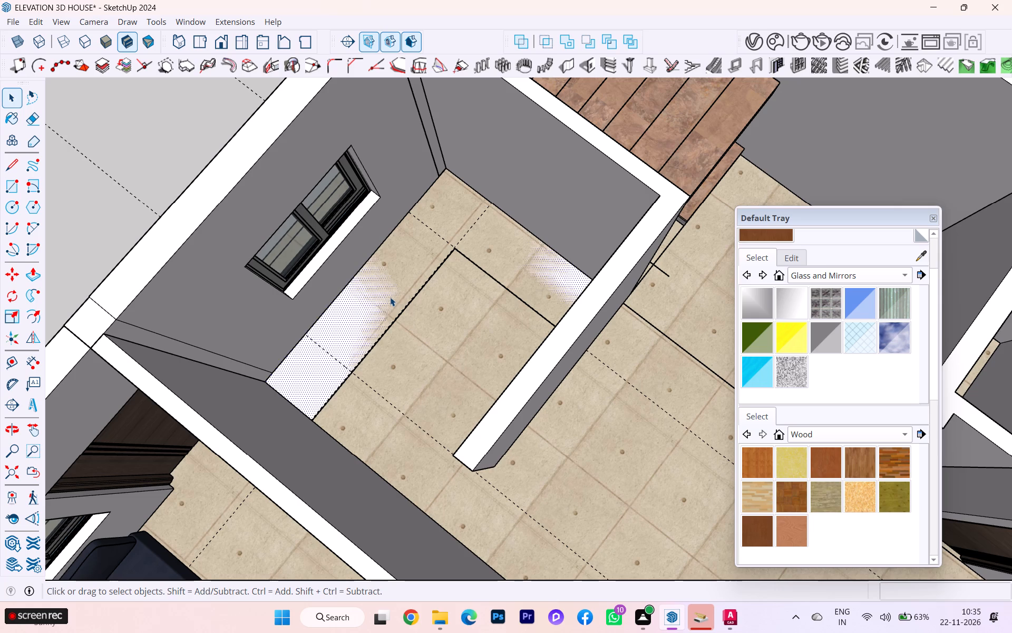
pyautogui.press('p')
pyautogui.click(390, 294)
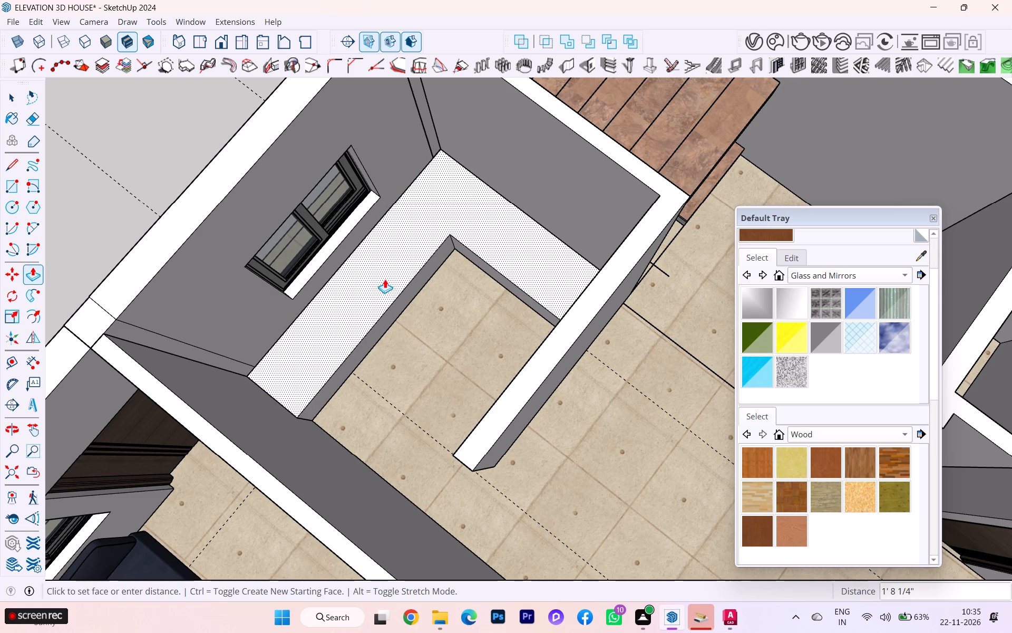
pyautogui.write("2'")
pyautogui.press('6')
pyautogui.press('Return')
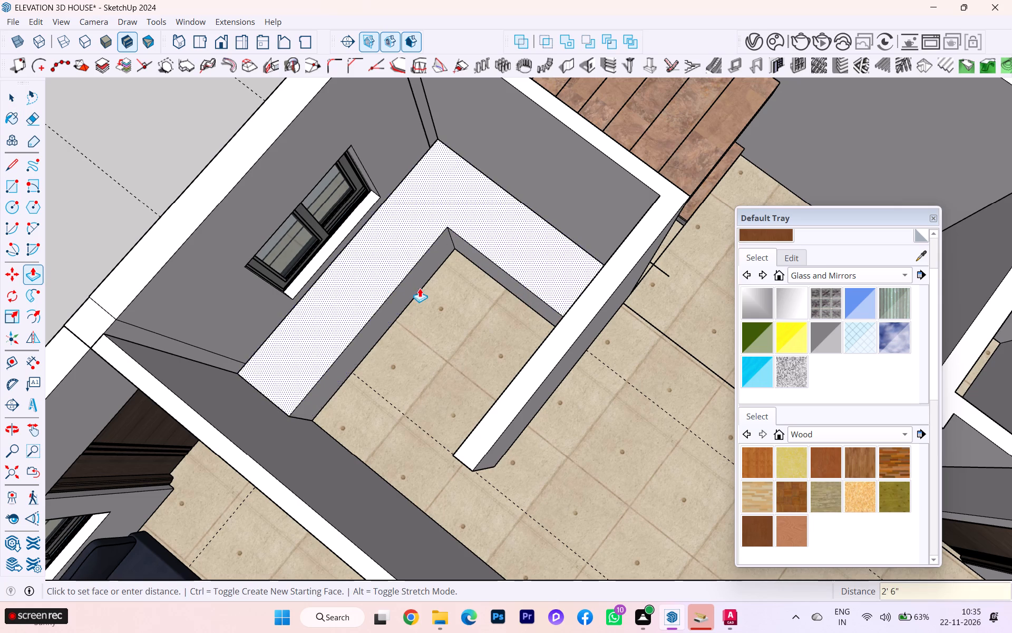
# Push the short partition's free end face back about 5' 8" toward the staircase-side wall, shortening the partition, and exit its group.
pyautogui.moveTo(420, 289); pyautogui.dragTo(368, 139, button='middle')
pyautogui.scroll(5, 392, 222)
pyautogui.scroll(-4, 395, 310)
pyautogui.middleClick(391, 318)
pyautogui.scroll(1, 388, 316)
pyautogui.scroll(-2, 387, 314)
pyautogui.scroll(4, 387, 314)
pyautogui.scroll(2, 434, 302)
pyautogui.scroll(-2, 434, 302)
pyautogui.scroll(1, 438, 300)
pyautogui.scroll(-4, 440, 300)
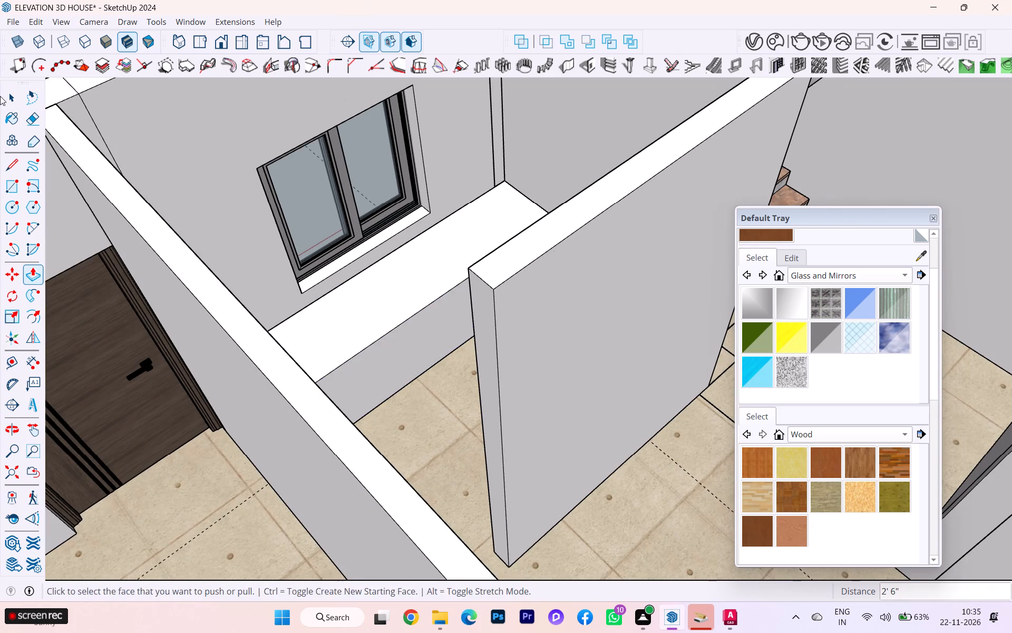
pyautogui.click(6, 95)
pyautogui.click(474, 296)
pyautogui.doubleClick(477, 296)
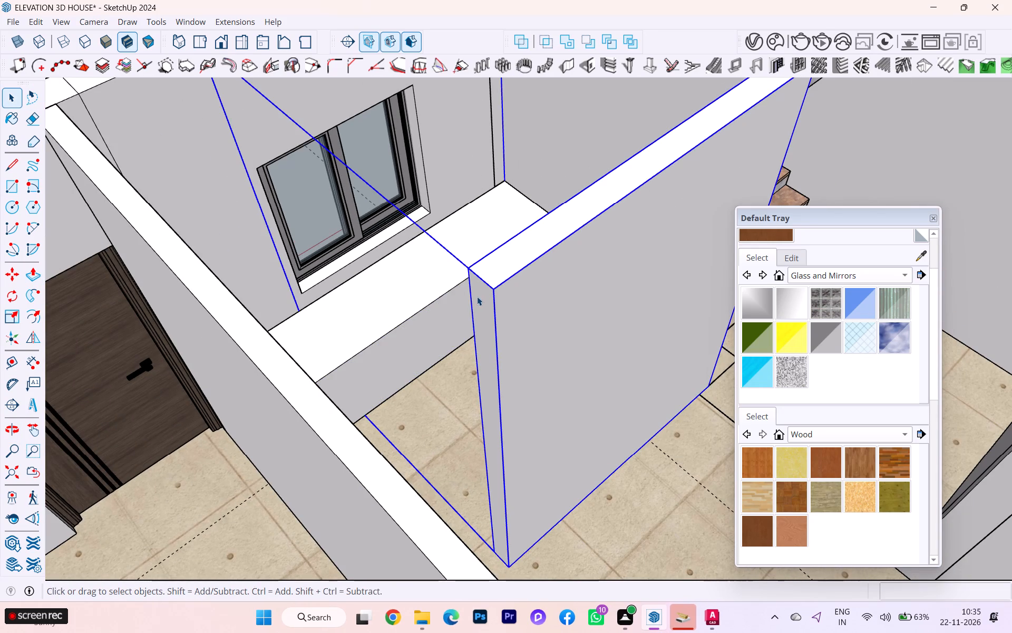
pyautogui.click(478, 296)
pyautogui.click(478, 296)
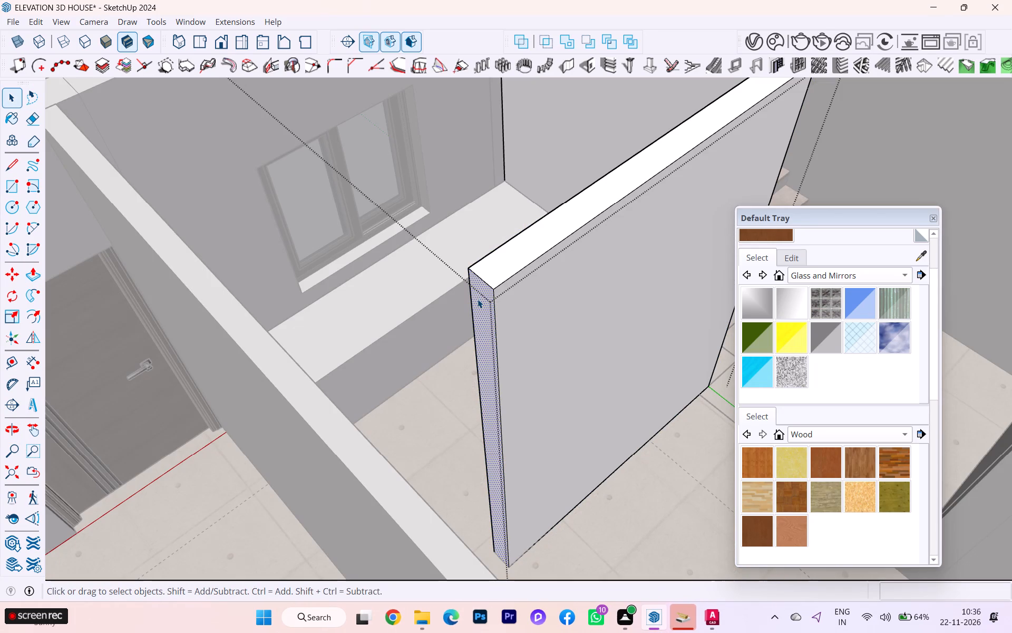
pyautogui.press('p')
pyautogui.click(478, 295)
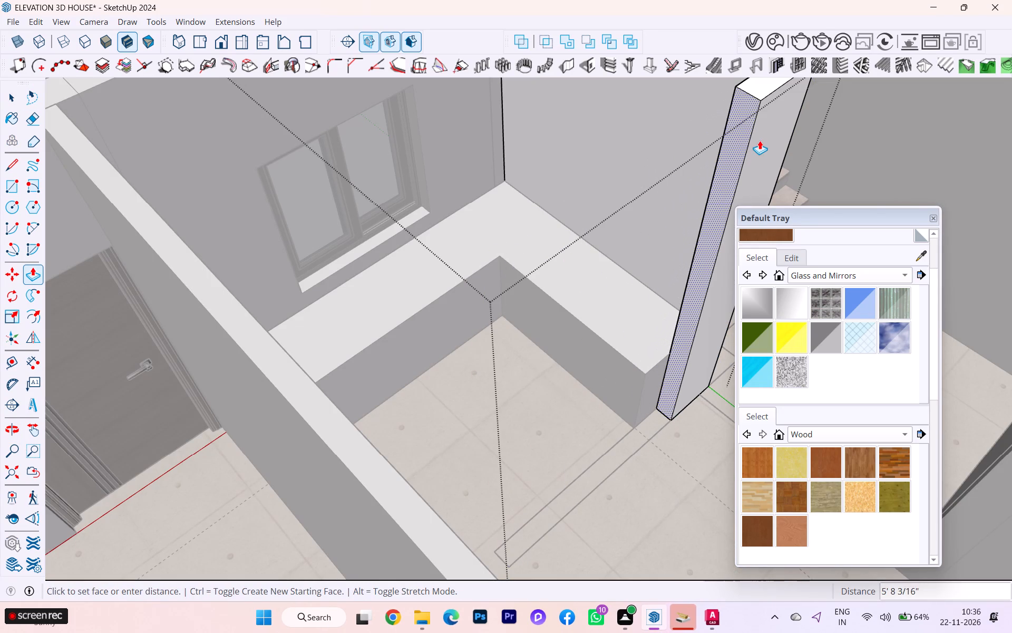
pyautogui.click(760, 140)
pyautogui.click(12, 91)
pyautogui.click(165, 516)
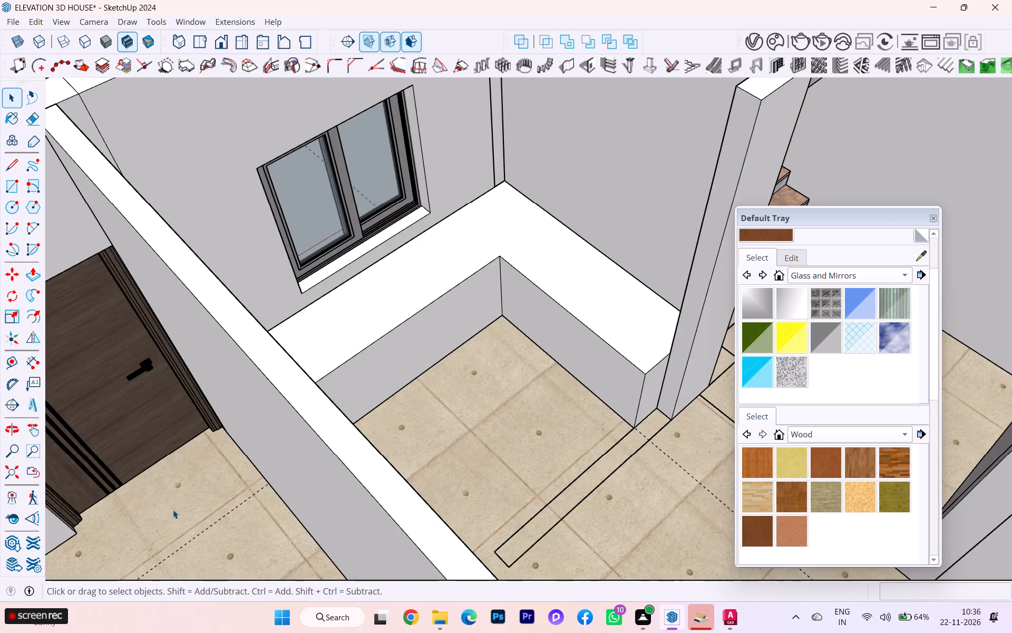
# Select all of the L-shaped counter's connected geometry and make it a group.
pyautogui.moveTo(454, 443); pyautogui.dragTo(330, 444, button='middle')
pyautogui.scroll(4, 372, 409)
pyautogui.scroll(-2, 445, 344)
pyautogui.moveTo(445, 343); pyautogui.dragTo(457, 272, button='middle')
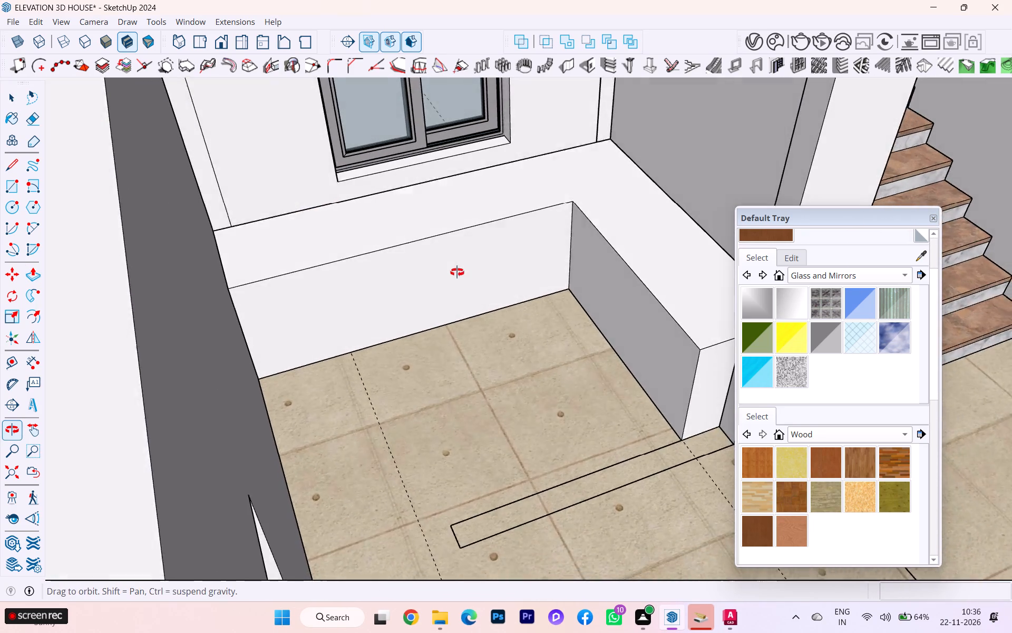
pyautogui.moveTo(457, 272); pyautogui.dragTo(454, 268, button='middle')
pyautogui.scroll(1, 429, 246)
pyautogui.click(409, 252)
pyautogui.tripleClick(427, 232)
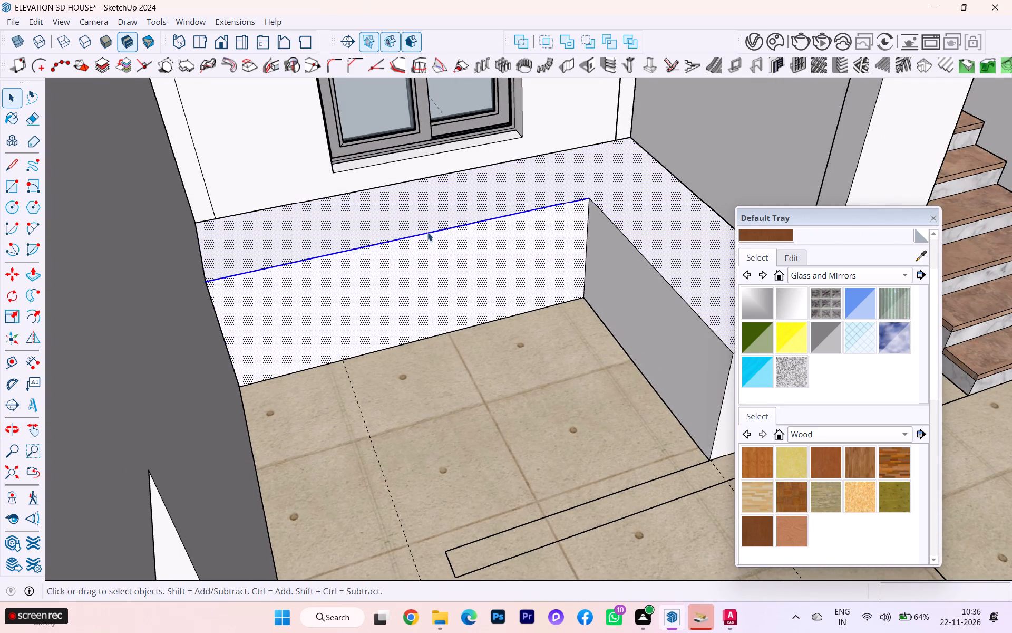
pyautogui.scroll(-3, 417, 228)
pyautogui.rightClick(524, 230)
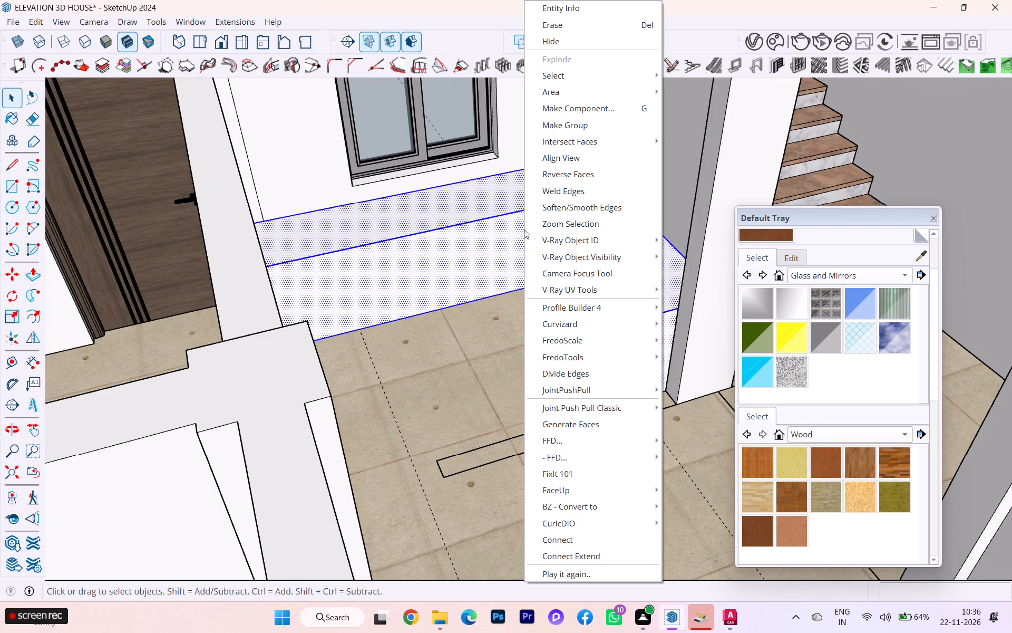
pyautogui.click(590, 125)
# Inside the counter group, copy the window-side front's outer vertical edge to the inner corner with /4 spacing, dividing the front into four equal panels.
pyautogui.click(479, 216)
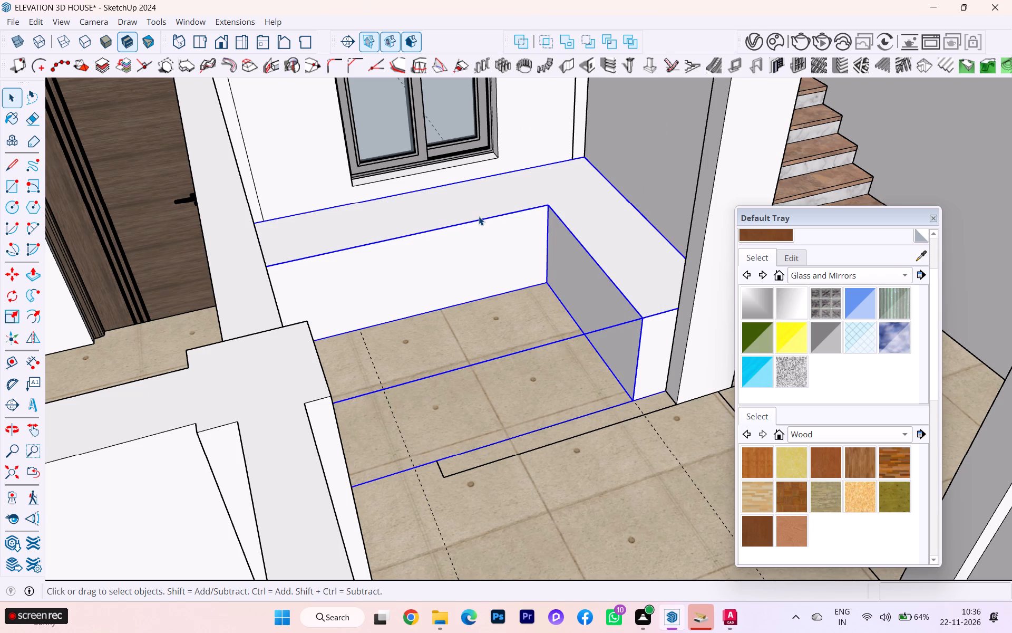
pyautogui.doubleClick(456, 213)
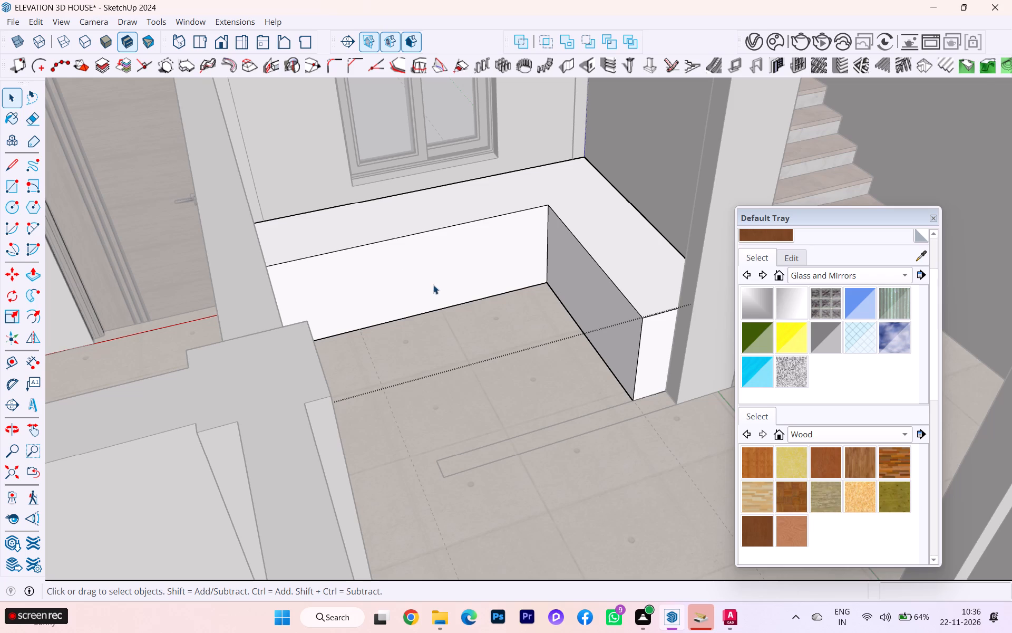
pyautogui.scroll(3, 427, 244)
pyautogui.moveTo(422, 232); pyautogui.dragTo(374, 212, button='middle')
pyautogui.scroll(-1, 420, 232)
pyautogui.click(285, 252)
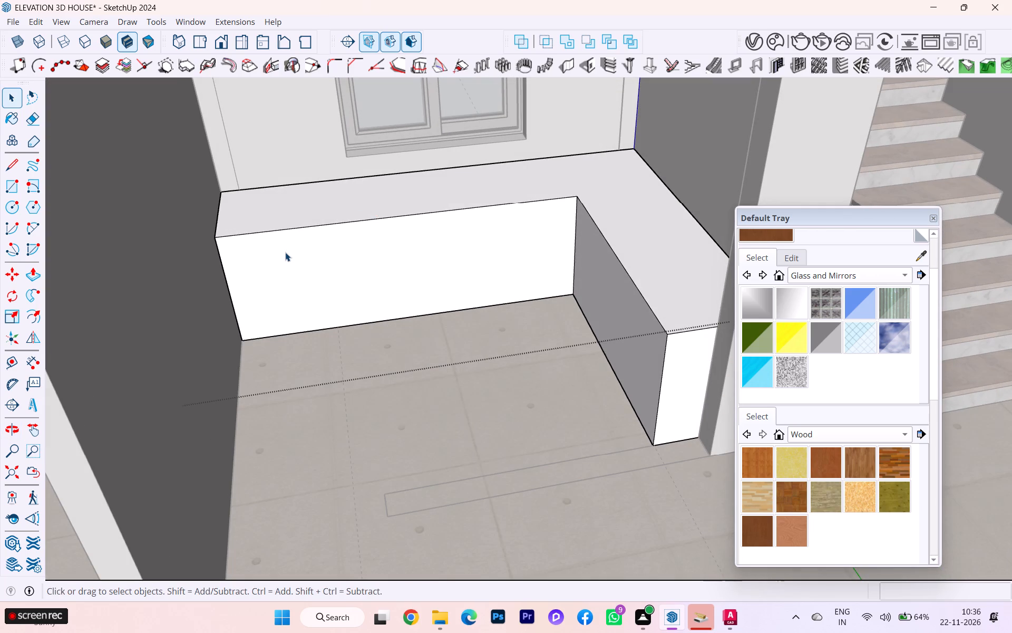
pyautogui.scroll(3, 282, 228)
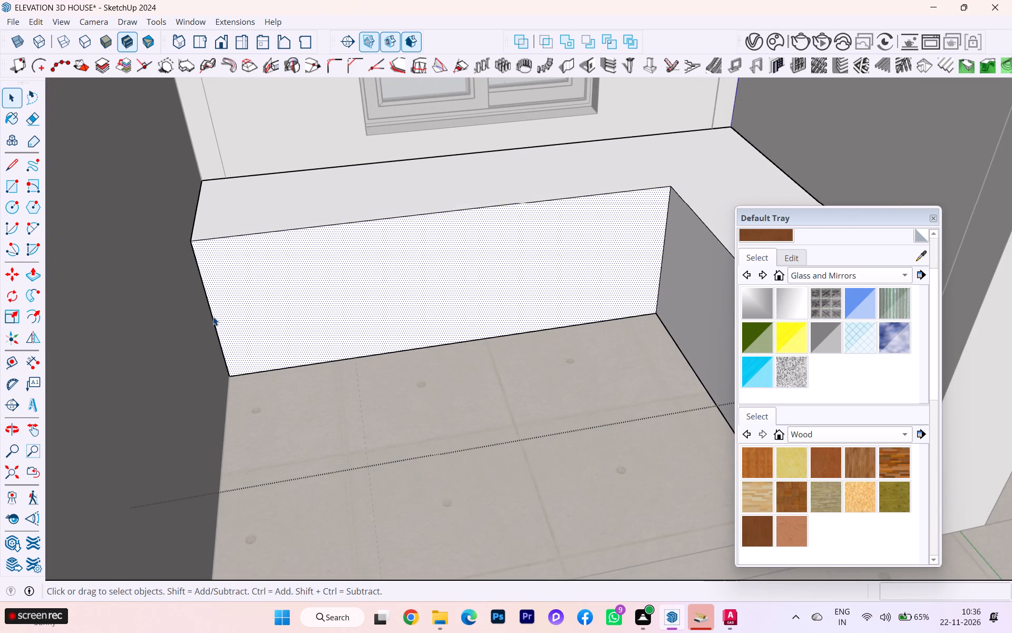
pyautogui.click(213, 316)
pyautogui.press('m')
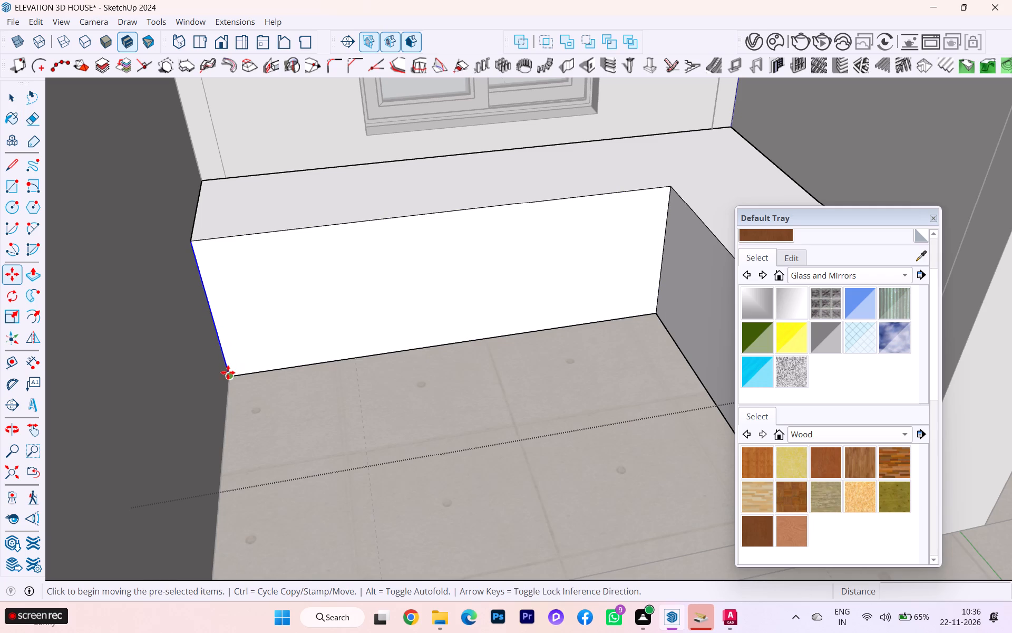
pyautogui.click(228, 372)
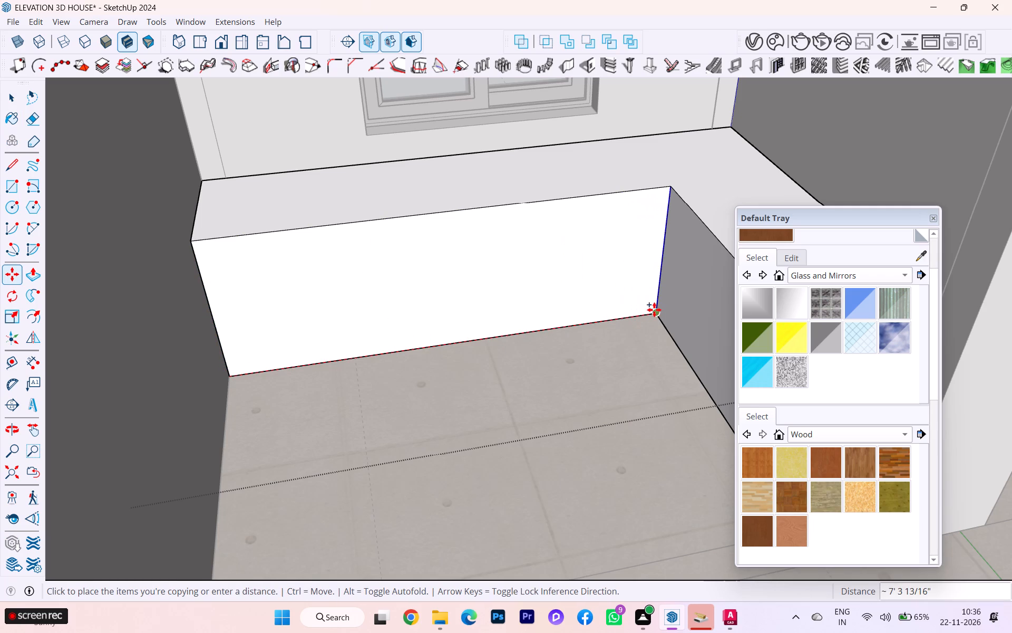
pyautogui.click(654, 310)
pyautogui.write('/4')
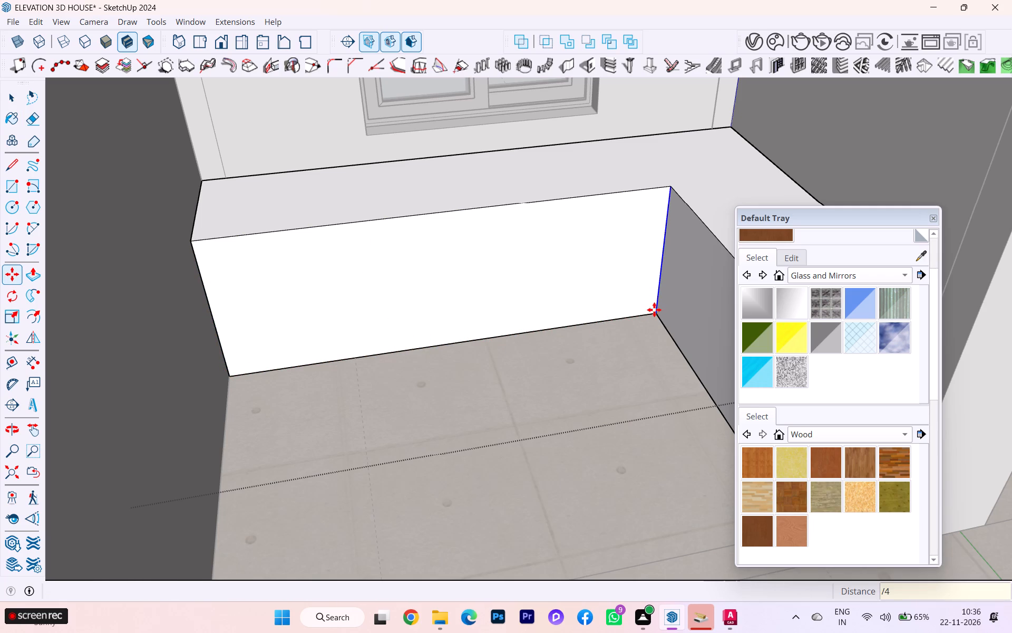
pyautogui.press('Return')
# Select the counter's L-shaped top face inside the group.
pyautogui.scroll(-1, 402, 245)
pyautogui.scroll(1, 402, 246)
pyautogui.scroll(-2, 393, 250)
pyautogui.moveTo(367, 277); pyautogui.dragTo(390, 292, button='middle')
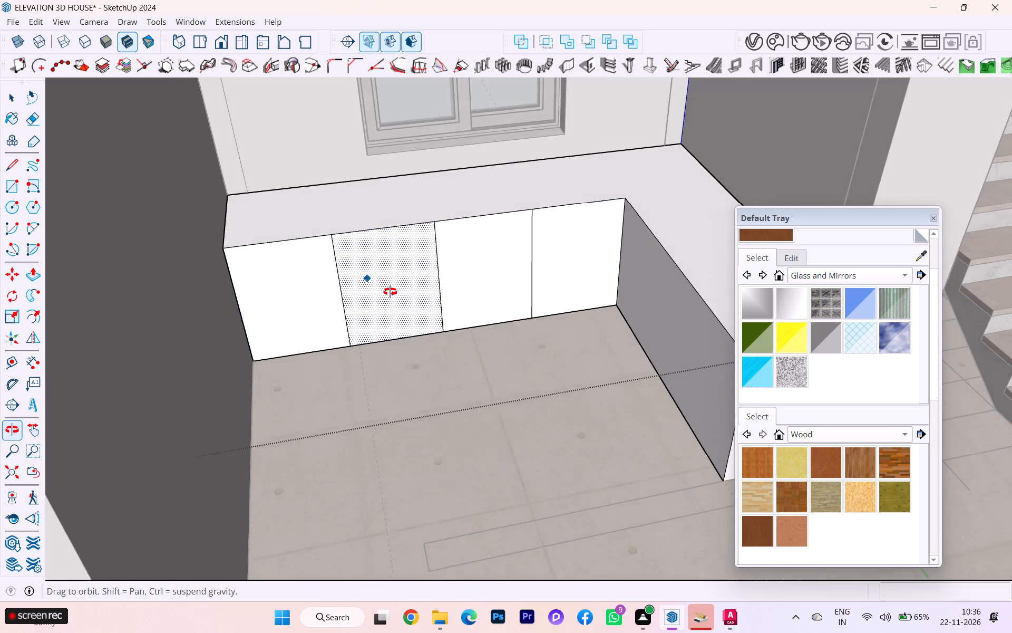
pyautogui.moveTo(390, 292); pyautogui.dragTo(422, 302, button='middle')
pyautogui.click(3, 90)
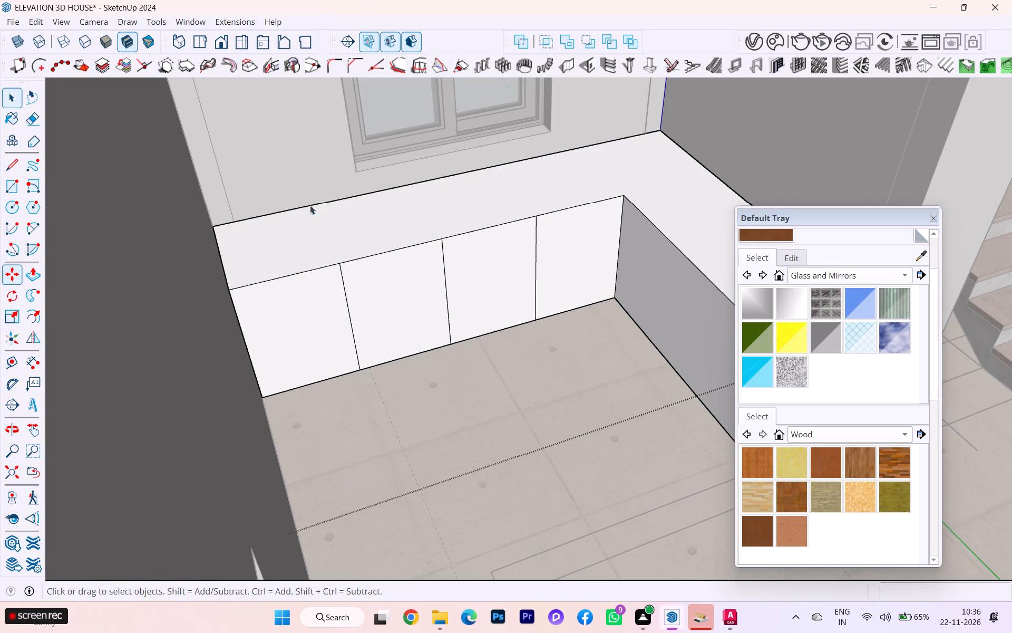
pyautogui.click(337, 218)
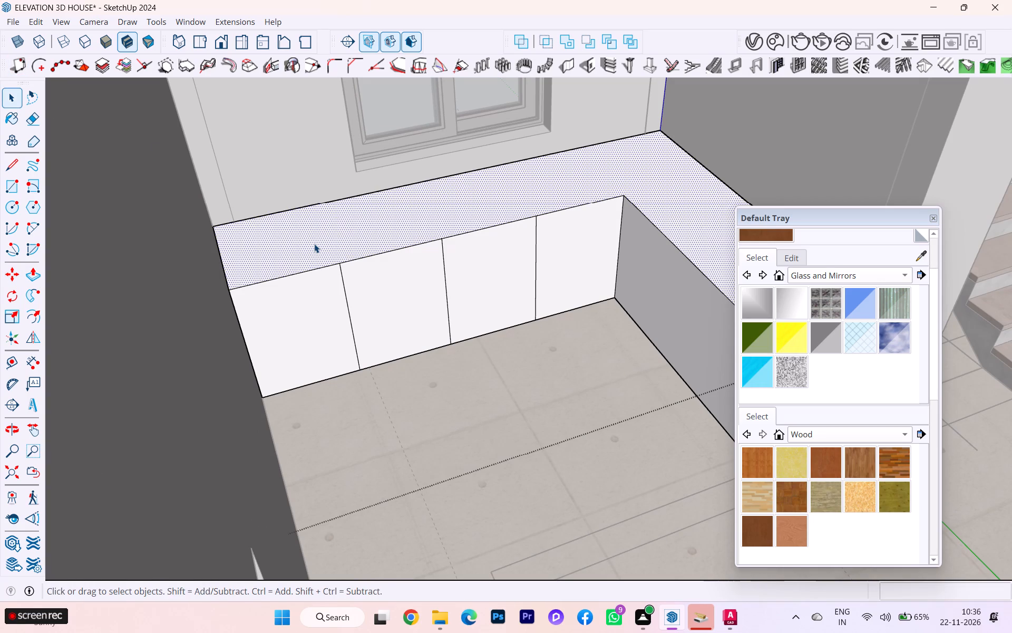